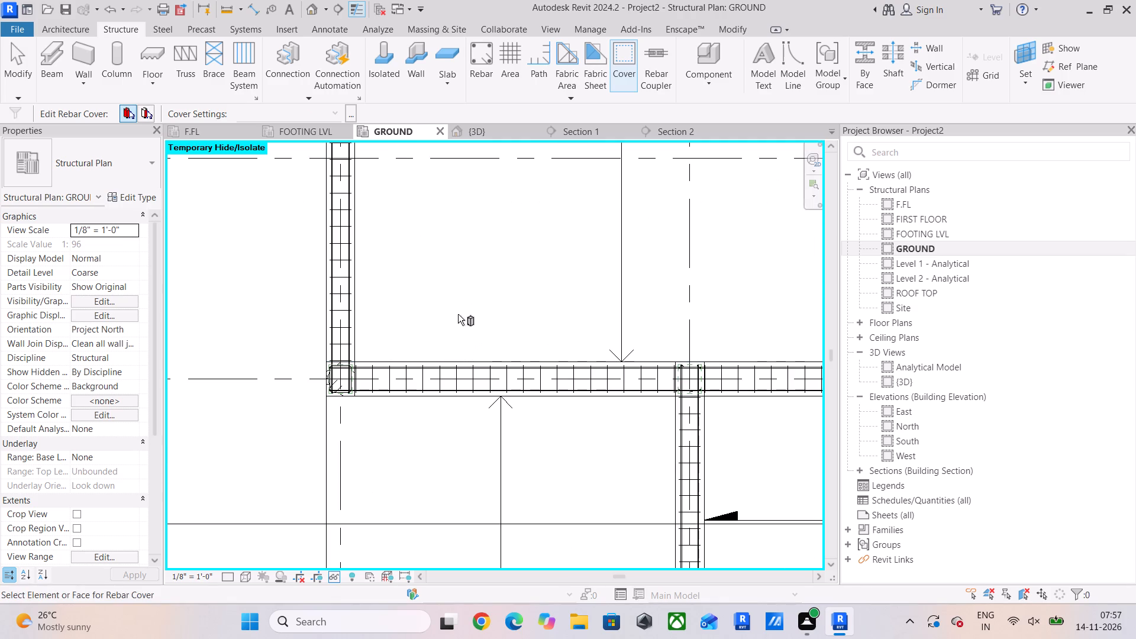
Assign SLAB COVER <0' - 1"> to the large ground slab between grids A–C and 2–4.
scroll(685, 360, up, 4)
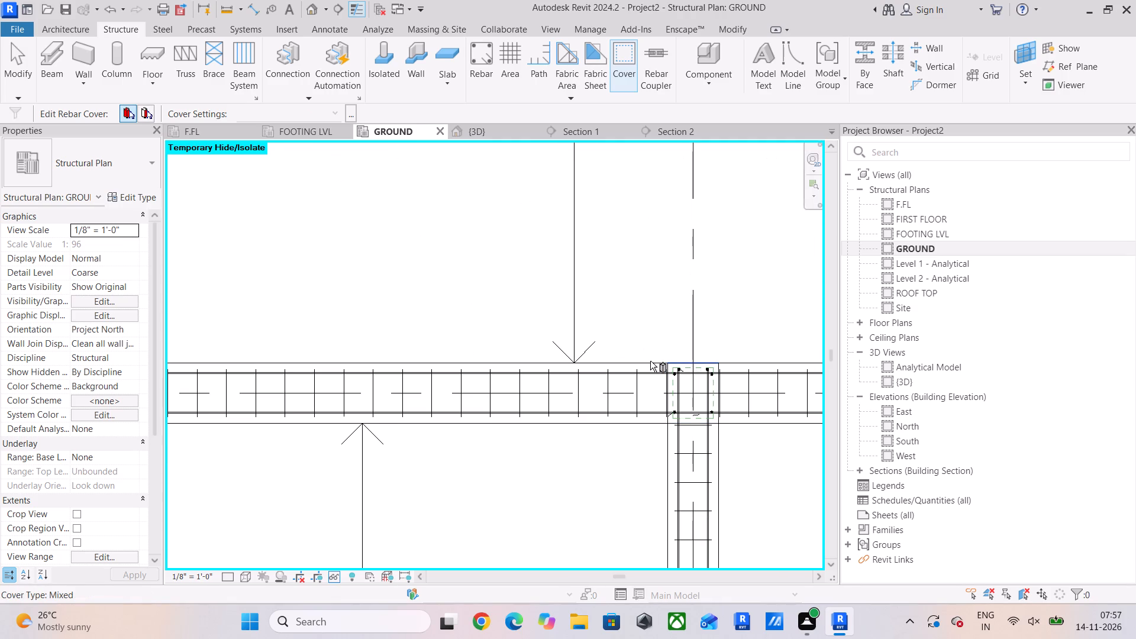
click(649, 361)
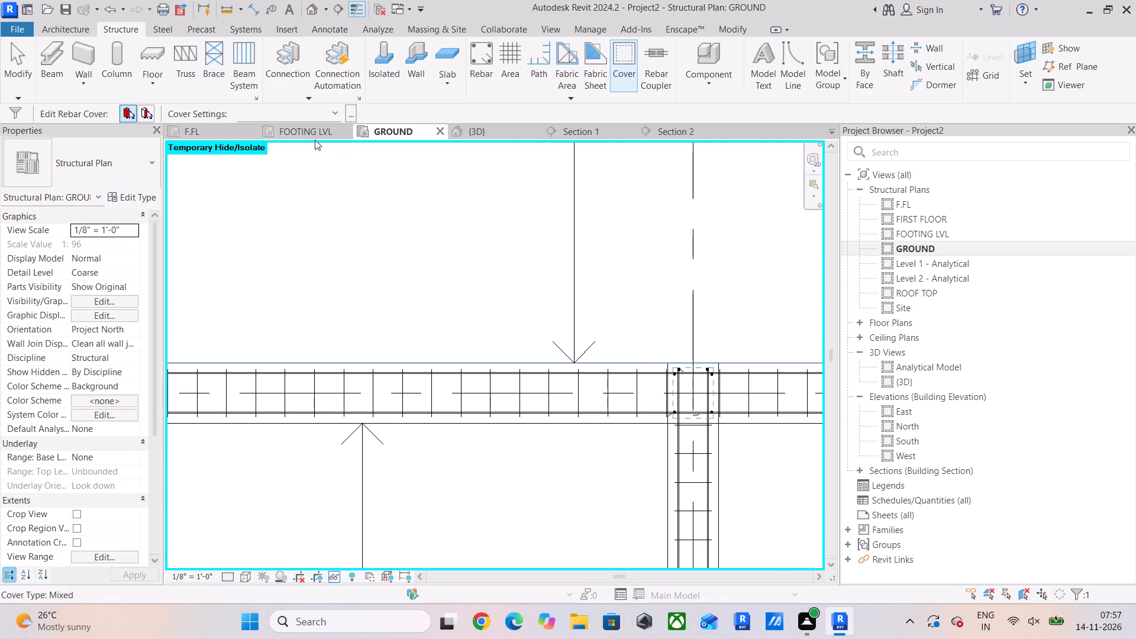
click(326, 111)
click(335, 261)
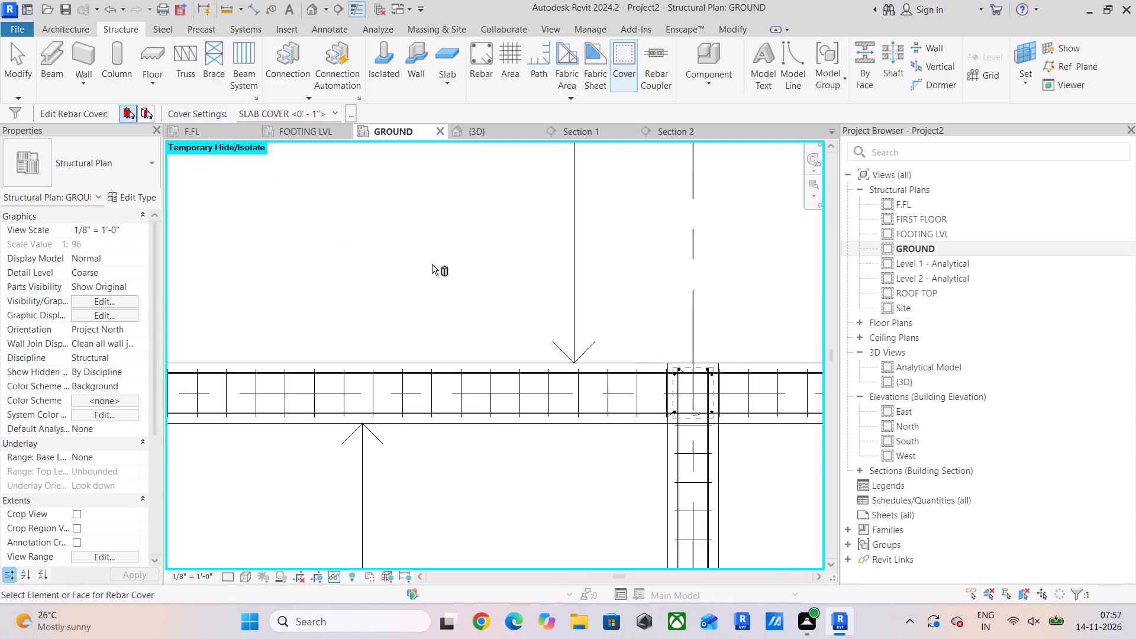
Assign SLAB COVER <0' - 1"> to the ground slab between grids C–D and 3–4.
scroll(467, 257, down, 9)
middle_drag(547, 267, 291, 322)
scroll(452, 338, up, 9)
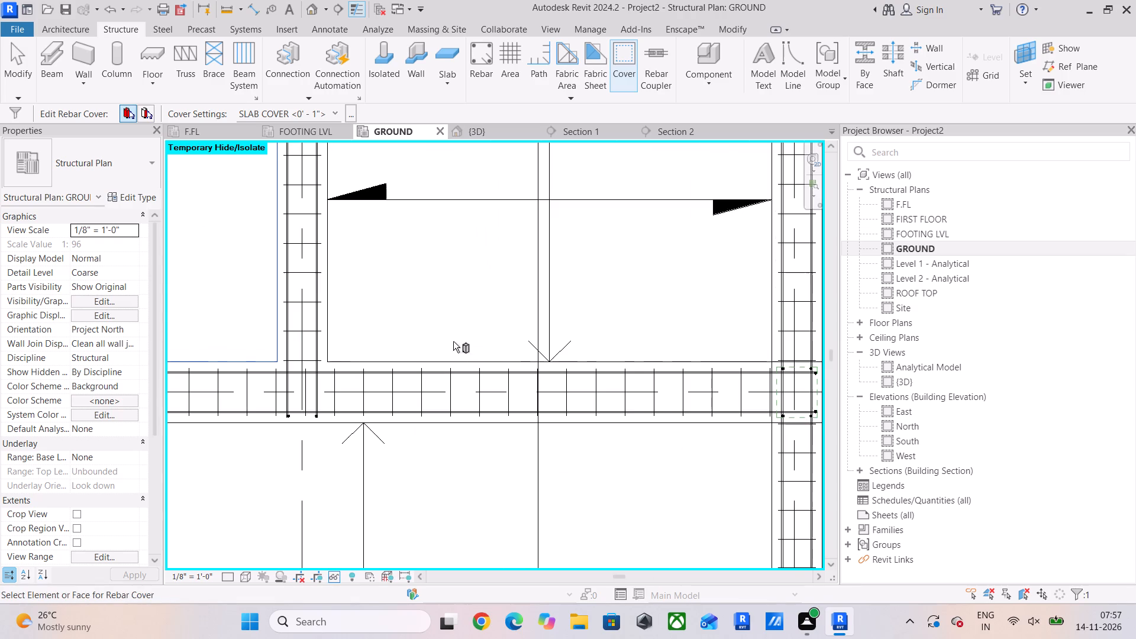
click(443, 360)
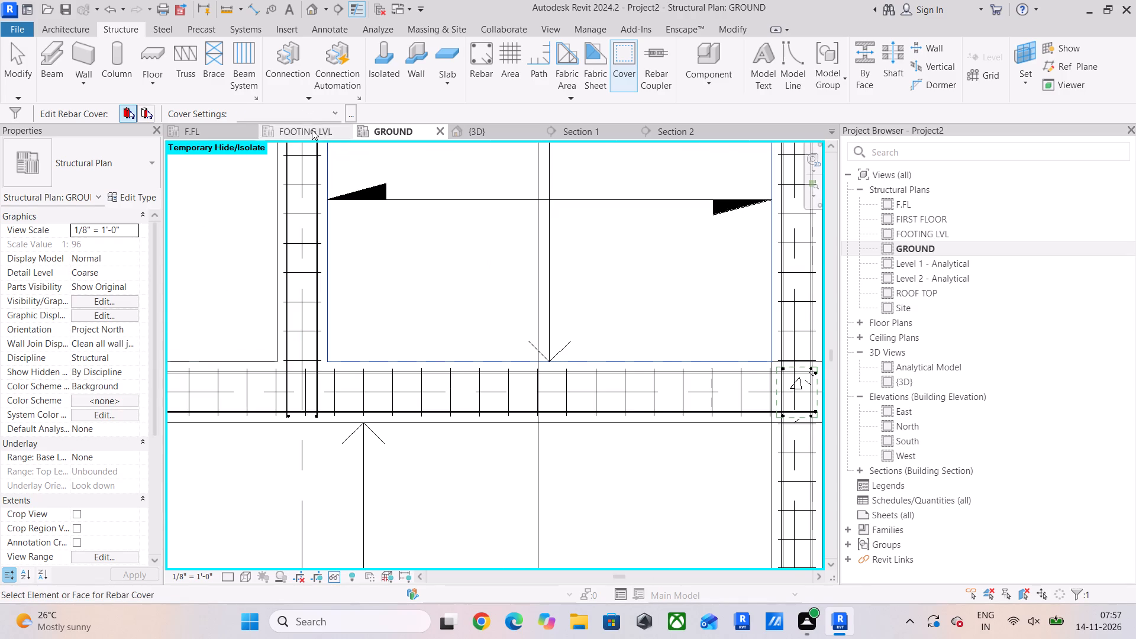
click(335, 112)
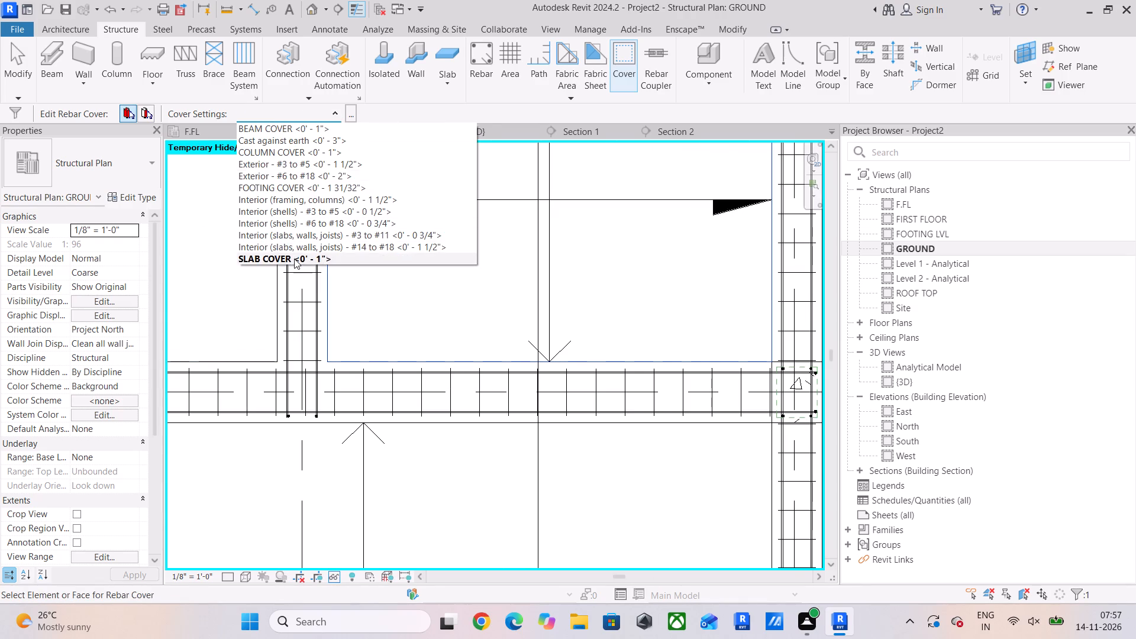
click(294, 259)
Assign SLAB COVER <0' - 1"> to the ground slab just below grid 4, between grids B–D and 4–5.
middle_drag(529, 376, 541, 284)
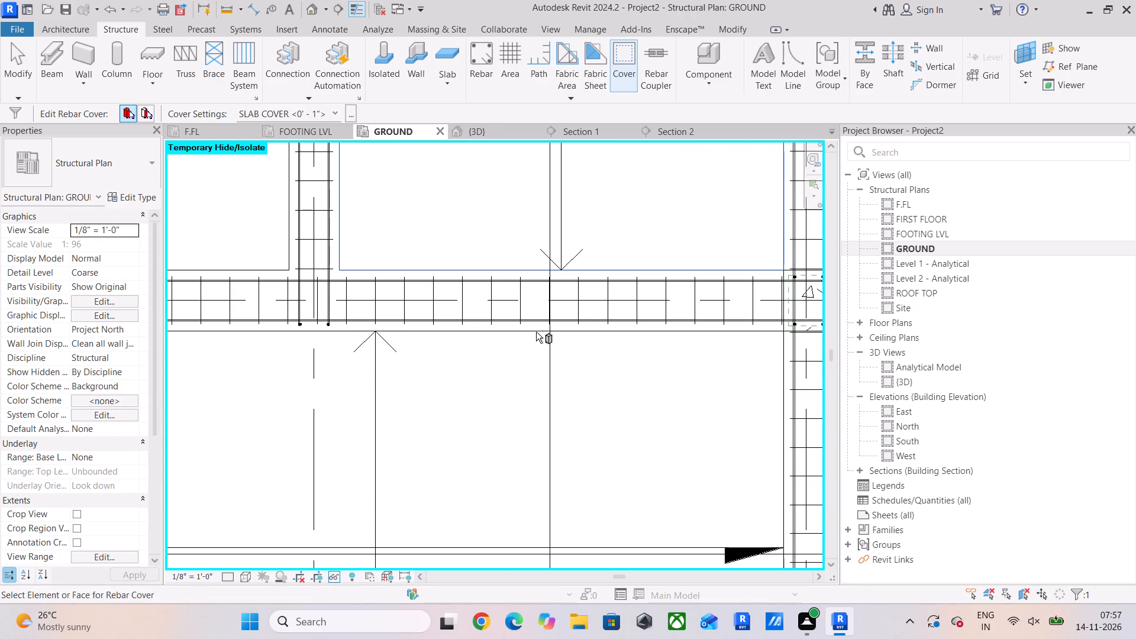
click(536, 331)
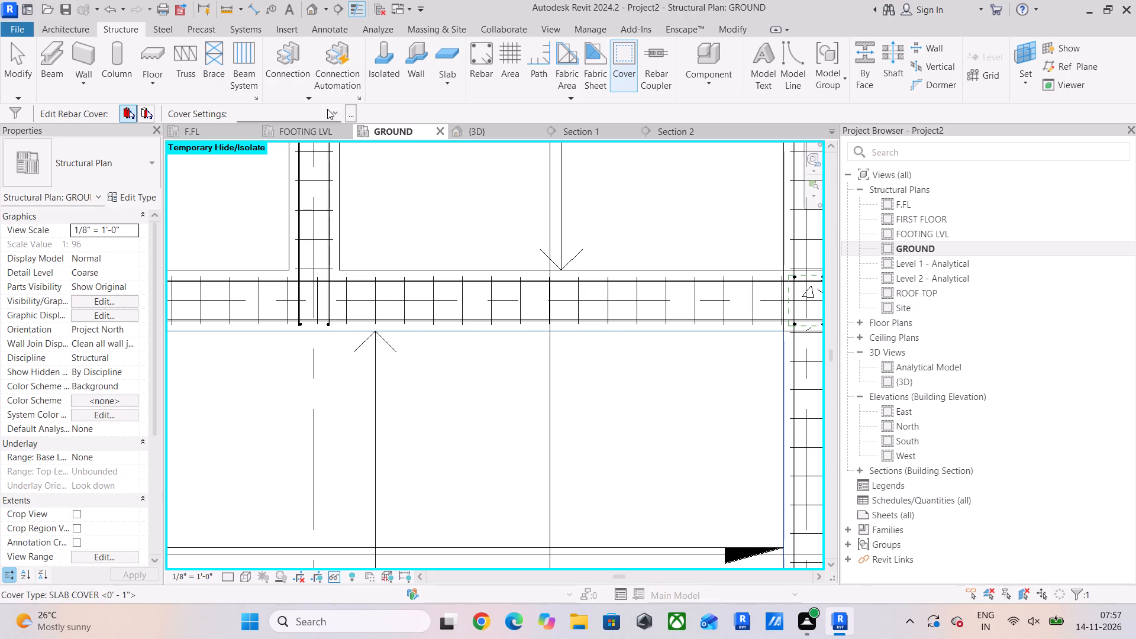
click(327, 109)
click(294, 262)
Assign SLAB COVER <0' - 1"> to the lowest ground slab, between grids B–D and 5–7.
scroll(345, 256, down, 9)
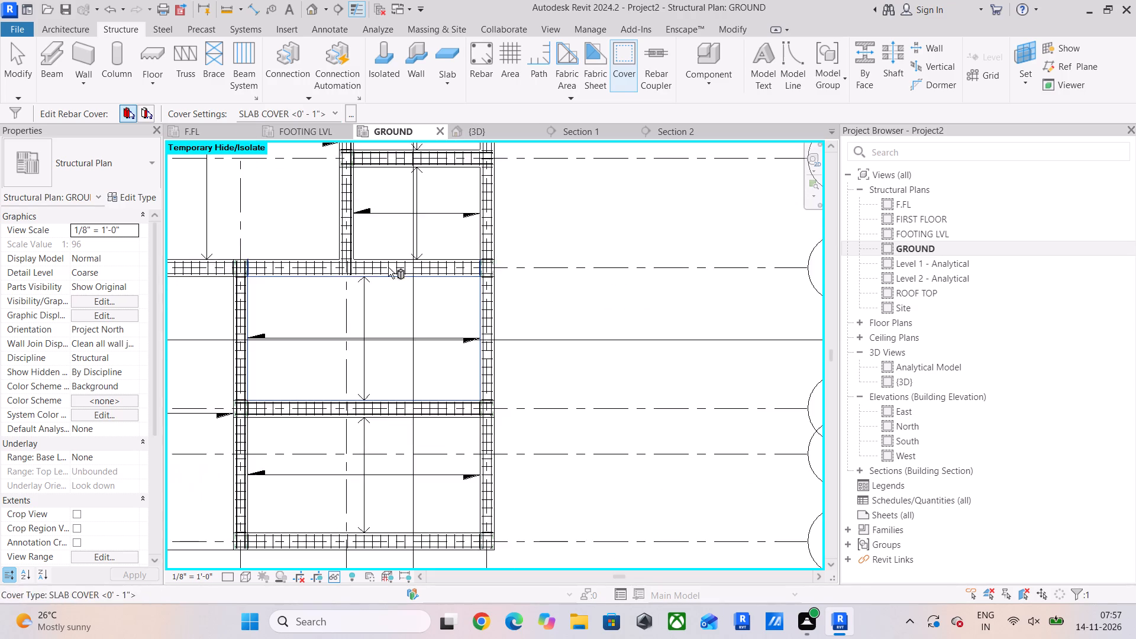
middle_drag(392, 264, 442, 139)
scroll(286, 317, up, 5)
scroll(346, 273, up, 5)
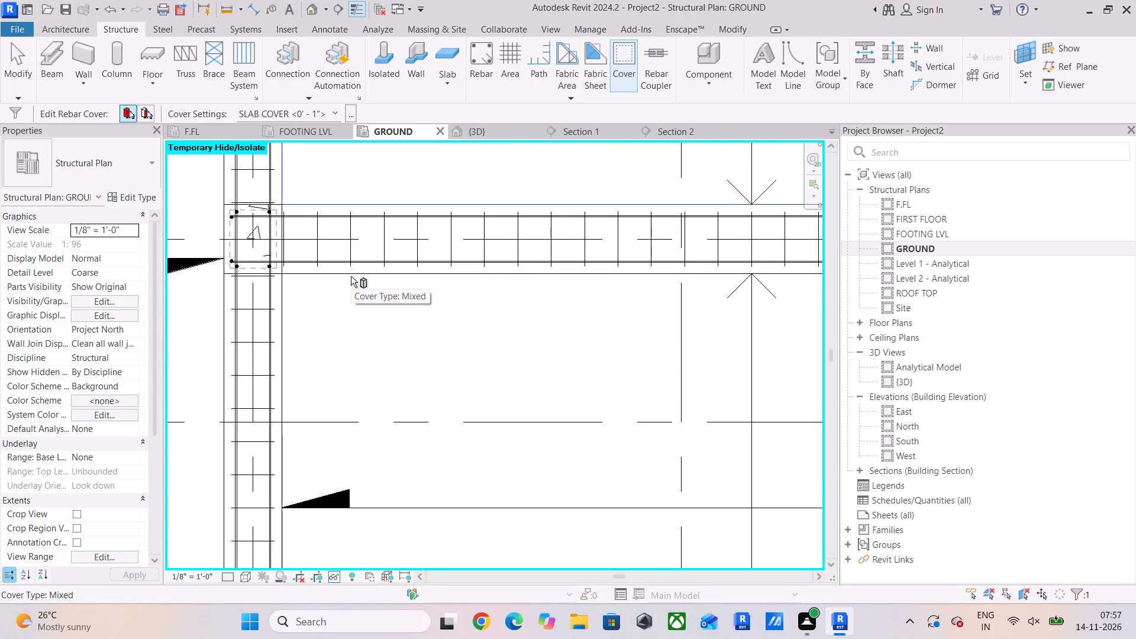
click(351, 276)
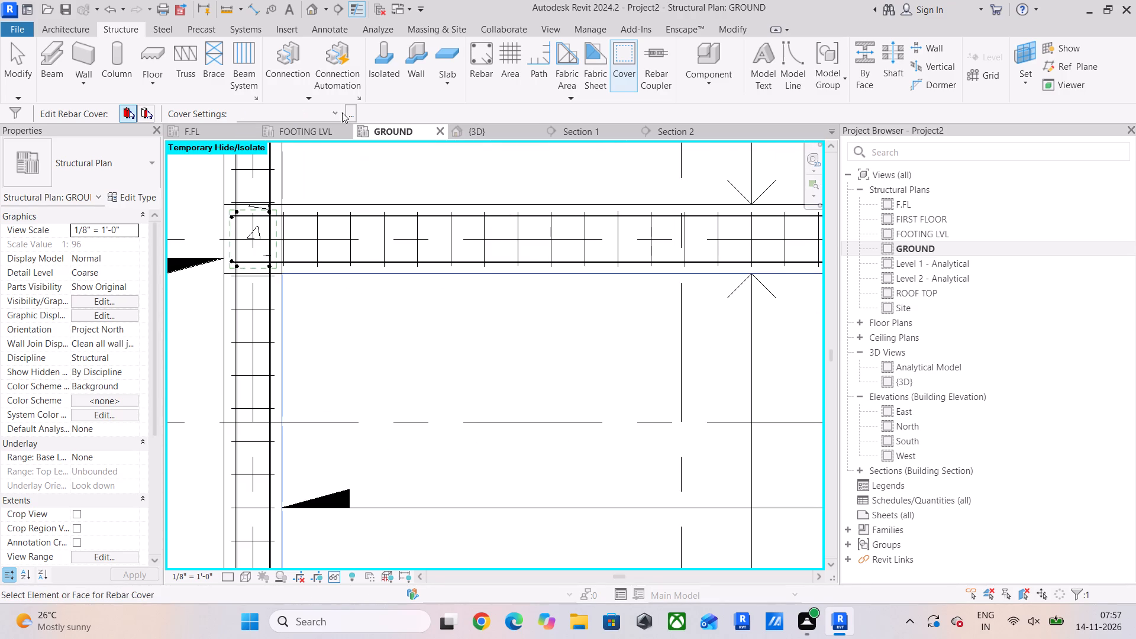
click(334, 108)
click(285, 254)
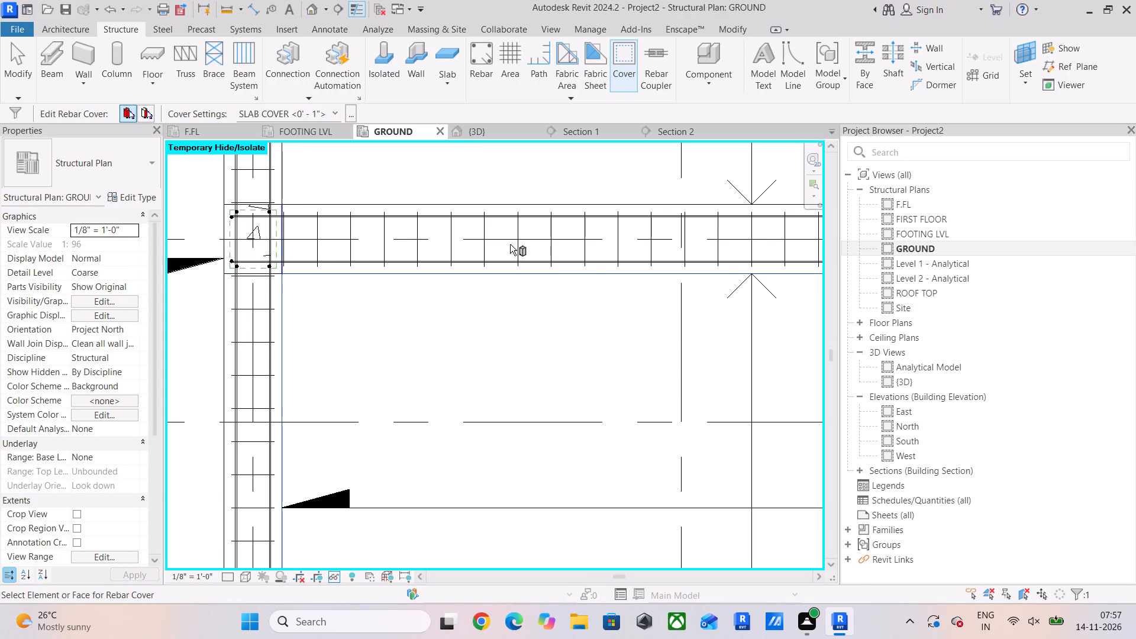
Assign SLAB COVER <0' - 1"> to the small ground slab between grids C–D and 2–3.
scroll(510, 244, down, 9)
middle_drag(492, 282, 385, 491)
middle_drag(450, 369, 466, 483)
middle_drag(503, 358, 505, 457)
scroll(532, 342, up, 9)
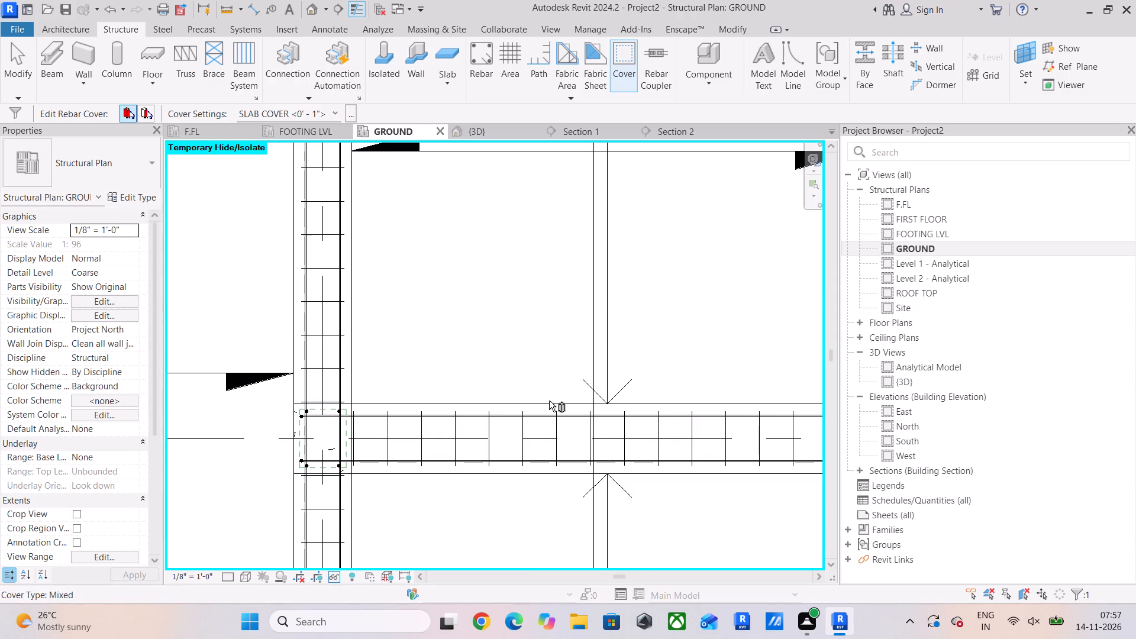
click(549, 401)
click(330, 108)
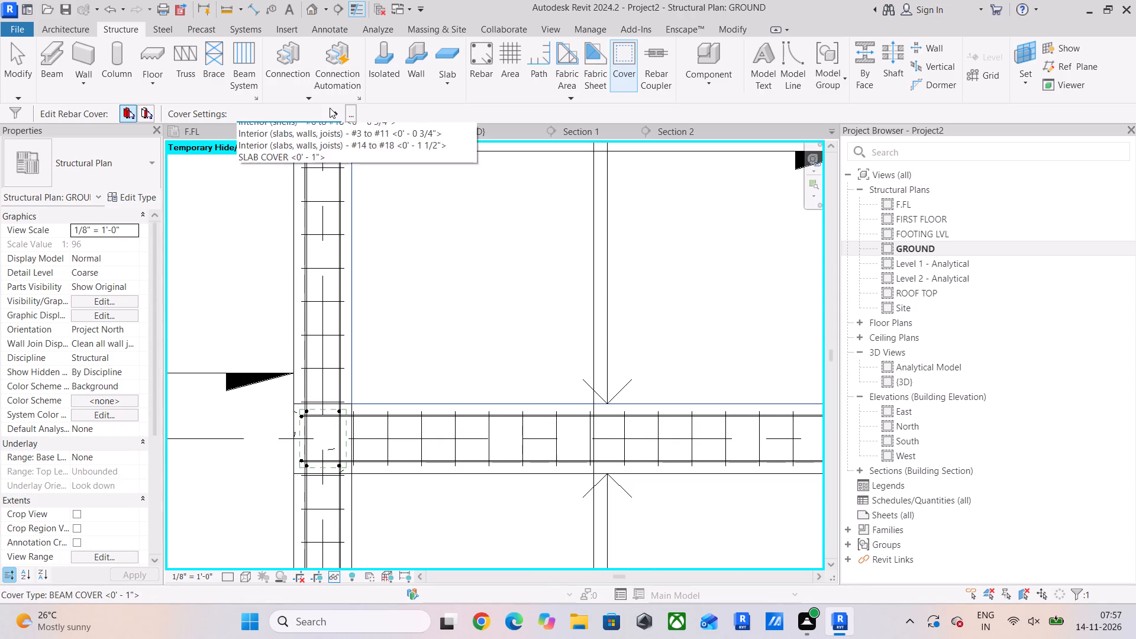
click(330, 261)
Assign SLAB COVER <0' - 1"> to the ground slab between grids B–D and 1–2.
scroll(591, 209, down, 9)
middle_drag(613, 218, 559, 437)
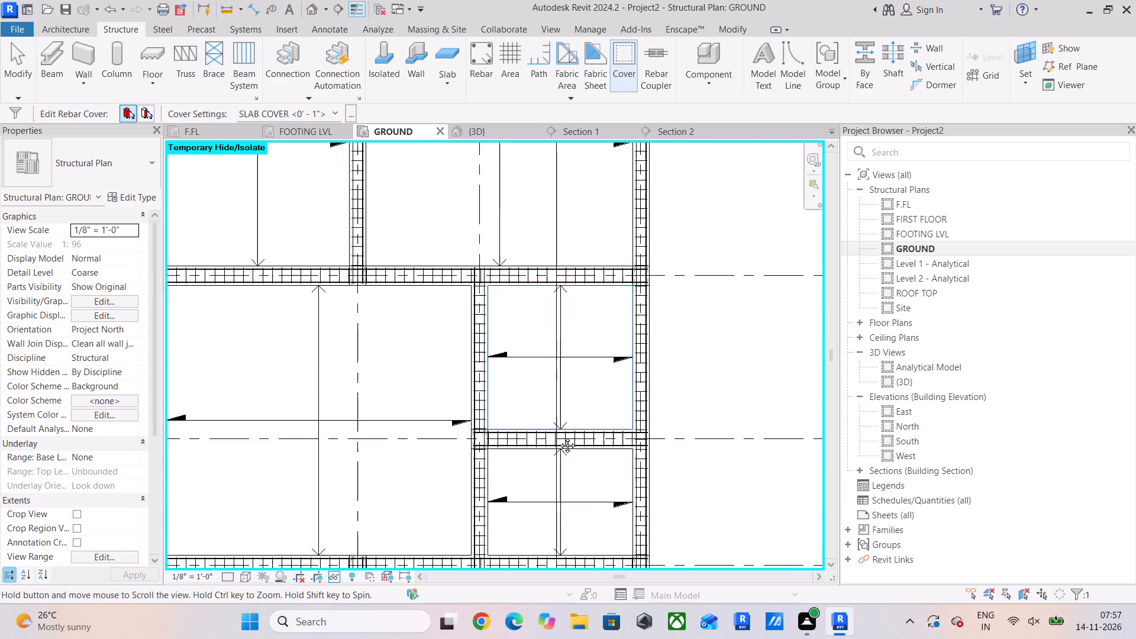
middle_drag(559, 437, 559, 438)
scroll(559, 438, down, 1)
scroll(583, 333, up, 5)
click(589, 336)
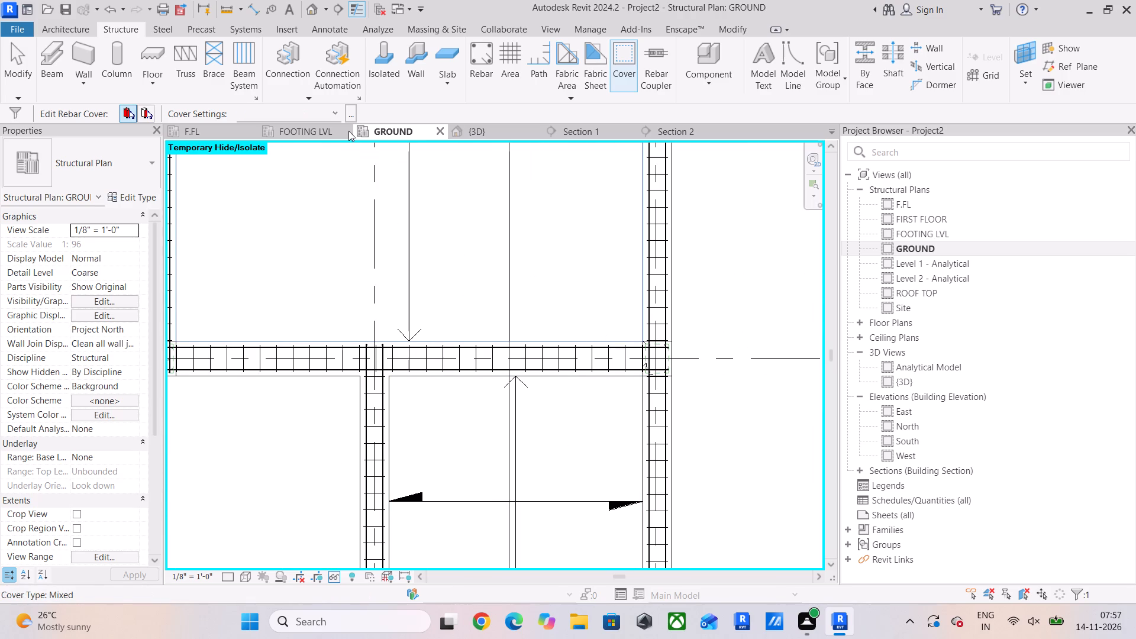
click(325, 111)
click(314, 257)
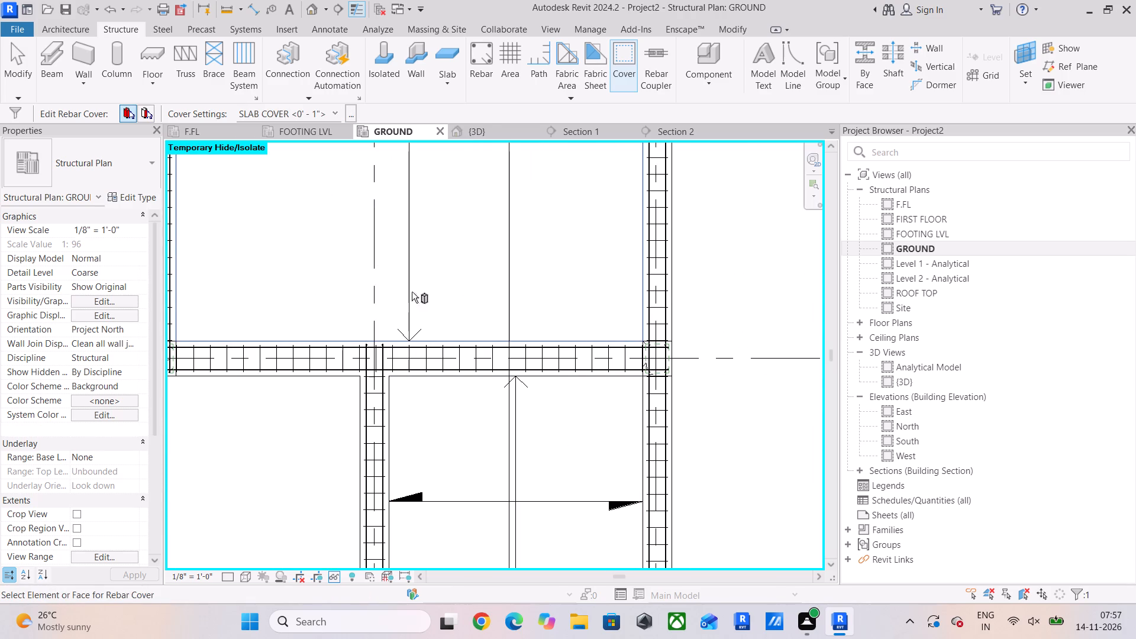
Assign SLAB COVER <0' - 1"> to the ground slab between grids A–B and 1–2, and end the rebar cover command.
middle_drag(418, 294, 781, 282)
click(463, 321)
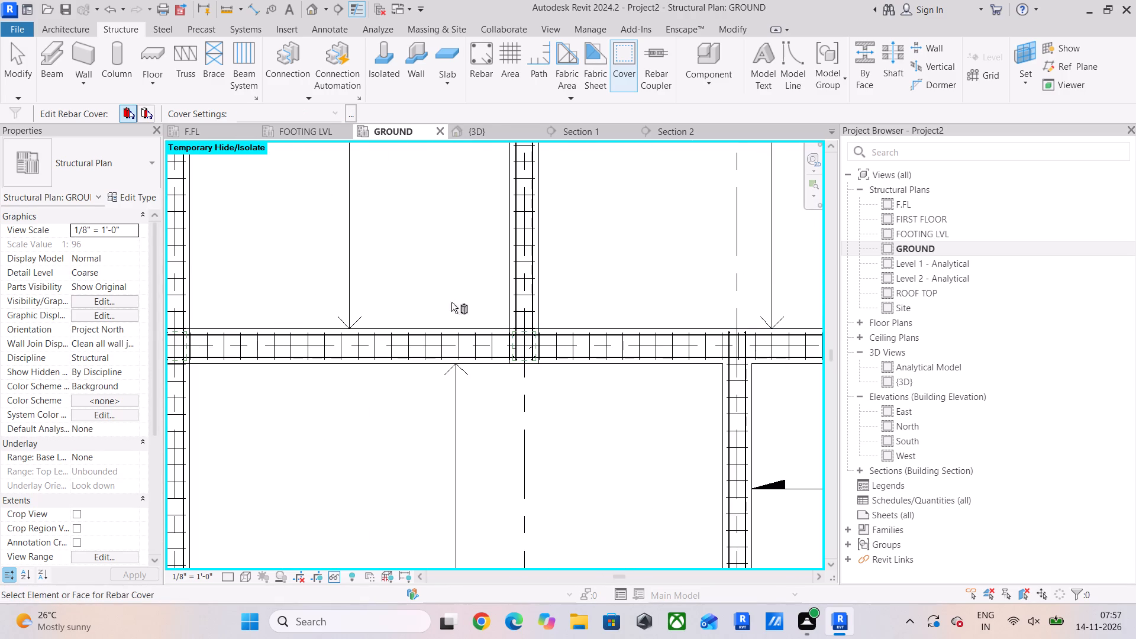
click(322, 111)
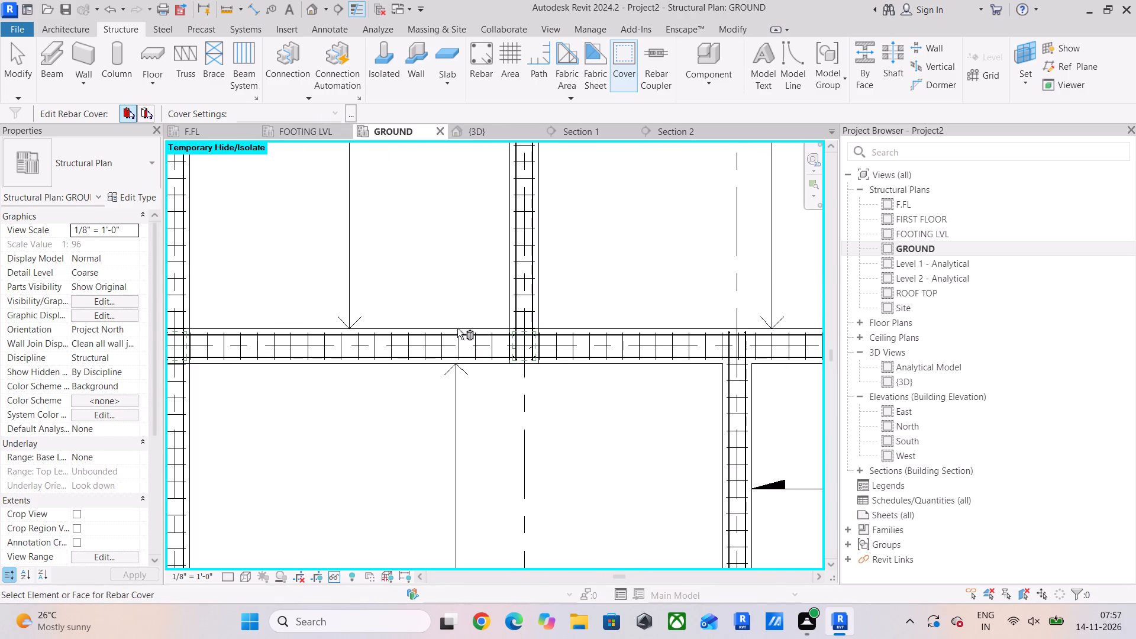
scroll(459, 325, up, 5)
click(467, 329)
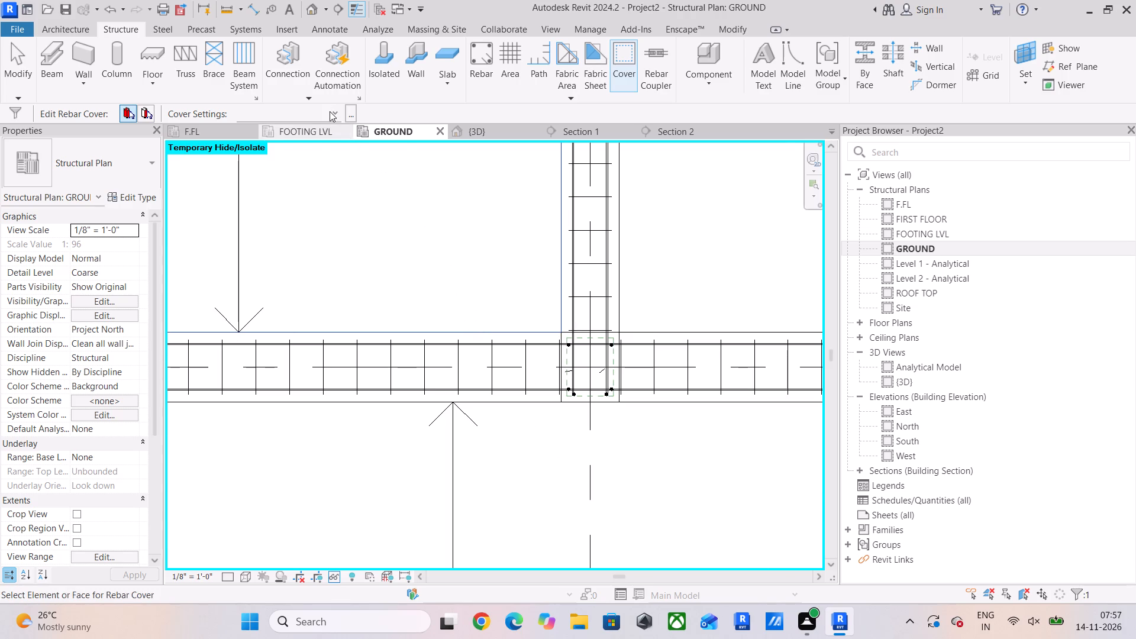
click(330, 111)
click(308, 255)
scroll(609, 254, down, 12)
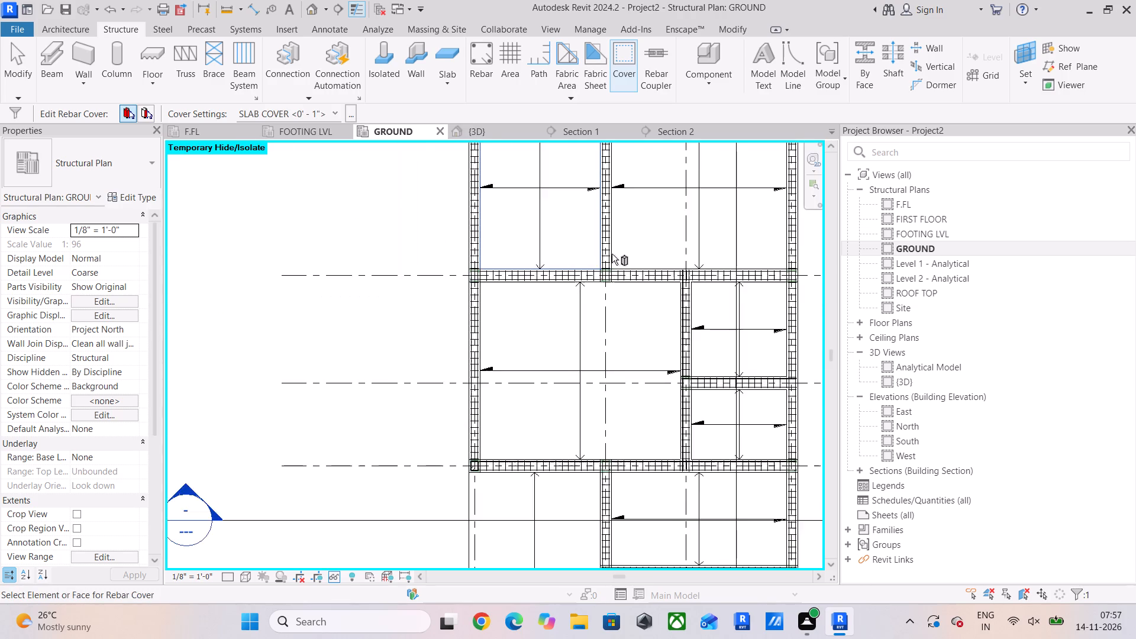
middle_drag(611, 263, 538, 442)
middle_drag(568, 346, 570, 297)
key(Escape)
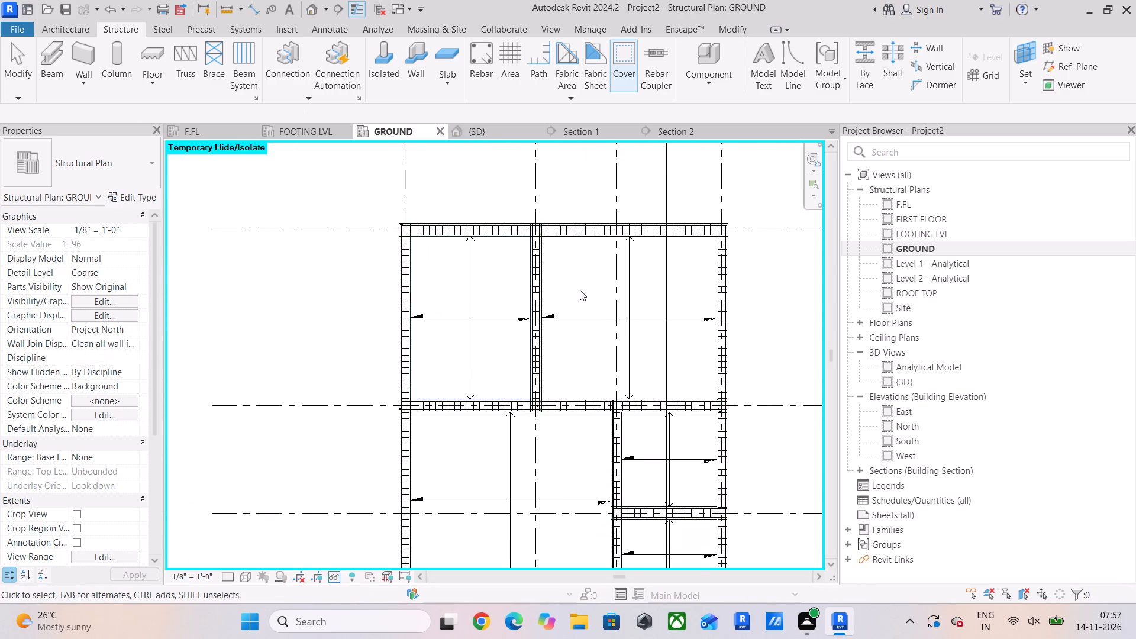
key(Escape)
key(Escape)
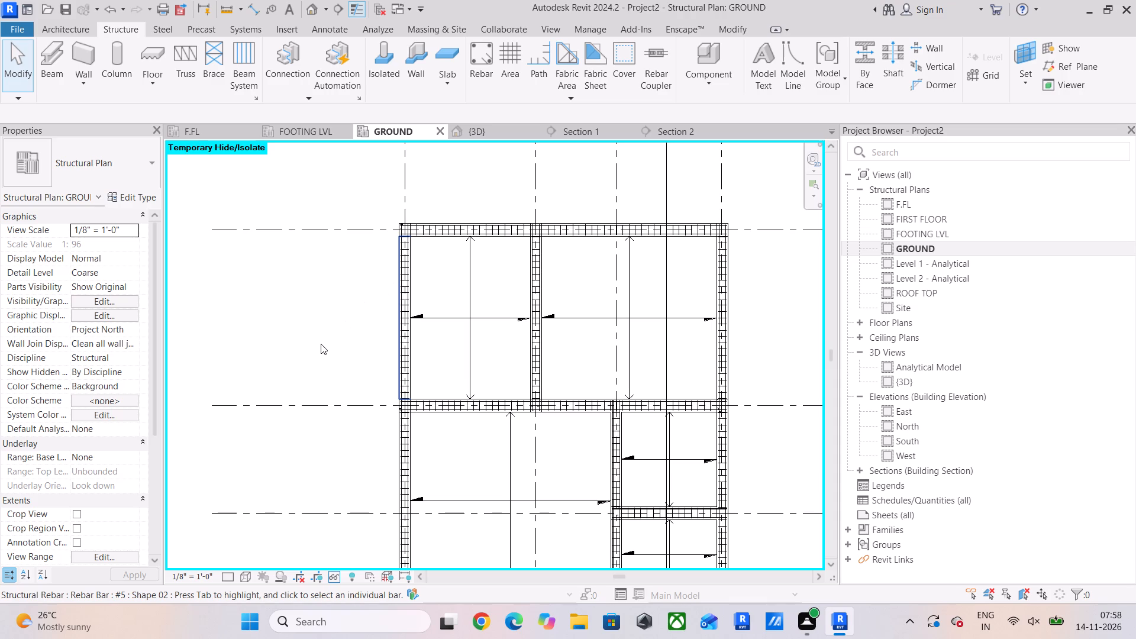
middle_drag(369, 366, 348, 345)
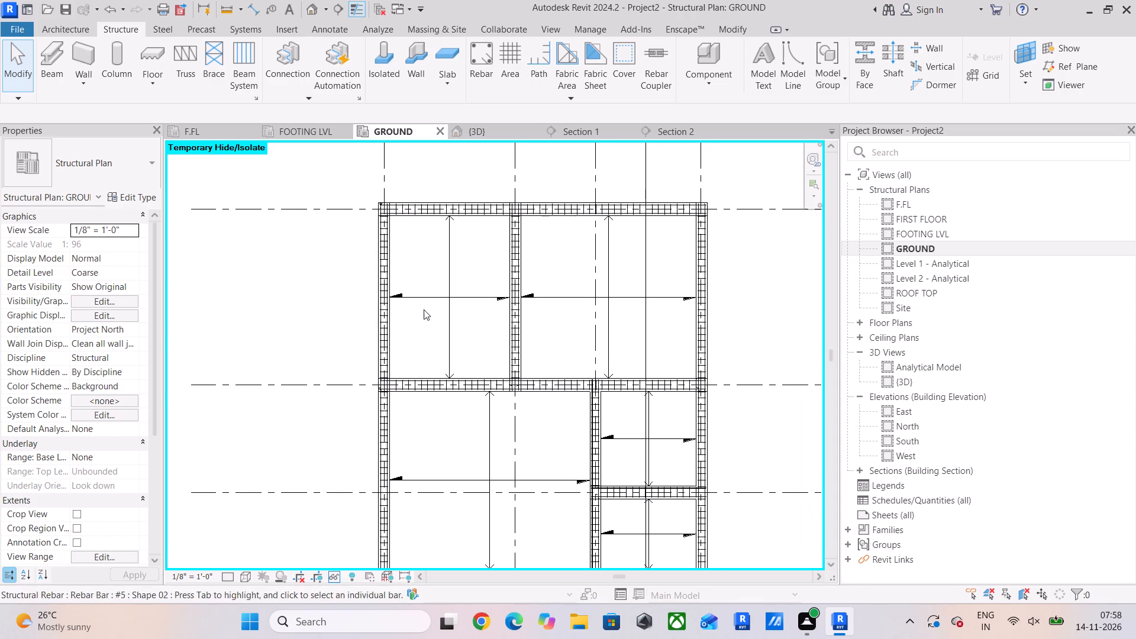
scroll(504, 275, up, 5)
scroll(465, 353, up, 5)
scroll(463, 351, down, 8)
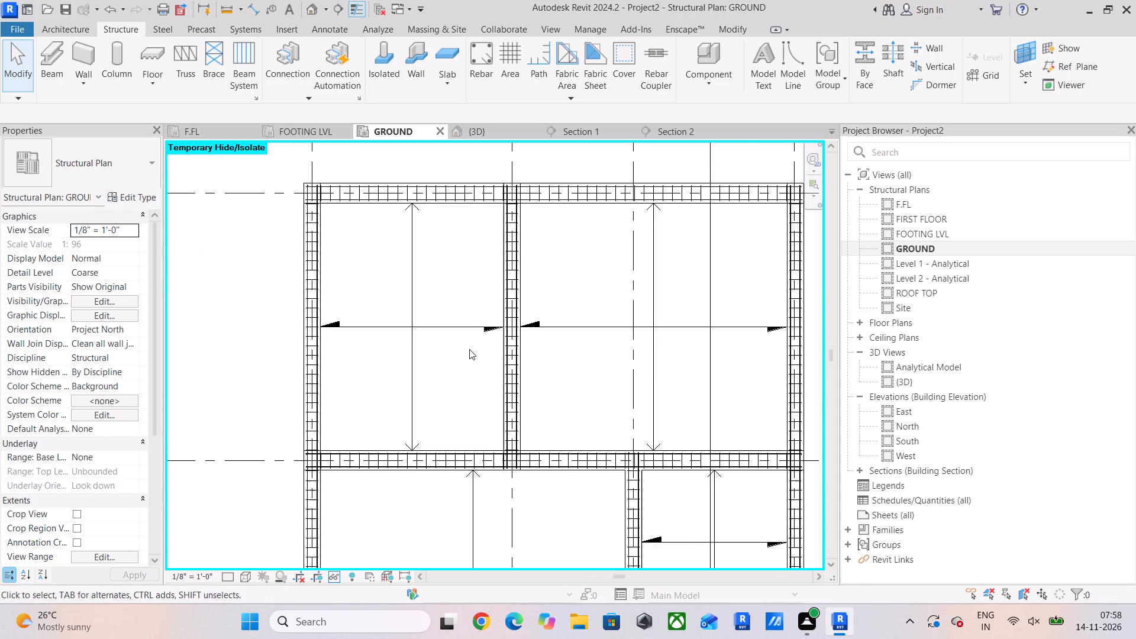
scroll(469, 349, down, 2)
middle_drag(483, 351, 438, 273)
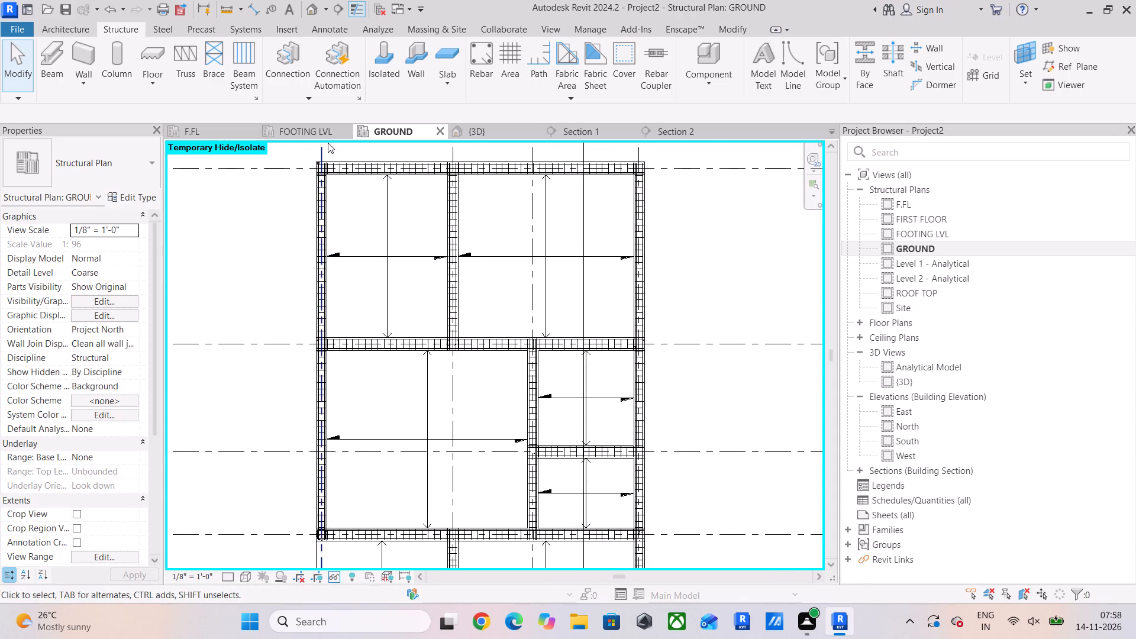
Examine the ground-level slabs in the 3D view, selecting the 6" Foundation Slab at the outer corner to check its rebar cover.
click(480, 131)
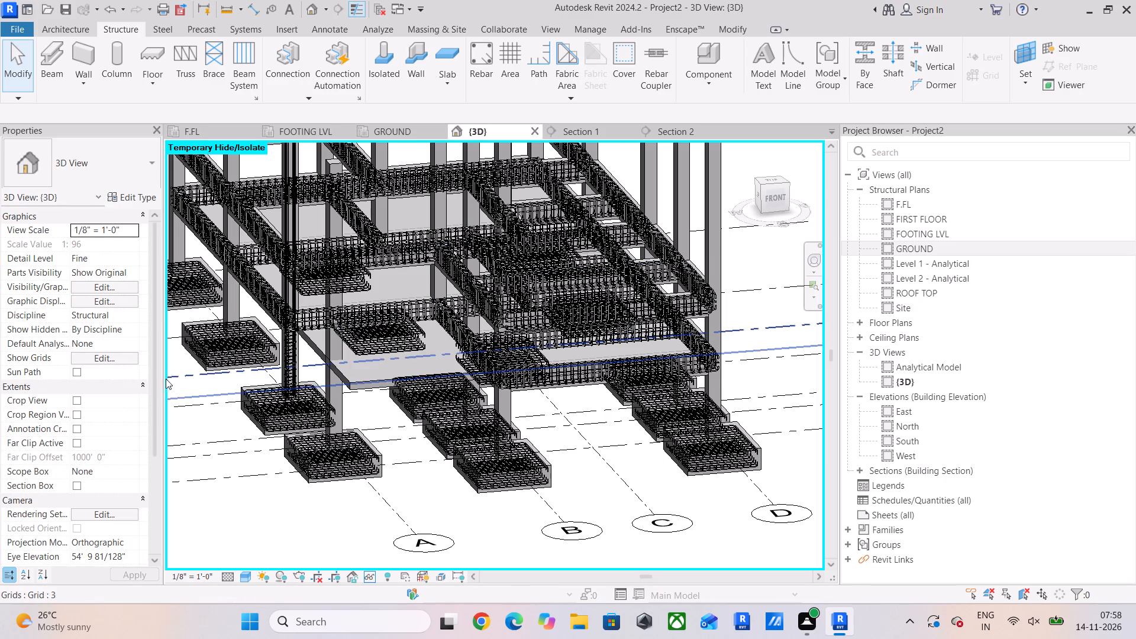
middle_drag(253, 390, 347, 357)
shift+middle_drag(347, 361, 438, 324)
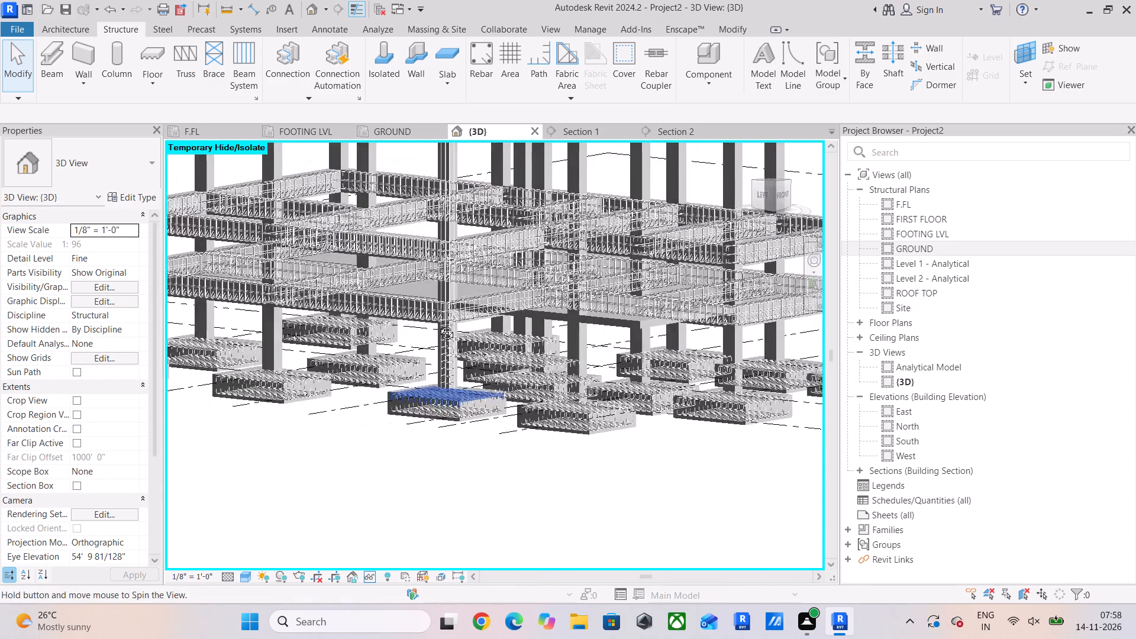
shift+middle_drag(438, 324, 454, 324)
scroll(669, 325, up, 3)
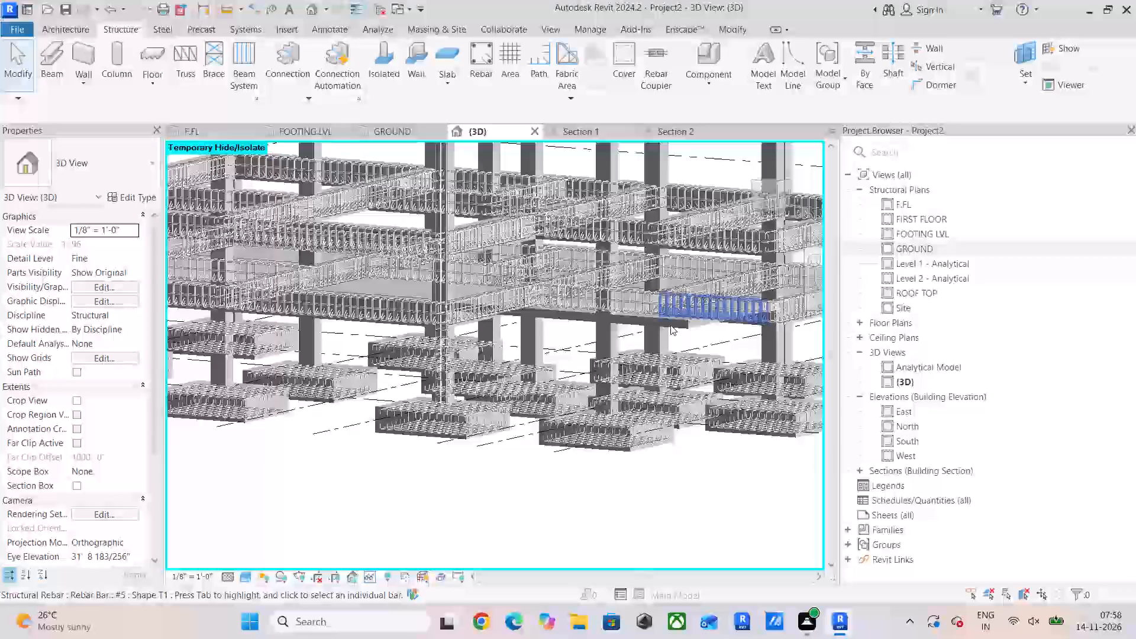
scroll(670, 325, up, 2)
click(694, 327)
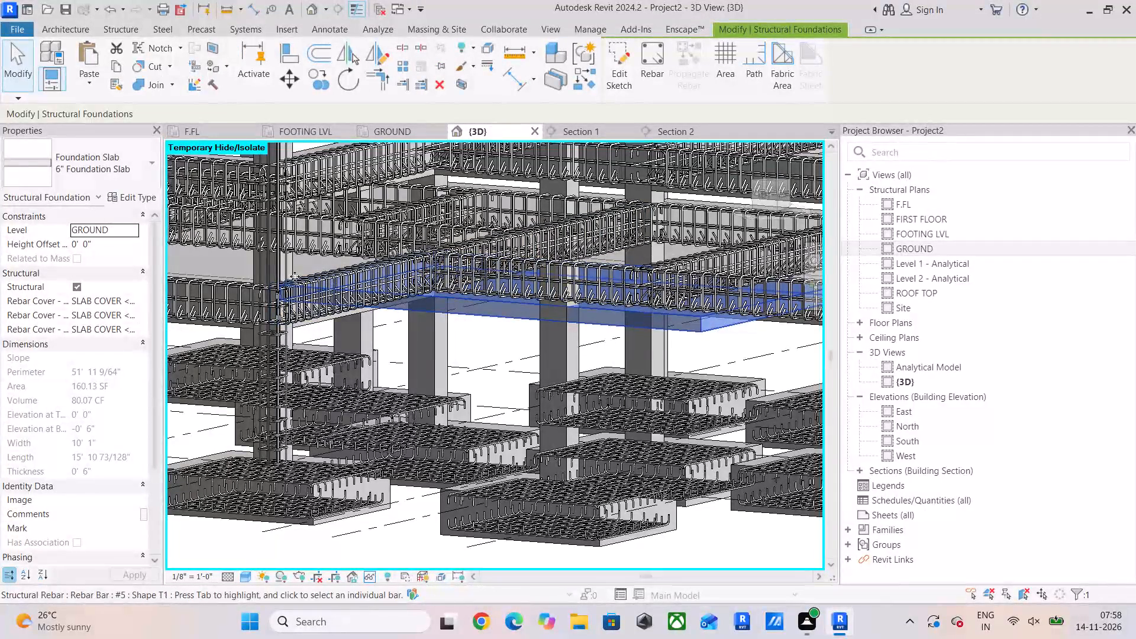
middle_drag(210, 273, 447, 338)
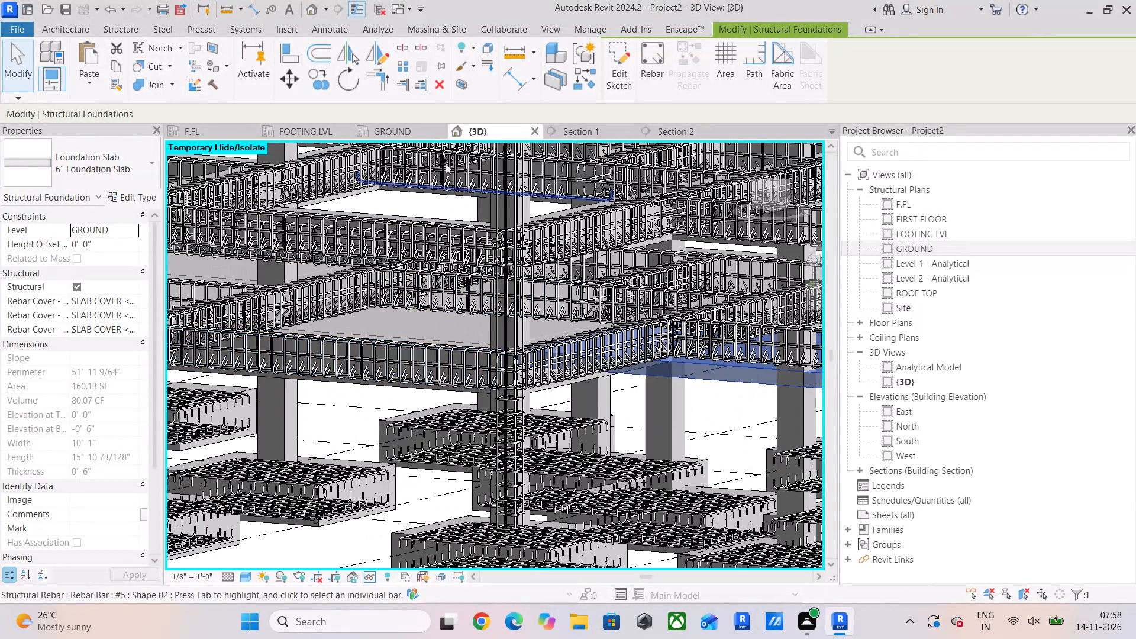
Examine the ground-level beams and slab in the Section 2 view.
click(666, 129)
scroll(519, 343, down, 4)
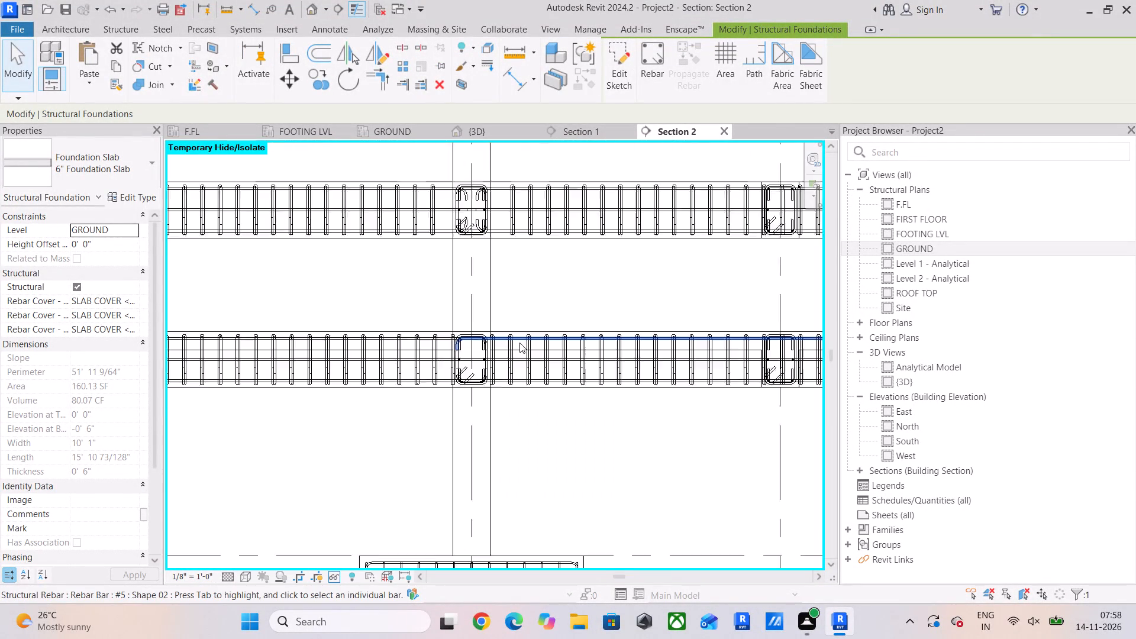
scroll(519, 343, down, 5)
middle_drag(489, 343, 546, 357)
scroll(295, 383, up, 5)
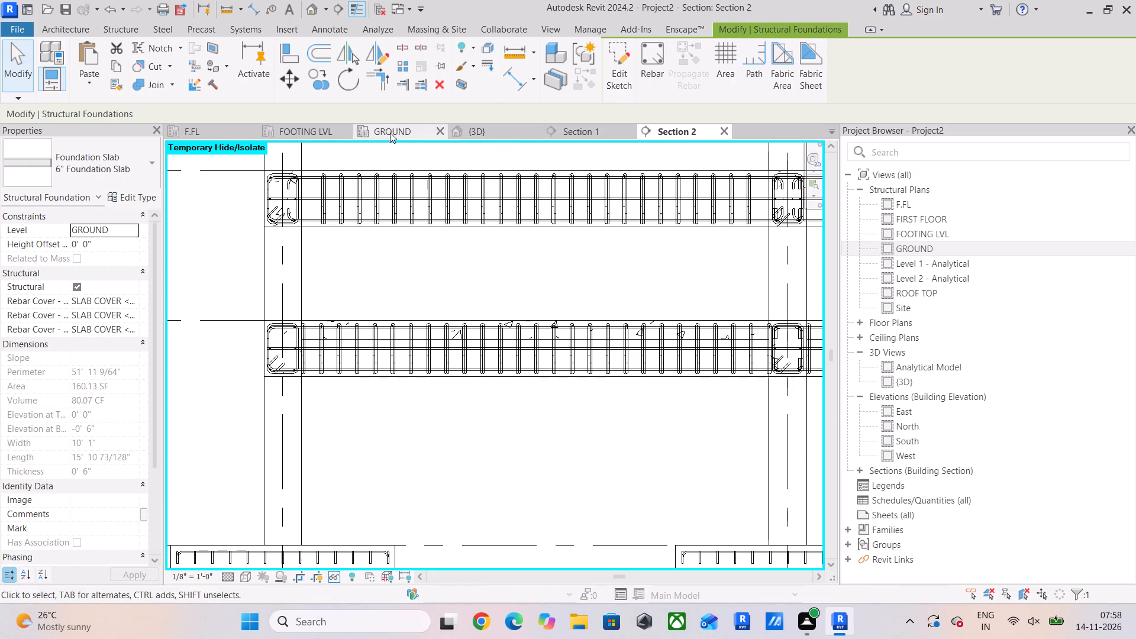
In the F.FL plan, move the Section 2 line close to grid C and shorten its far clip offset to about 4' 0".
click(202, 131)
scroll(492, 293, down, 5)
scroll(361, 332, up, 5)
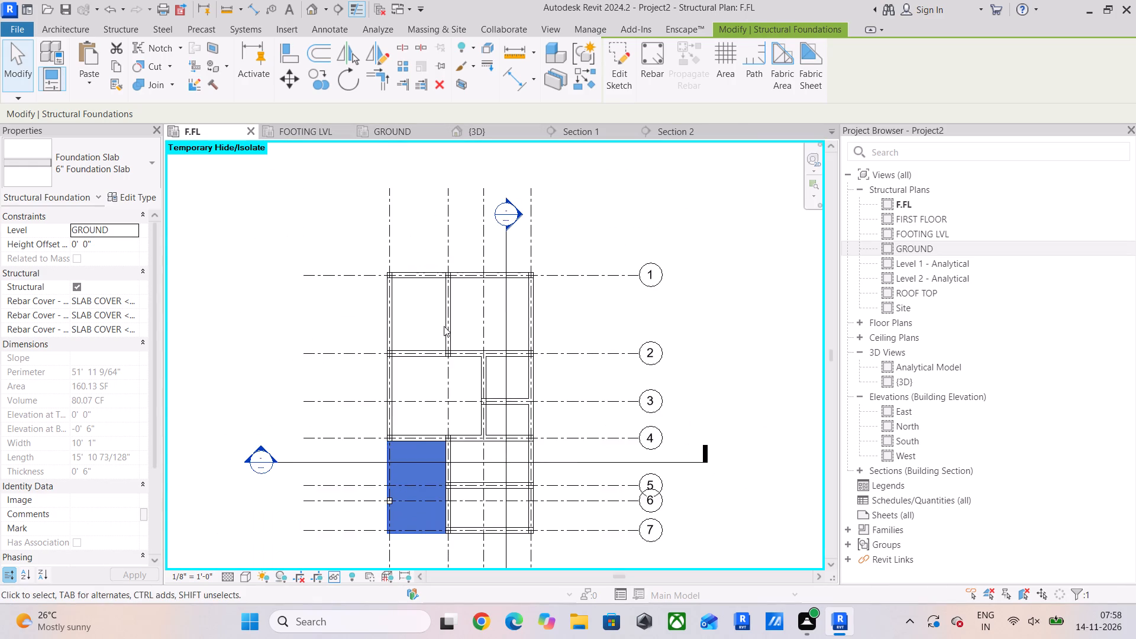
scroll(496, 315, up, 3)
click(513, 317)
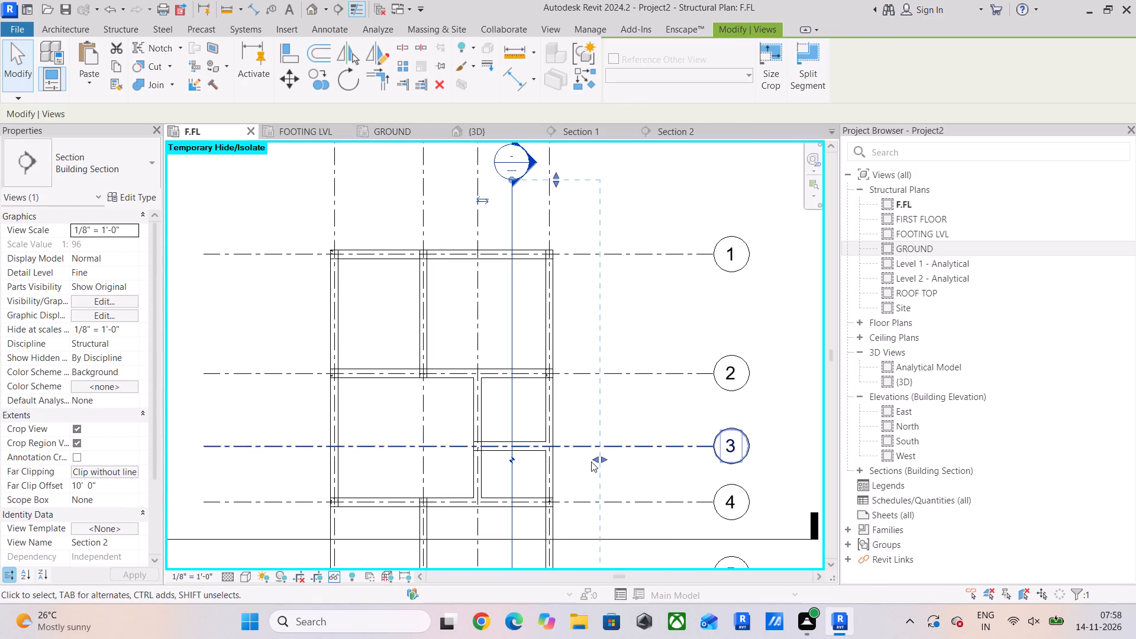
drag(511, 411, 488, 413)
drag(568, 462, 515, 464)
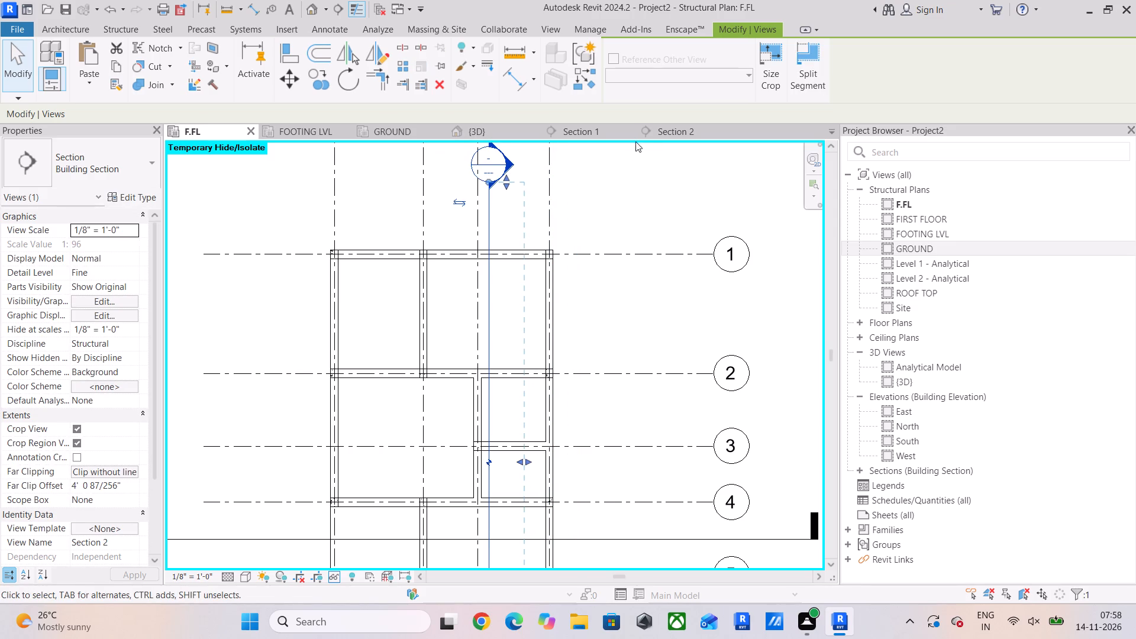
Examine the slab between grids 1 and 2 in the Section 2 view and check its assigned rebar cover.
click(660, 132)
scroll(486, 243, down, 2)
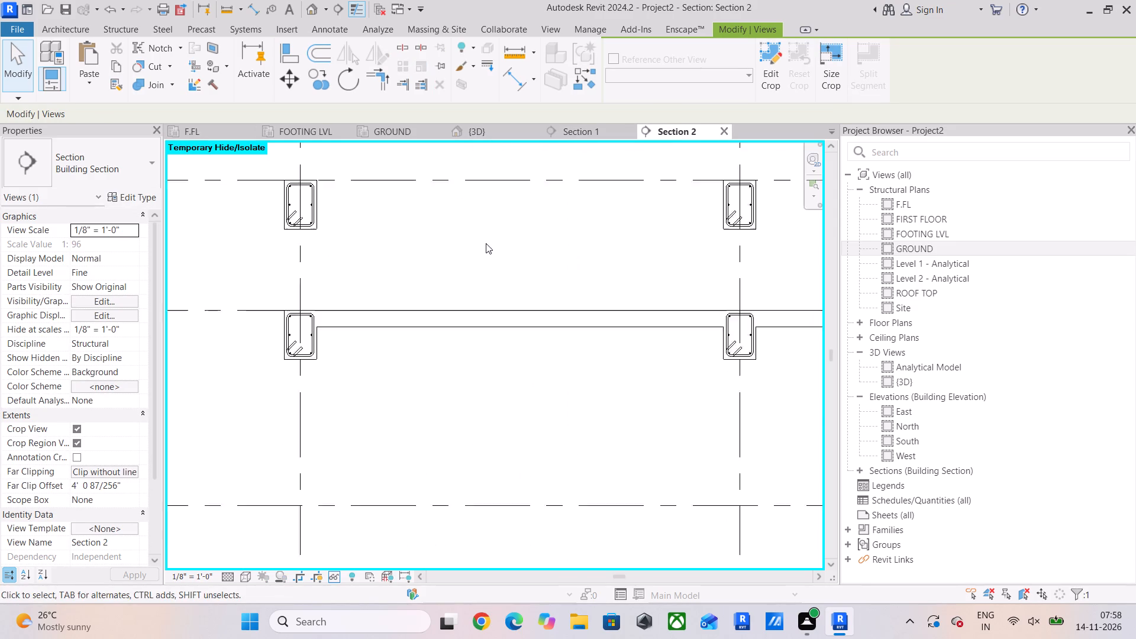
scroll(486, 243, down, 3)
middle_drag(501, 244, 426, 270)
scroll(346, 347, up, 4)
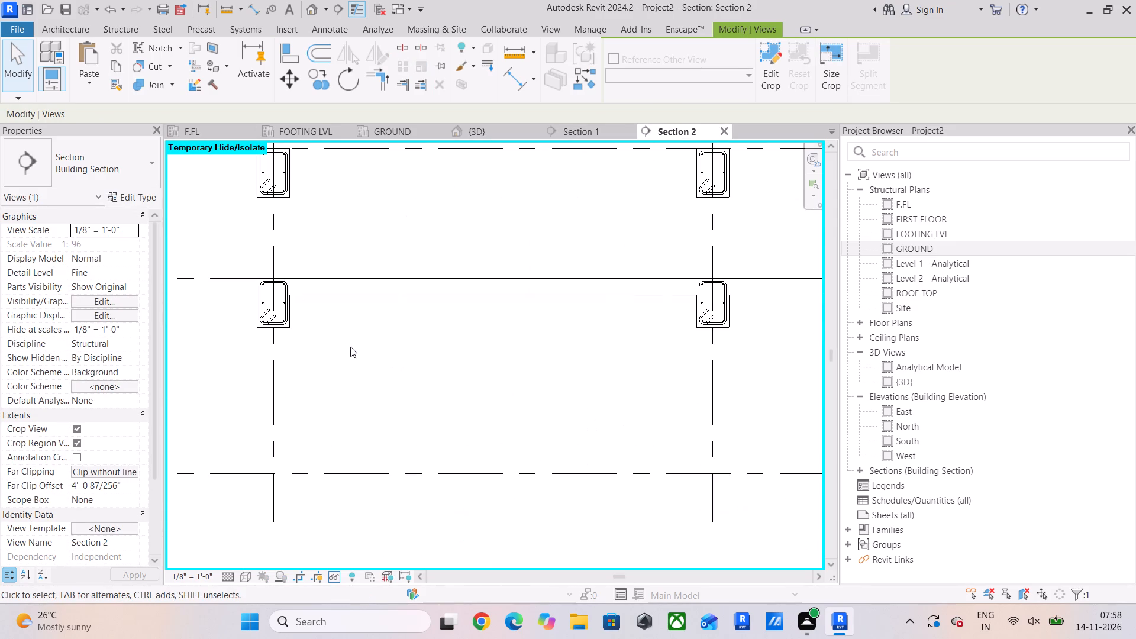
click(400, 338)
click(389, 292)
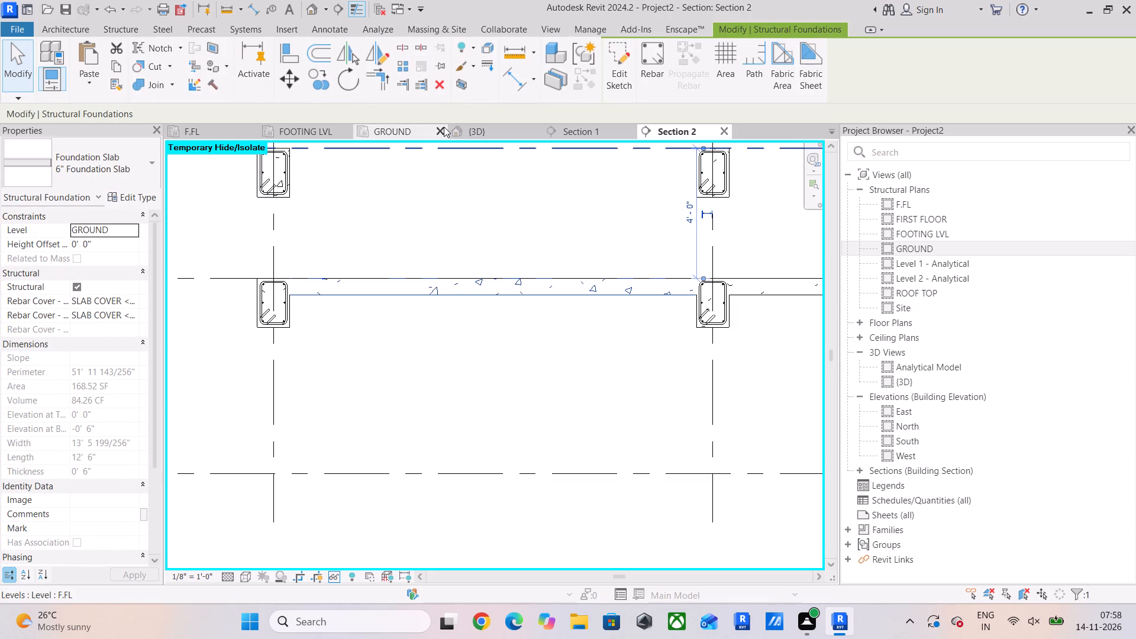
click(113, 21)
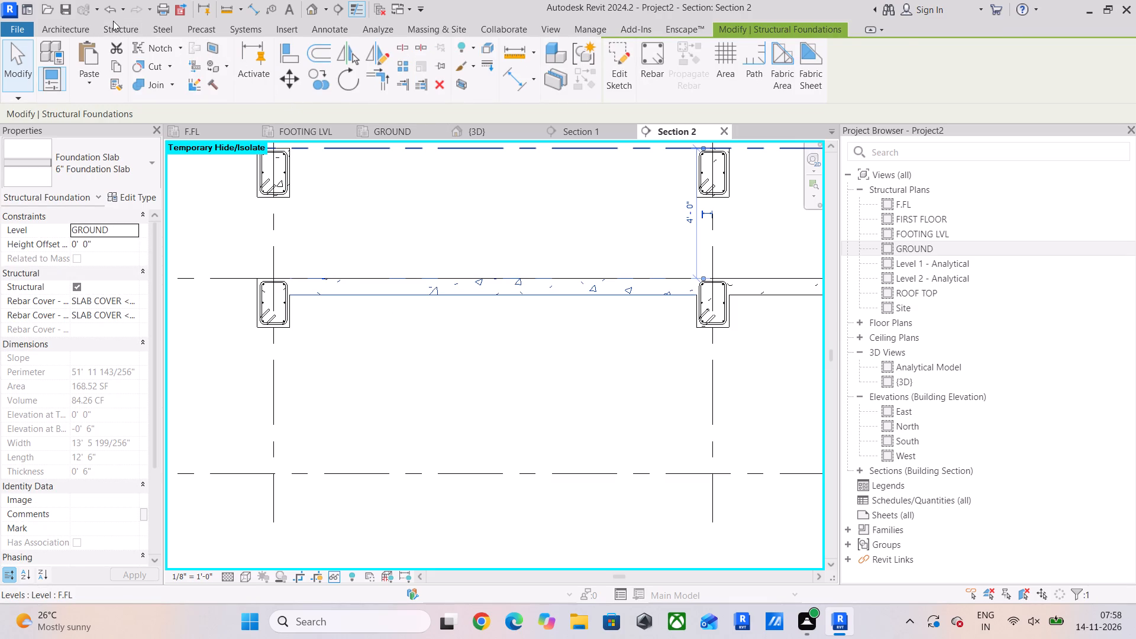
click(113, 28)
click(618, 75)
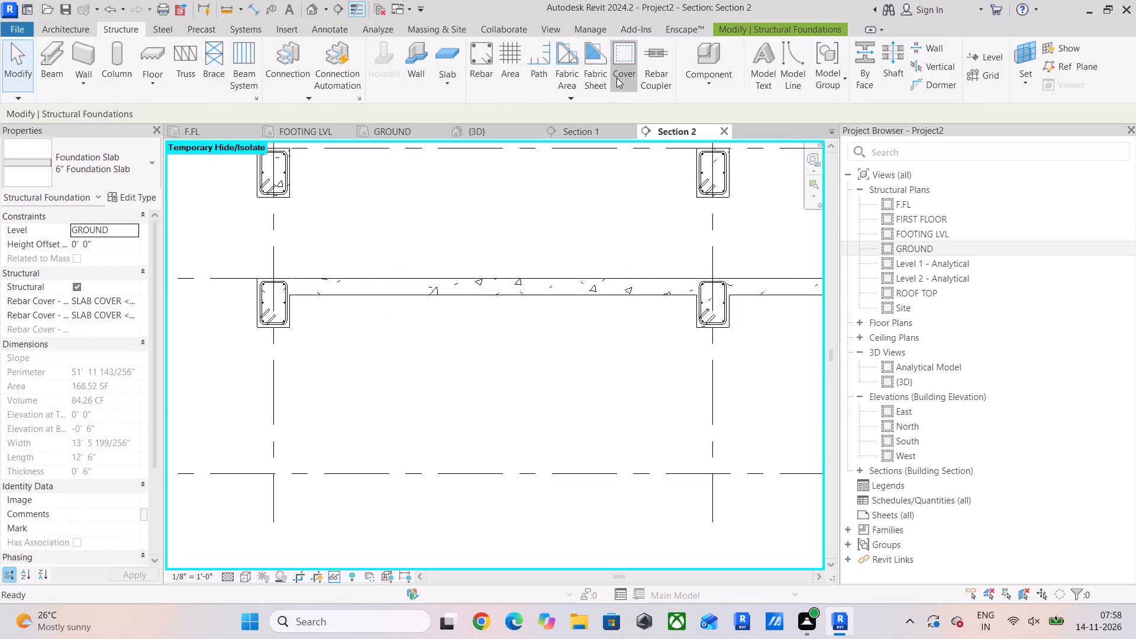
scroll(330, 285, up, 5)
click(356, 304)
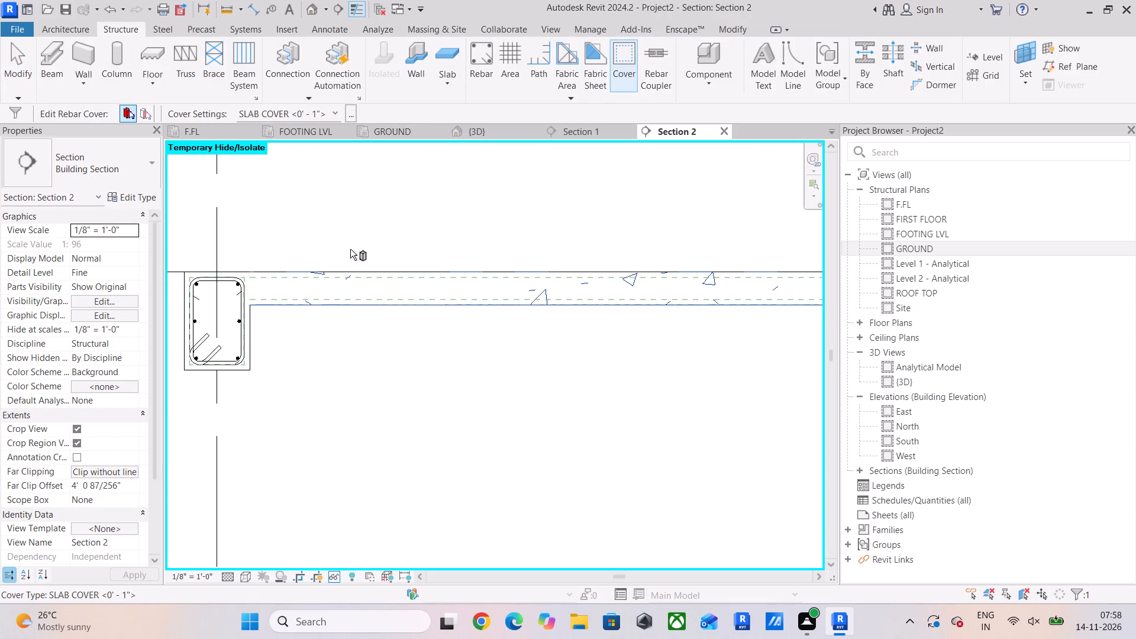
click(489, 215)
scroll(275, 272, up, 4)
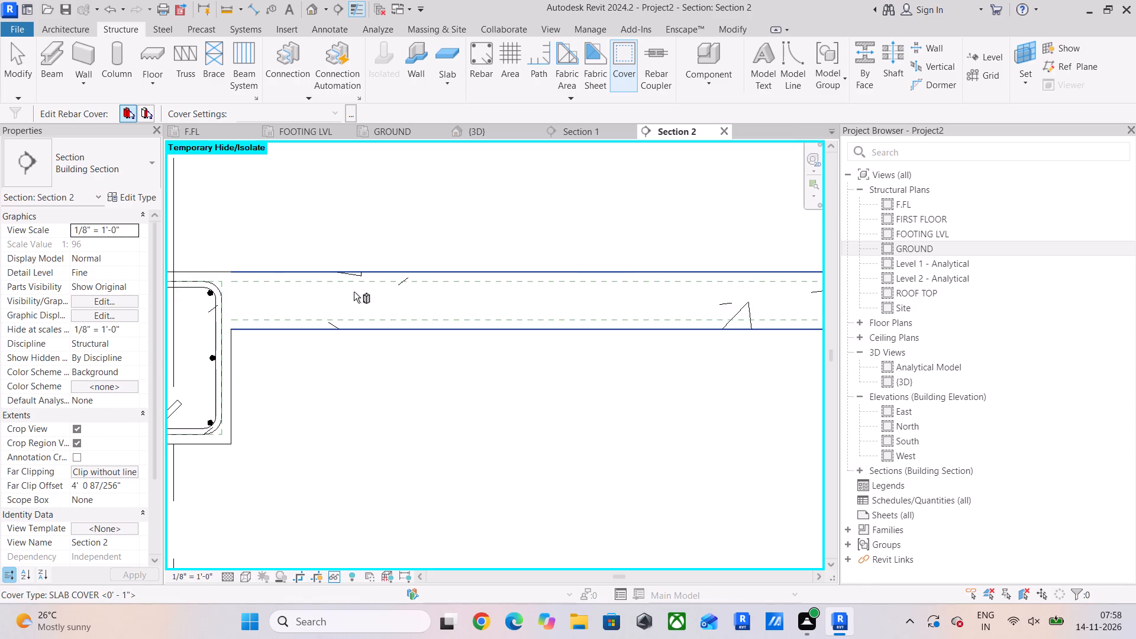
middle_drag(354, 292, 436, 329)
middle_drag(431, 351, 419, 353)
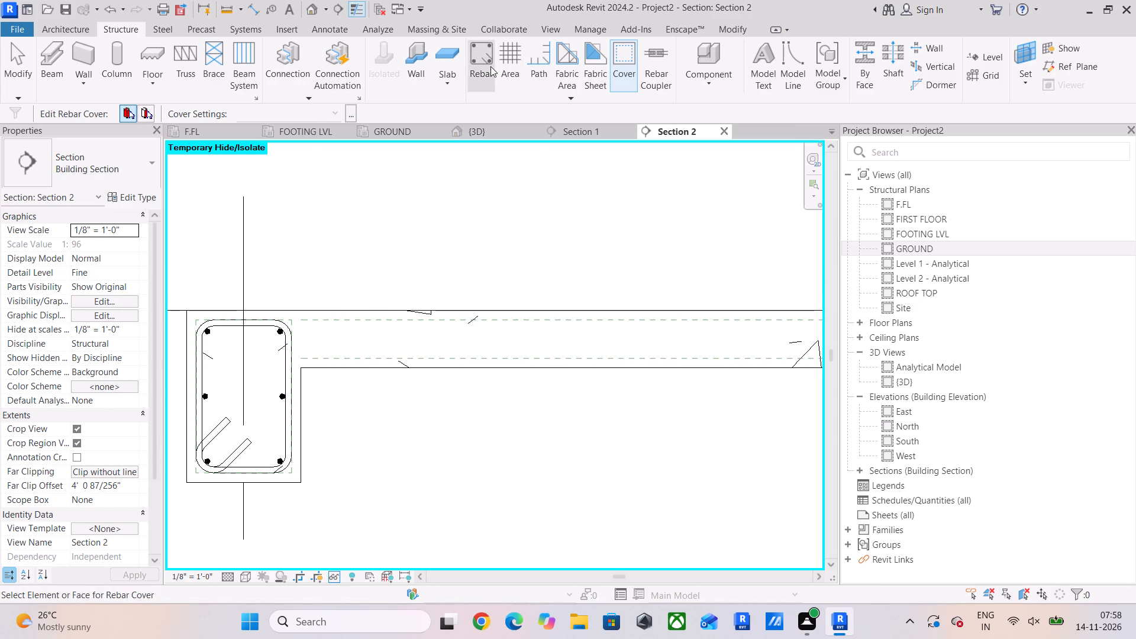
Place a single straight #4 bar, shape 00, perpendicular to the section at the slab's top cover beside the grid 1 beam.
click(489, 64)
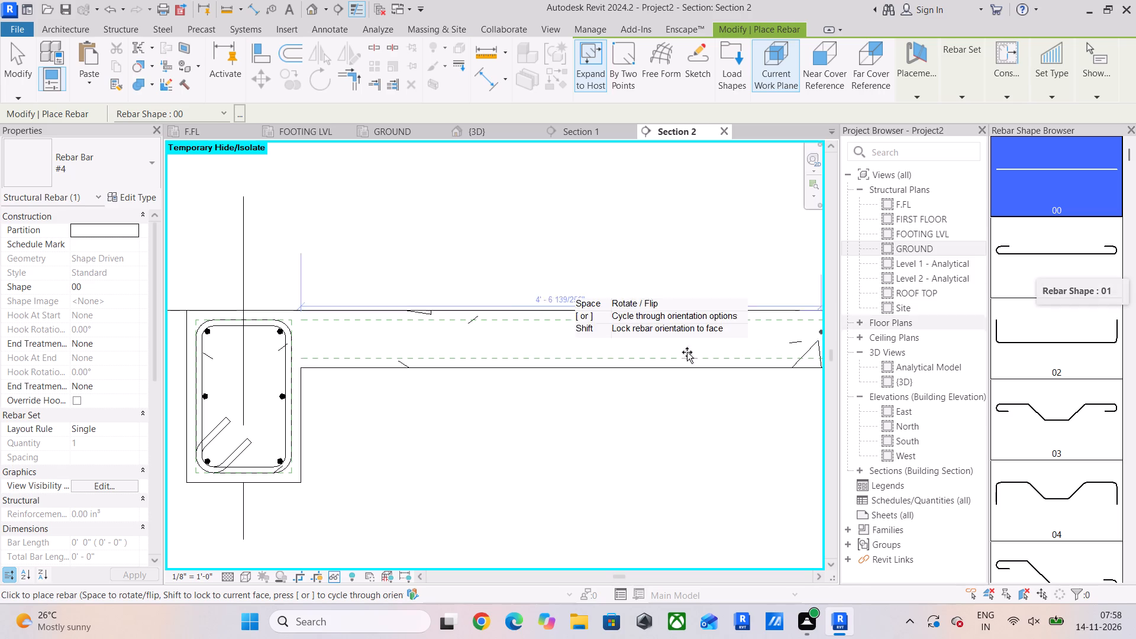
scroll(356, 321, up, 4)
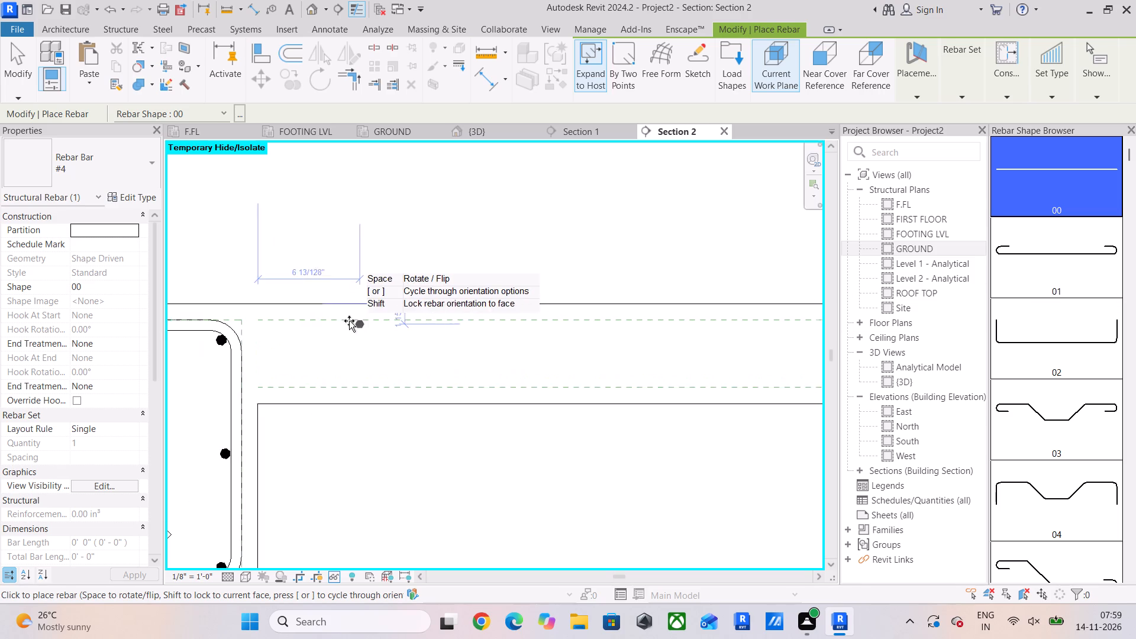
scroll(292, 322, up, 7)
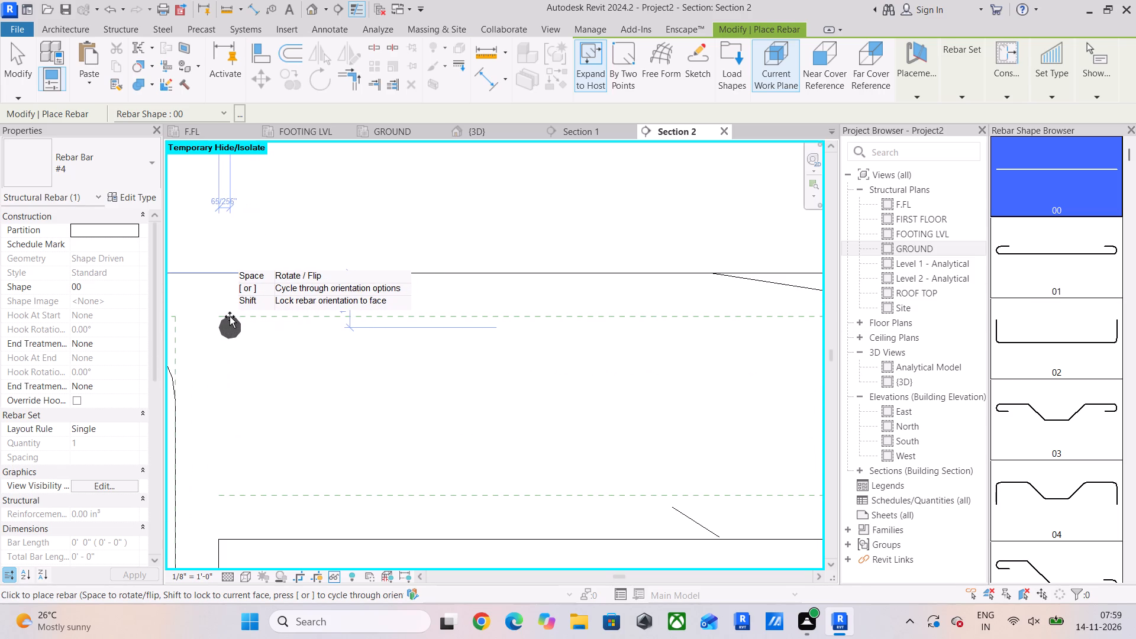
scroll(230, 317, down, 3)
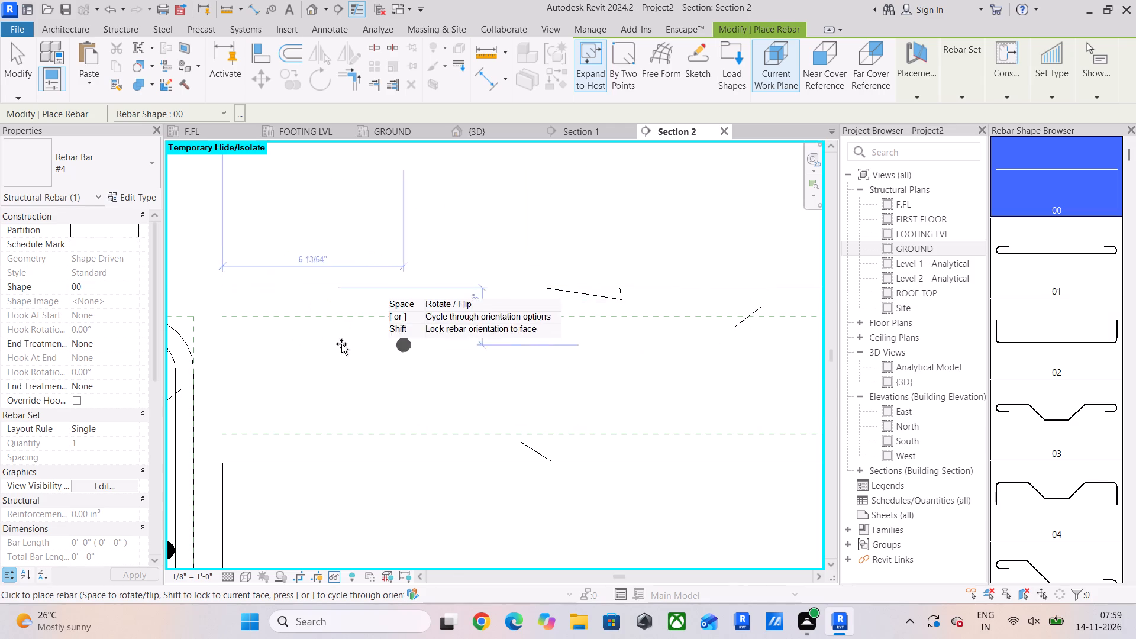
scroll(228, 323, up, 3)
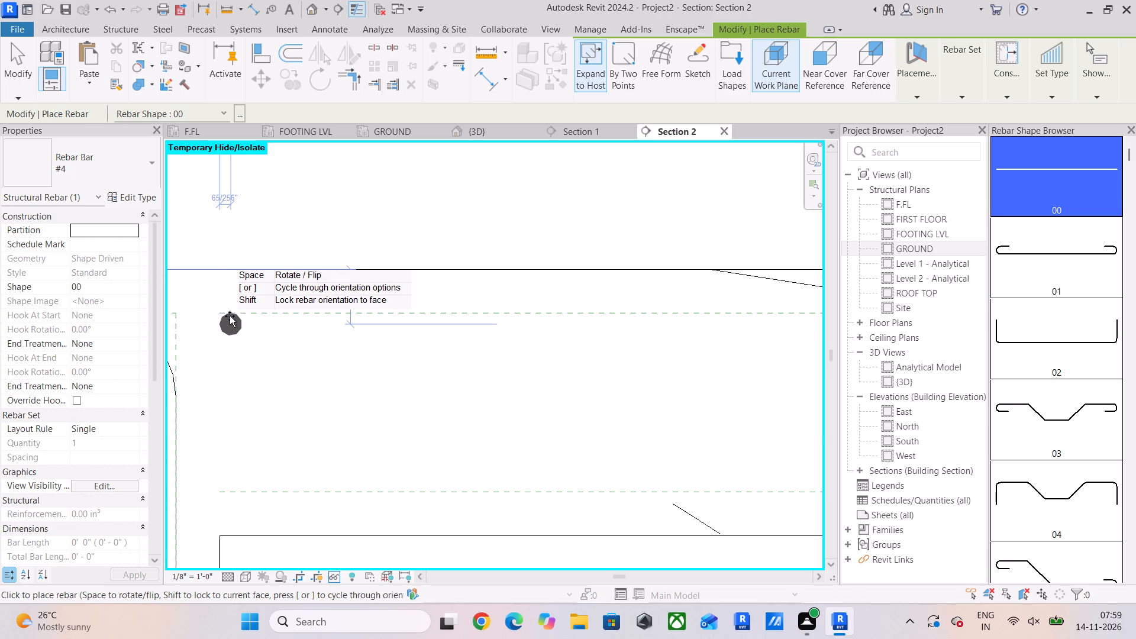
click(230, 316)
scroll(512, 338, down, 6)
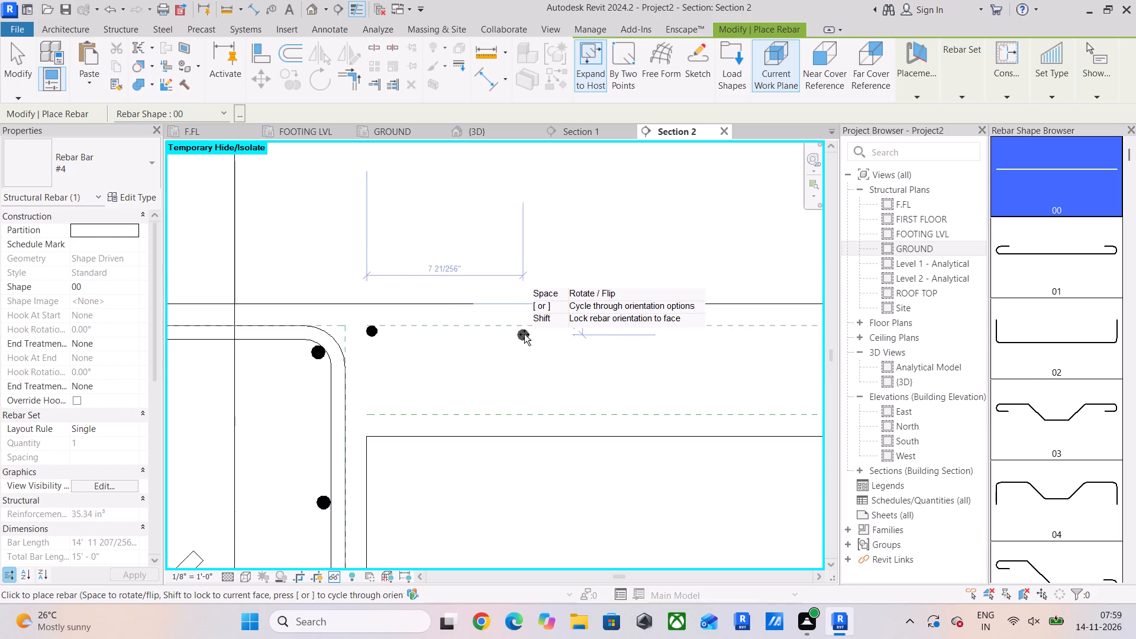
scroll(524, 334, down, 3)
key(Escape)
key(Escape)
Set the new slab bar's layout to Maximum Spacing with a spacing of 150 mm.
scroll(447, 331, up, 9)
click(433, 336)
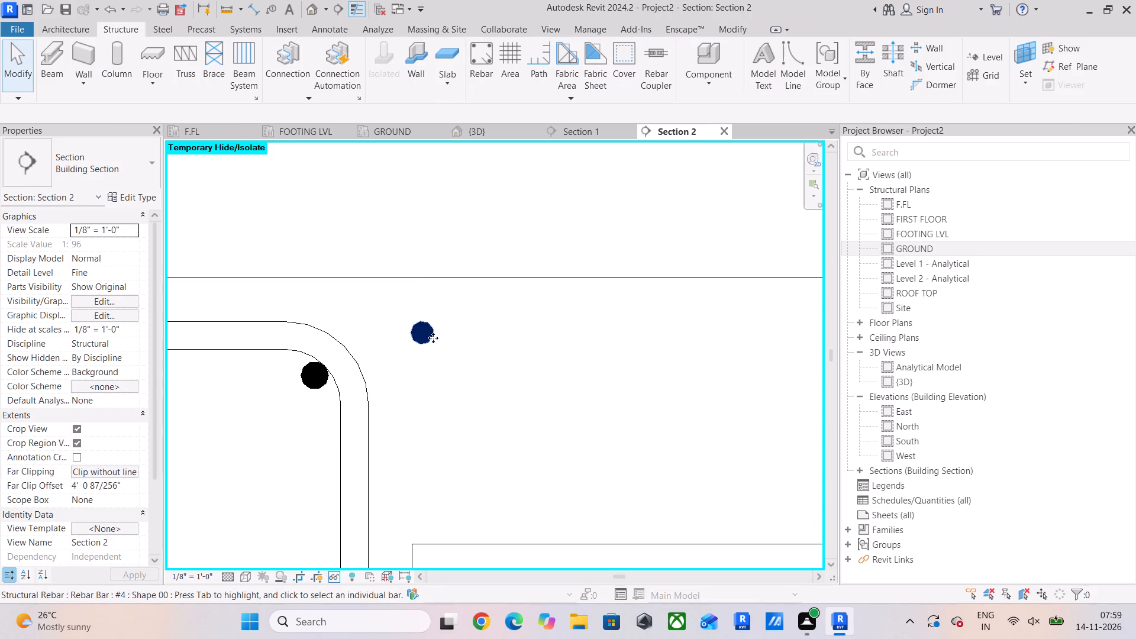
click(732, 46)
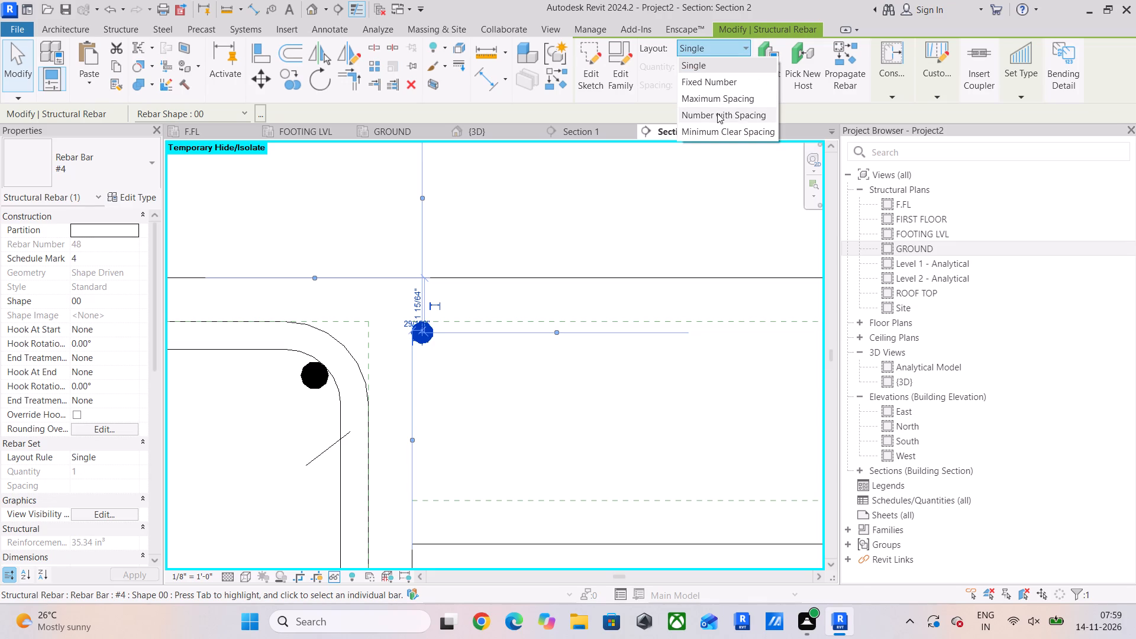
click(737, 101)
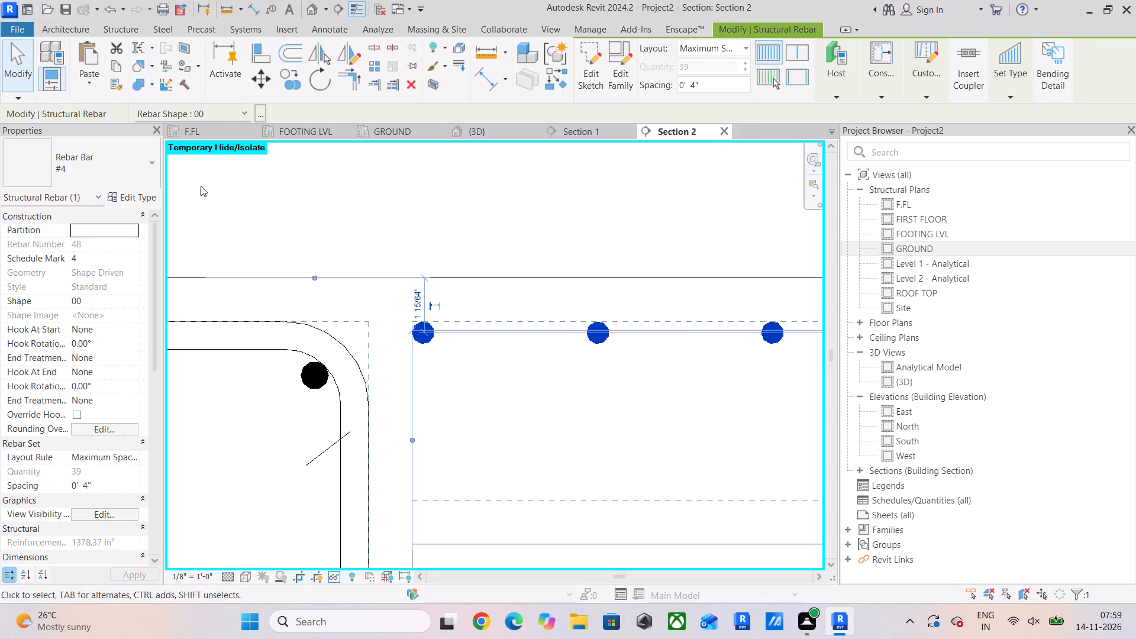
drag(715, 79, 648, 89)
text(150MM)
key(Return)
Examine the distribution of the top bar set across the slab, from the grid 1 beam to the grid 2 beam.
scroll(648, 93, down, 10)
middle_drag(717, 341, 627, 357)
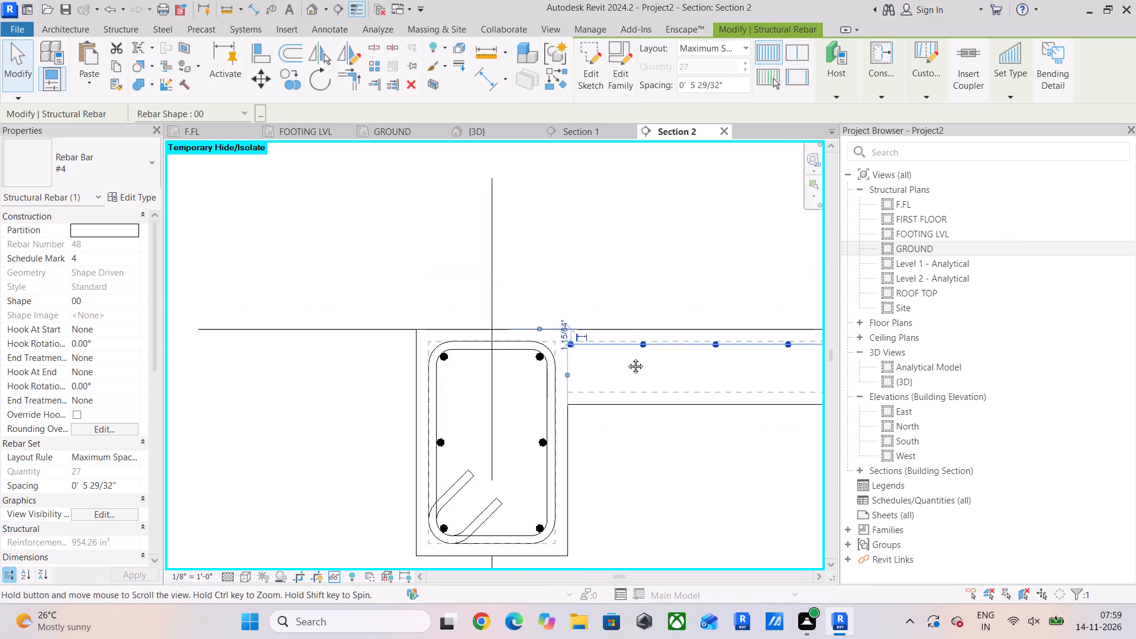
middle_drag(627, 357, 299, 361)
scroll(544, 367, down, 6)
middle_drag(647, 373, 390, 392)
middle_drag(789, 402, 356, 412)
scroll(603, 402, up, 6)
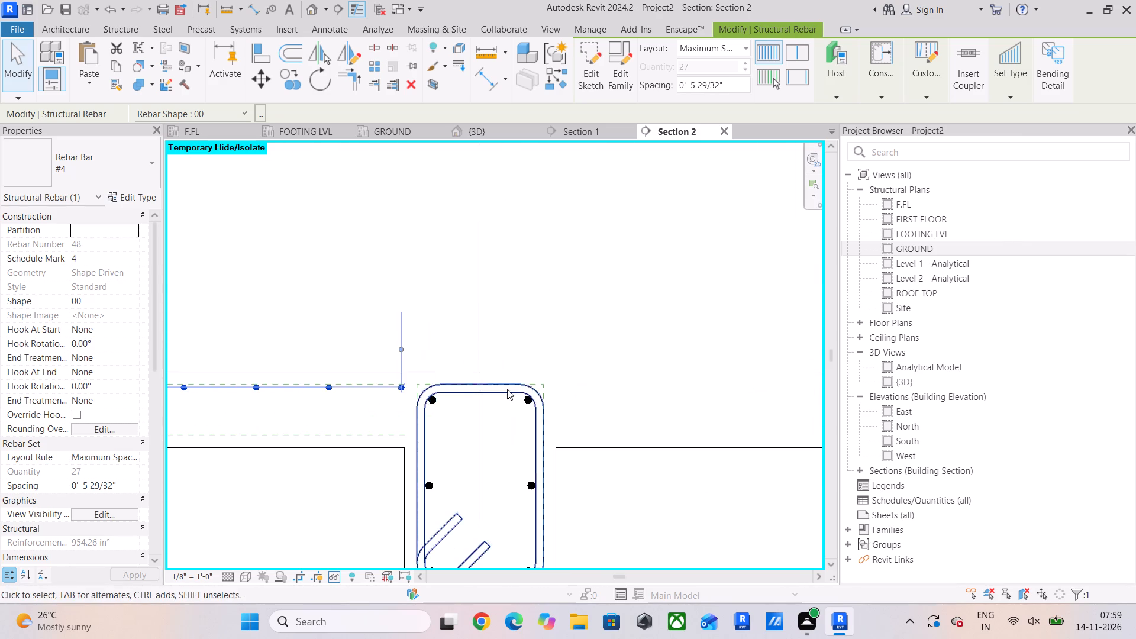
click(375, 299)
scroll(418, 409, up, 6)
middle_drag(418, 409, 548, 382)
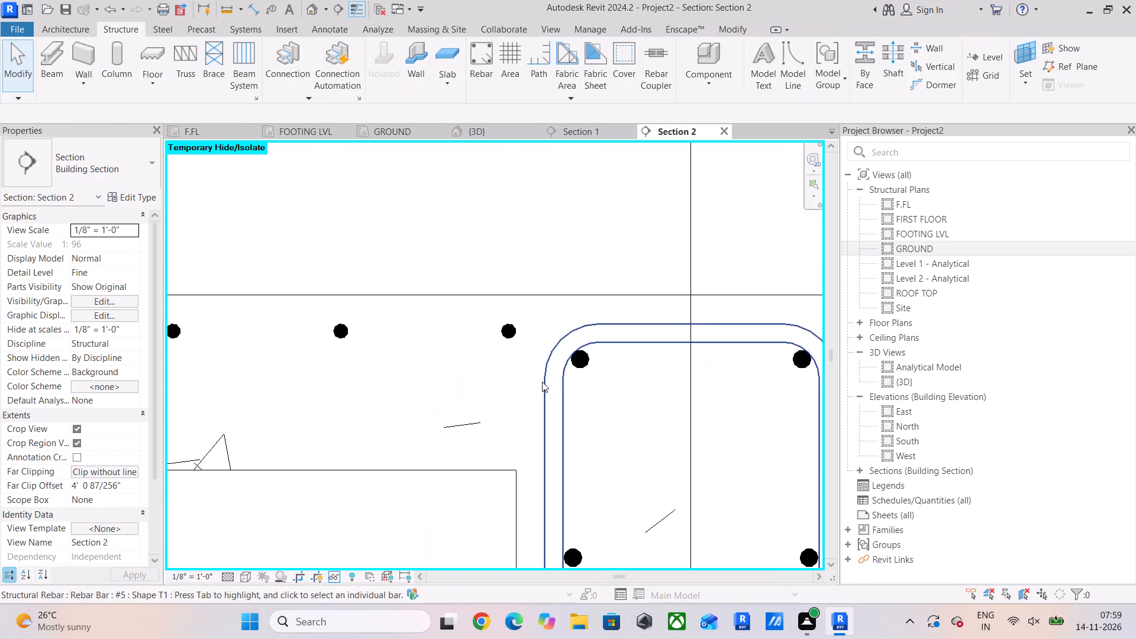
scroll(477, 382, down, 11)
middle_drag(487, 383, 547, 377)
scroll(534, 375, down, 4)
middle_drag(463, 379, 593, 387)
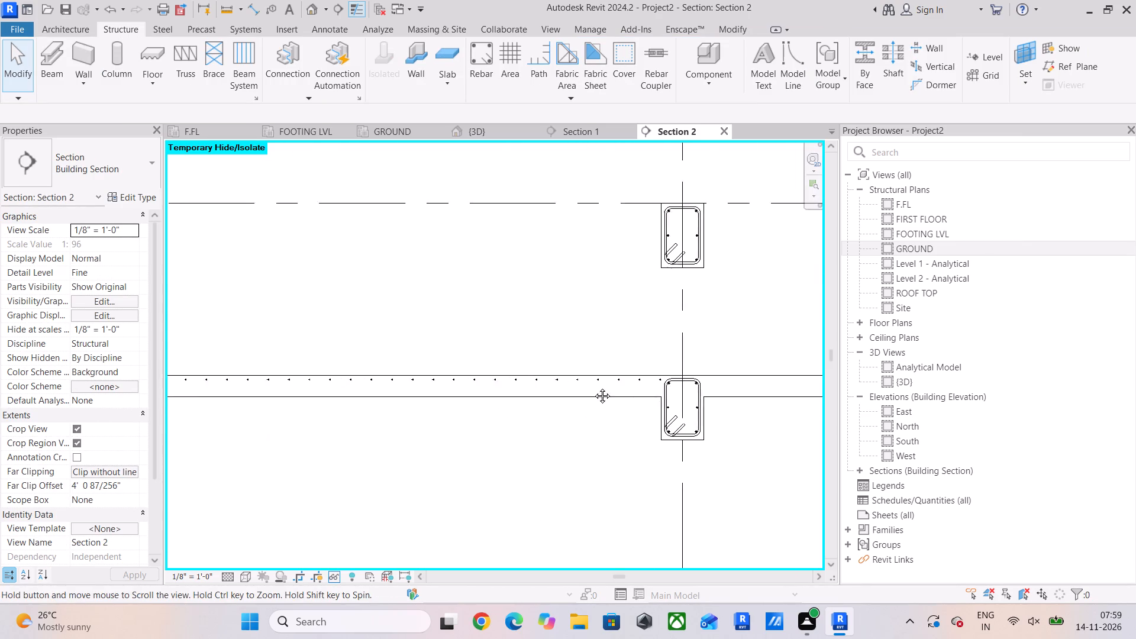
middle_drag(593, 387, 626, 380)
scroll(483, 372, down, 4)
middle_drag(529, 379, 590, 367)
scroll(392, 366, up, 6)
scroll(344, 366, up, 5)
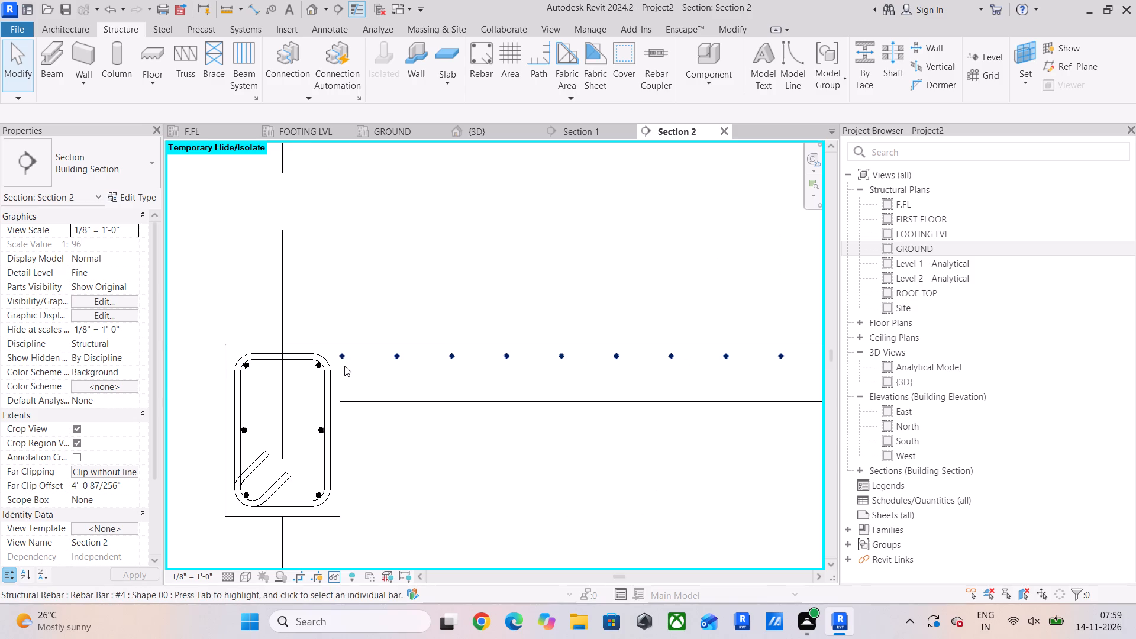
Create a similar #4 straight bar set from the slab's top bars, placed parallel to the section directly beneath them.
middle_drag(383, 375, 311, 374)
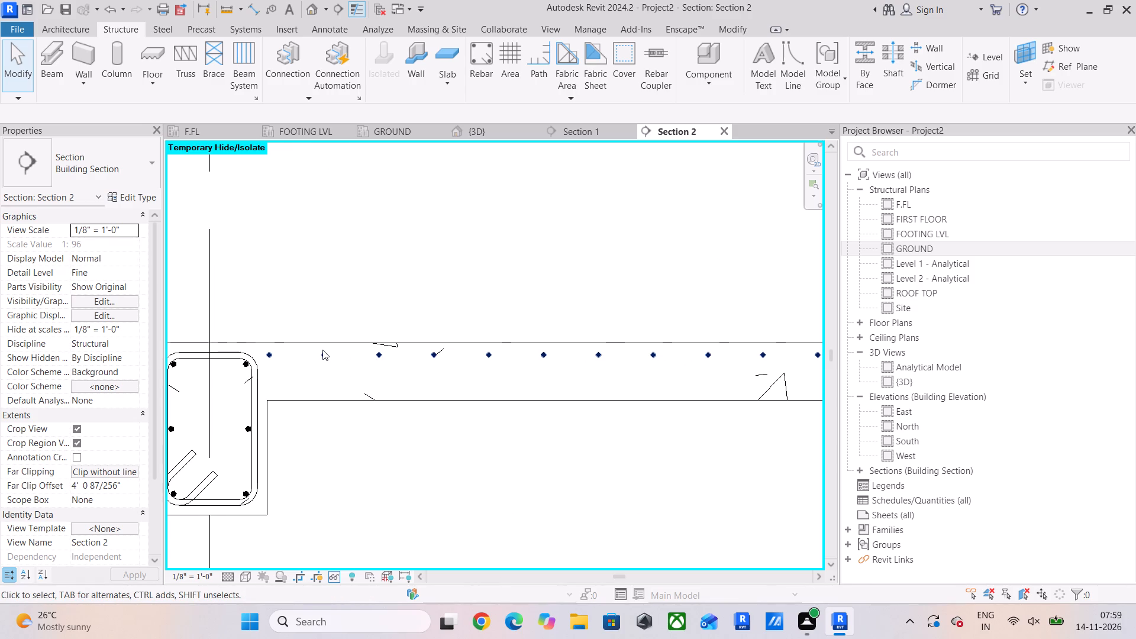
scroll(241, 351, up, 5)
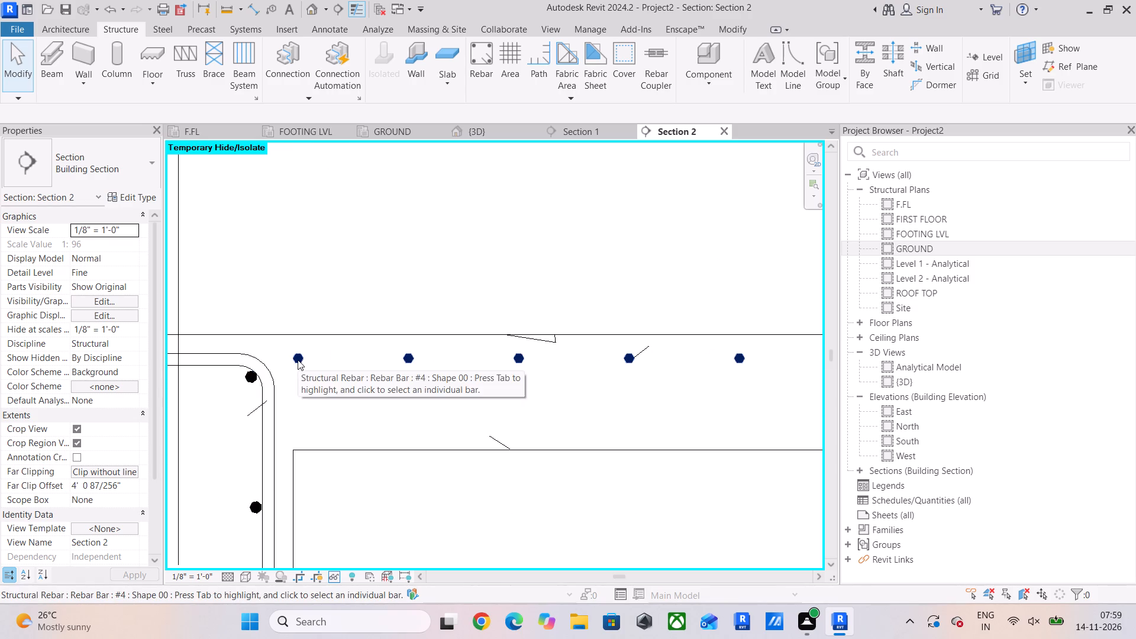
click(298, 360)
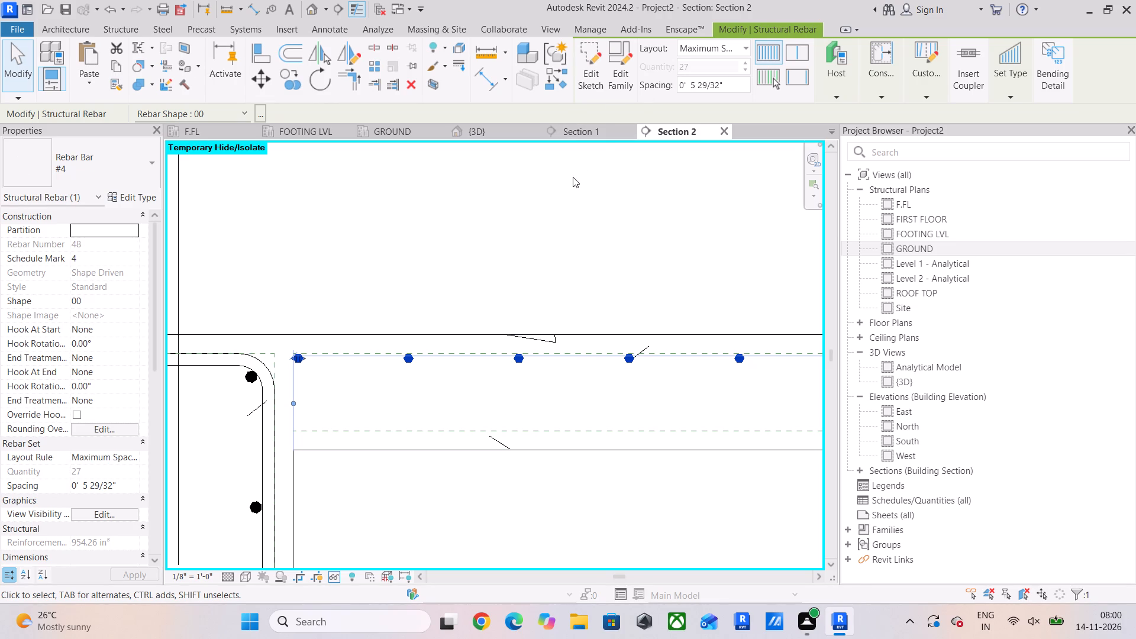
click(557, 74)
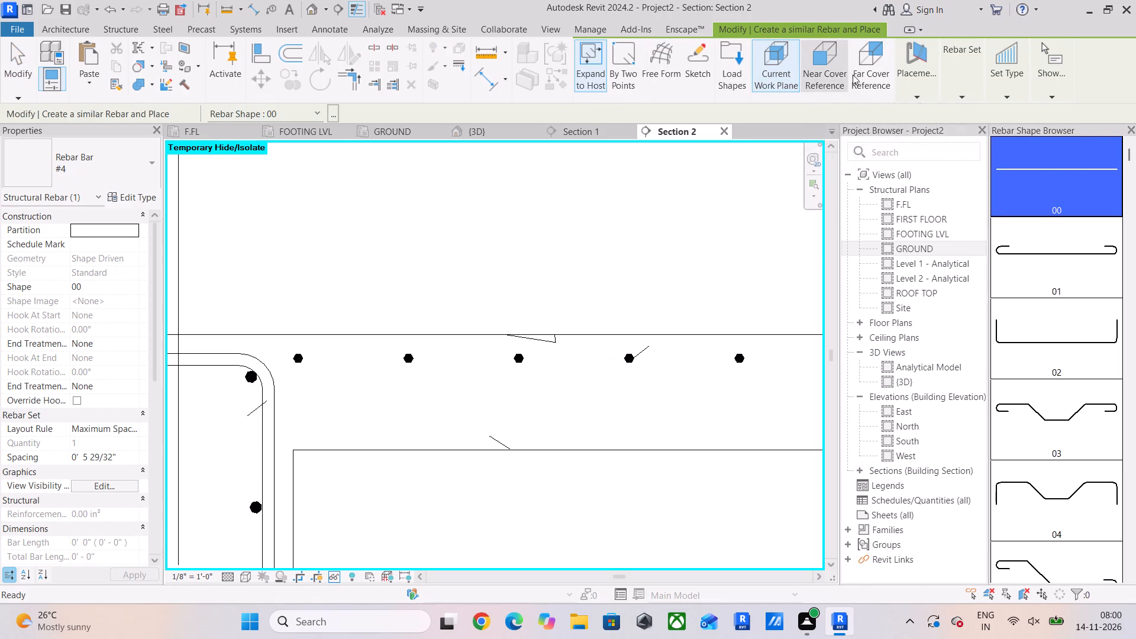
click(913, 85)
click(927, 121)
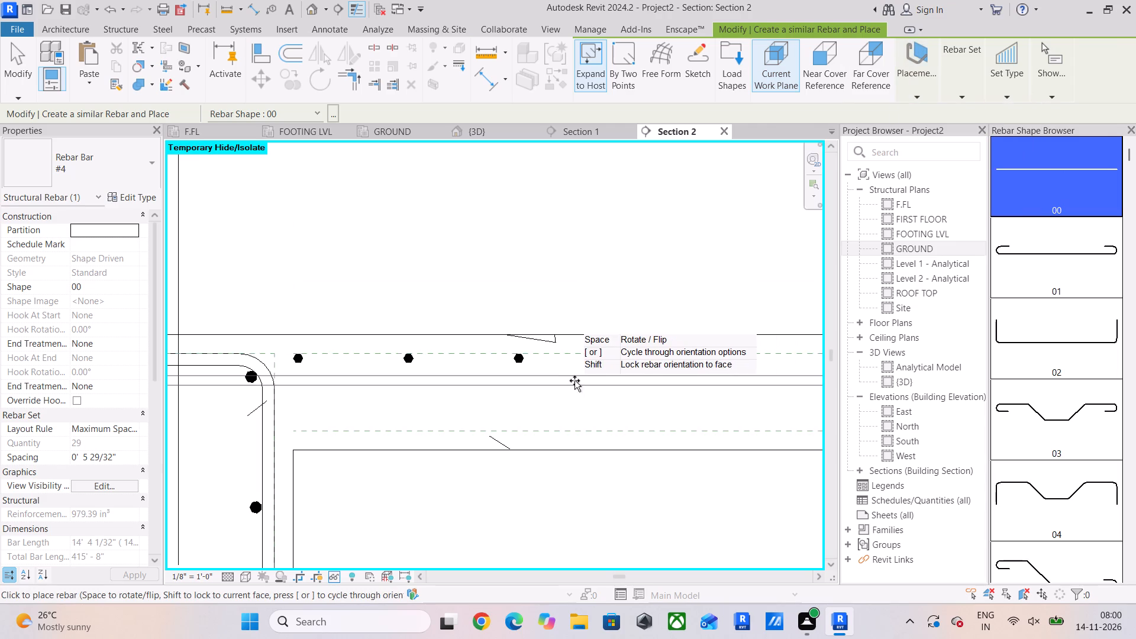
scroll(627, 372, down, 10)
middle_drag(627, 372, 412, 372)
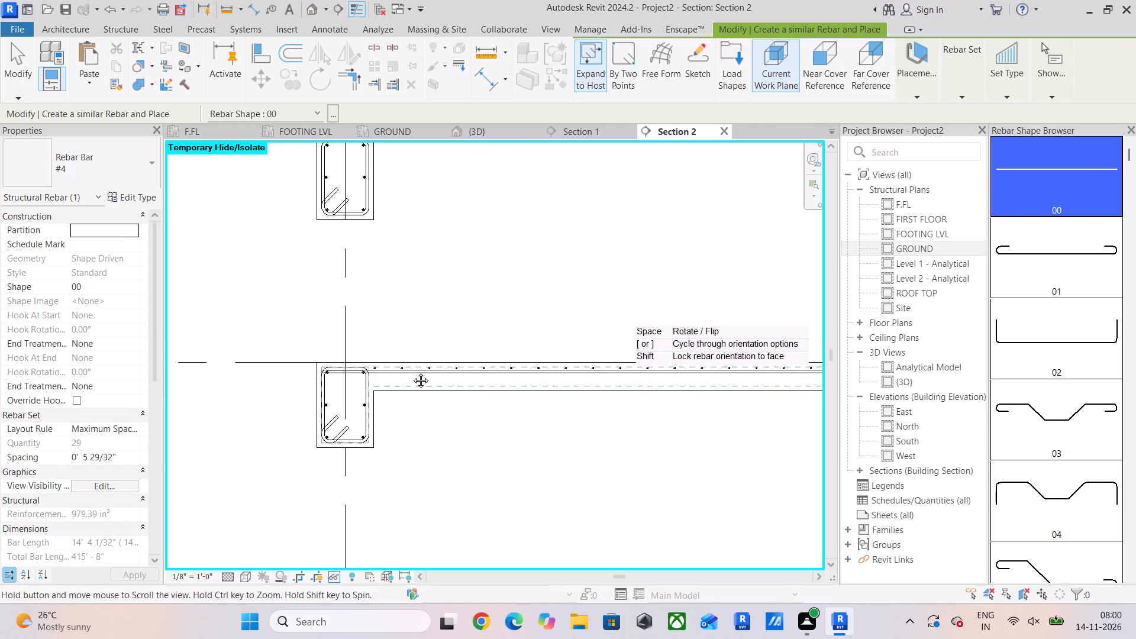
middle_drag(412, 372, 399, 372)
scroll(399, 372, up, 10)
middle_drag(363, 373, 663, 352)
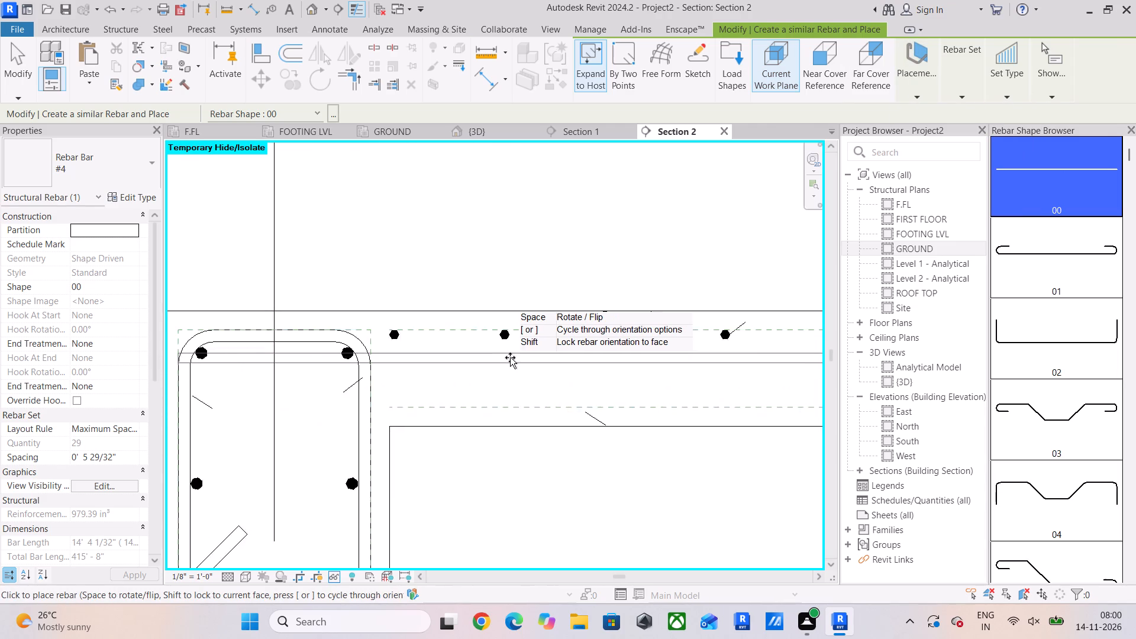
scroll(510, 357, up, 7)
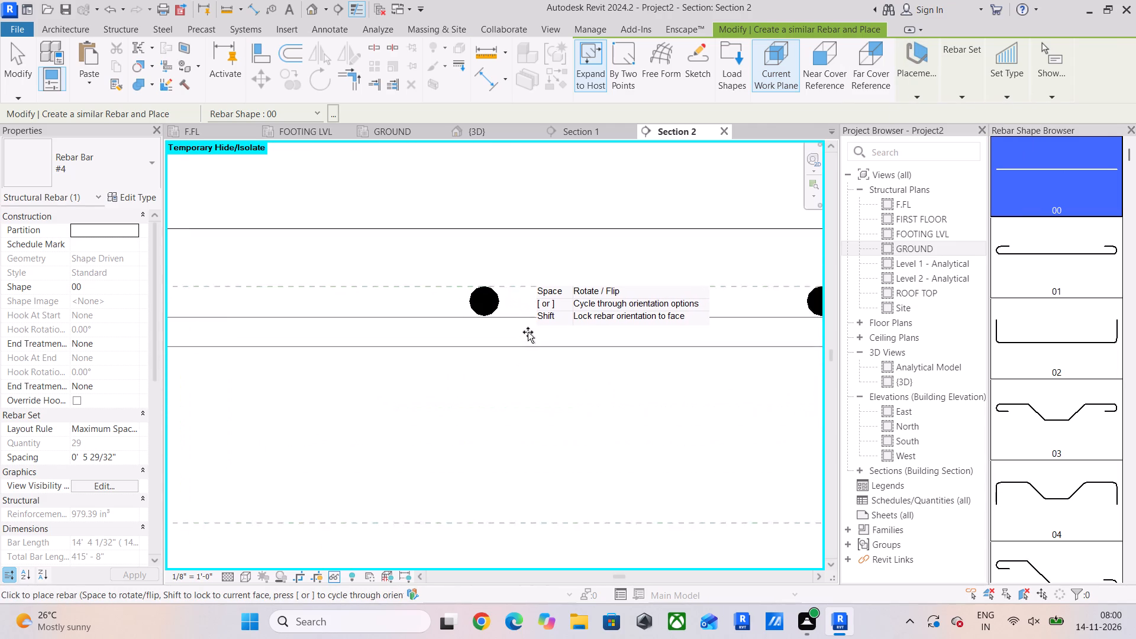
scroll(528, 332, up, 2)
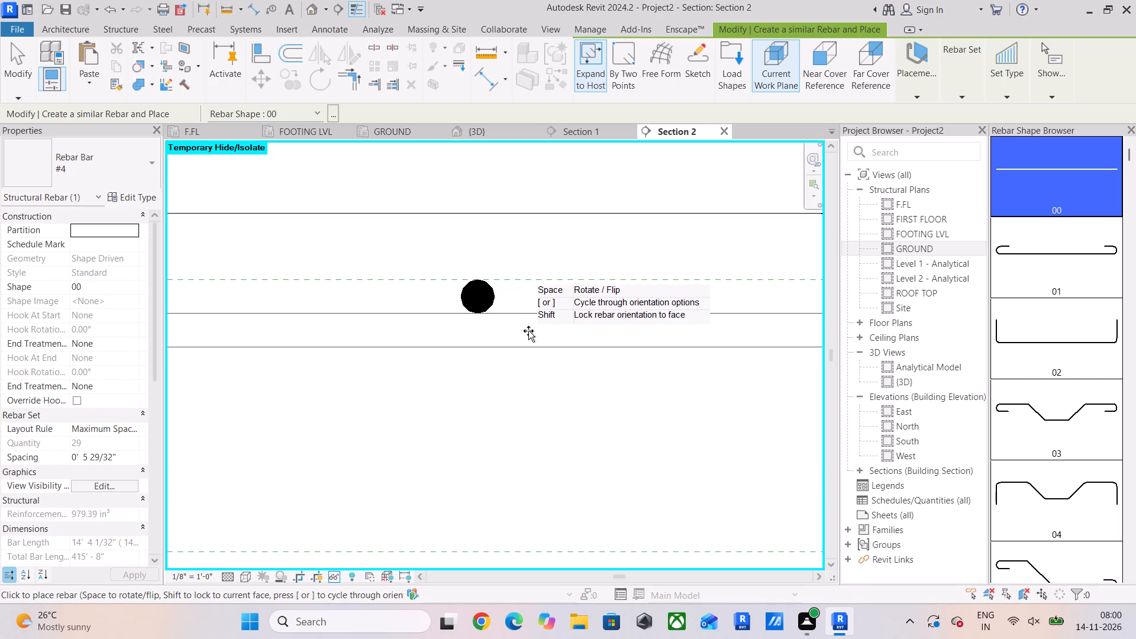
click(528, 331)
scroll(527, 383, down, 6)
key(Escape)
key(Escape)
Edit the new longitudinal bar's sketch and draw a vertical guide line from its midpoint down to the slab's bottom cover.
click(576, 370)
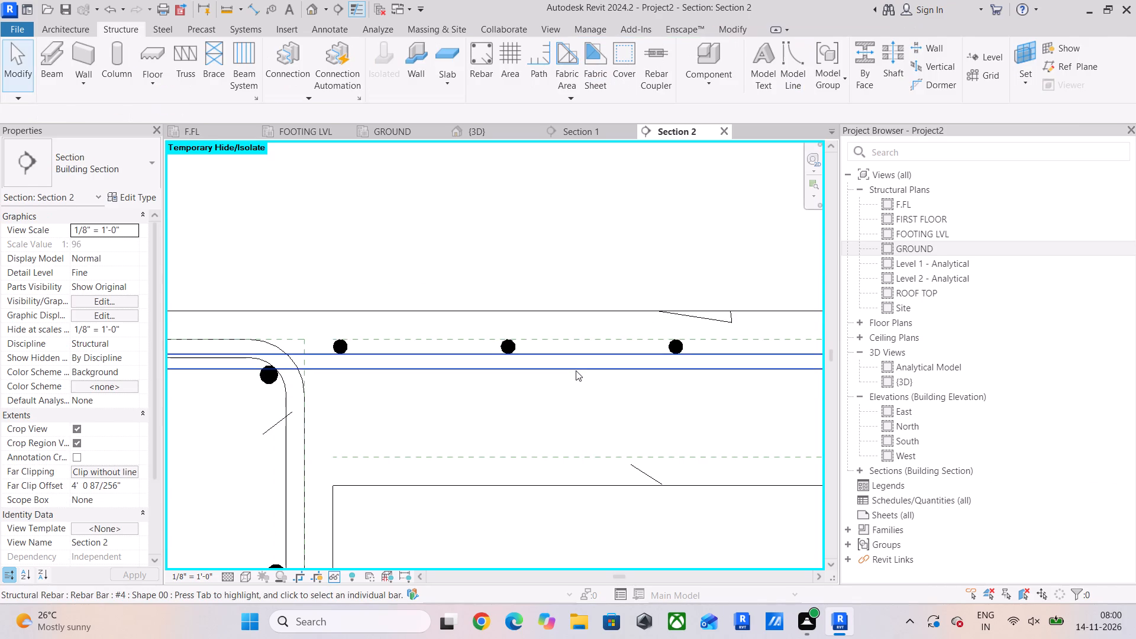
click(621, 78)
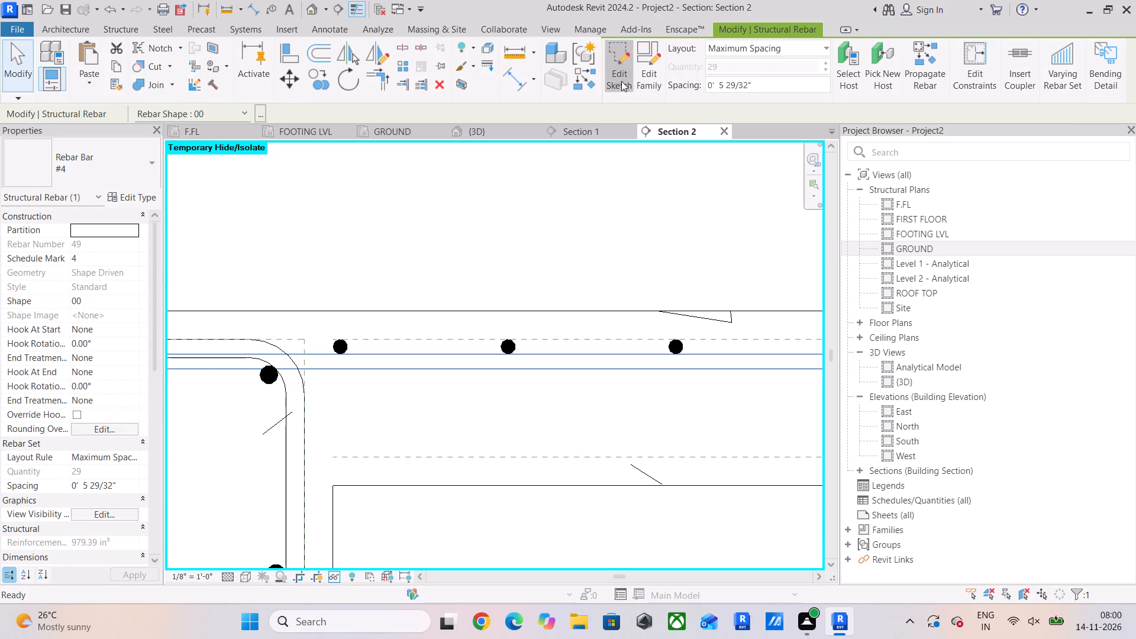
scroll(643, 283, down, 9)
middle_drag(663, 293, 389, 301)
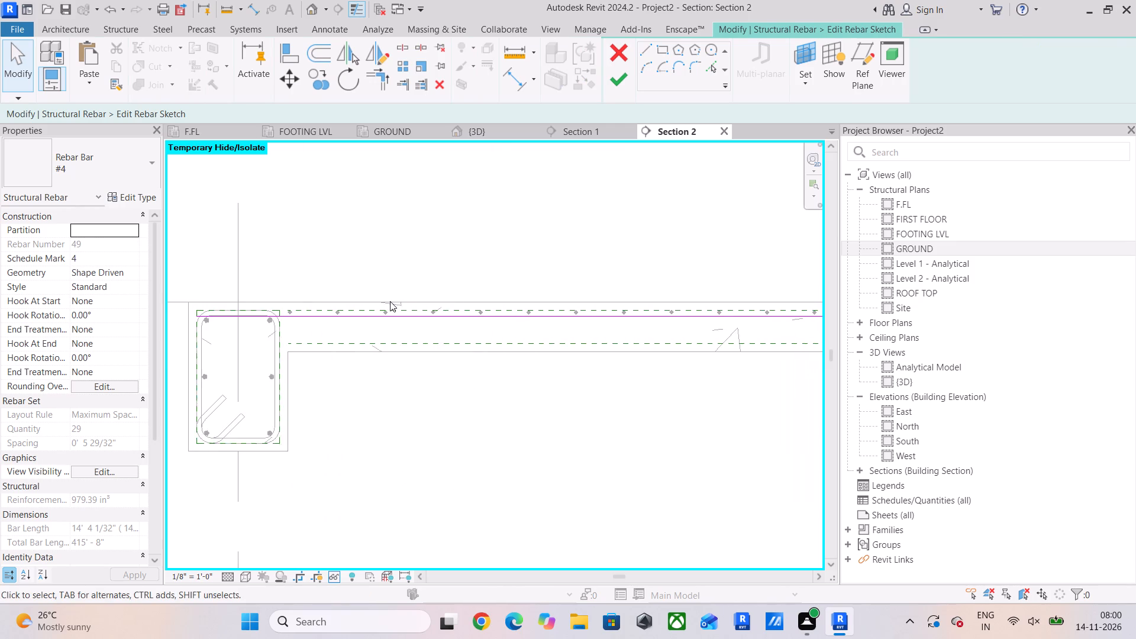
scroll(427, 301, down, 3)
middle_drag(457, 302, 321, 308)
click(651, 50)
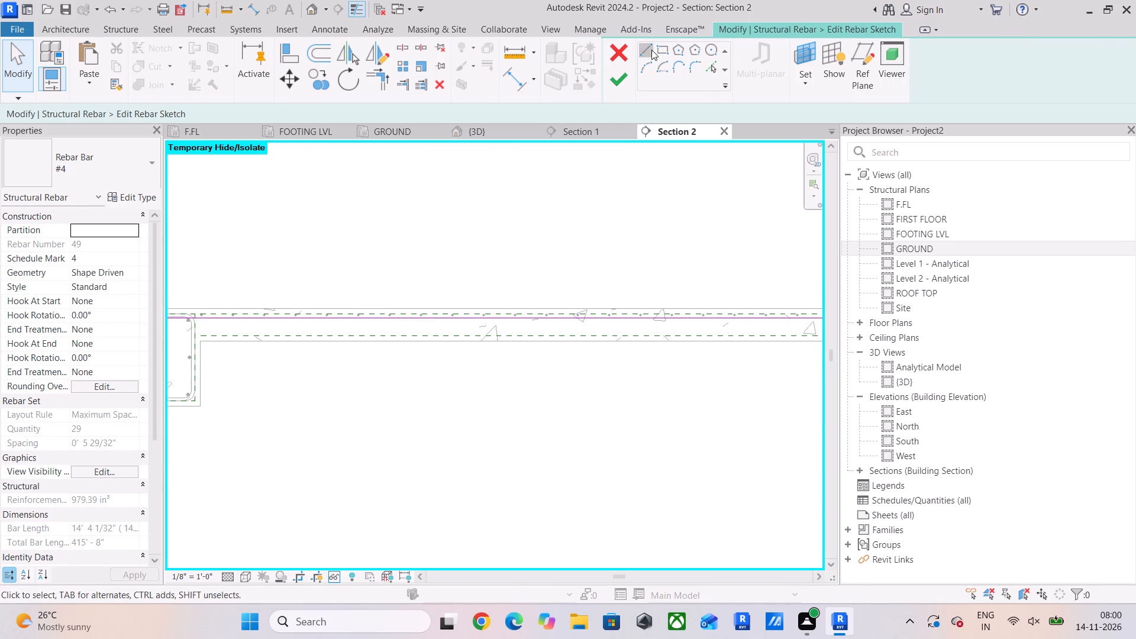
scroll(596, 322, down, 4)
middle_drag(598, 321, 477, 320)
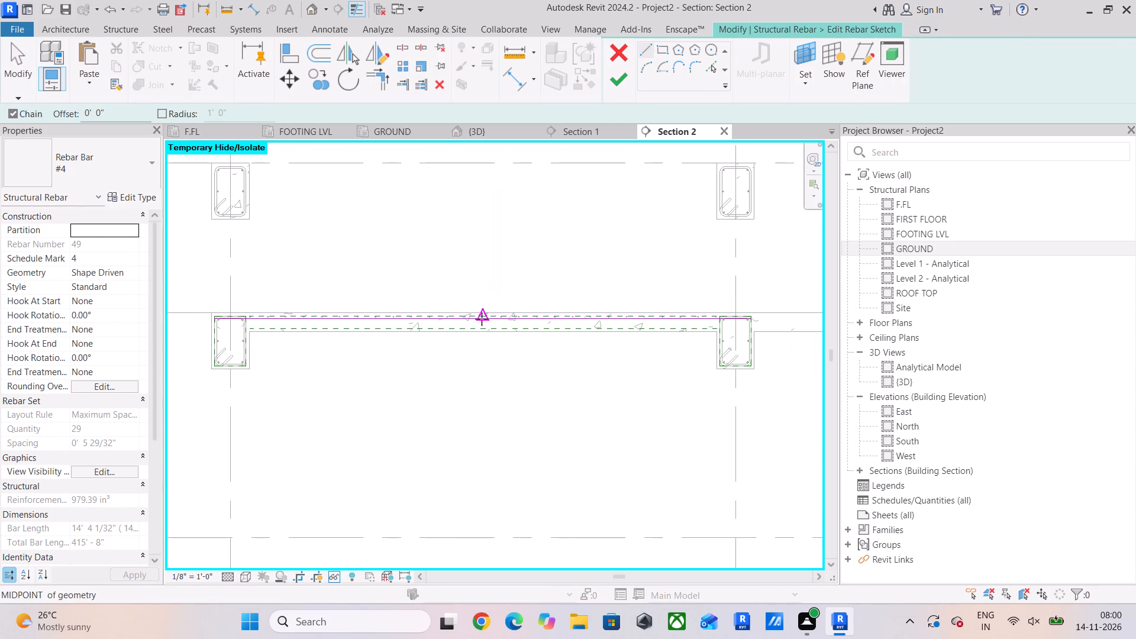
scroll(482, 319, up, 10)
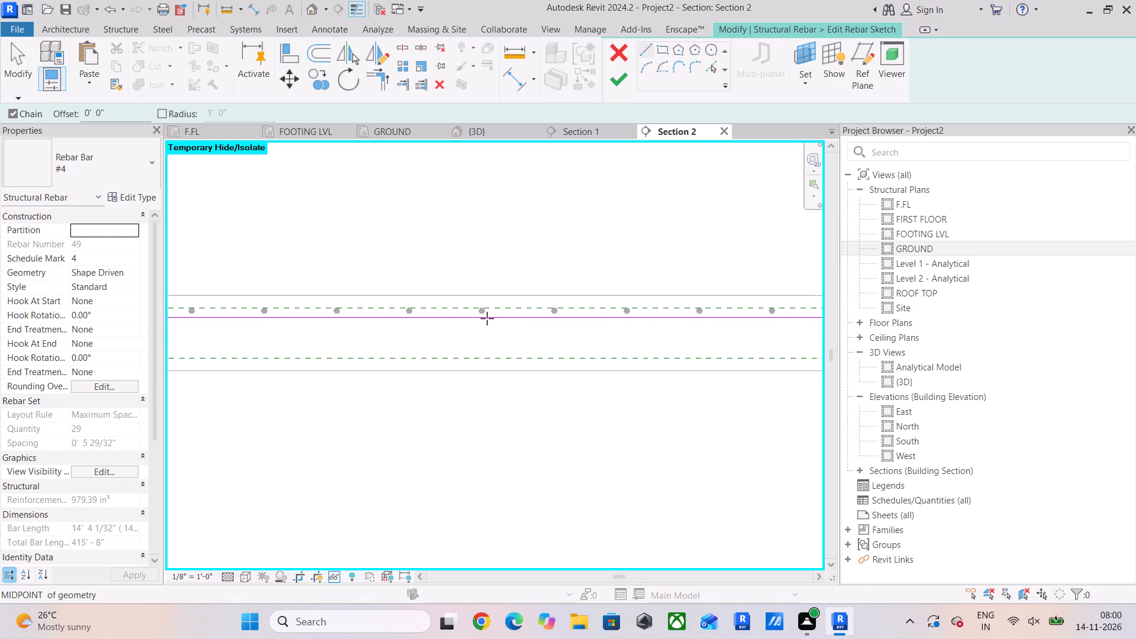
click(480, 318)
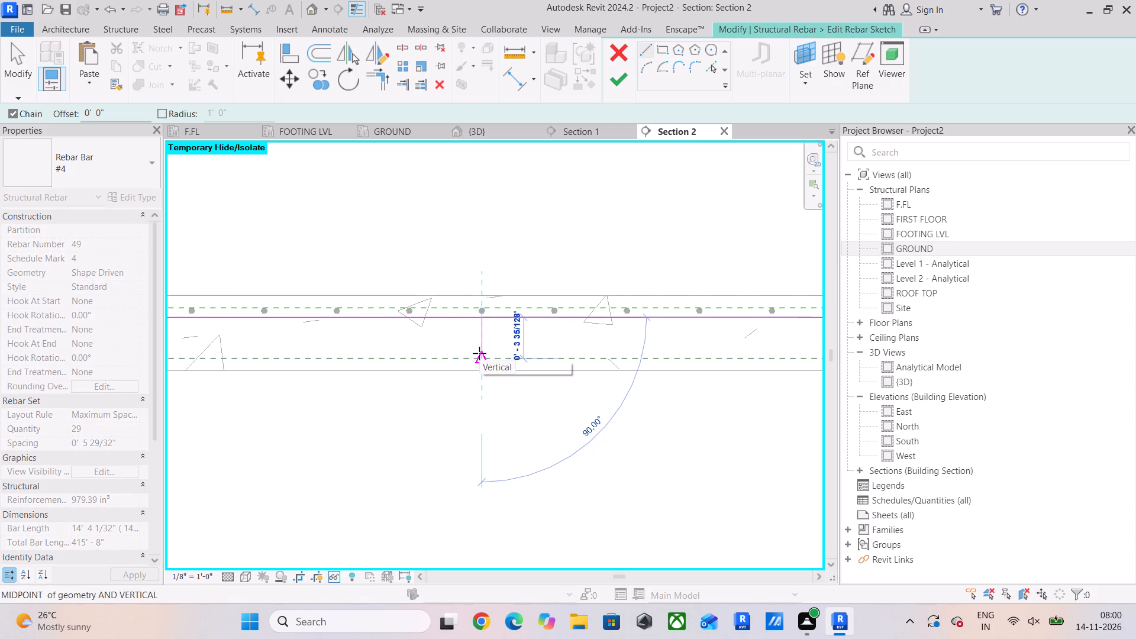
click(479, 353)
Sketch horizontal lines along the bottom cover, about 2'-0" long on each side of the midpoint guide line.
scroll(626, 356, down, 9)
middle_drag(641, 357, 558, 360)
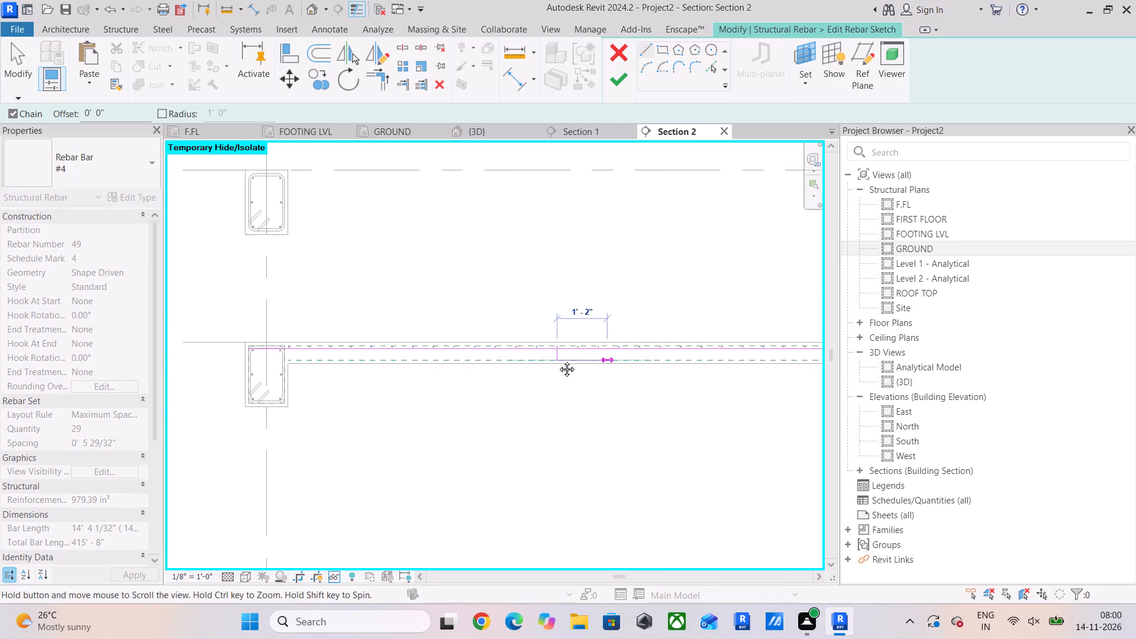
middle_drag(558, 360, 514, 357)
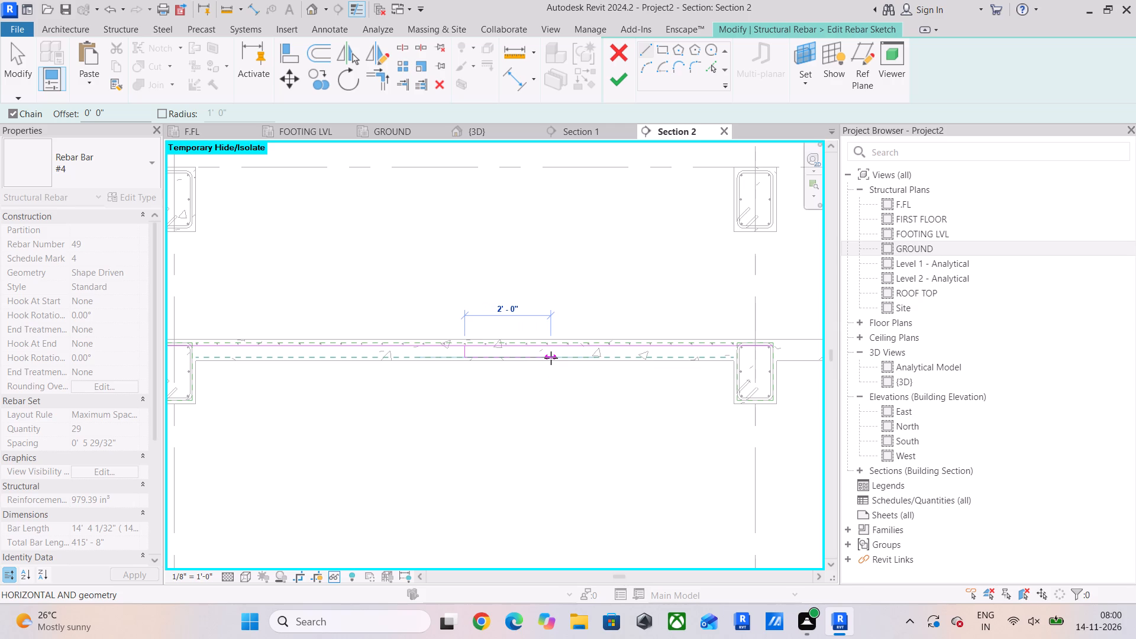
click(551, 358)
key(Escape)
scroll(470, 357, up, 5)
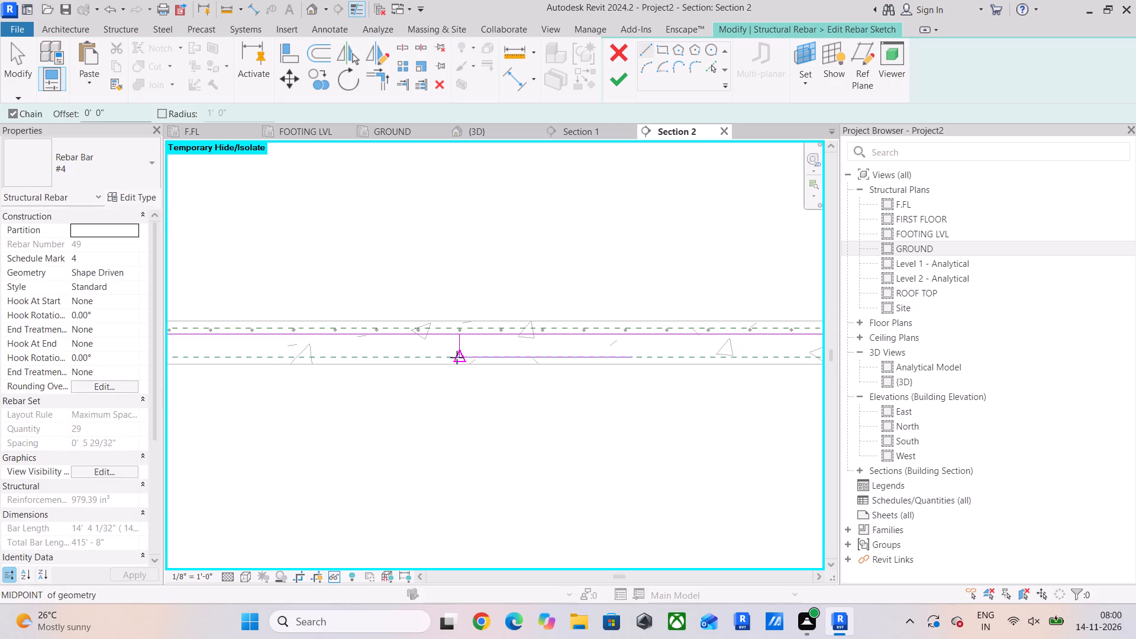
click(457, 357)
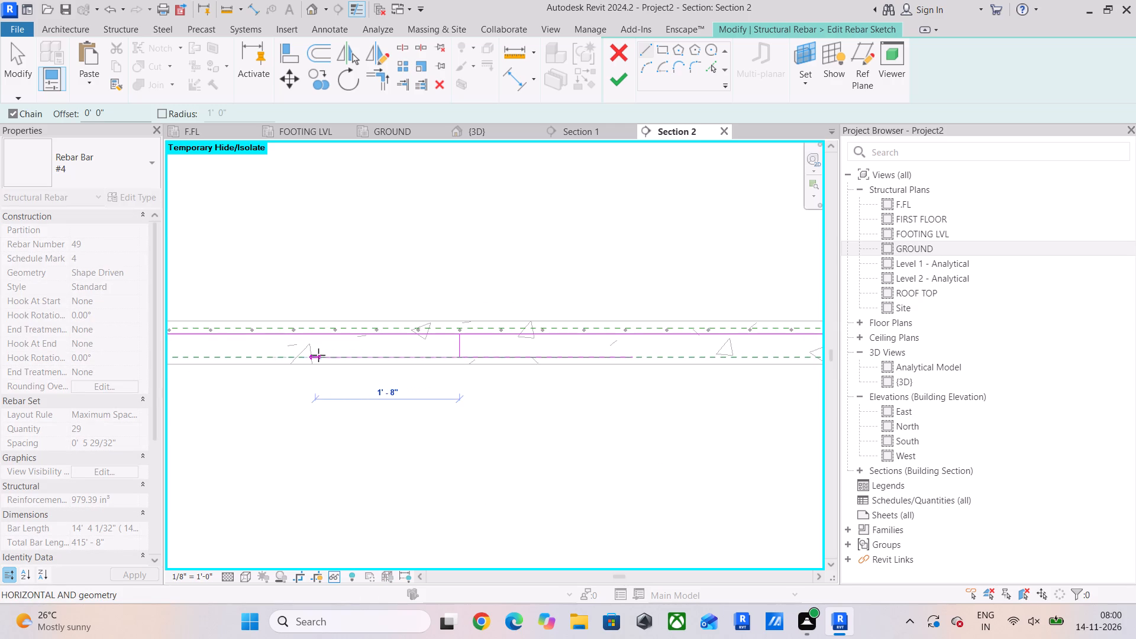
click(288, 350)
Draw a vertical guide from the bottom line's grid 1 end up to the bar, and a 1'-0" guide along the bar towards grid 1.
middle_drag(295, 347, 421, 347)
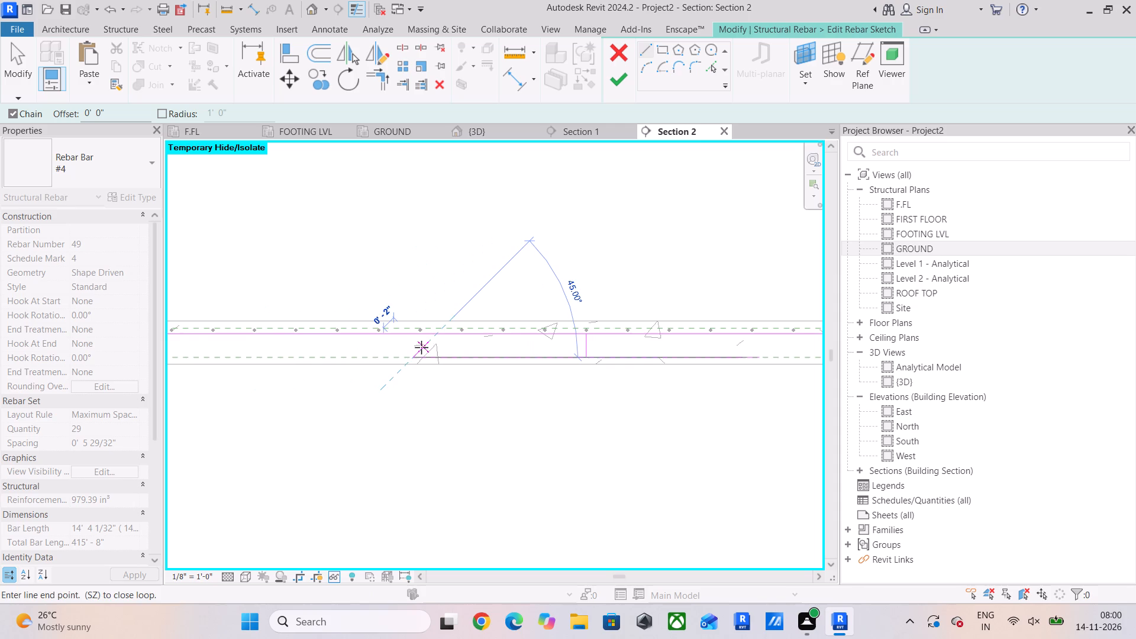
scroll(415, 337, up, 4)
click(414, 331)
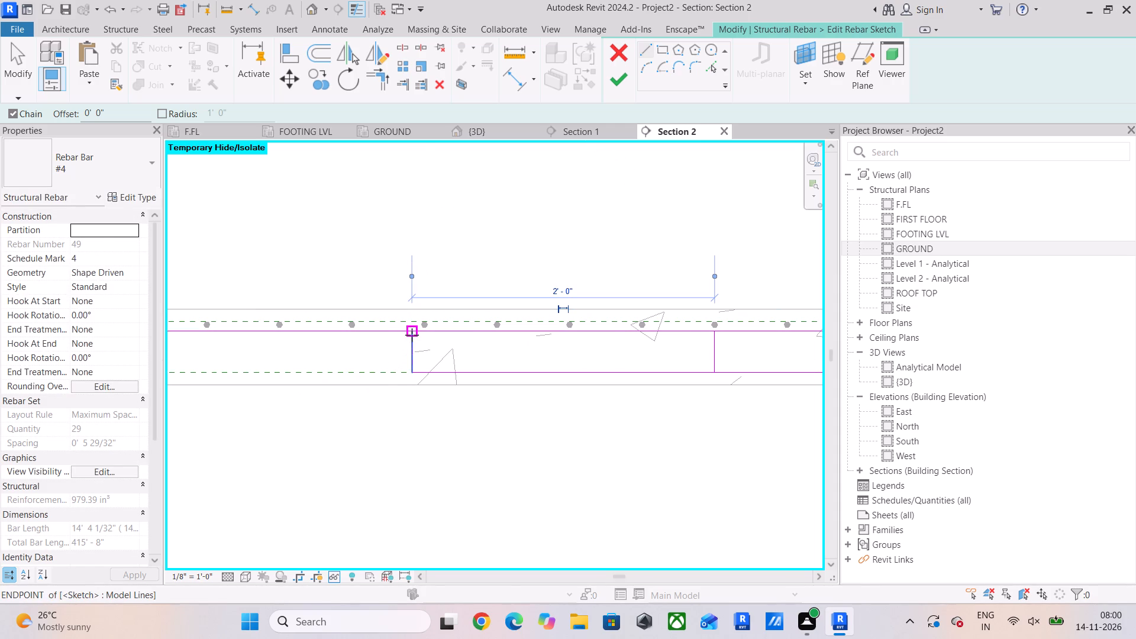
click(412, 335)
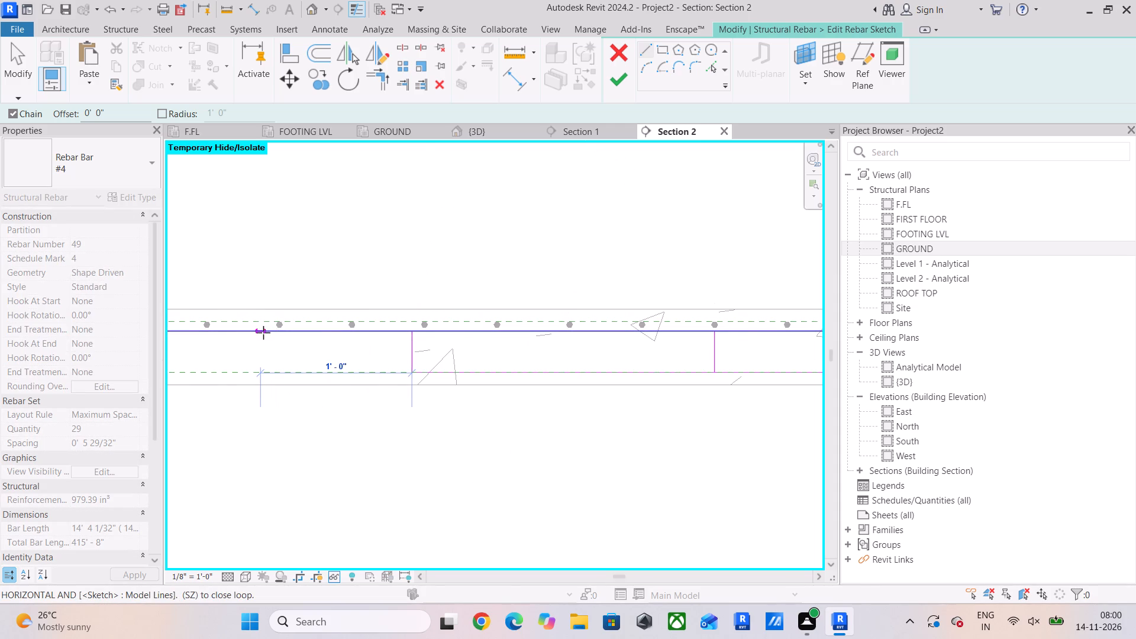
click(262, 333)
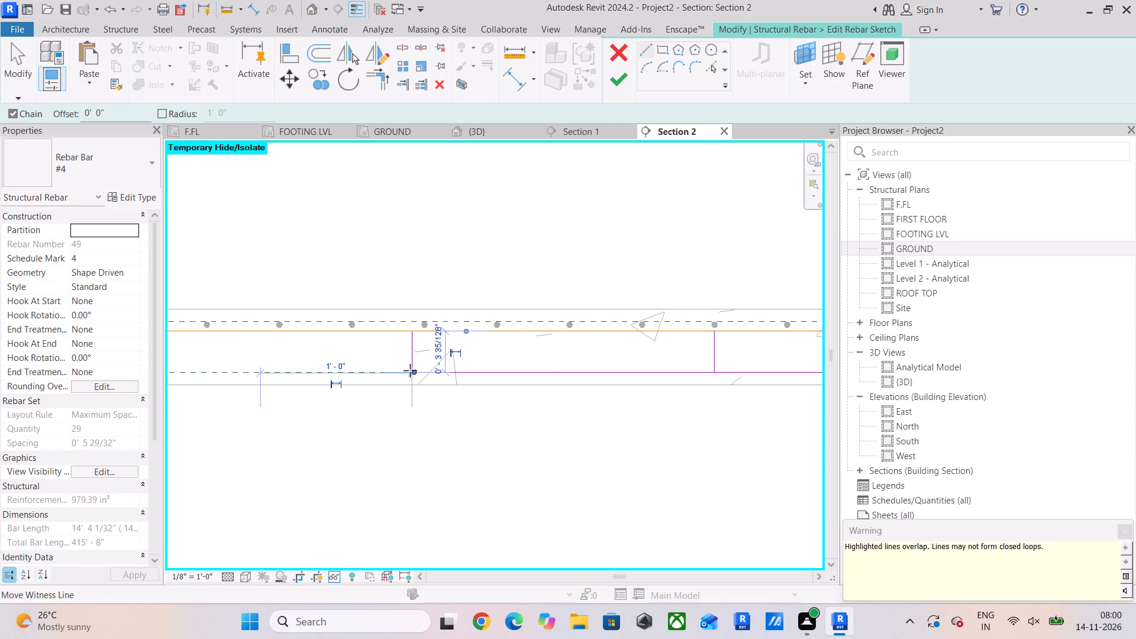
scroll(416, 356, up, 3)
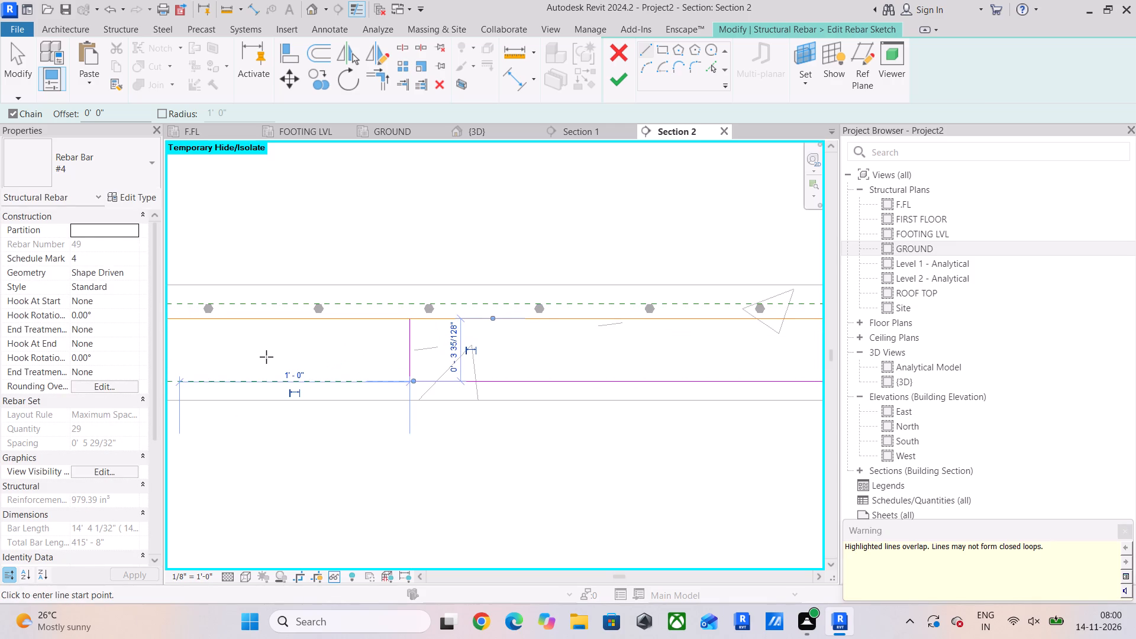
key(Escape)
Sketch a sloped line from the bottom line's grid 1 end up to the outer end of the 1'-0" guide.
drag(412, 380, 404, 380)
scroll(288, 353, up, 1)
middle_drag(288, 353, 417, 373)
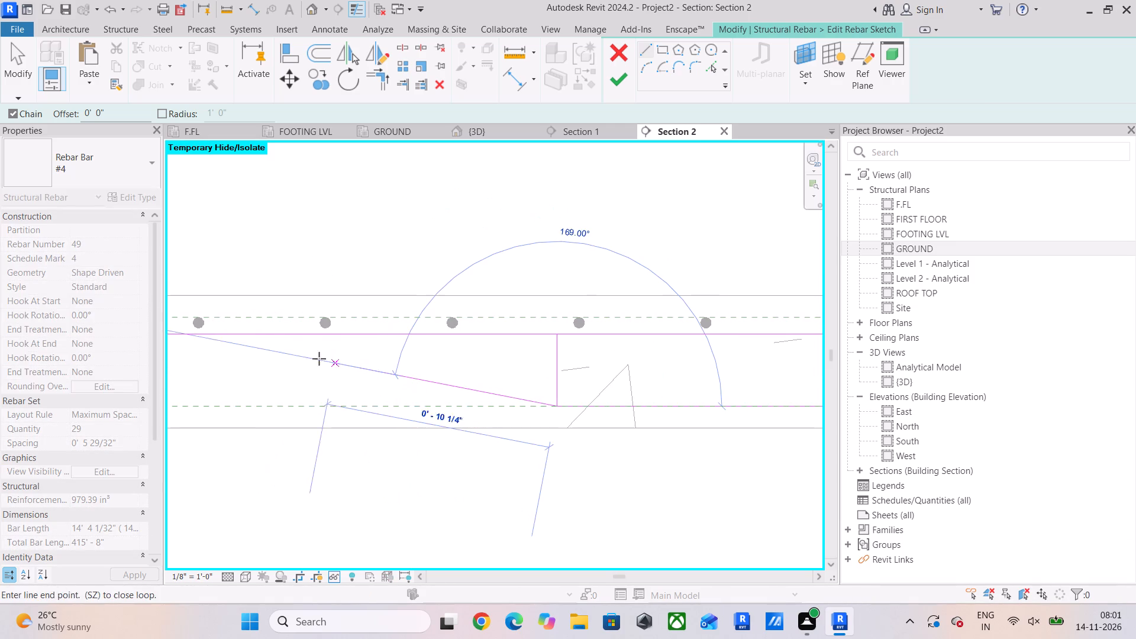
click(299, 334)
key(Escape)
key(Escape)
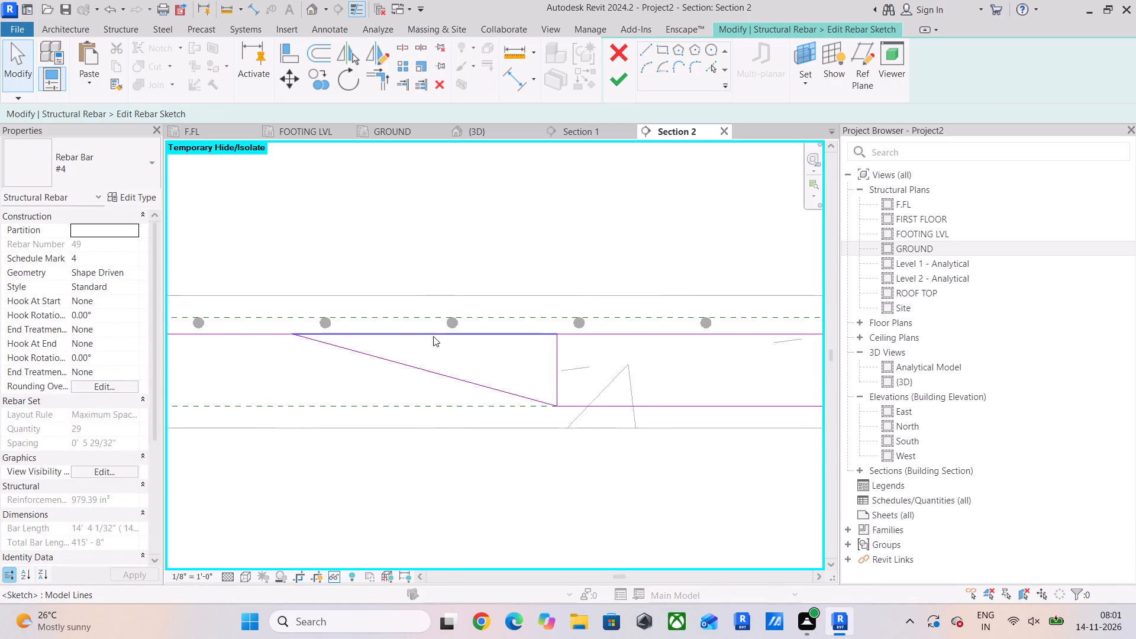
Delete the 1'-0" horizontal guide and the vertical guide beside the sloped line.
click(433, 336)
key(Delete)
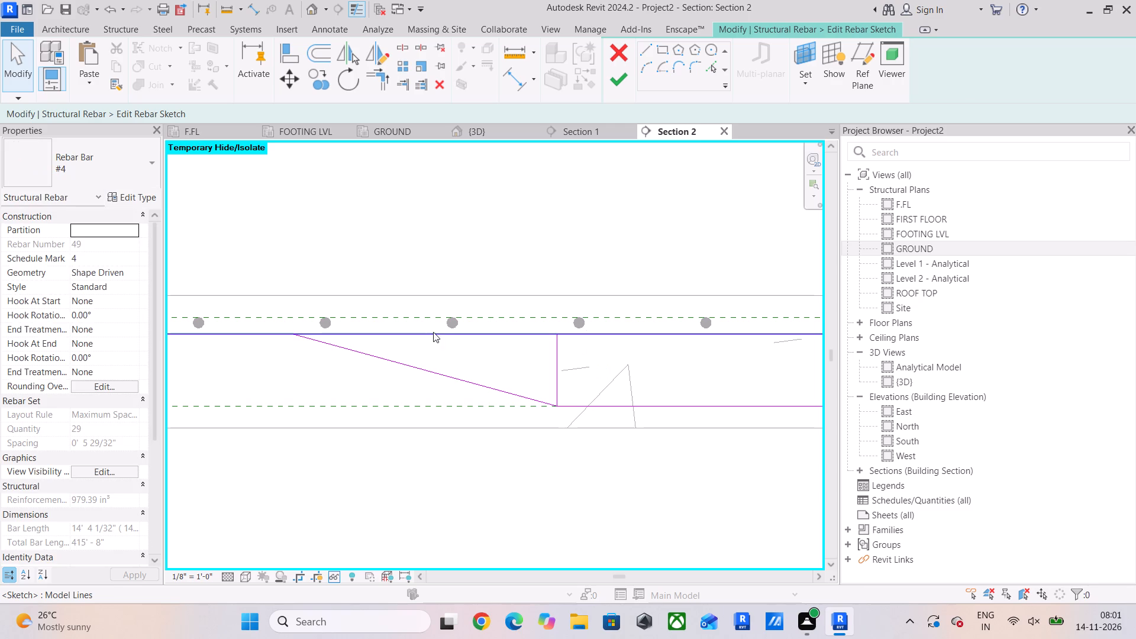
click(561, 368)
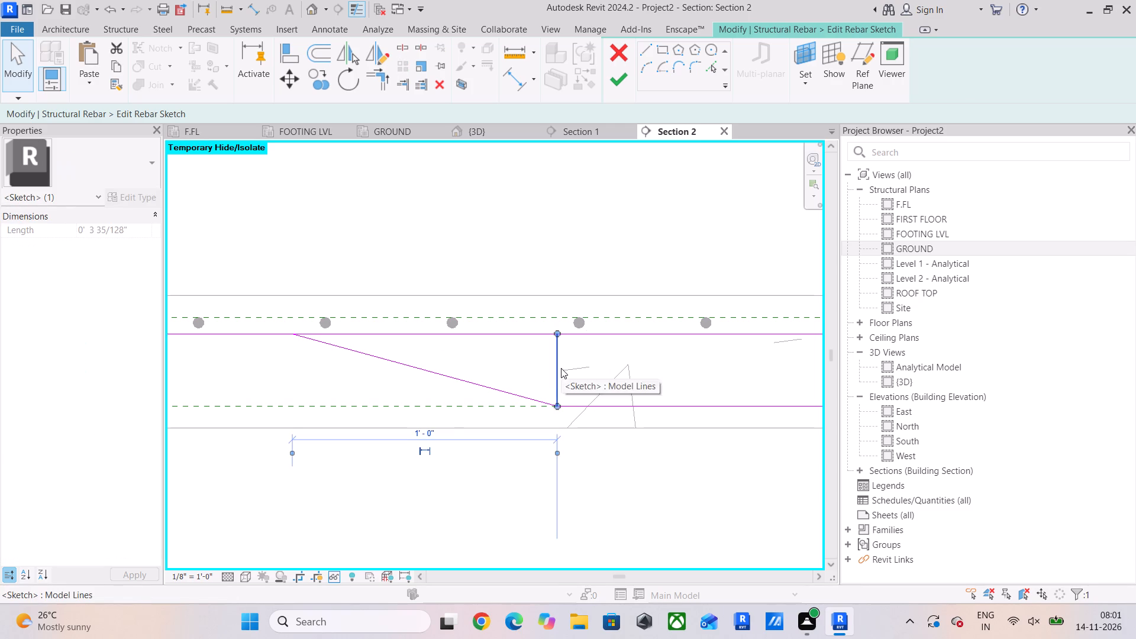
key(Delete)
Split the top bar line between the sloped line and the vertical midpoint guide.
scroll(561, 368, down, 5)
middle_drag(618, 356, 433, 370)
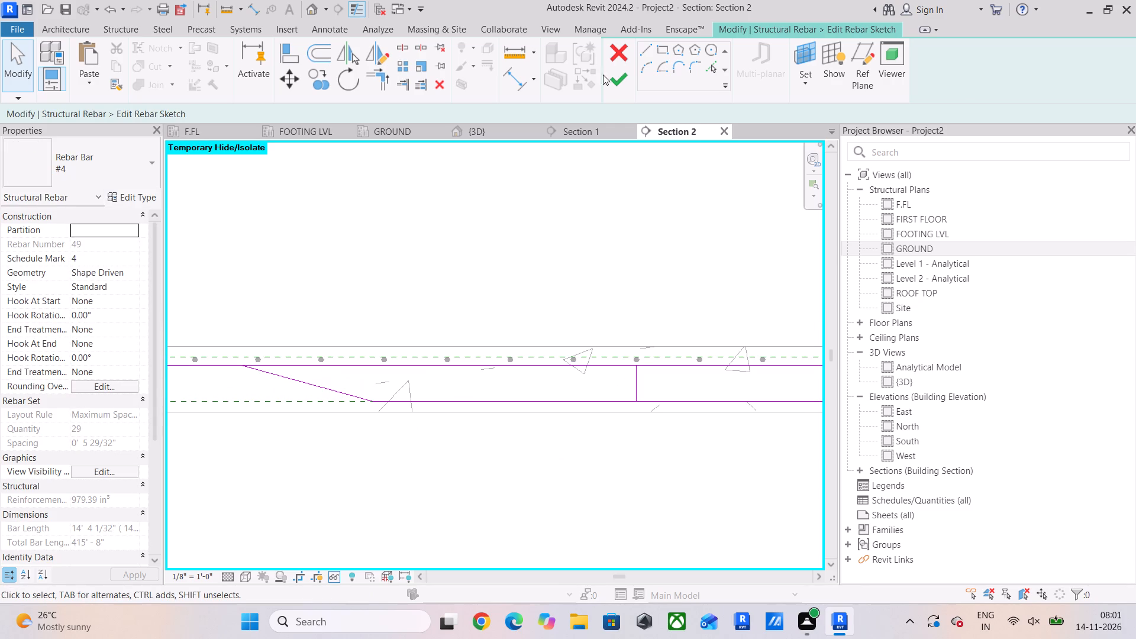
click(402, 47)
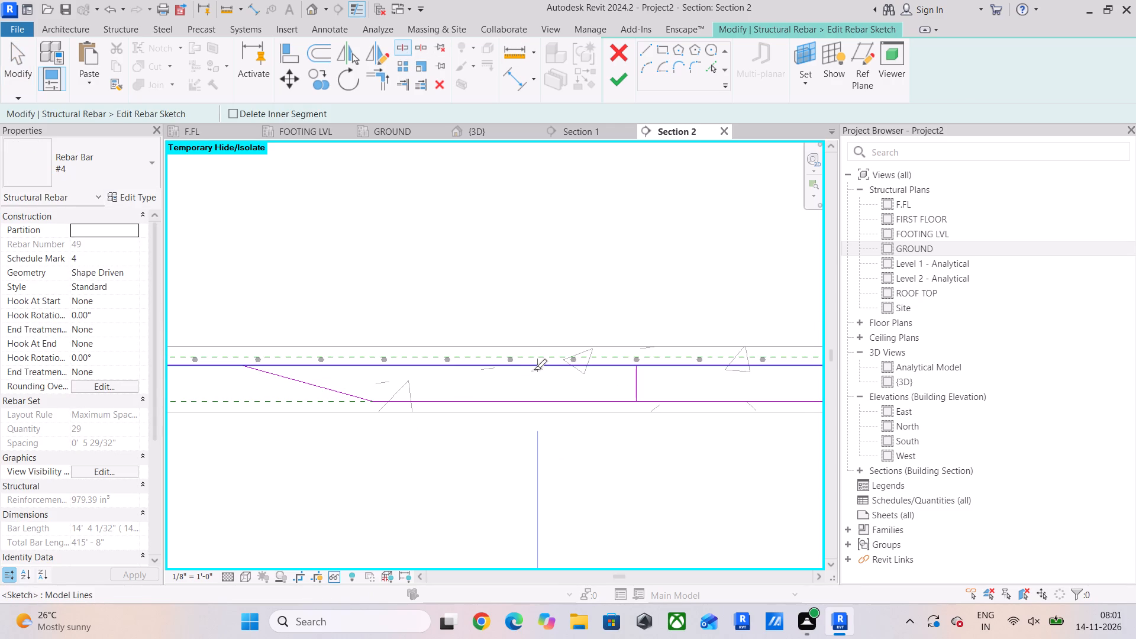
click(534, 370)
key(Escape)
key(Escape)
Mirror the sloped line about the vertical midpoint guide to form the matching crank at the bottom line's other end.
click(641, 382)
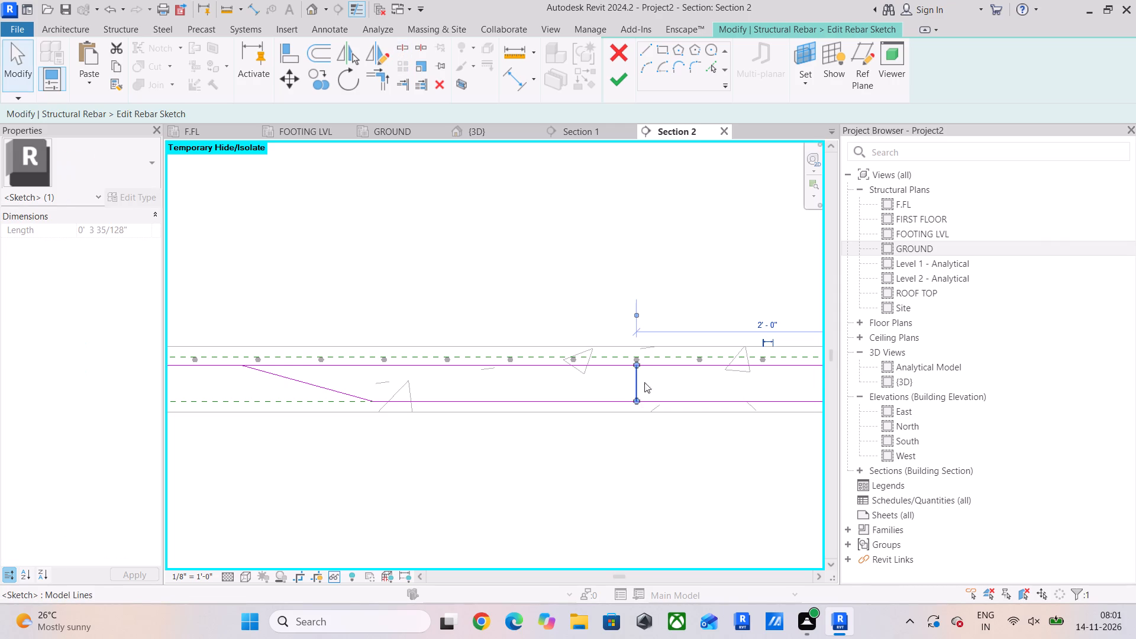
middle_drag(679, 391, 533, 399)
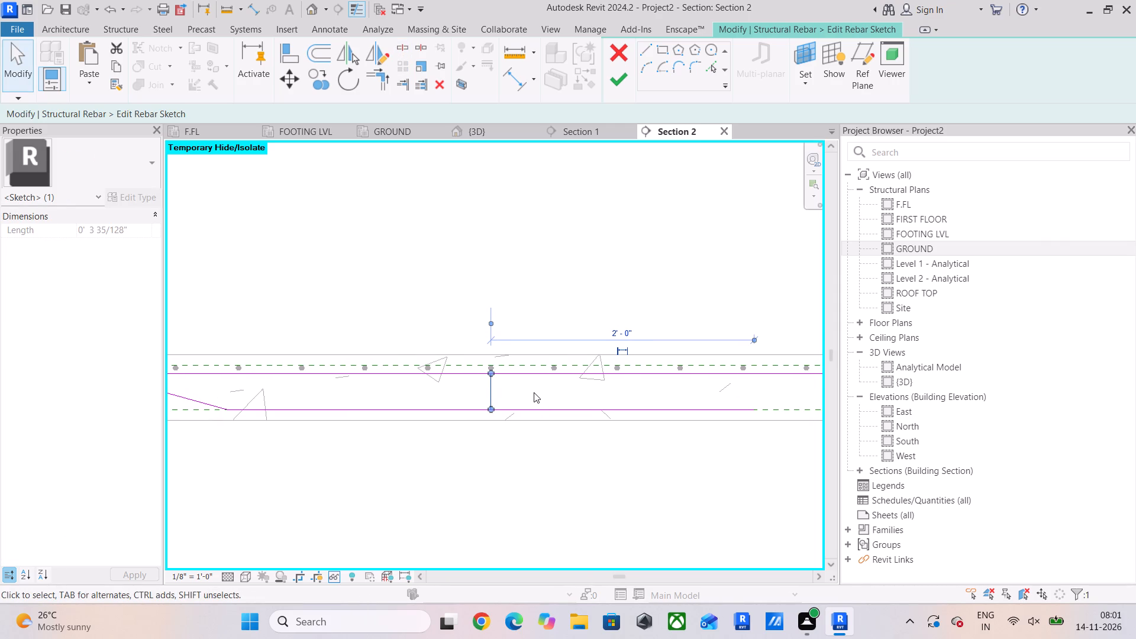
scroll(534, 393, down, 3)
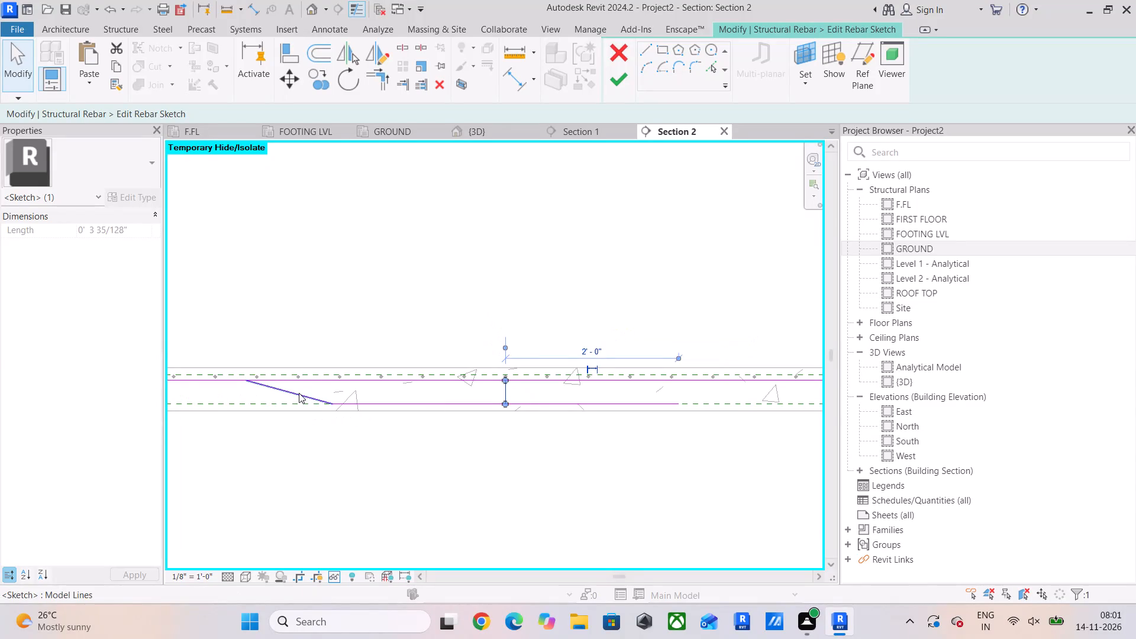
click(299, 393)
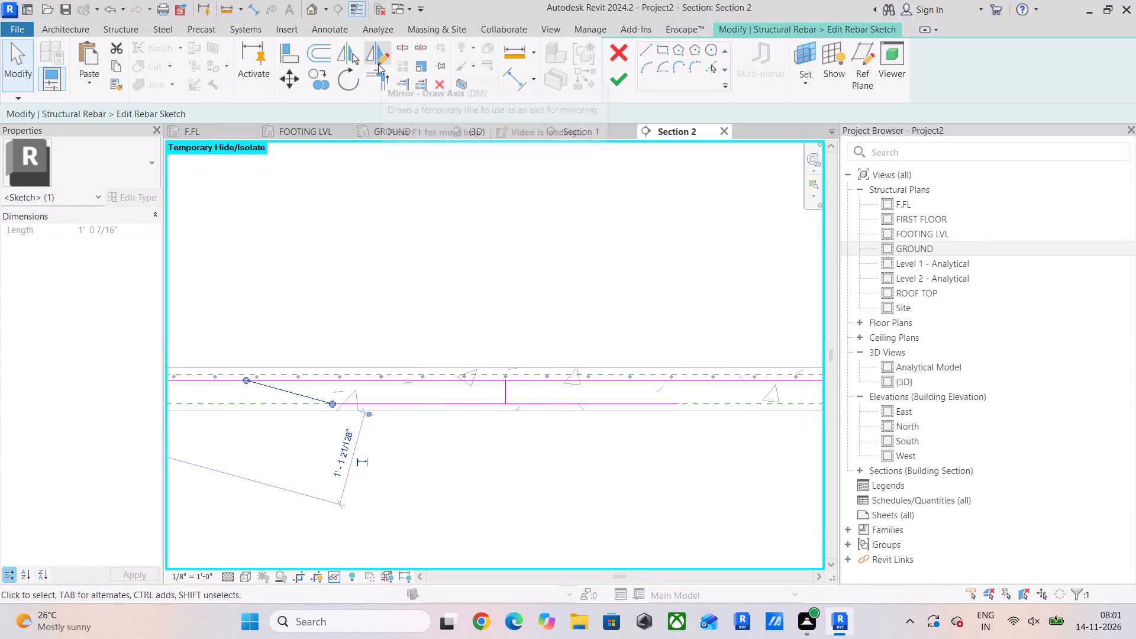
click(378, 64)
click(505, 402)
click(505, 314)
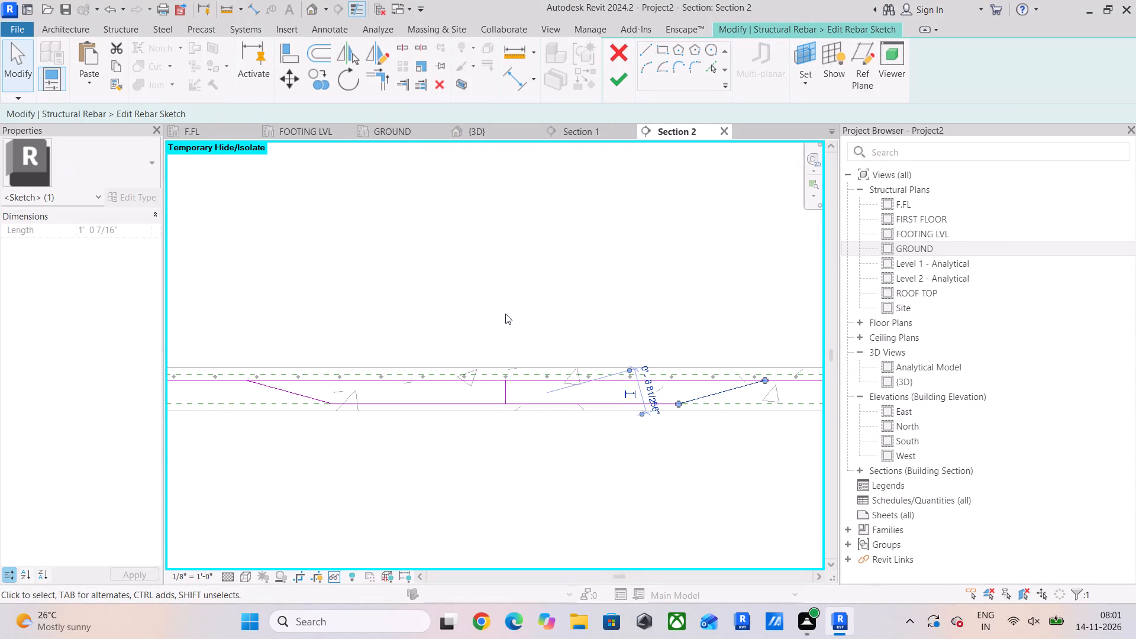
middle_click(525, 331)
key(Escape)
key(Escape)
Delete the vertical midpoint guide from the rebar sketch.
click(506, 391)
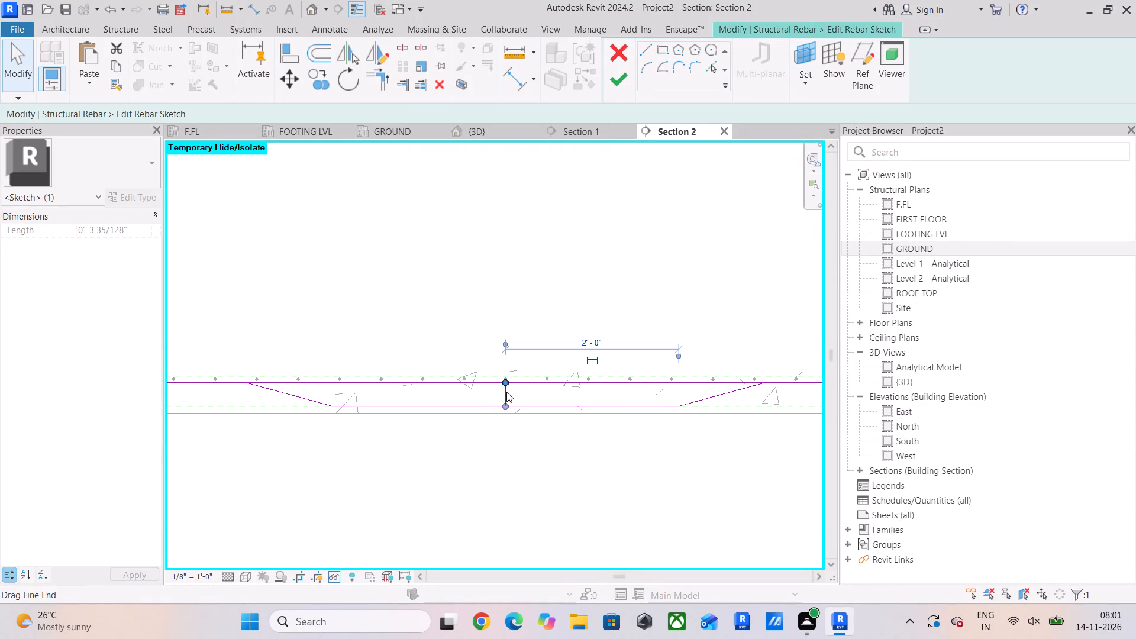
key(Delete)
Replace the two bottom segments with one 4'-0" line by deleting the far half and stretching the other to the mirrored slope's foot.
click(535, 409)
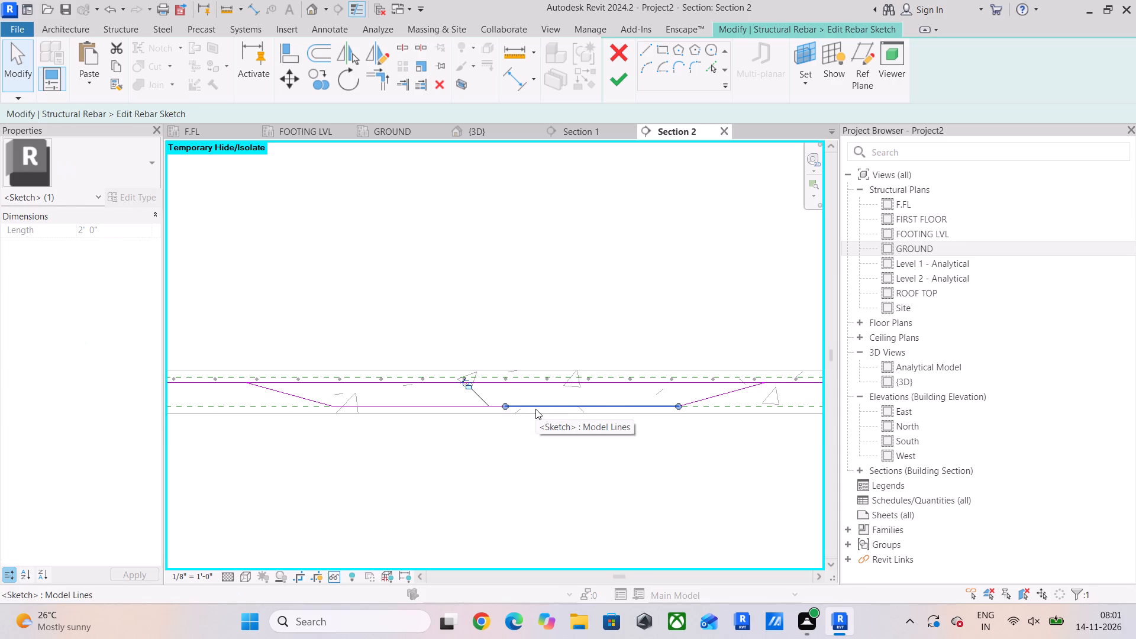
key(Delete)
click(483, 403)
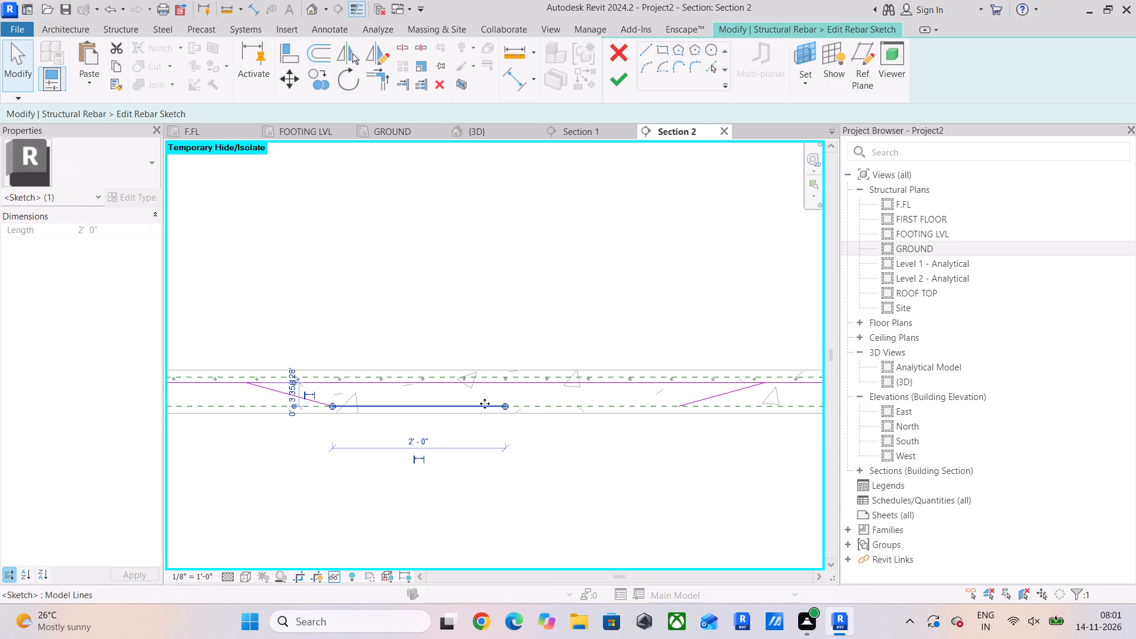
drag(502, 403, 680, 405)
scroll(650, 393, up, 15)
middle_drag(712, 412, 567, 378)
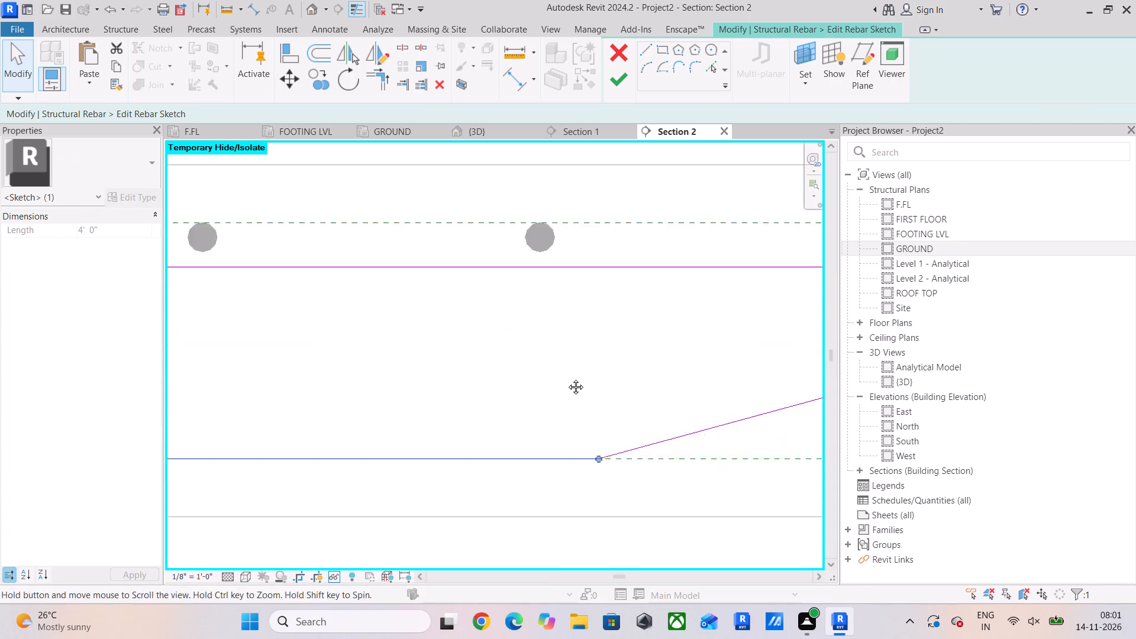
middle_drag(567, 378, 562, 375)
click(562, 372)
scroll(524, 441, up, 11)
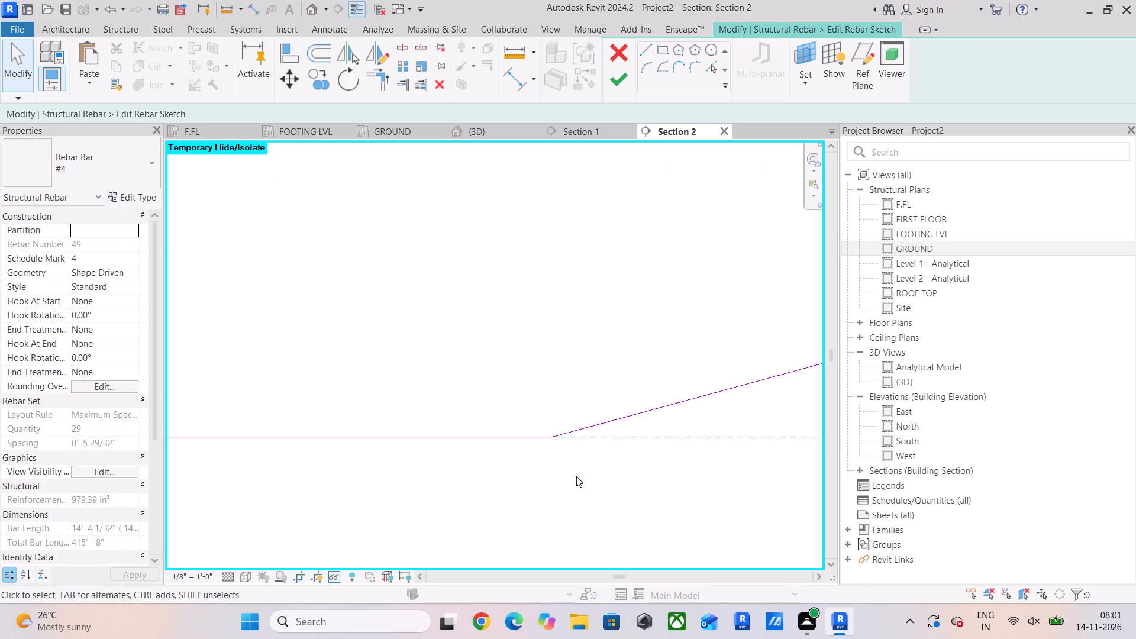
Trim the top bar lines to corners with both sloped lines, removing the straight portion between the cranks.
scroll(556, 430, down, 19)
scroll(558, 428, down, 4)
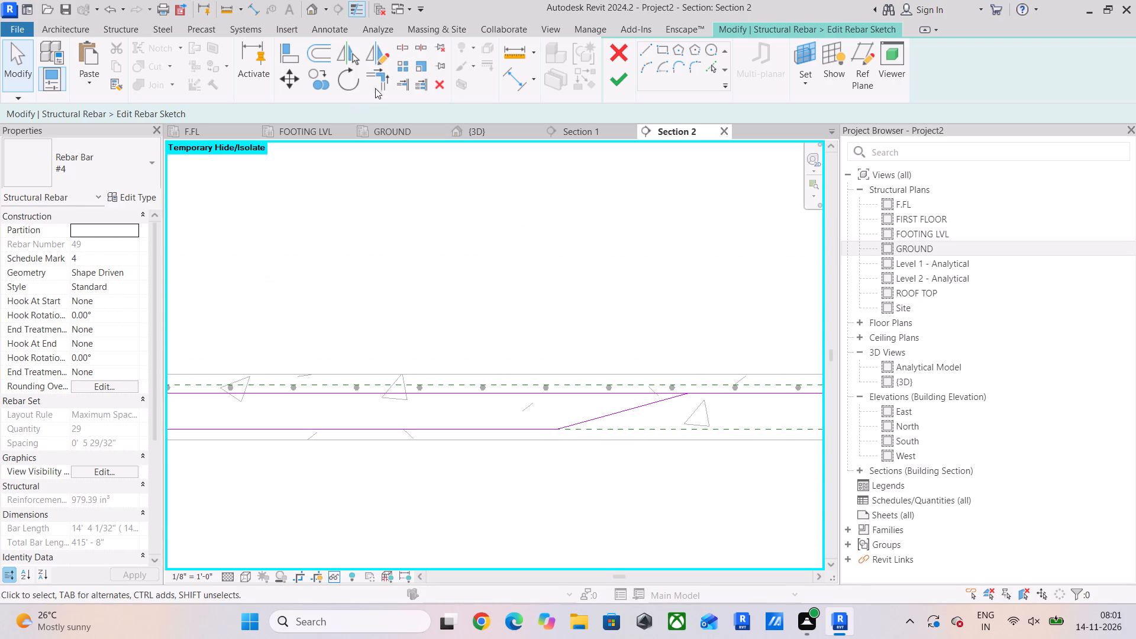
click(376, 84)
click(657, 402)
click(709, 390)
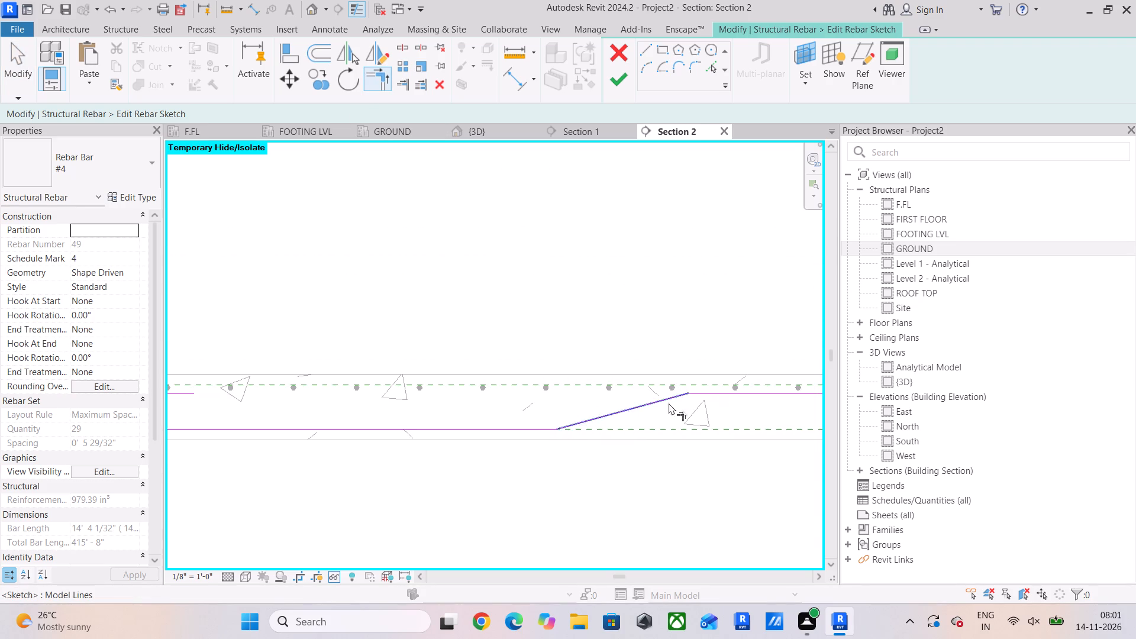
scroll(461, 437, down, 4)
middle_drag(461, 437, 628, 430)
click(348, 415)
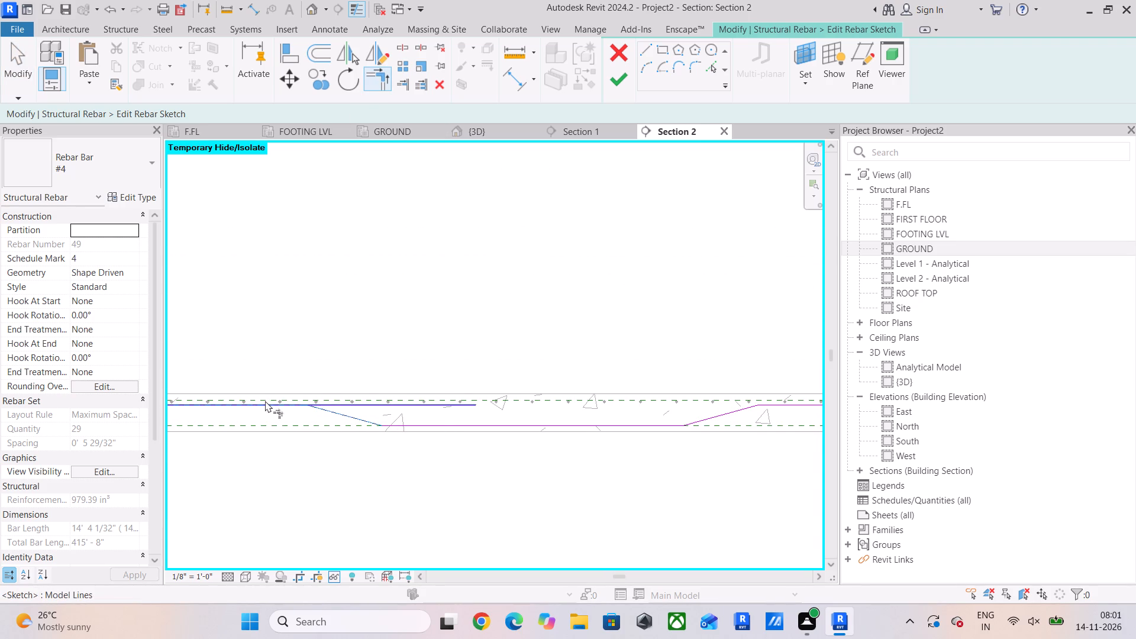
click(265, 401)
scroll(491, 428, down, 4)
key(Escape)
key(Escape)
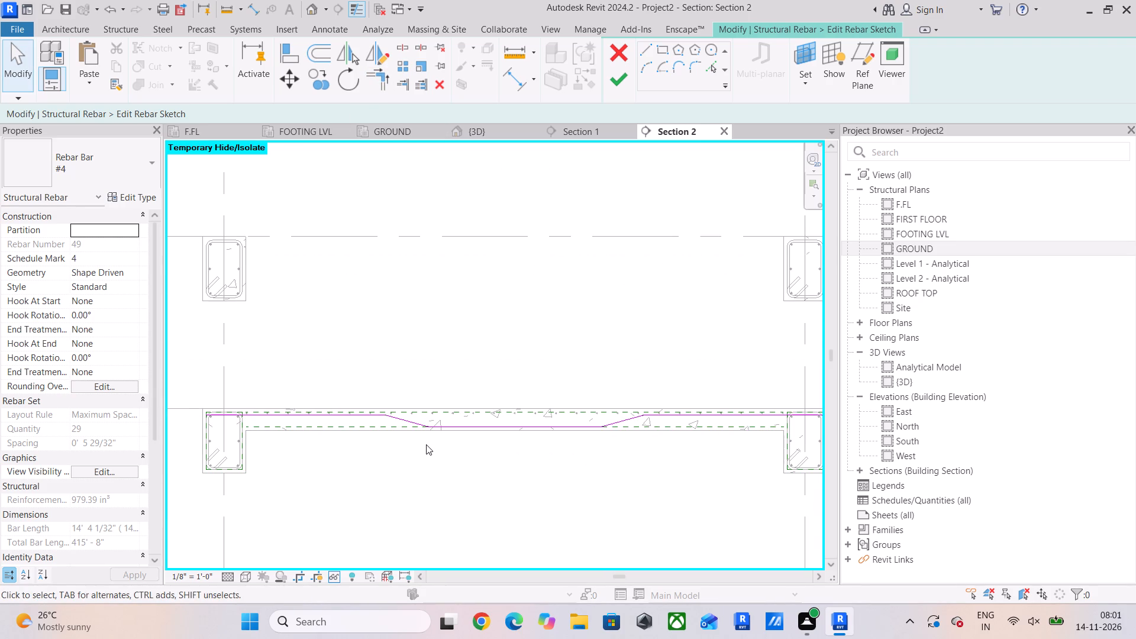
Finish the rebar sketch edit to apply the cranked profile to the bar set.
scroll(426, 444, down, 3)
middle_drag(451, 444, 431, 453)
scroll(521, 444, up, 10)
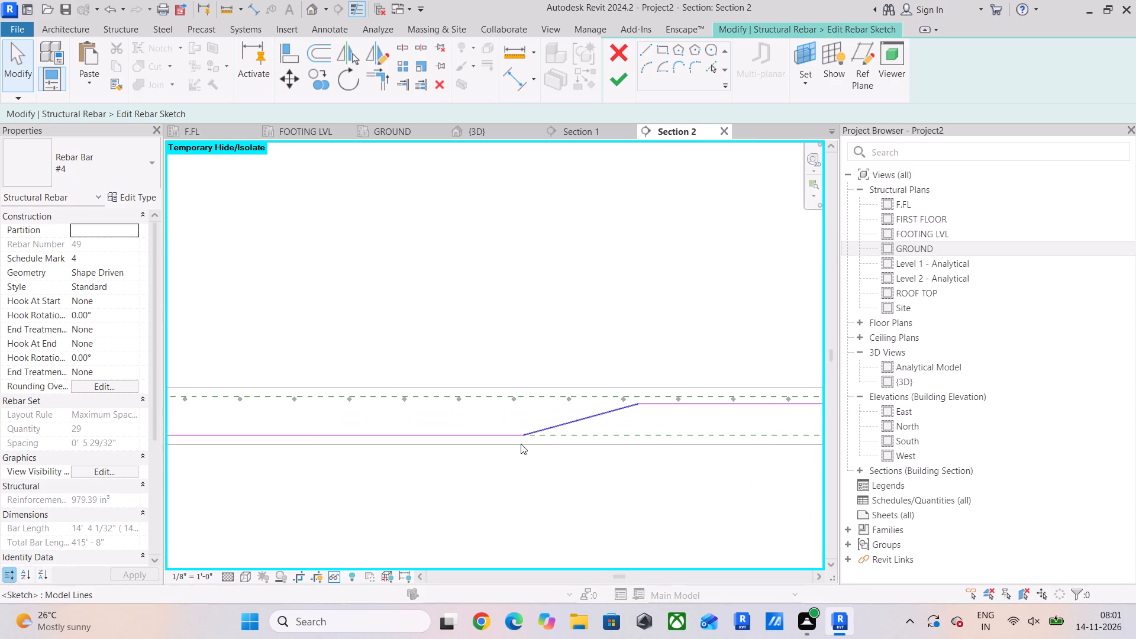
scroll(529, 442, down, 4)
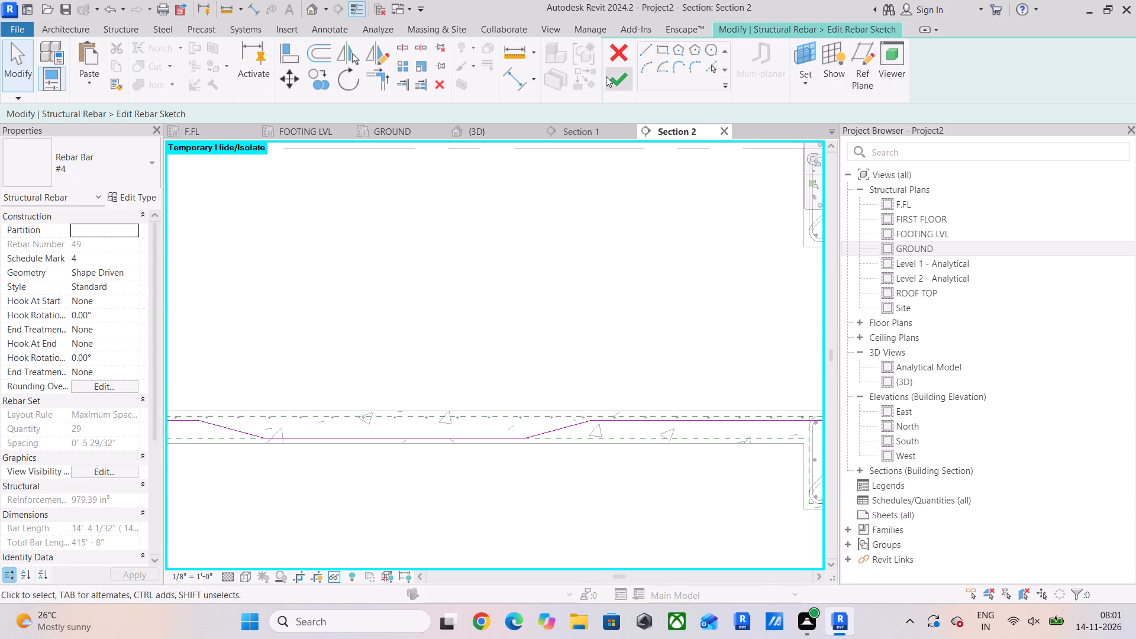
click(606, 76)
click(425, 302)
Examine the cranked bar along the ground slab between its two supporting beams in Section 2.
scroll(405, 399, down, 1)
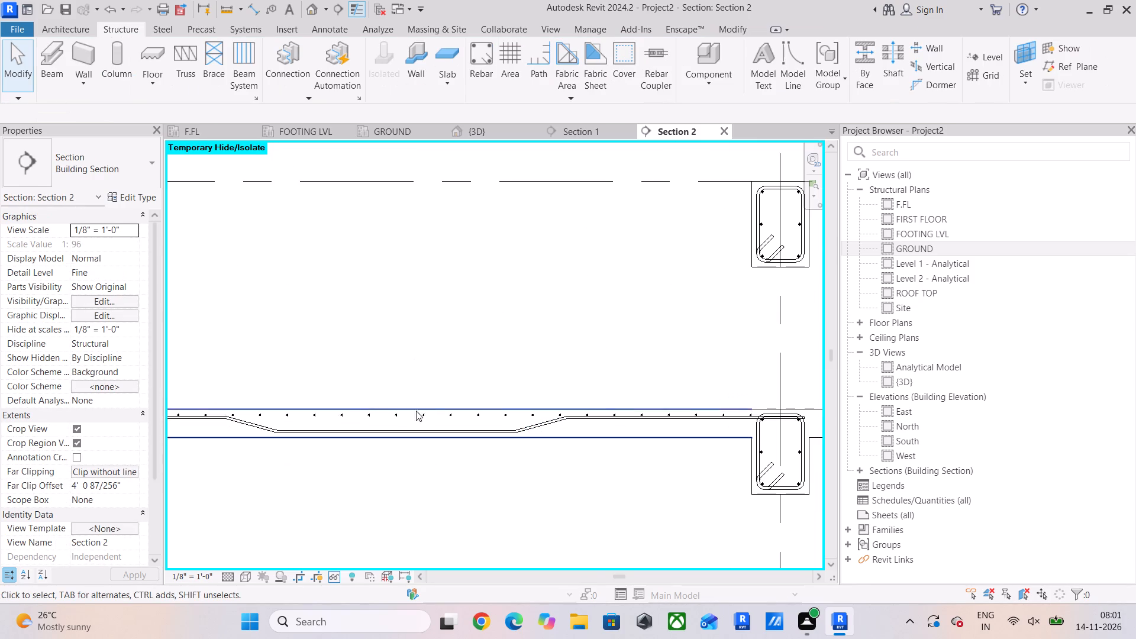
middle_drag(444, 453, 464, 457)
scroll(377, 464, down, 3)
middle_drag(388, 464, 483, 474)
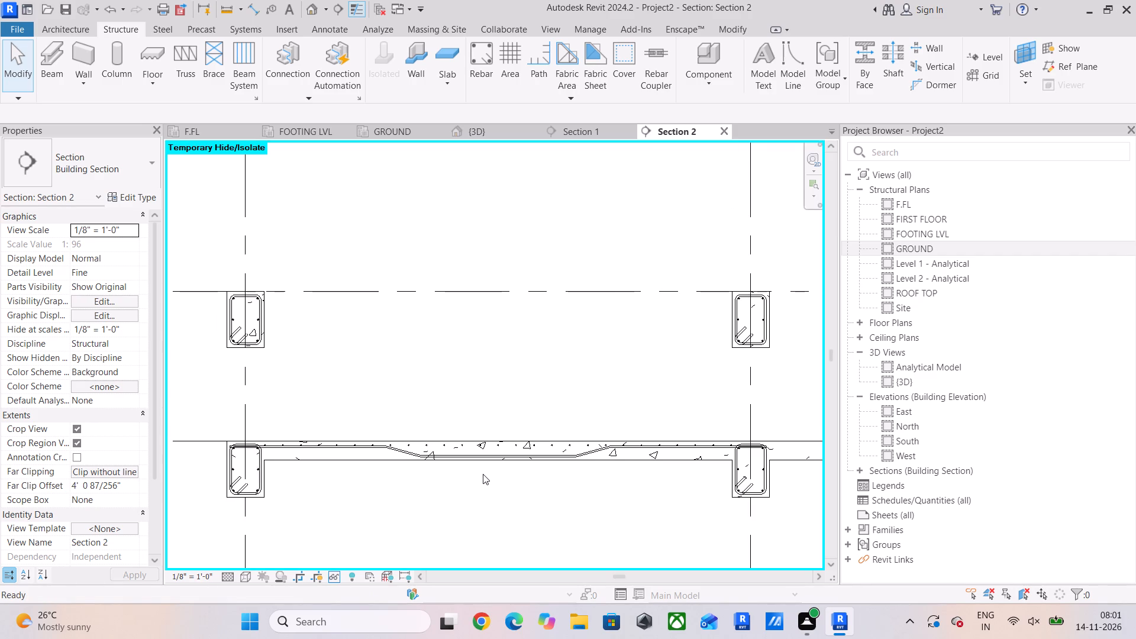
scroll(480, 476, up, 4)
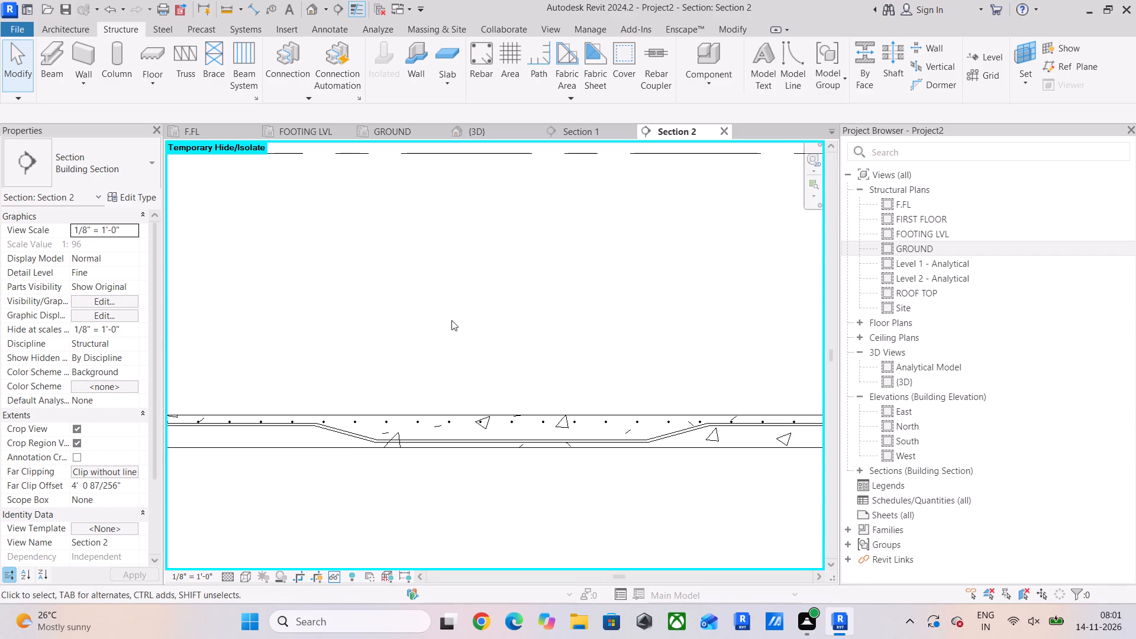
scroll(482, 424, down, 5)
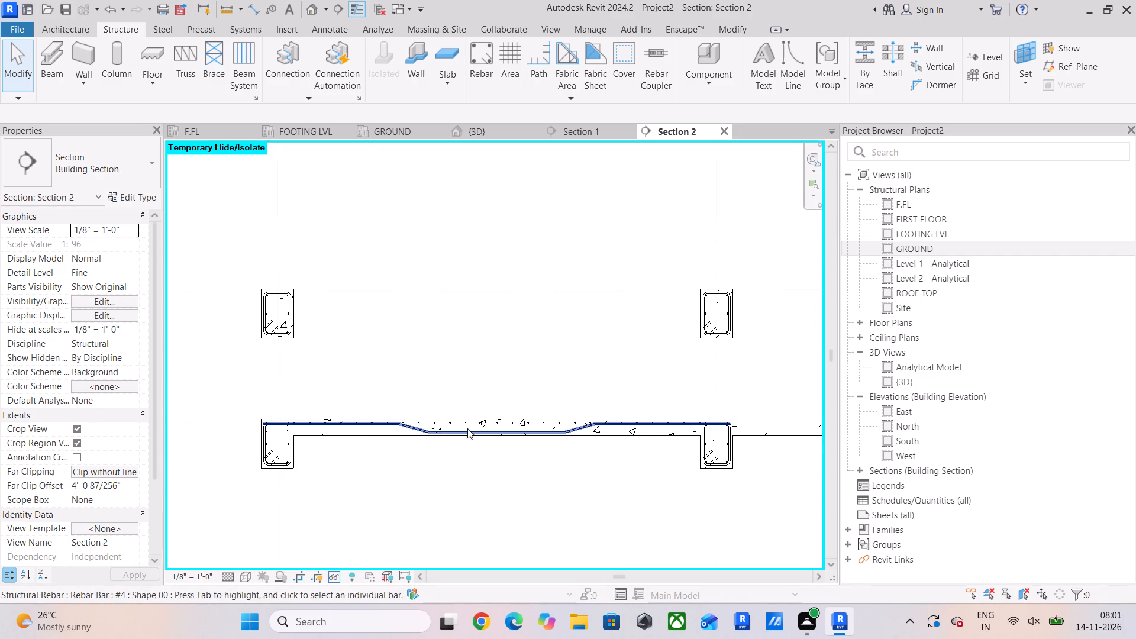
shift+middle_drag(425, 428, 568, 438)
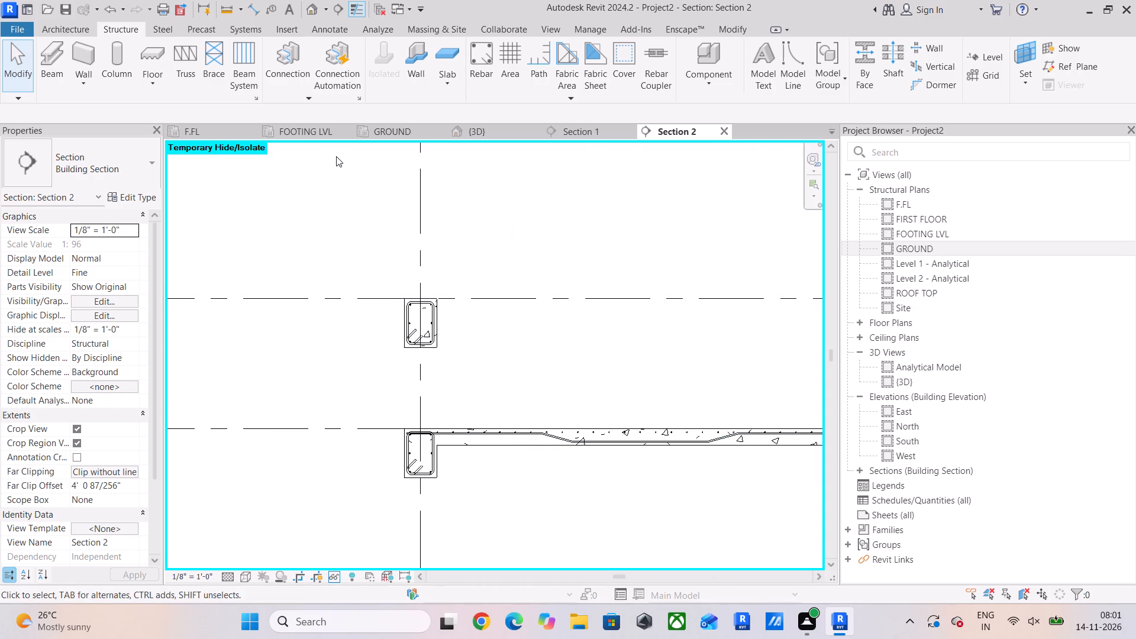
In the F.FL plan, shorten Section 1's far clip depth to about 1'-10", just short of the grid 4 beams.
click(575, 133)
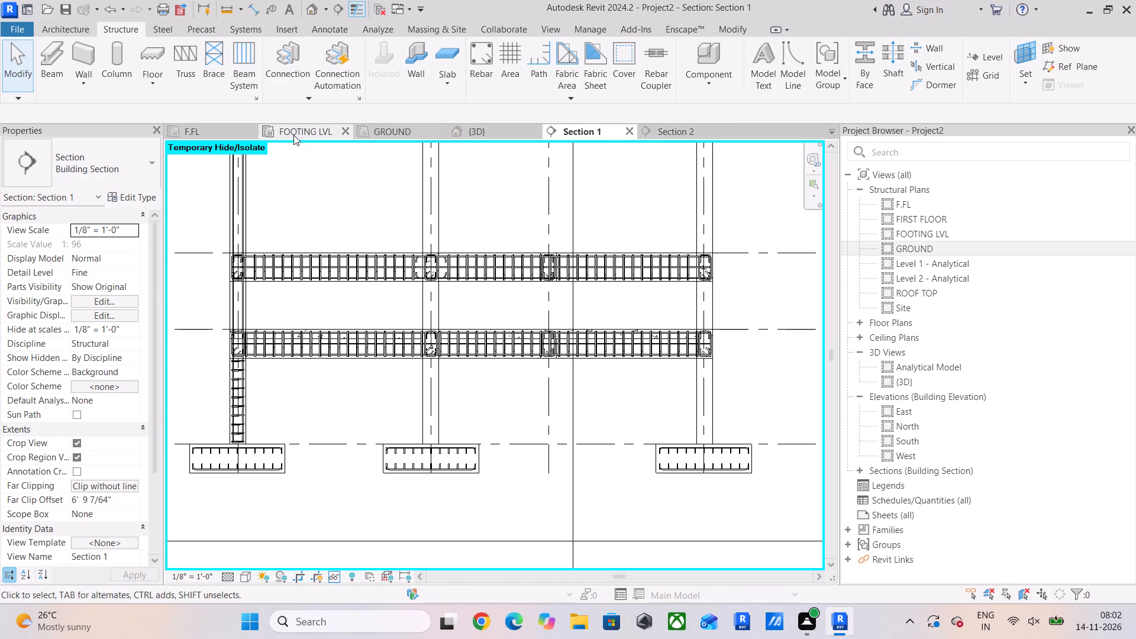
click(209, 134)
scroll(495, 417, down, 3)
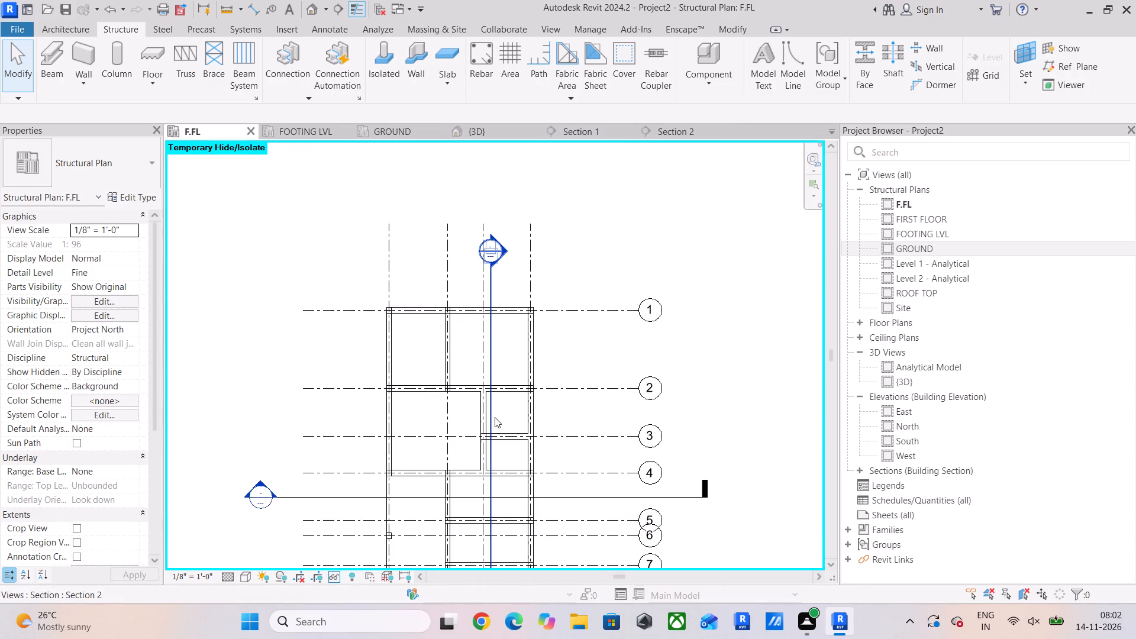
middle_drag(495, 417, 522, 301)
scroll(446, 392, up, 4)
click(448, 372)
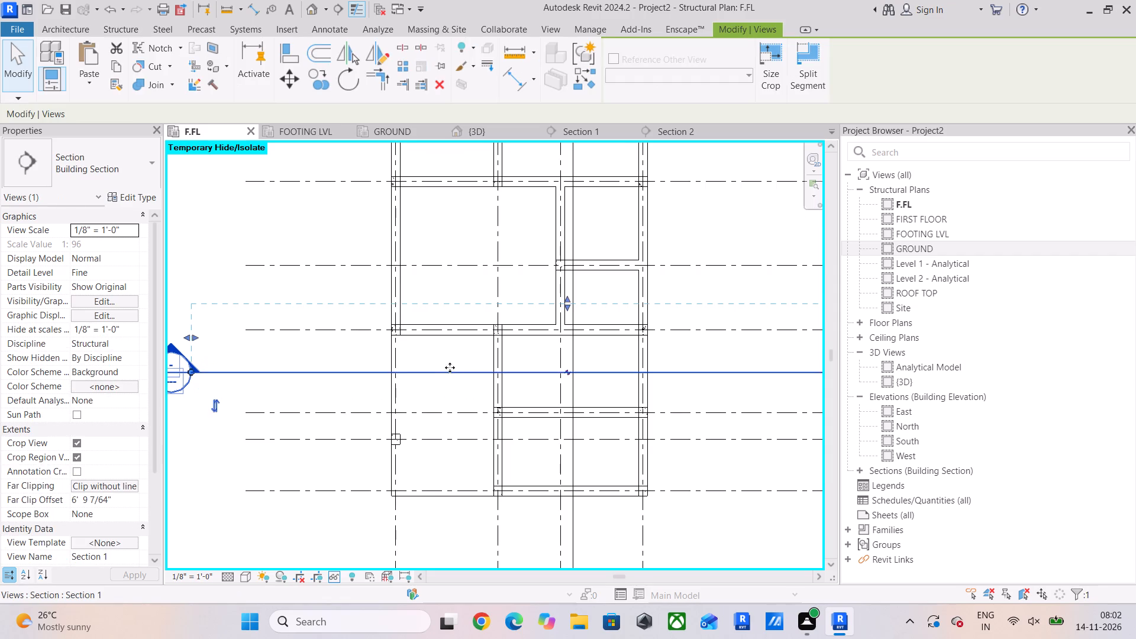
drag(569, 305, 564, 353)
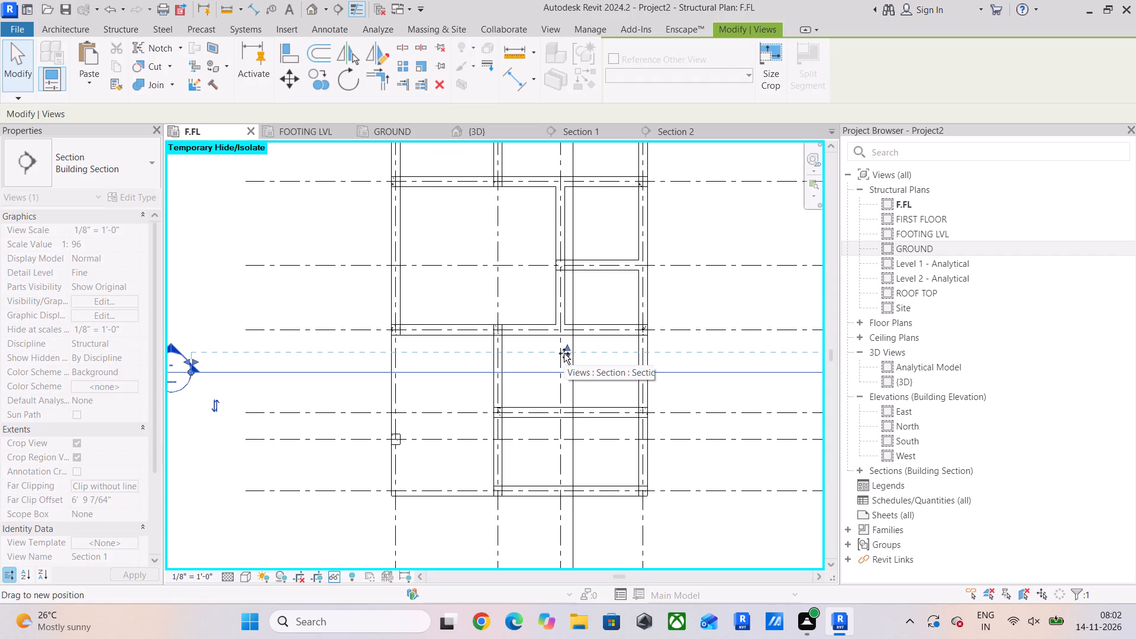
drag(564, 353, 564, 354)
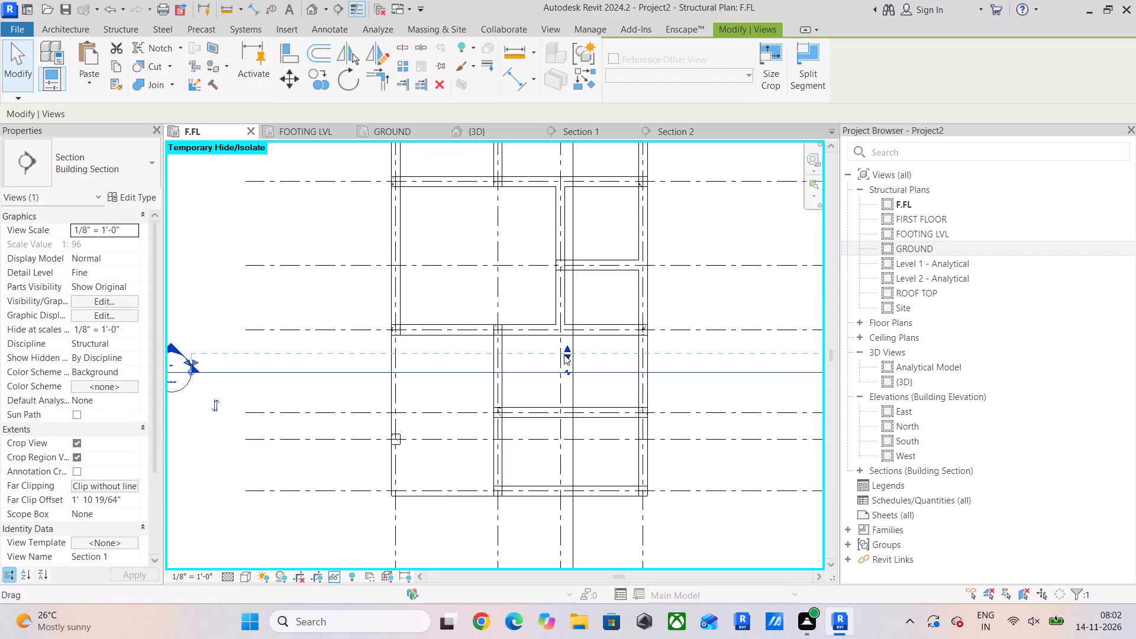
Examine the ground slab bays in Section 1 and Section 2, comparing them with the grid layout in the F.FL plan.
click(570, 134)
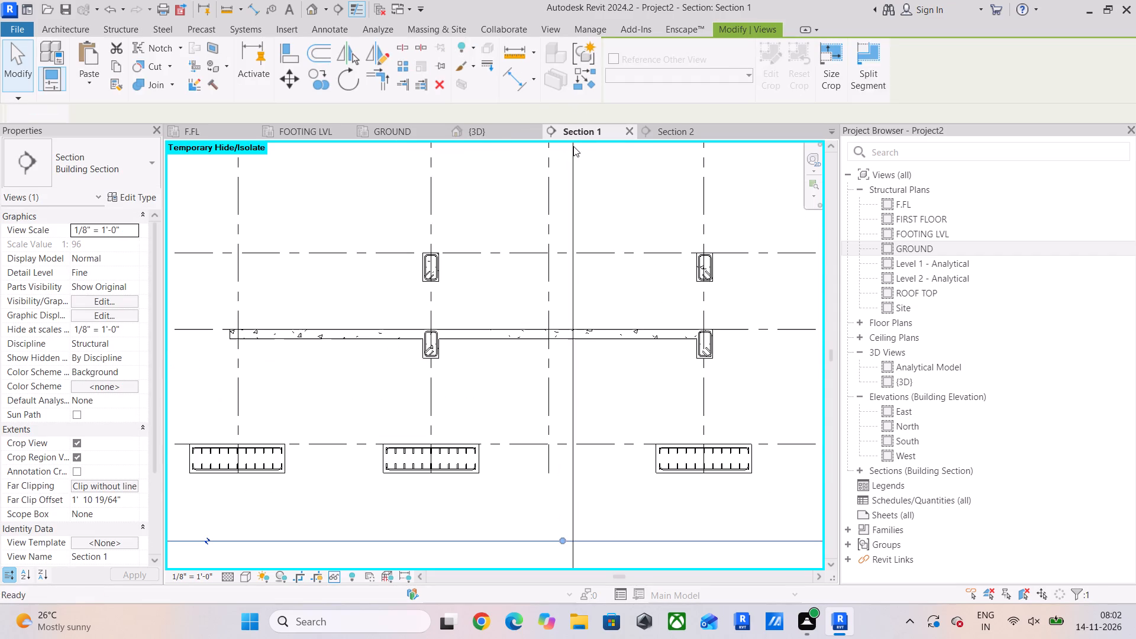
scroll(505, 353, up, 4)
middle_drag(504, 354, 335, 370)
scroll(335, 370, up, 1)
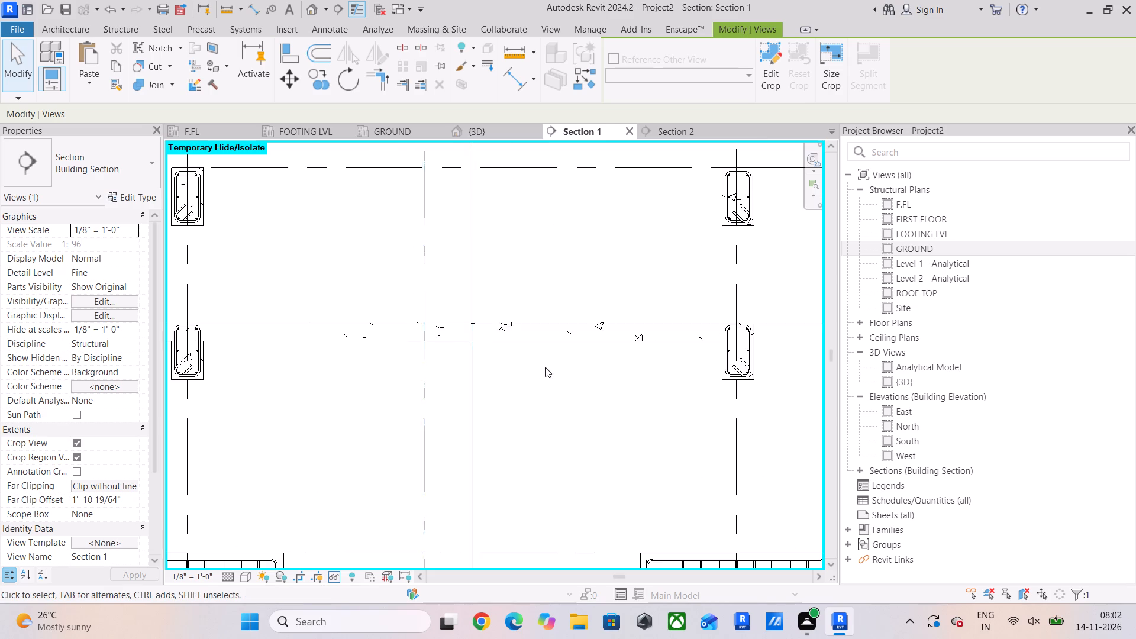
scroll(545, 367, down, 5)
click(664, 130)
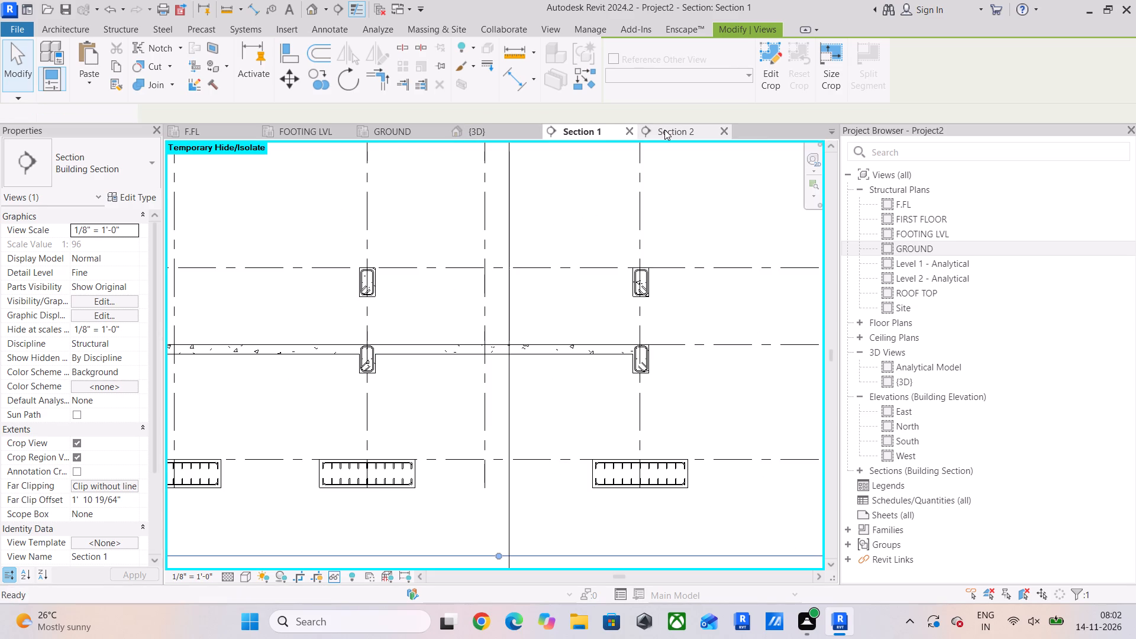
scroll(576, 354, down, 4)
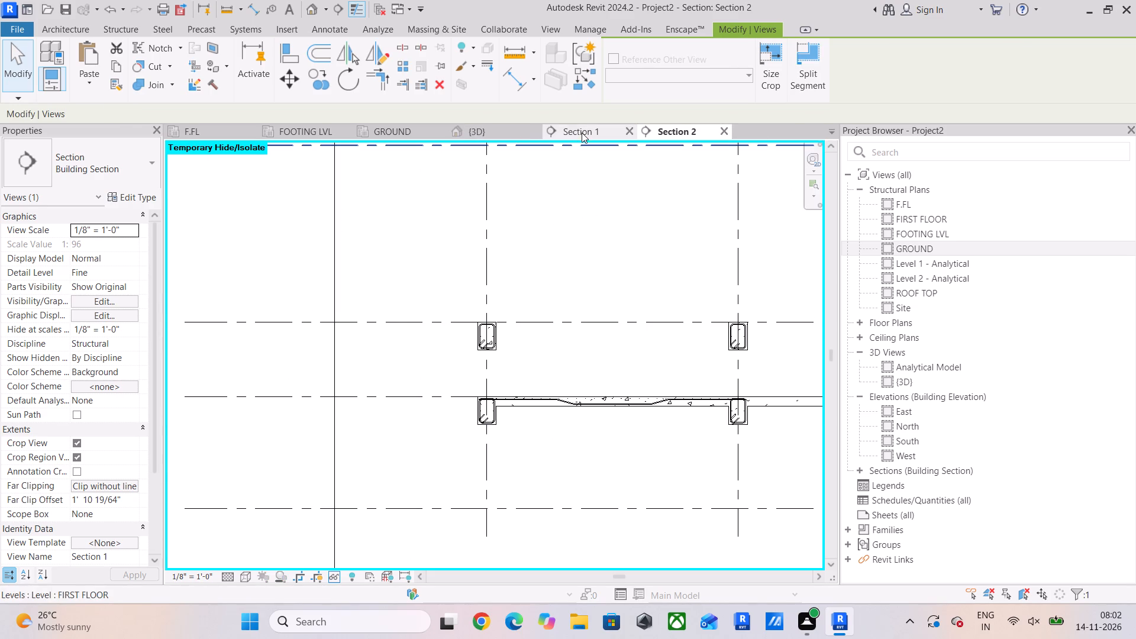
middle_drag(594, 313, 561, 321)
click(204, 130)
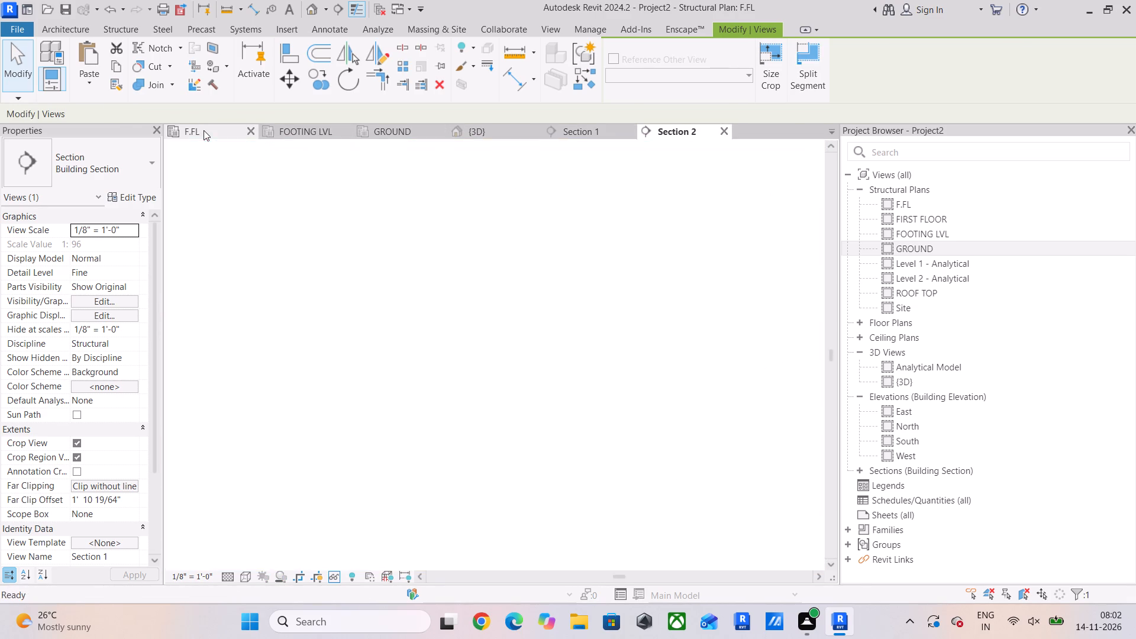
middle_drag(584, 344, 531, 395)
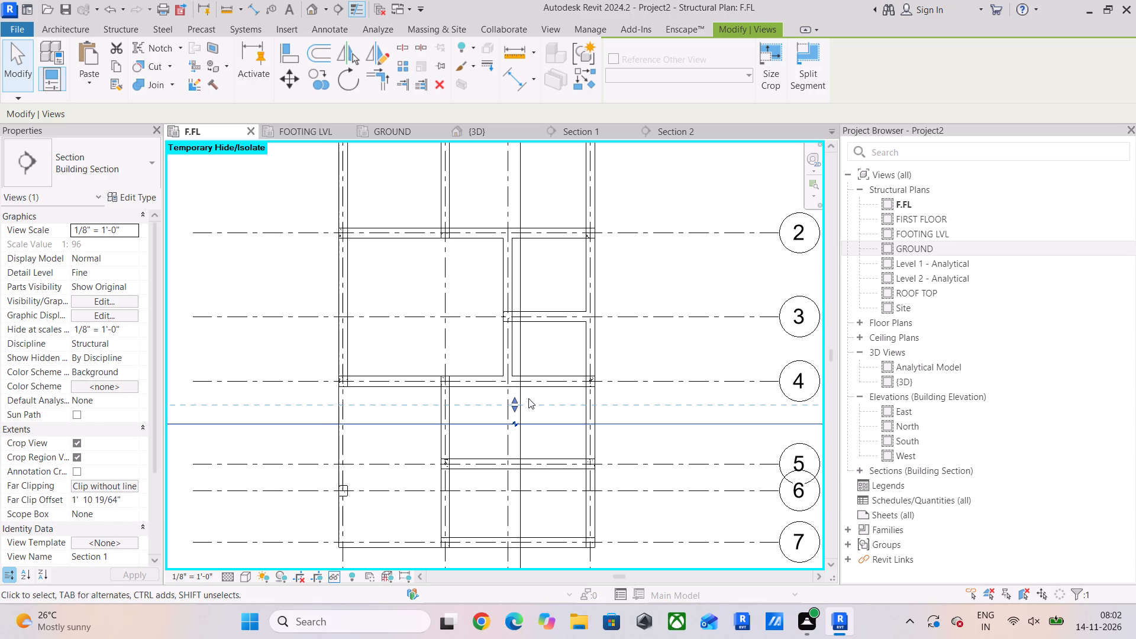
middle_drag(559, 359, 430, 366)
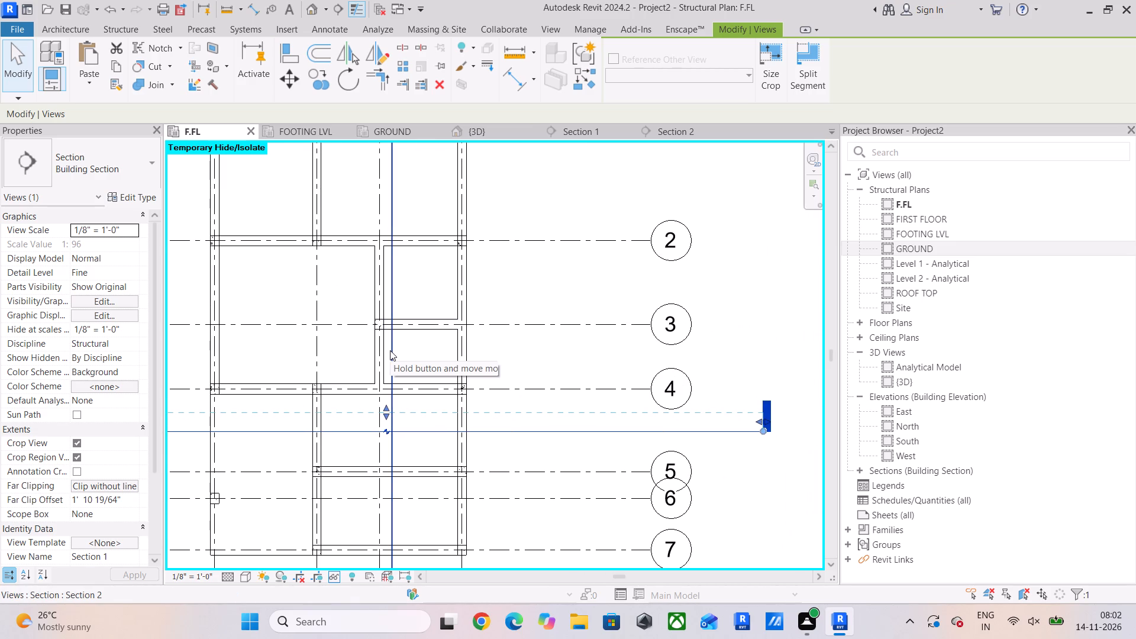
scroll(390, 350, down, 2)
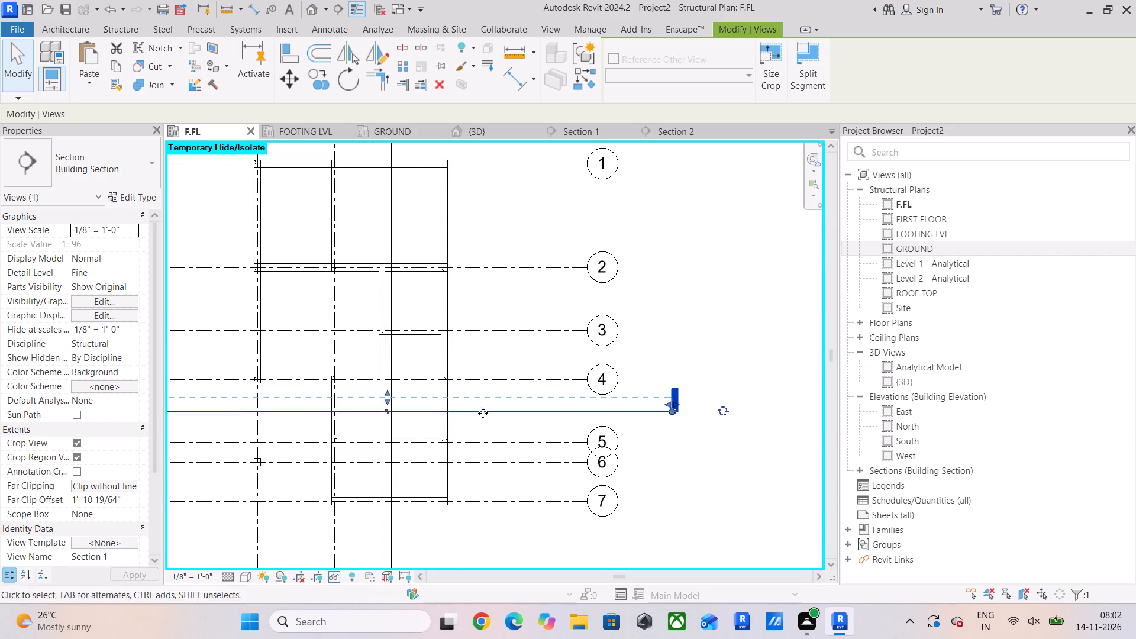
click(669, 131)
scroll(605, 359, down, 6)
middle_drag(605, 359, 492, 375)
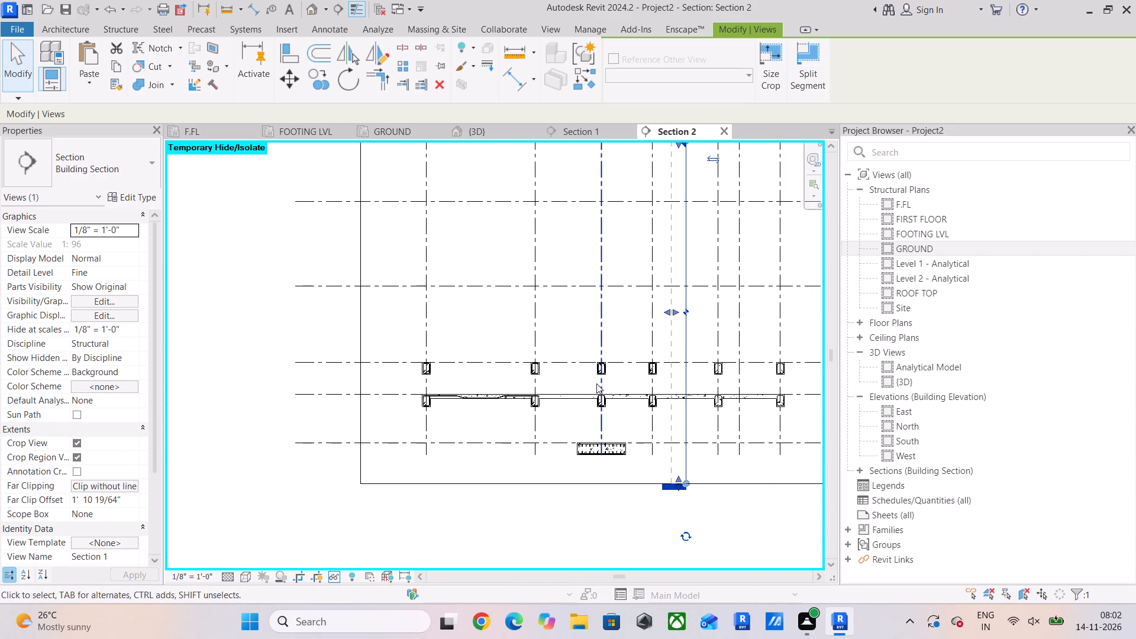
In Section 2, move the Section 1 line into the slab bay between grids 1 and 2, just short of grid 2.
middle_drag(596, 383, 511, 390)
scroll(482, 439, up, 2)
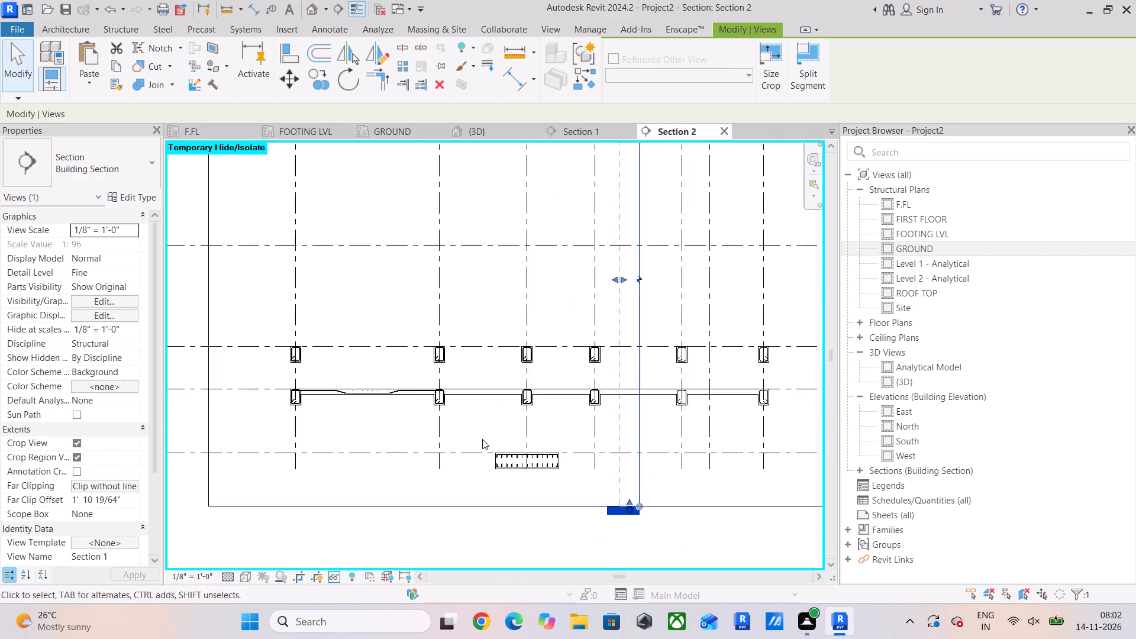
scroll(482, 439, up, 1)
scroll(482, 439, down, 4)
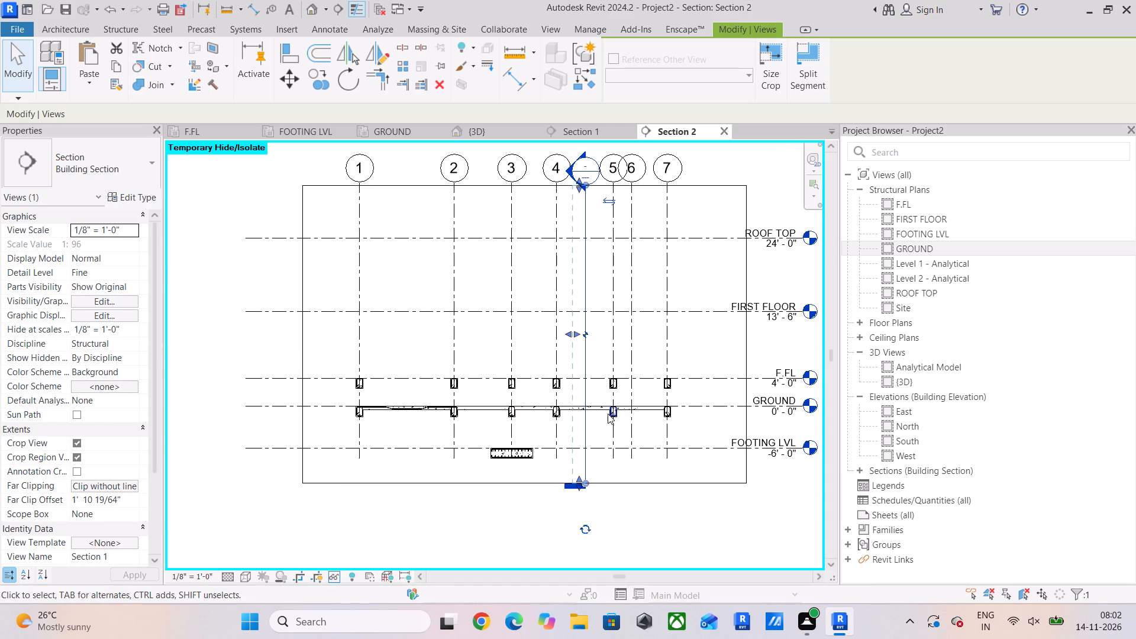
scroll(598, 386, up, 3)
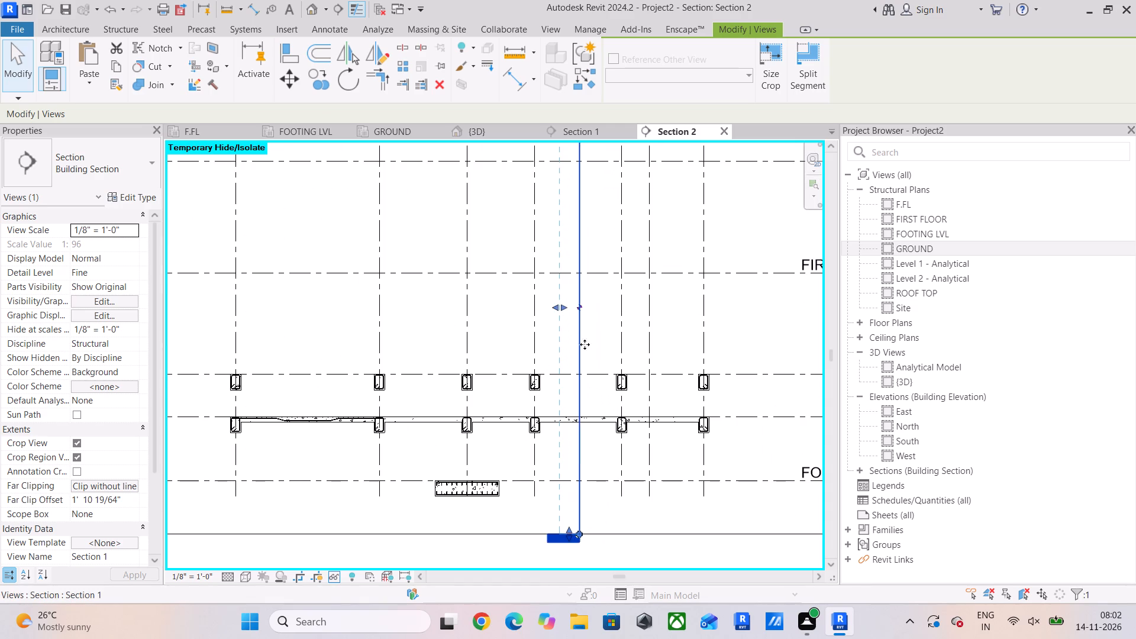
drag(580, 327, 431, 331)
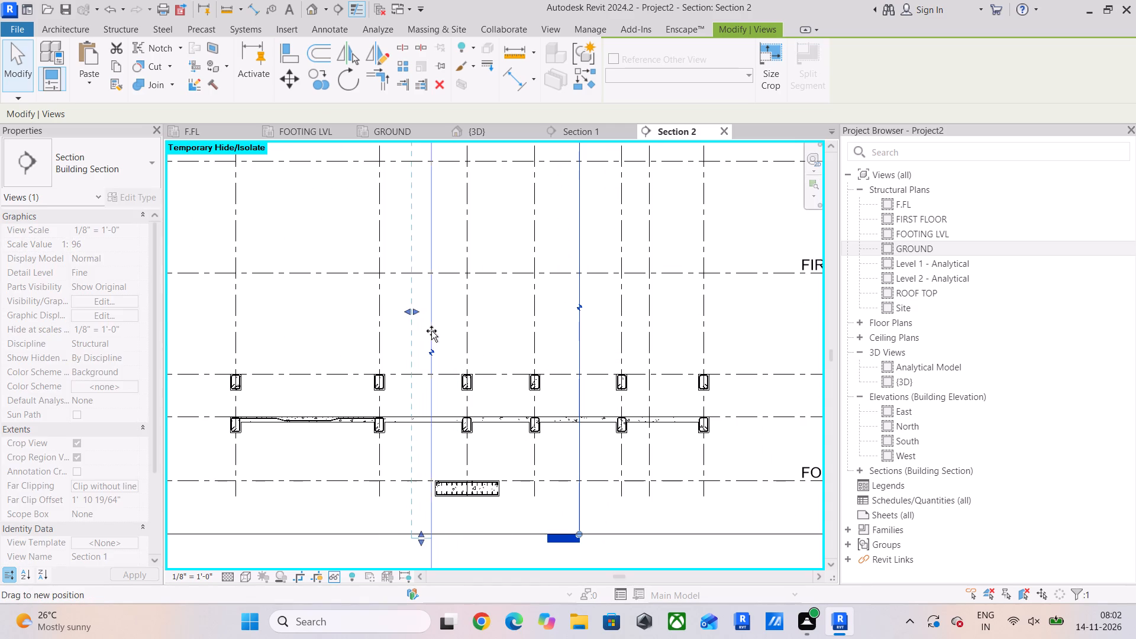
drag(431, 331, 348, 330)
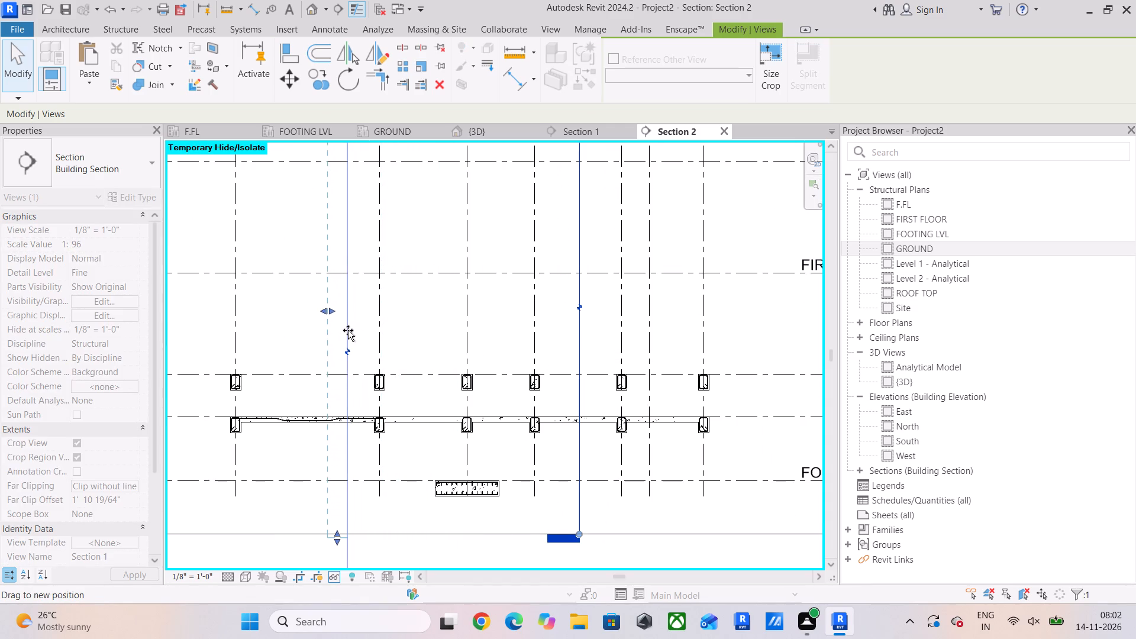
drag(348, 330, 348, 336)
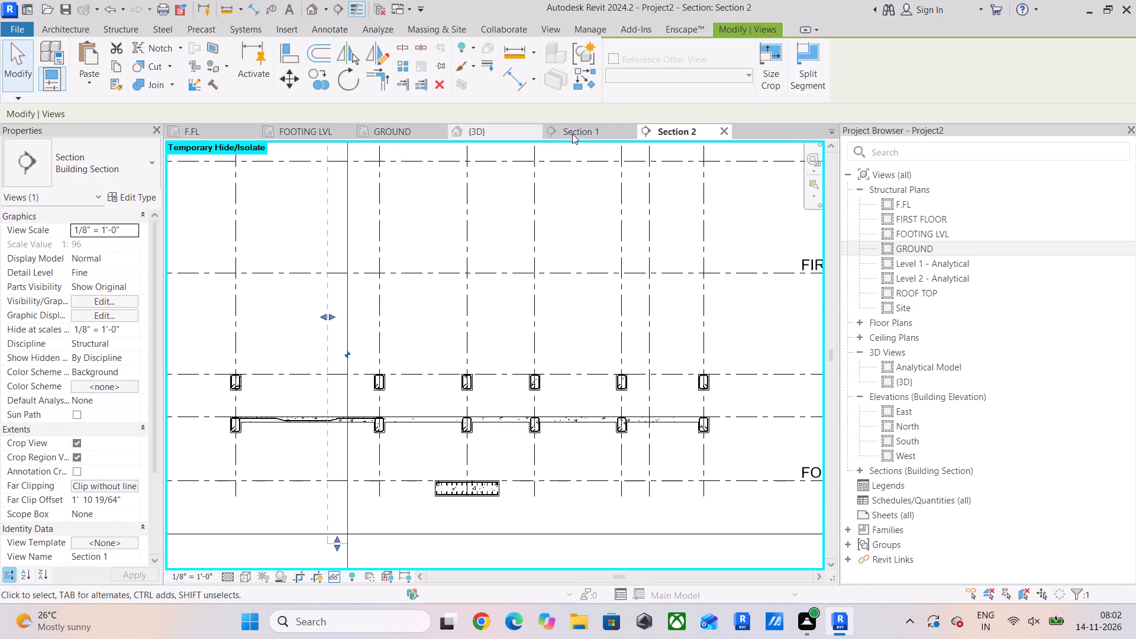
In Section 1, open the sketch of the straight #4 bar running along the ground slab's top for editing.
click(588, 133)
scroll(421, 341, up, 5)
scroll(380, 308, up, 5)
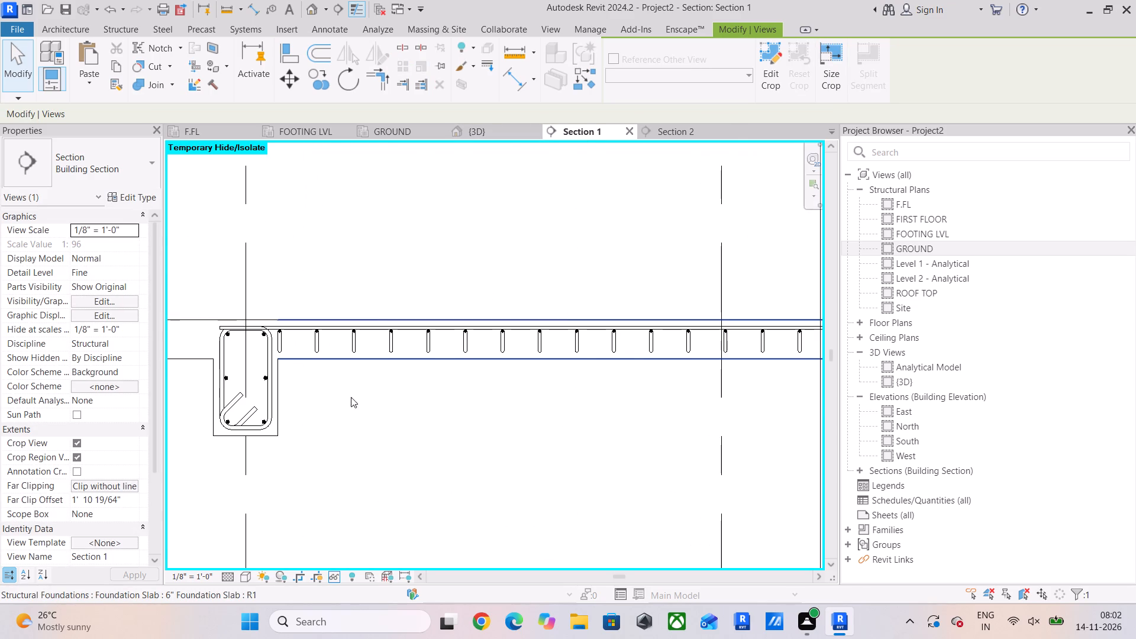
middle_drag(482, 411, 275, 414)
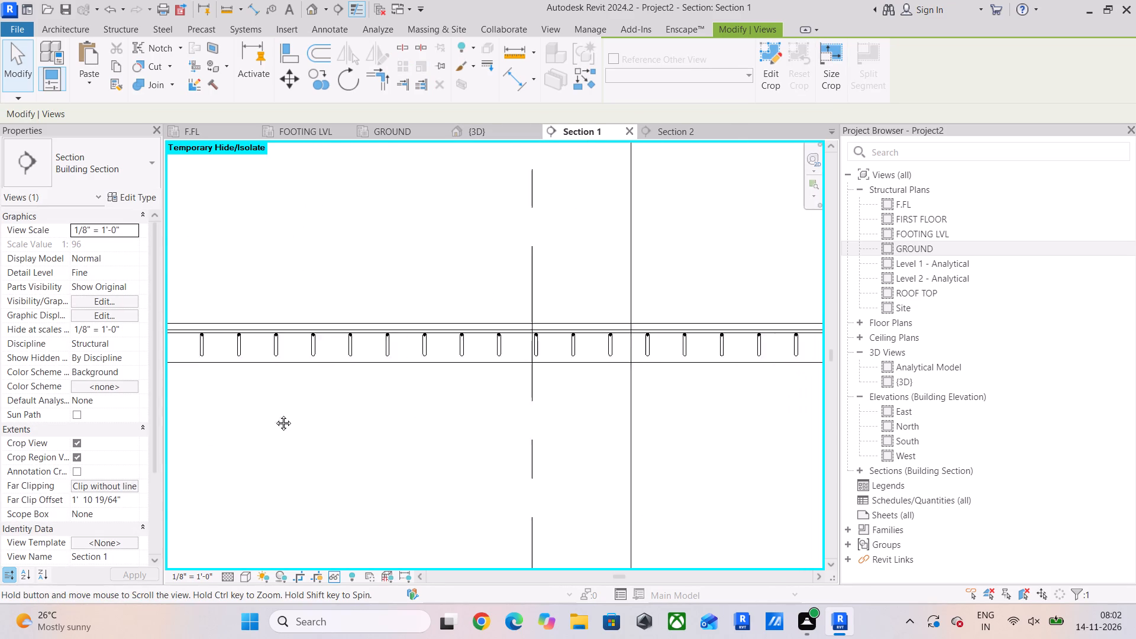
middle_drag(275, 414, 264, 412)
scroll(628, 401, down, 4)
middle_drag(595, 409, 384, 409)
scroll(661, 401, up, 5)
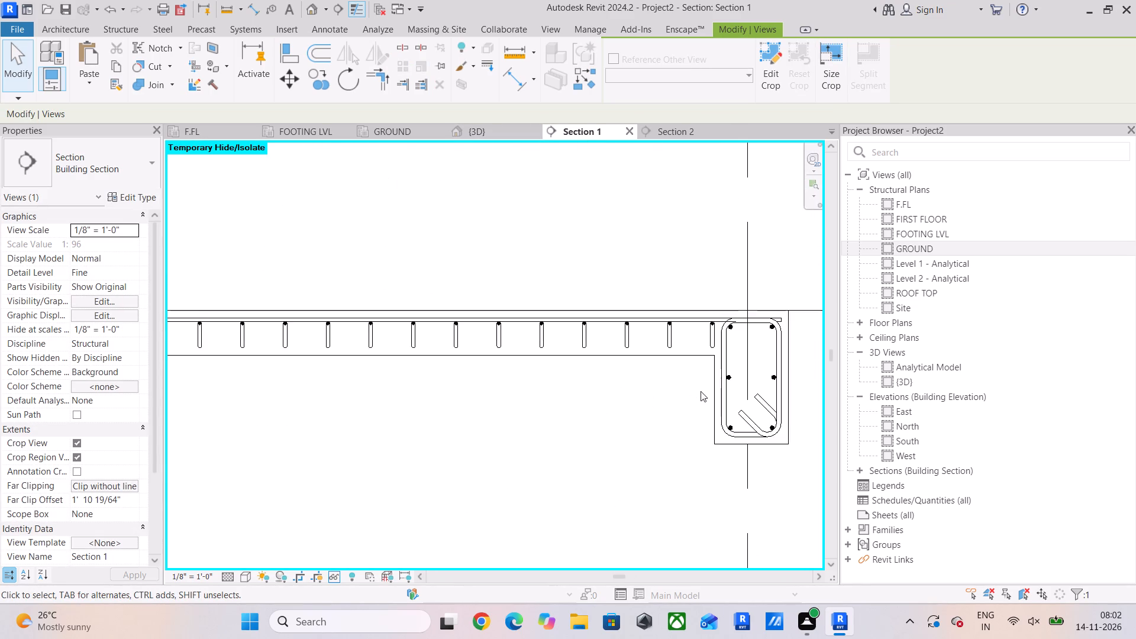
scroll(710, 370, up, 5)
click(681, 275)
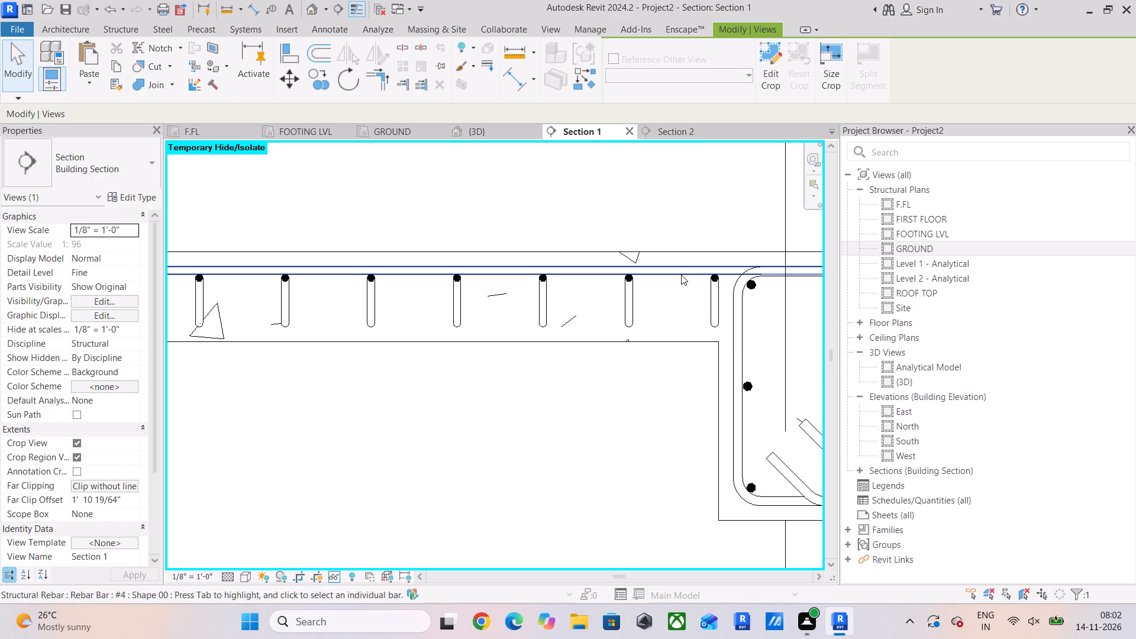
scroll(681, 275, down, 5)
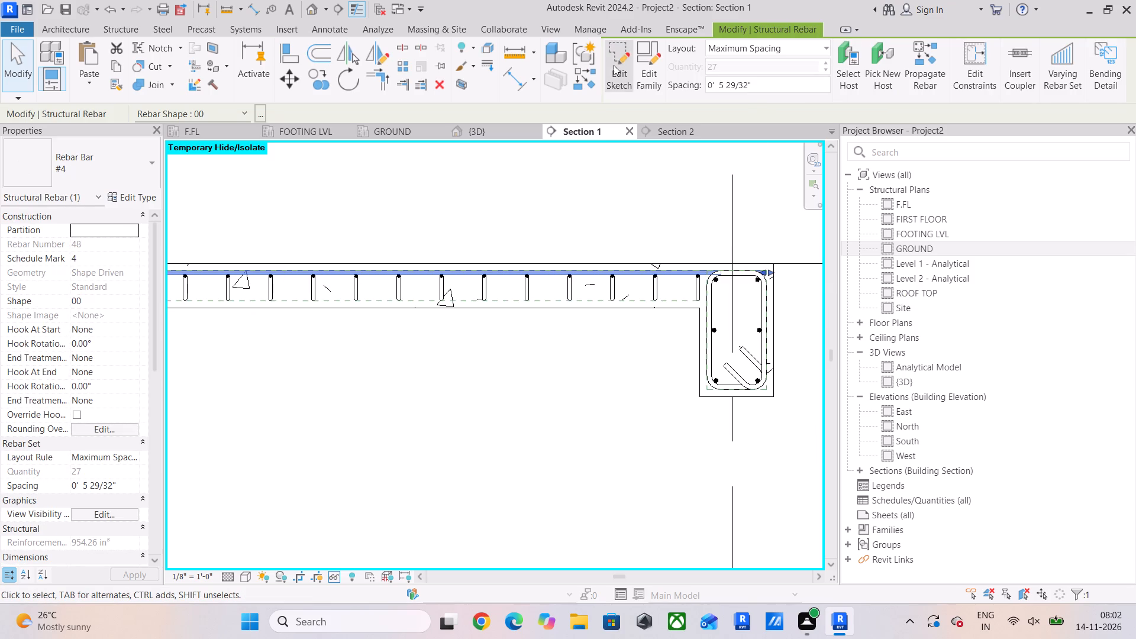
click(618, 57)
Sketch a vertical helper line from the bar's midpoint down to the bottom cover, continuing with a 2' line along that cover.
middle_drag(535, 283, 719, 310)
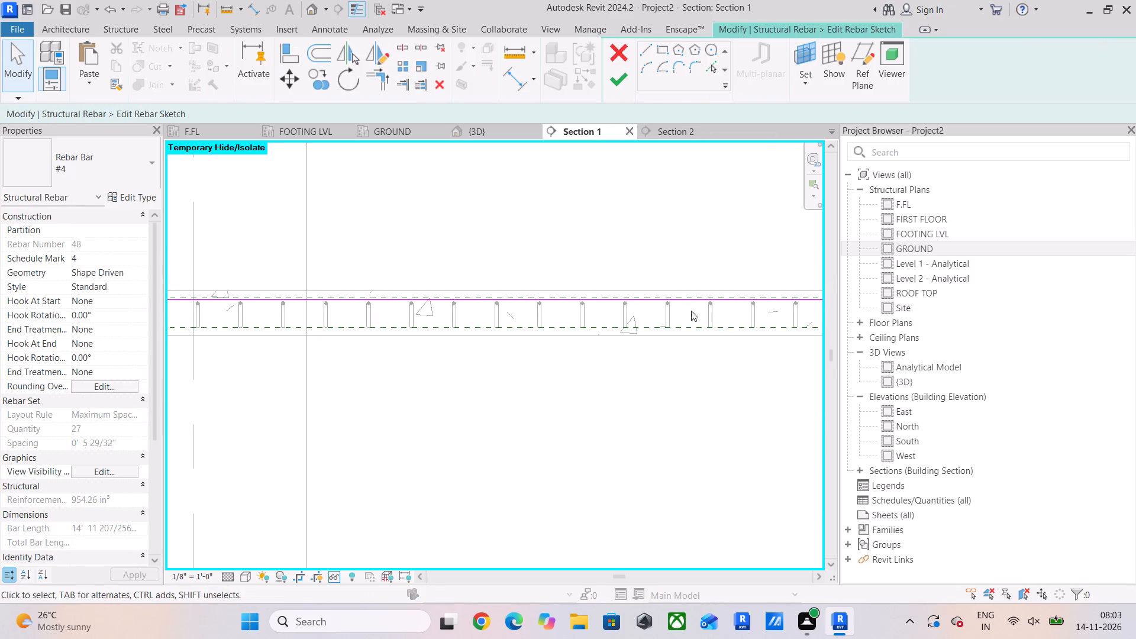
click(646, 49)
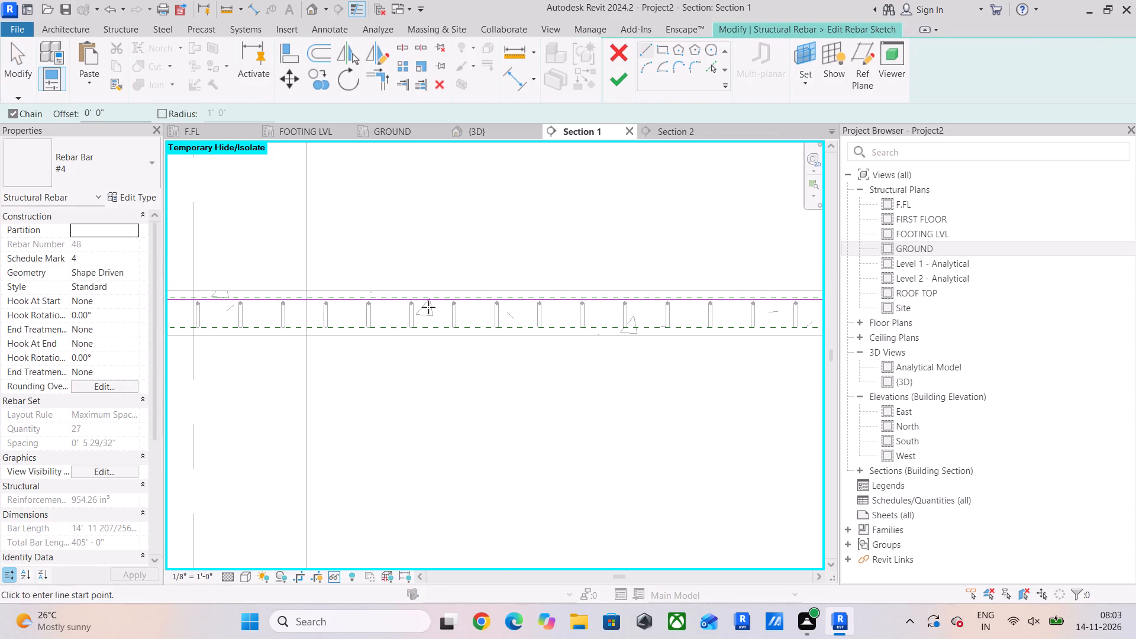
scroll(489, 321, down, 5)
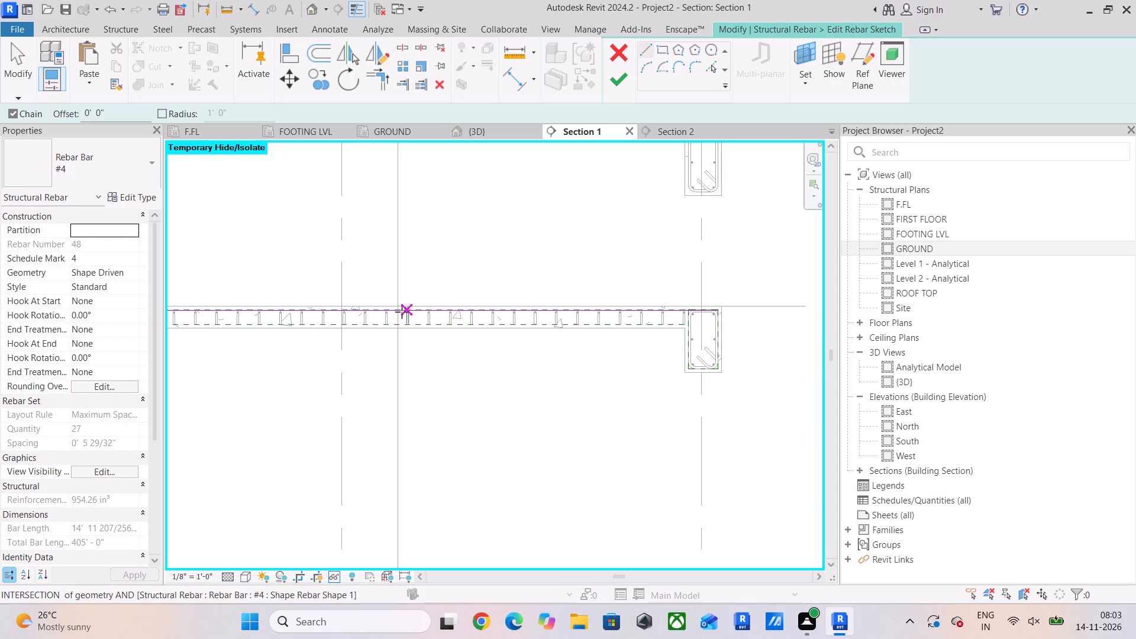
scroll(392, 312, up, 4)
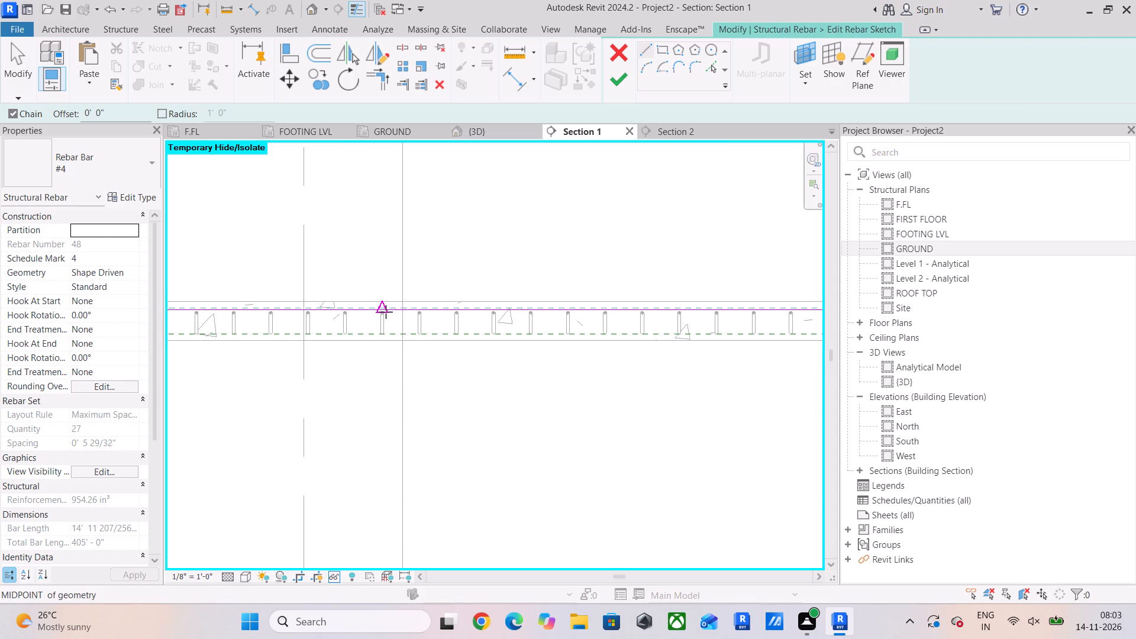
click(386, 312)
scroll(382, 338, up, 1)
click(382, 338)
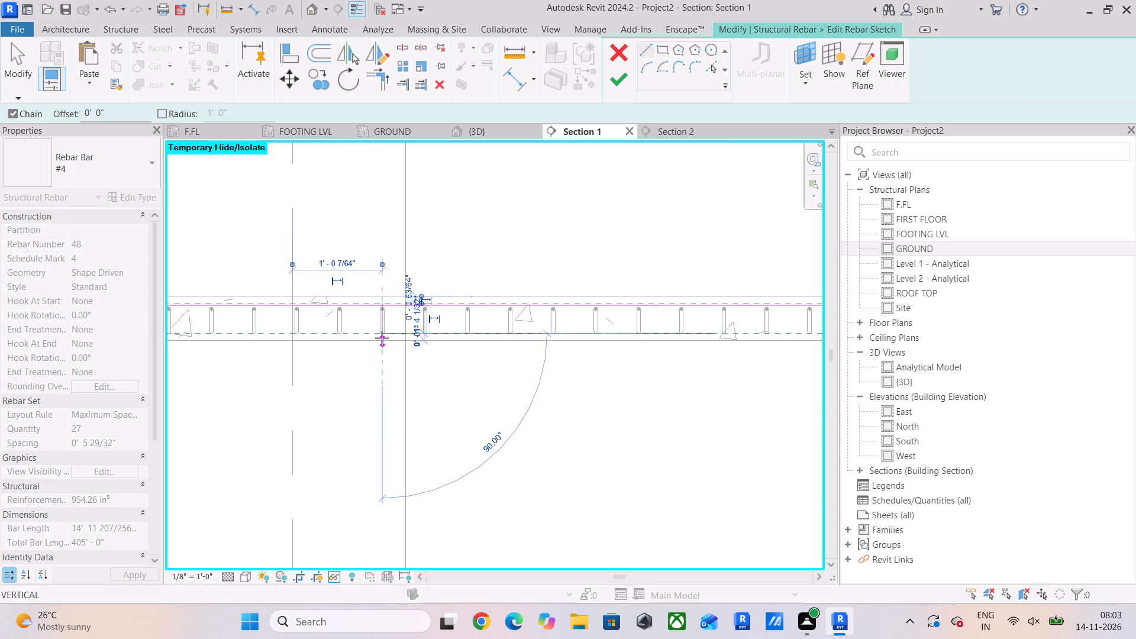
text(2')
key(Return)
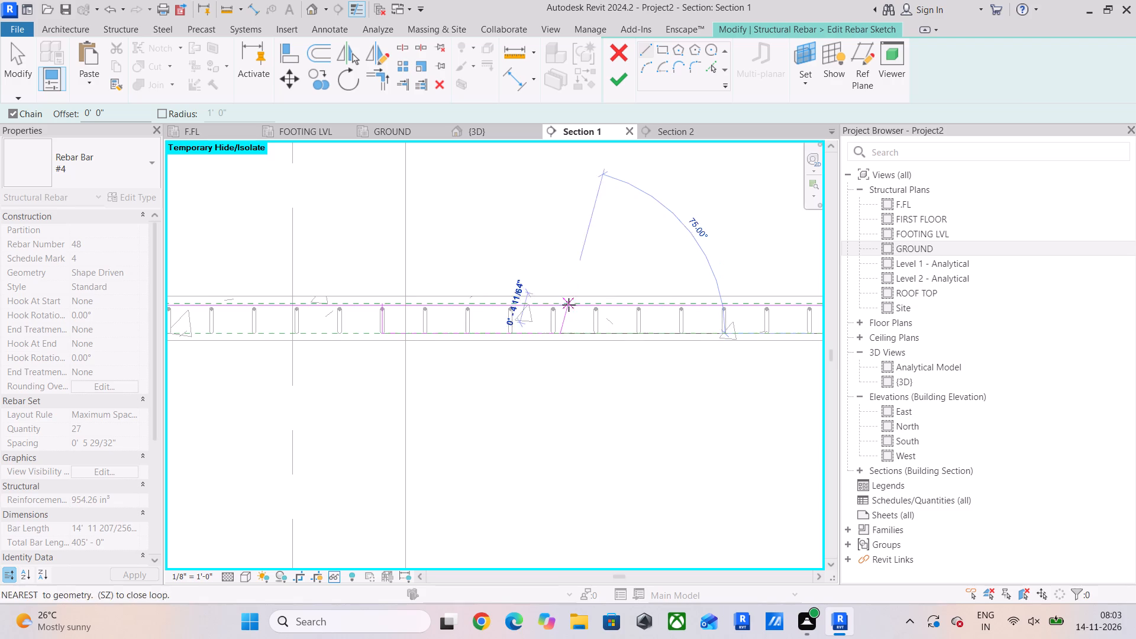
Sketch a vertical helper line from the 2' line's end up to the bar, and a 1' offset line along the bar.
scroll(560, 305, up, 5)
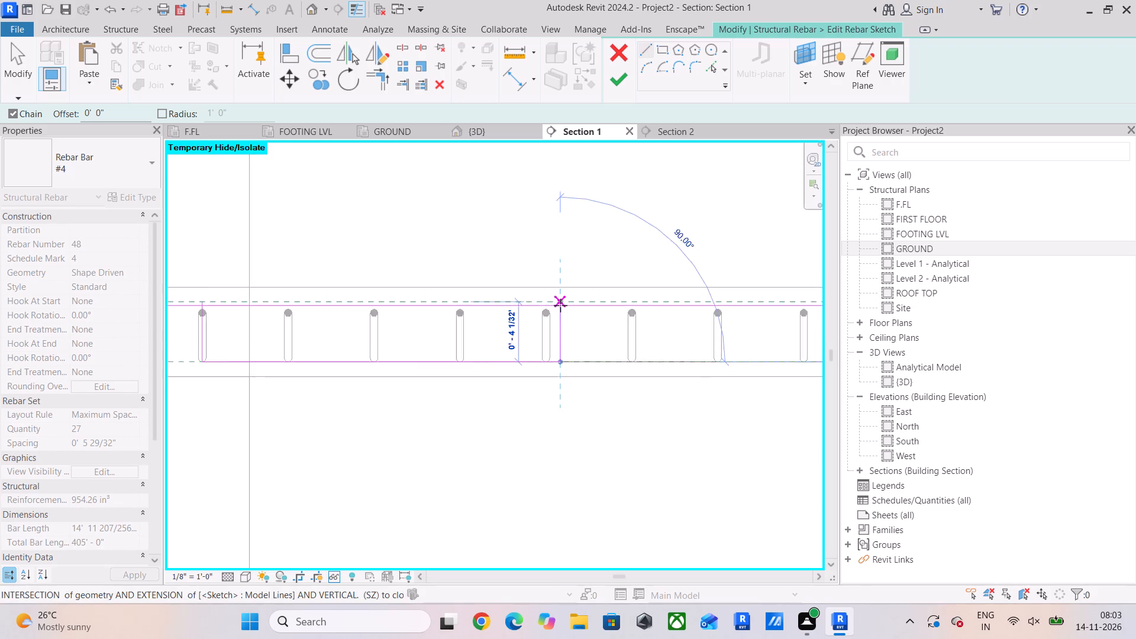
scroll(560, 305, up, 4)
click(561, 311)
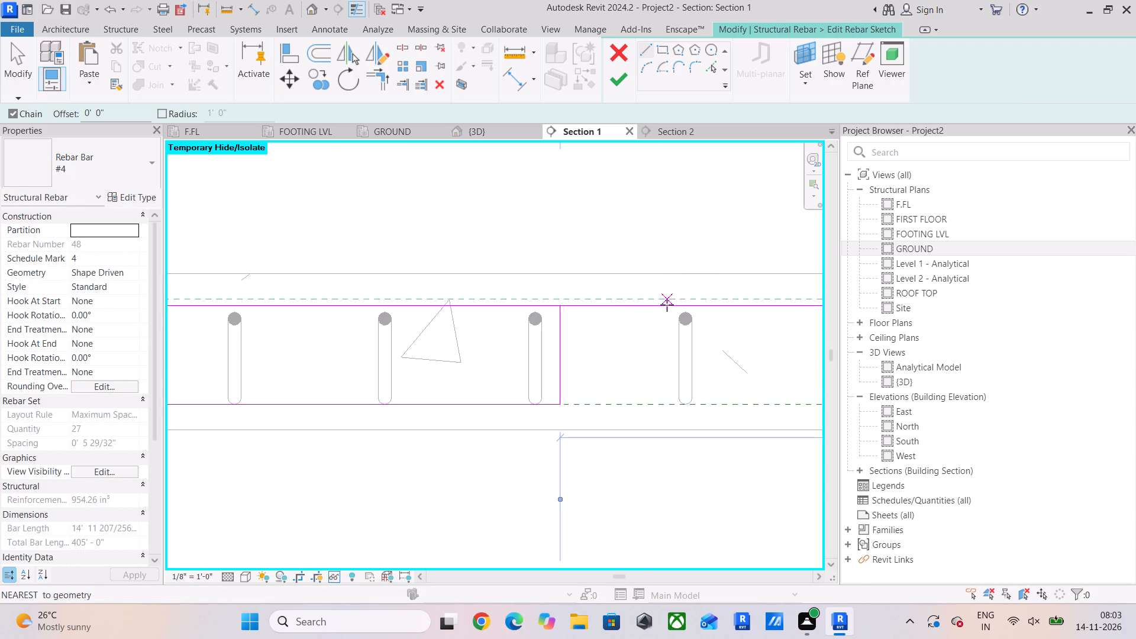
click(565, 308)
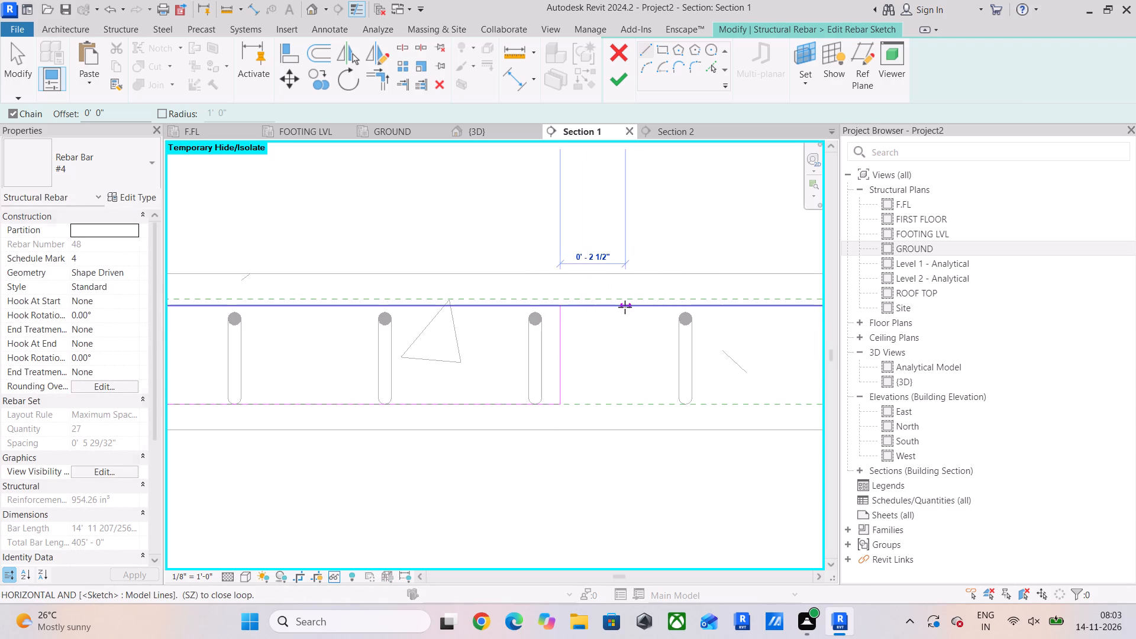
text(1')
key(Return)
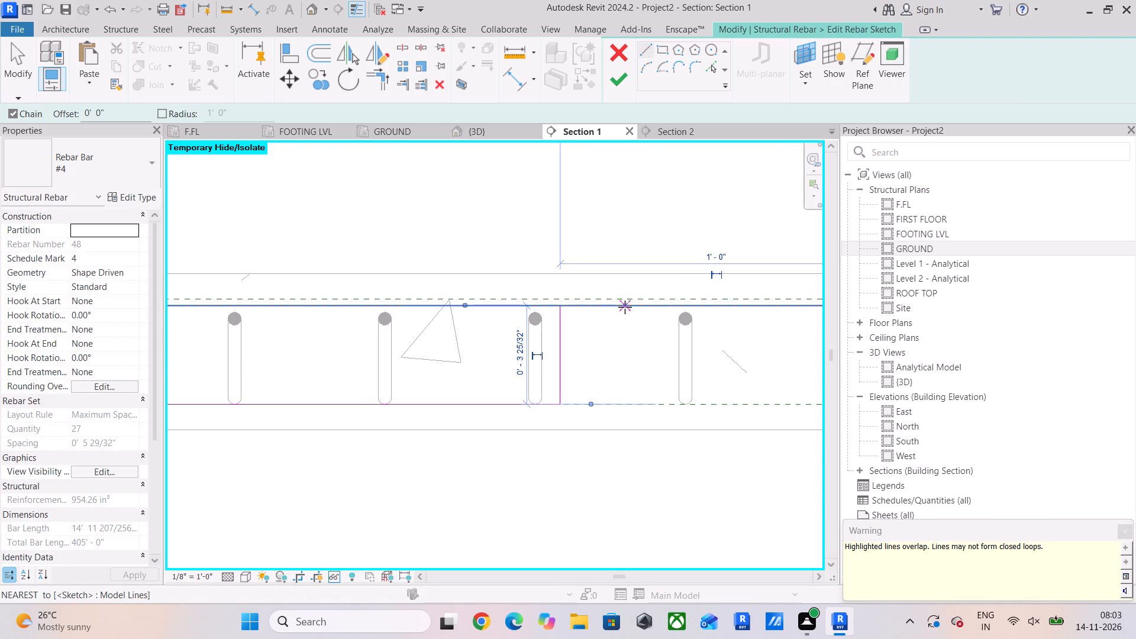
Draw the sloped crank line from the end of the 2' bottom line up to the end of the 1' top line.
click(566, 403)
middle_drag(651, 358, 648, 358)
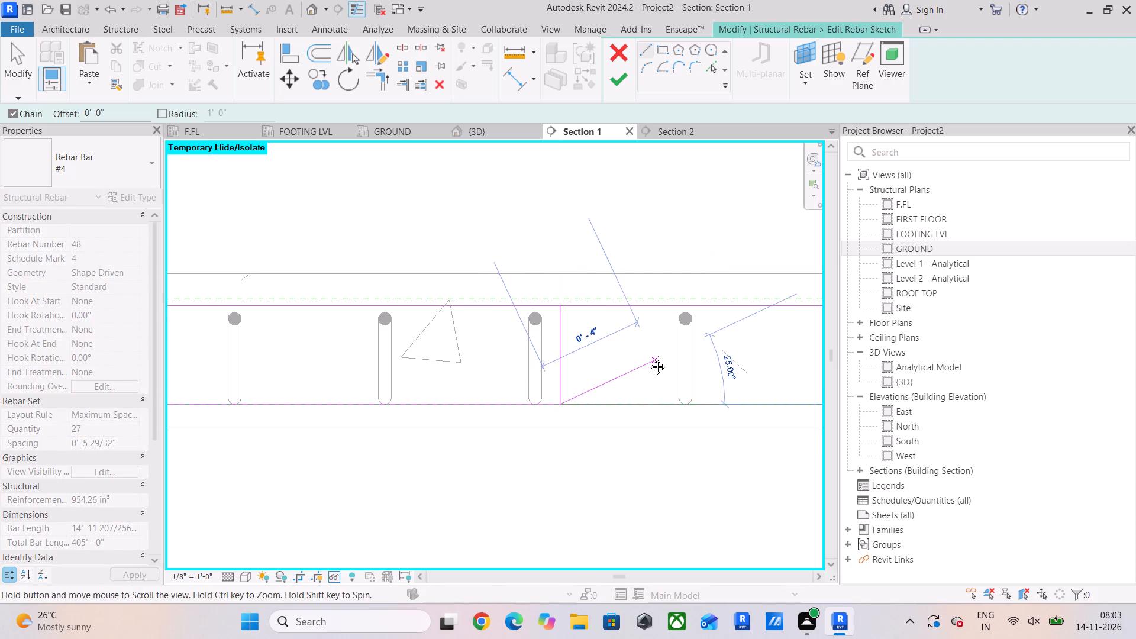
middle_drag(648, 358, 324, 373)
click(545, 324)
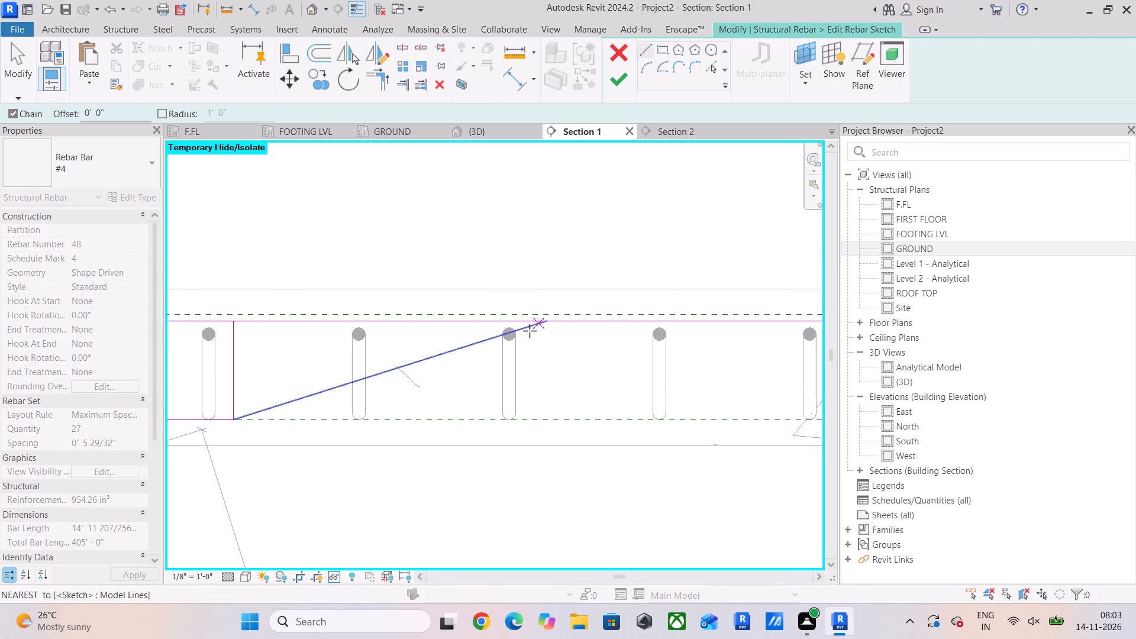
key(Escape)
key(Escape)
Delete the 1' line overlapping the top bar and the vertical helper line at the foot of the crank.
click(446, 323)
key(Delete)
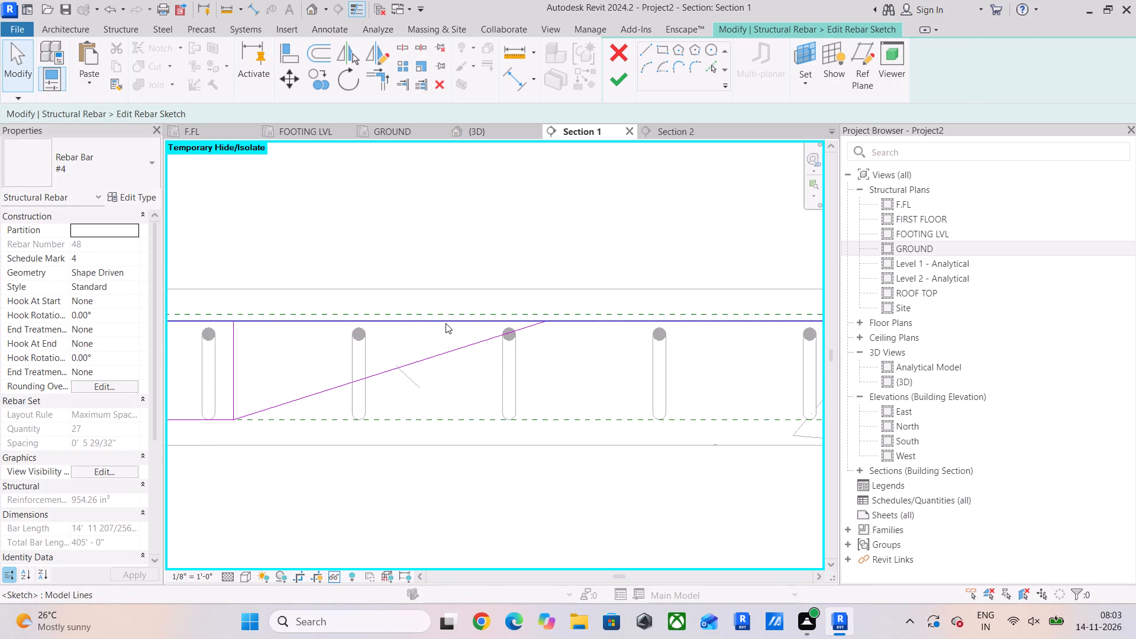
click(239, 376)
key(Delete)
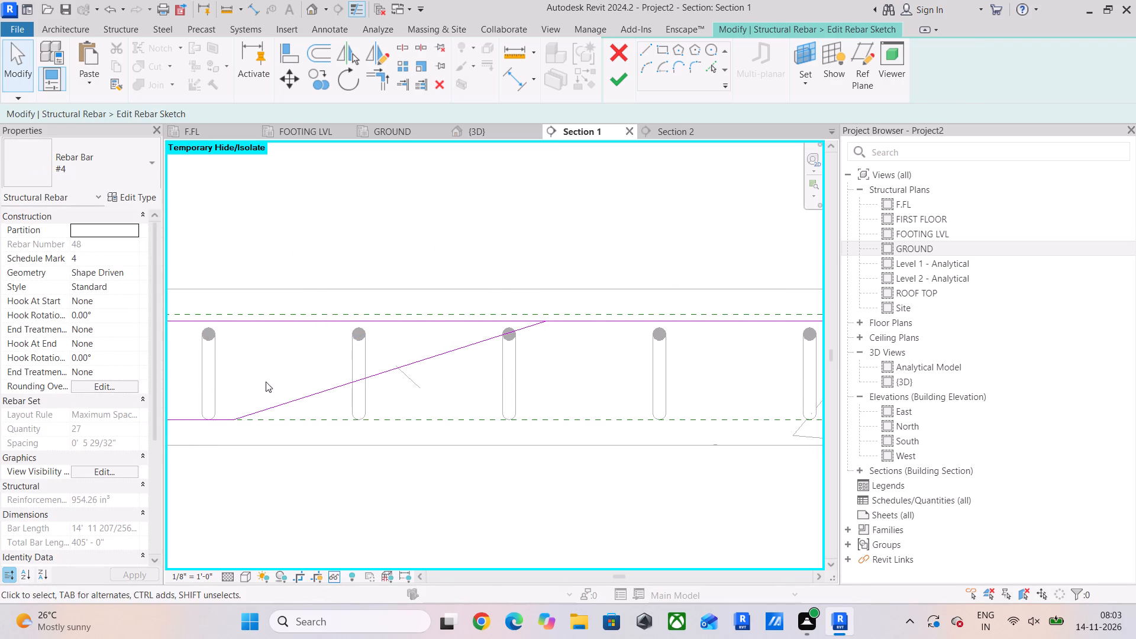
Mirror a copy of the sloped crank line about a vertical axis through the bar's midpoint.
click(401, 375)
click(402, 372)
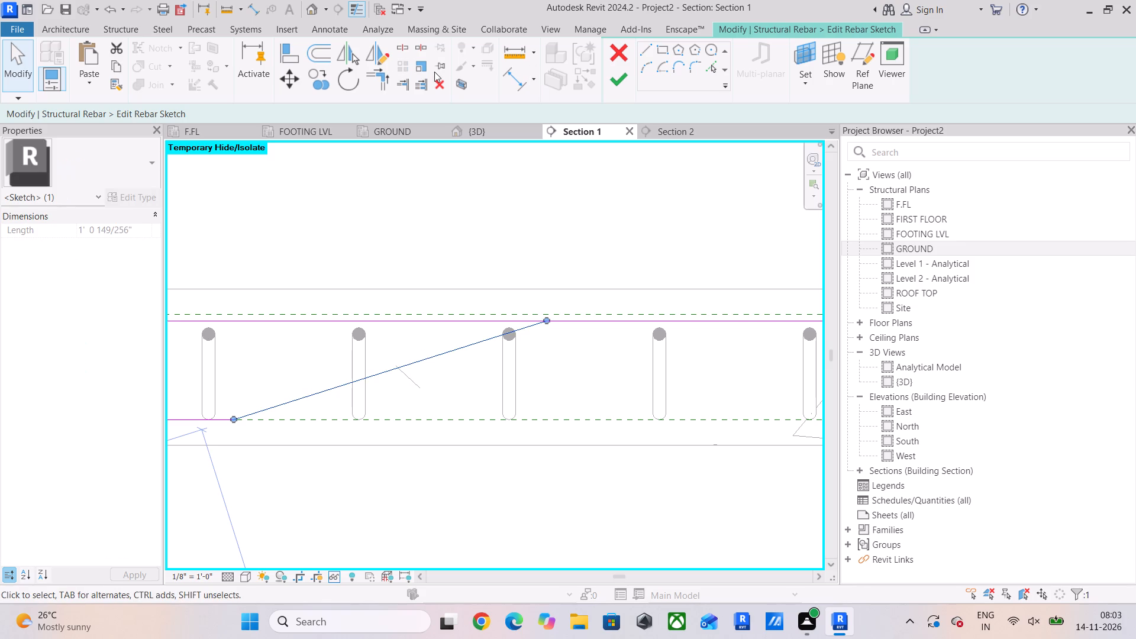
click(369, 61)
scroll(351, 247, down, 6)
middle_drag(351, 247, 751, 244)
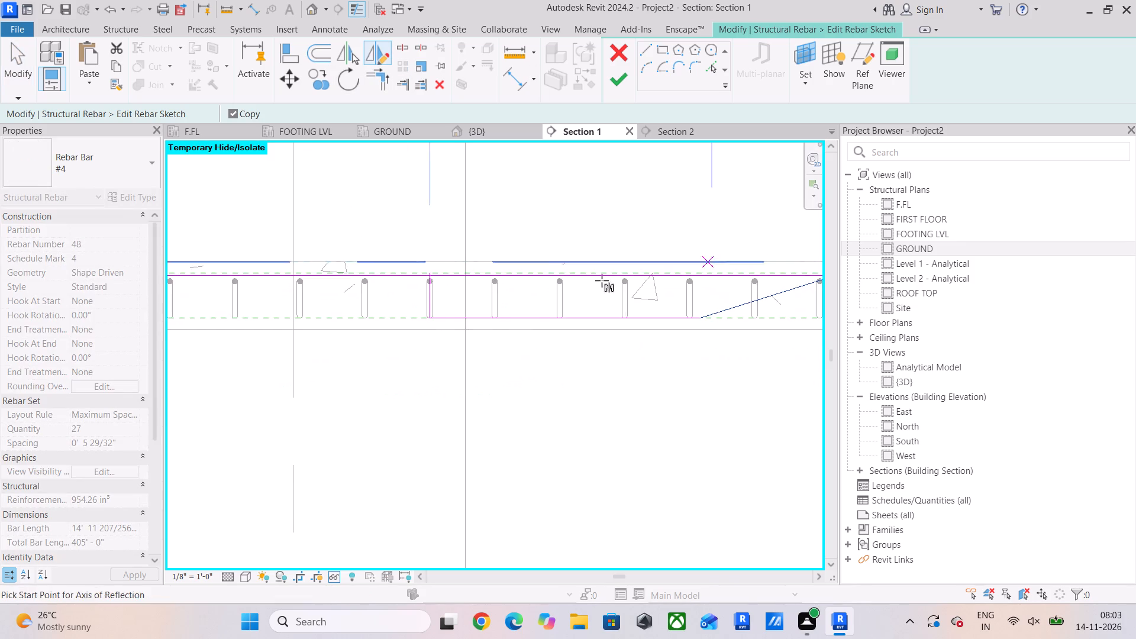
click(434, 317)
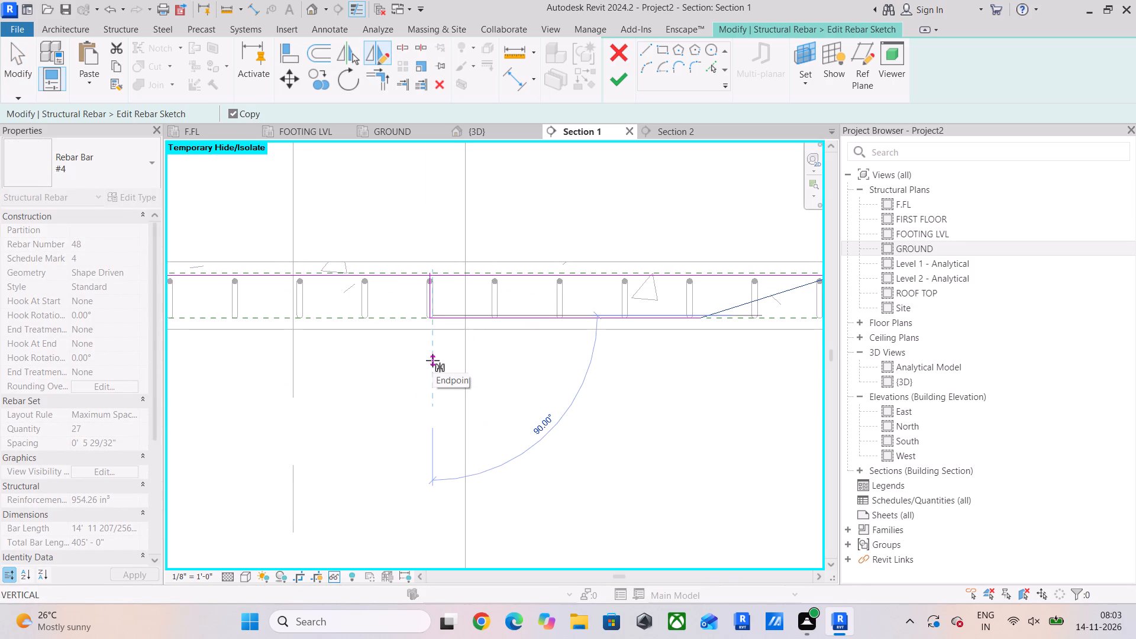
click(433, 360)
middle_drag(325, 324, 364, 348)
key(Escape)
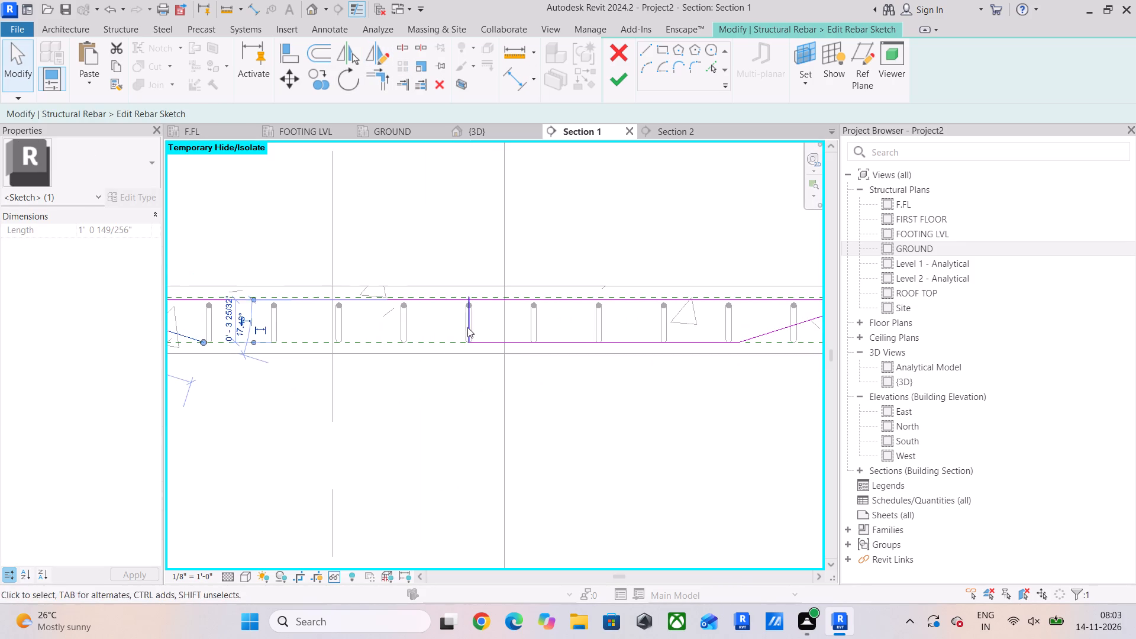
key(Escape)
Delete the vertical helper line at the bar's midpoint.
click(469, 324)
key(Delete)
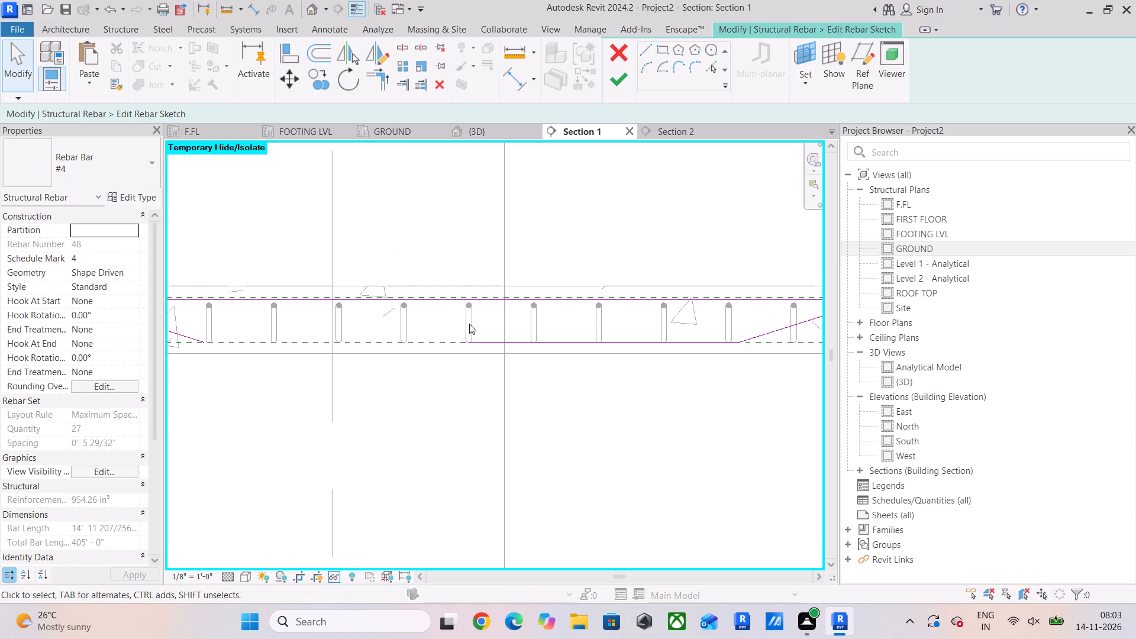
Extend the bottom line's free end along the bottom cover to the foot of the mirrored crank line.
click(493, 337)
drag(466, 341, 392, 342)
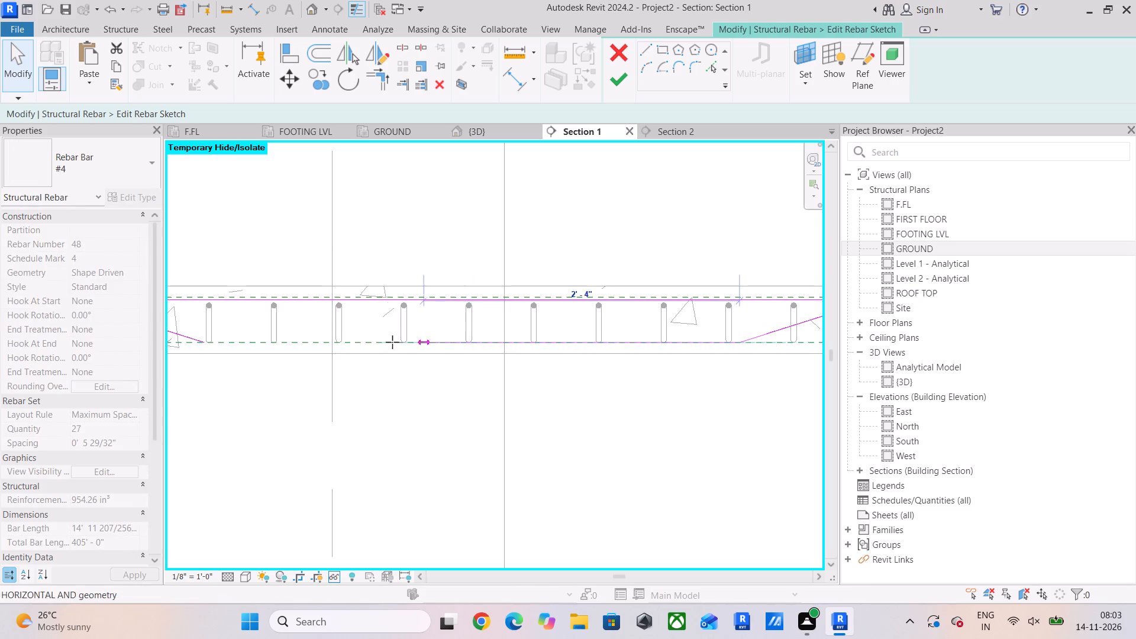
drag(392, 342, 204, 346)
middle_drag(257, 373, 366, 406)
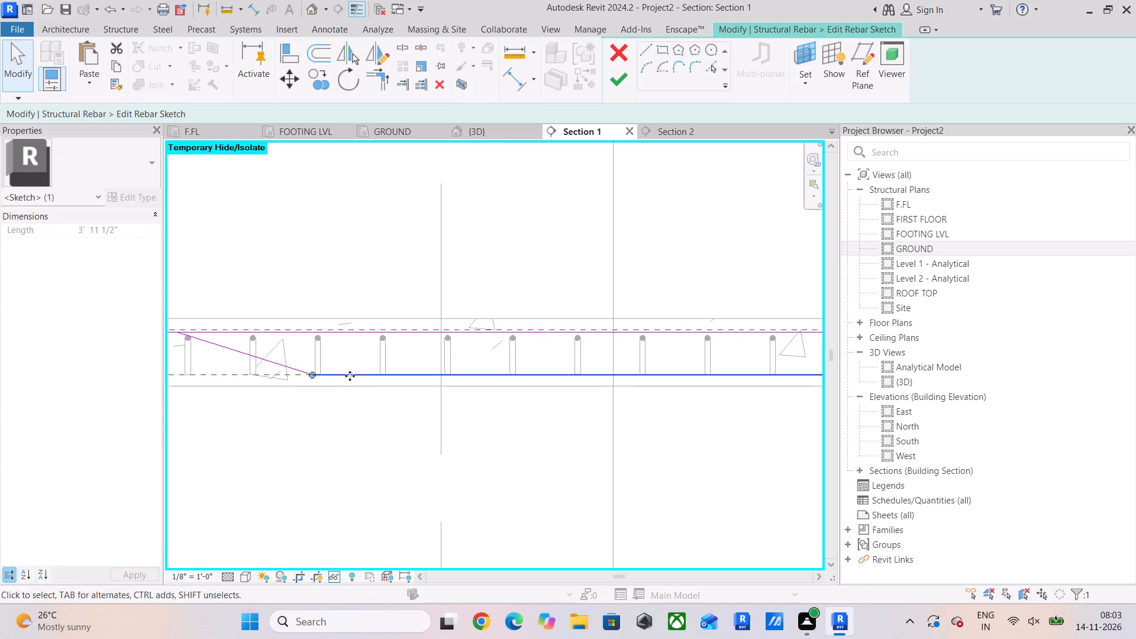
key(Escape)
key(Escape)
Split the bar's top line between the two cranks and trim its outer part to meet the mirrored crank line.
click(404, 51)
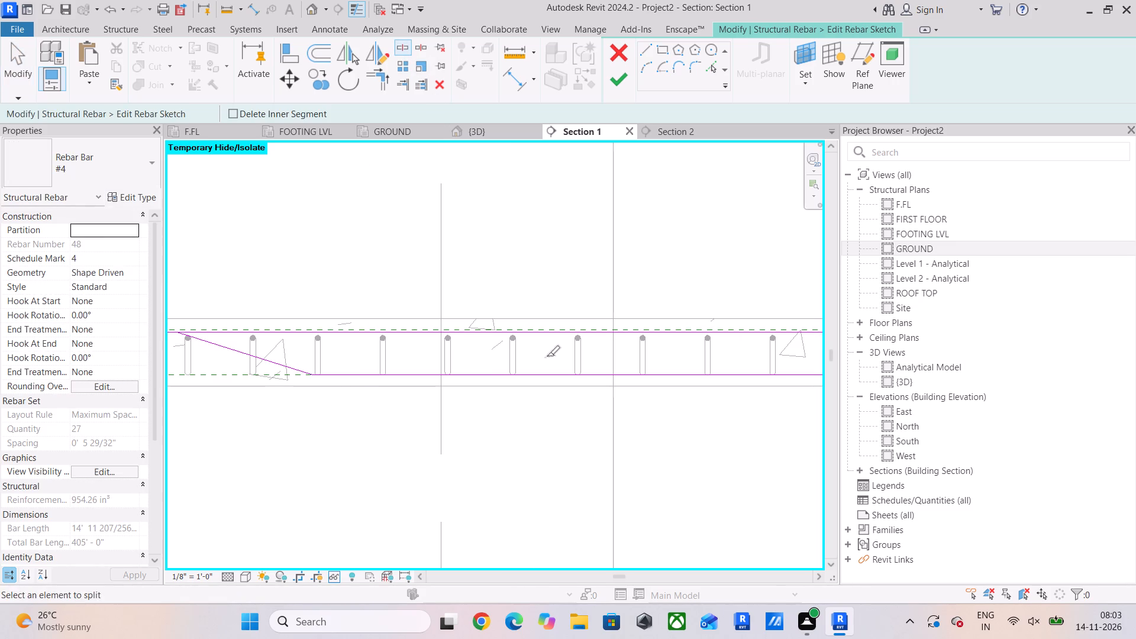
click(553, 336)
click(370, 82)
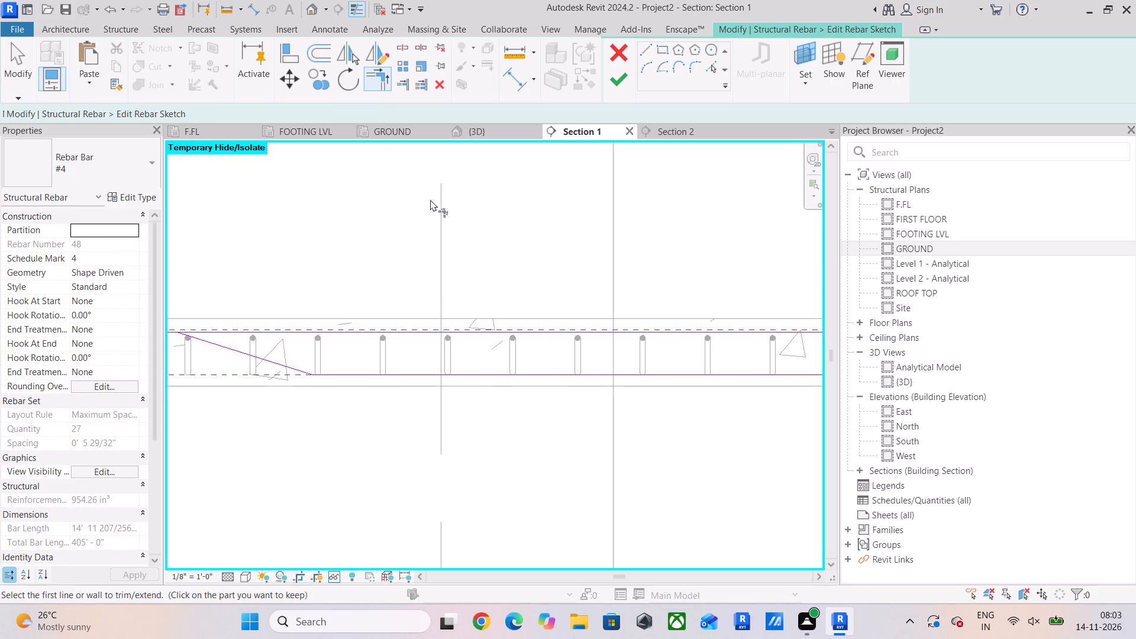
middle_drag(458, 242, 744, 280)
click(421, 375)
click(504, 383)
middle_drag(645, 402, 625, 402)
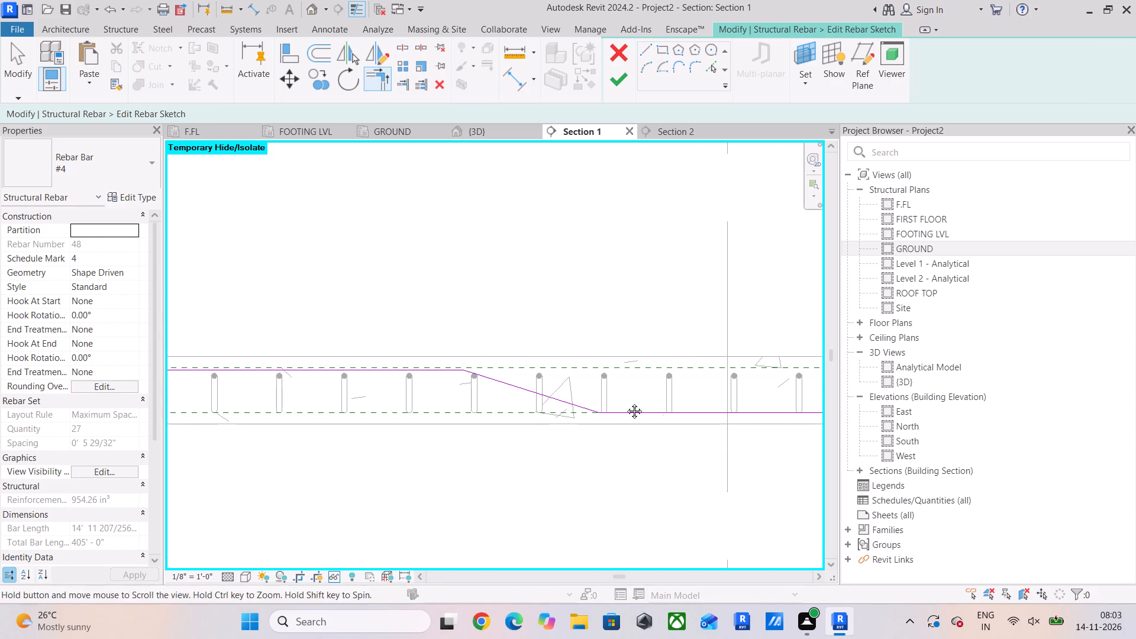
Trim the mirrored crank line and the bar's outer top line to a corner, and finish the rebar sketch.
middle_drag(625, 402, 266, 402)
scroll(632, 410, down, 1)
middle_drag(735, 413, 498, 413)
click(545, 398)
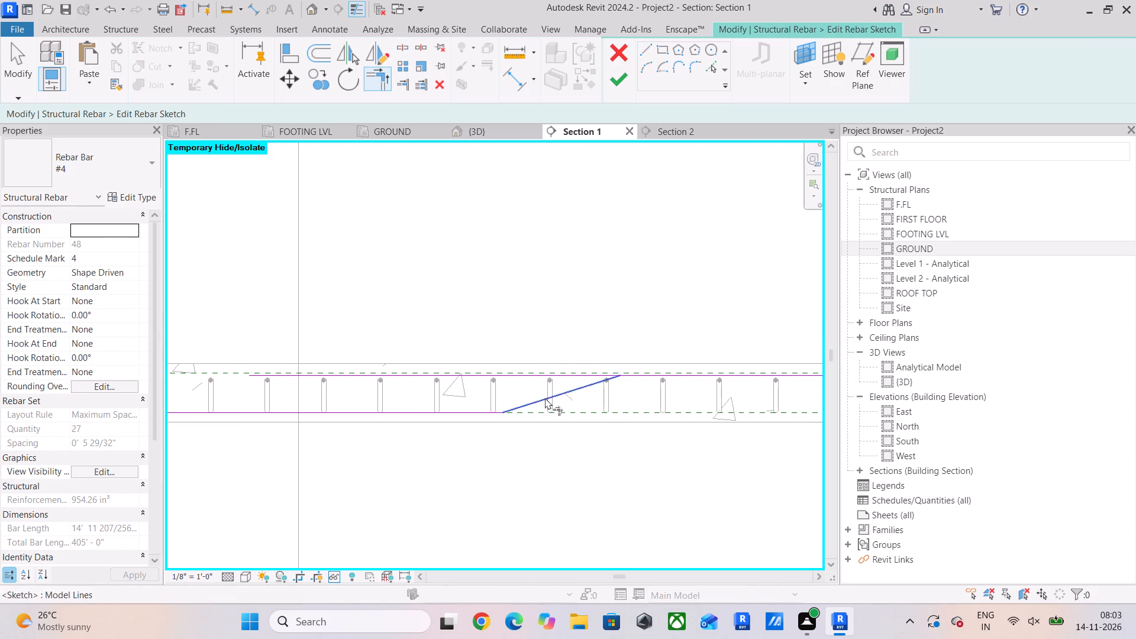
click(632, 378)
scroll(561, 406, down, 4)
key(Escape)
key(Escape)
scroll(311, 398, down, 2)
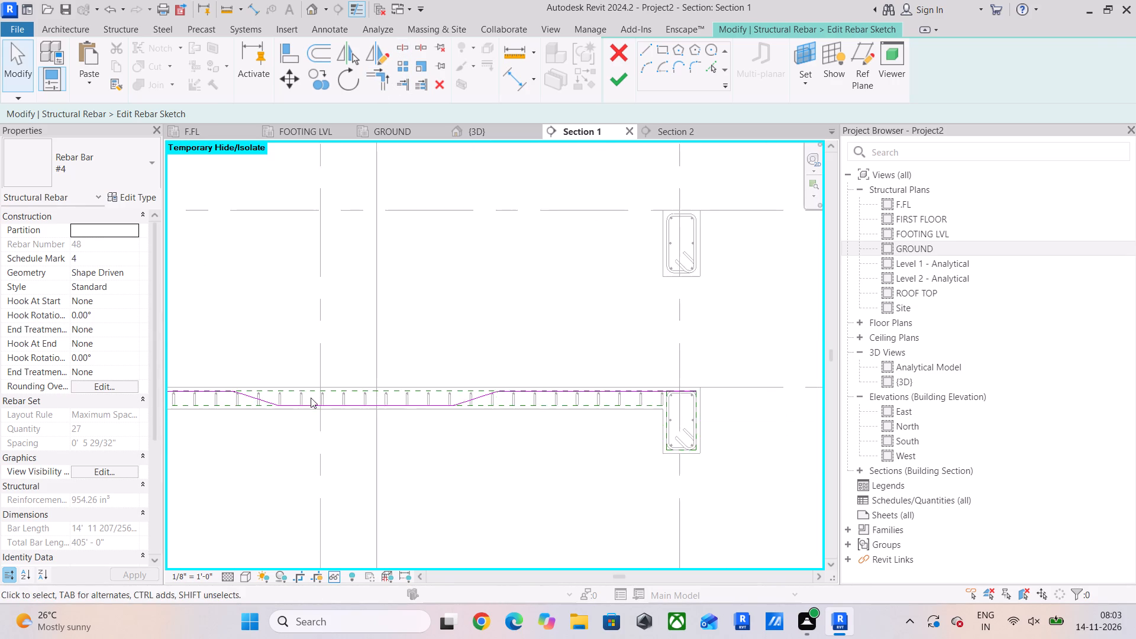
scroll(311, 398, down, 3)
middle_drag(395, 413, 531, 413)
scroll(537, 413, down, 1)
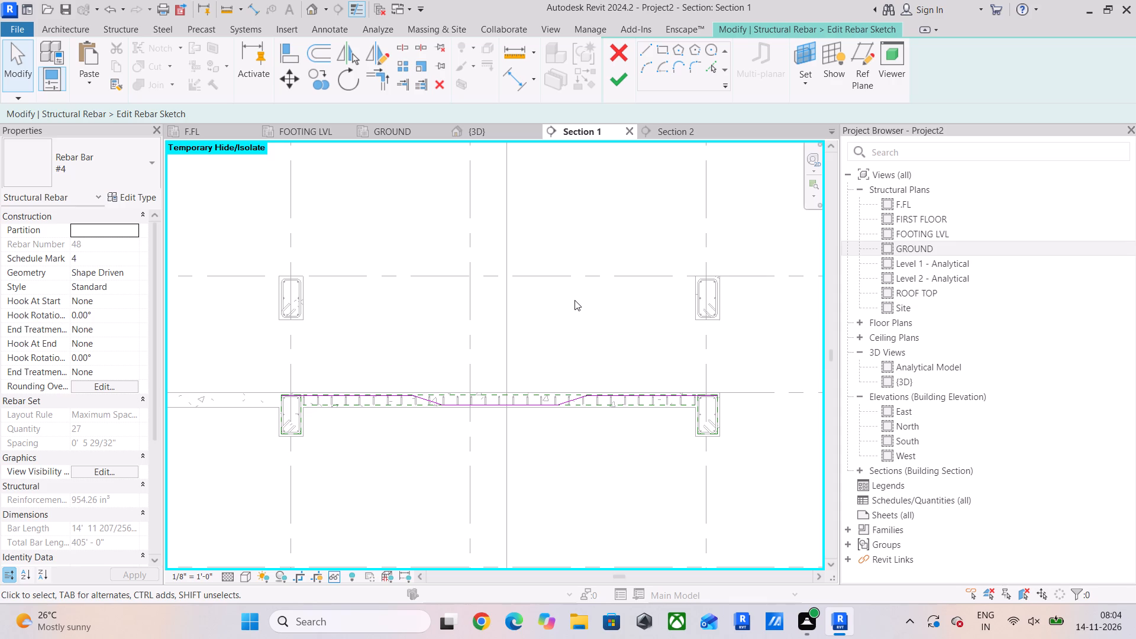
click(611, 84)
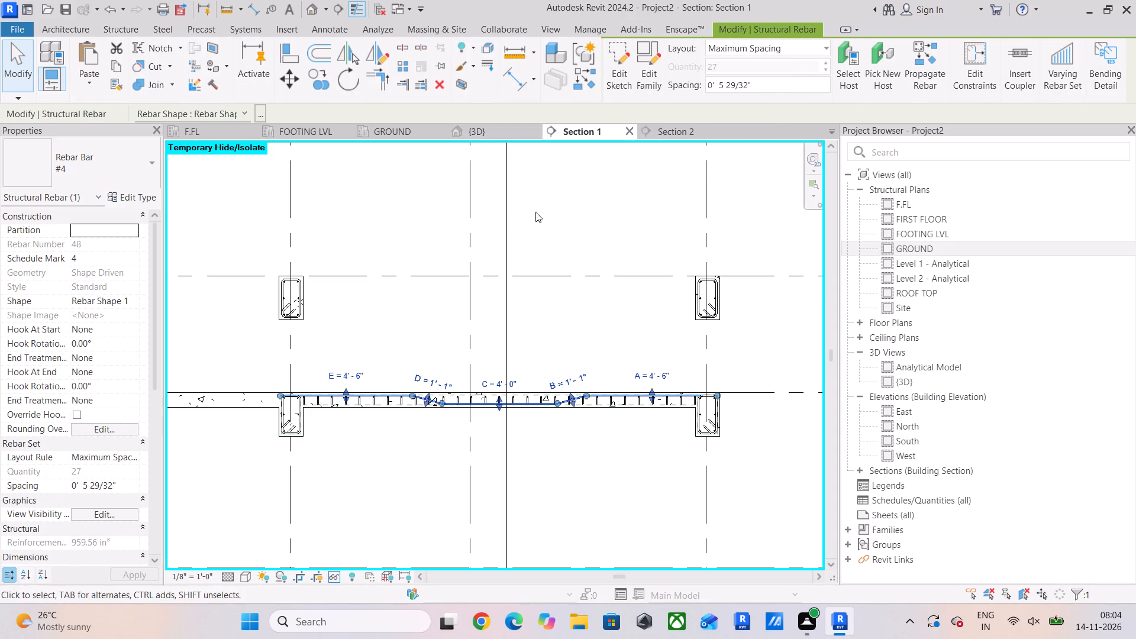
Select the slab bay's rebar, excluding Structural Foundations from the selection, and set it to show unobscured in the {3D} view.
scroll(396, 412, up, 10)
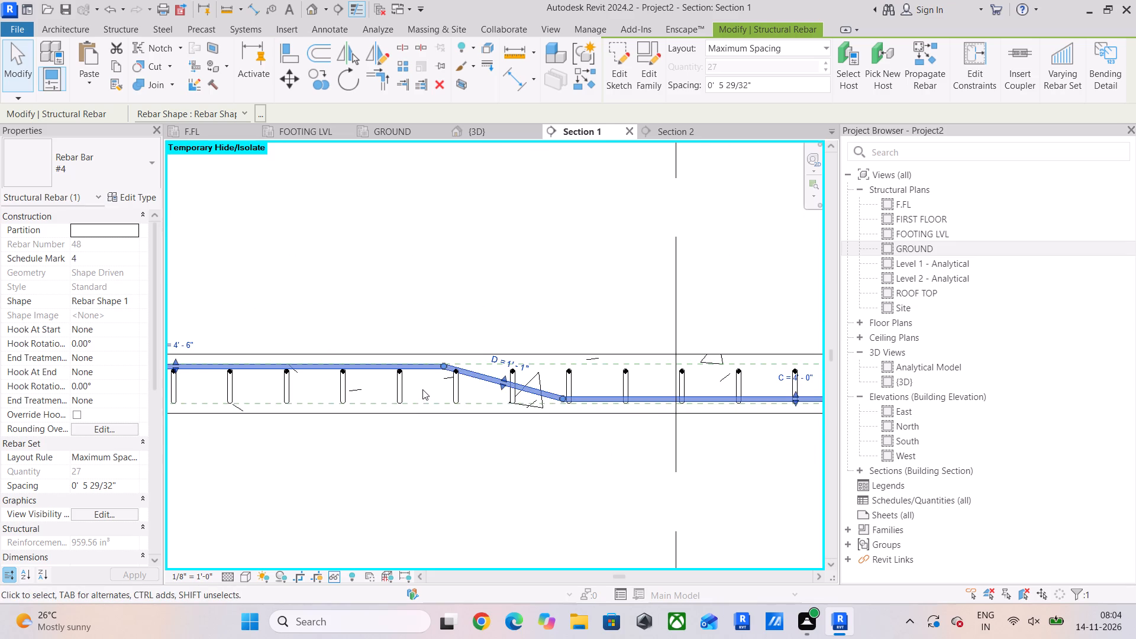
scroll(414, 385, down, 9)
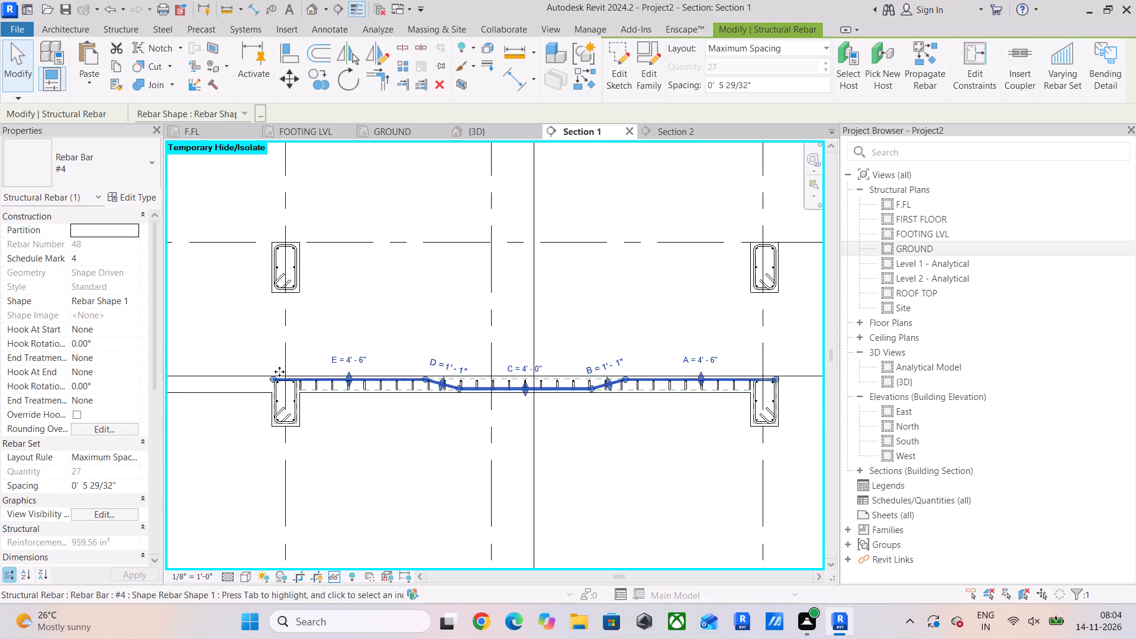
drag(248, 348, 818, 405)
click(619, 88)
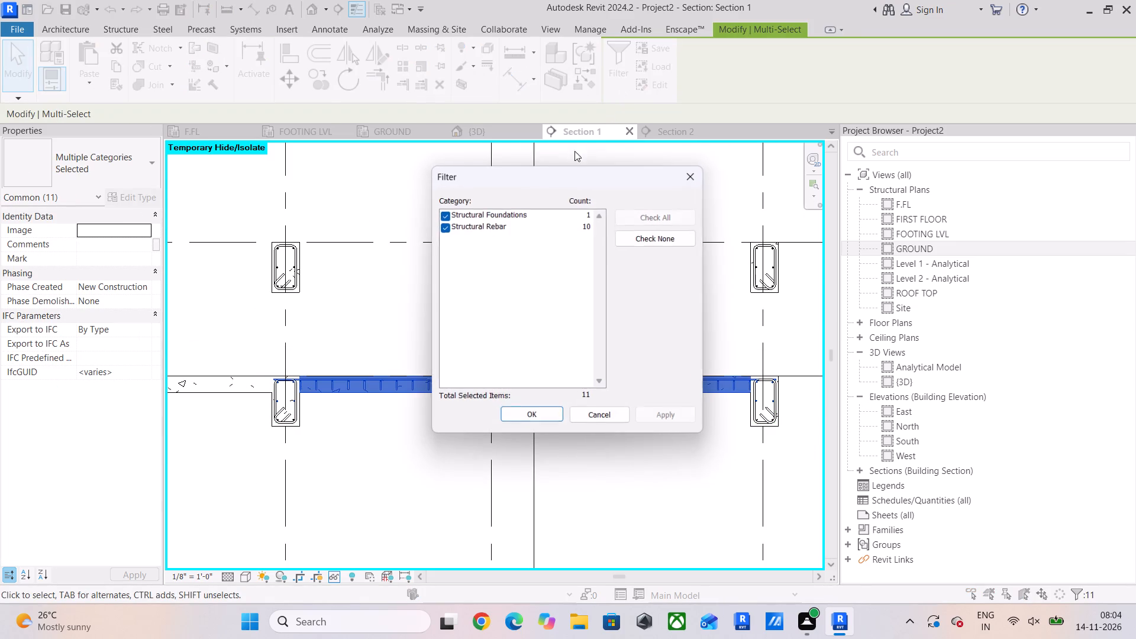
click(446, 211)
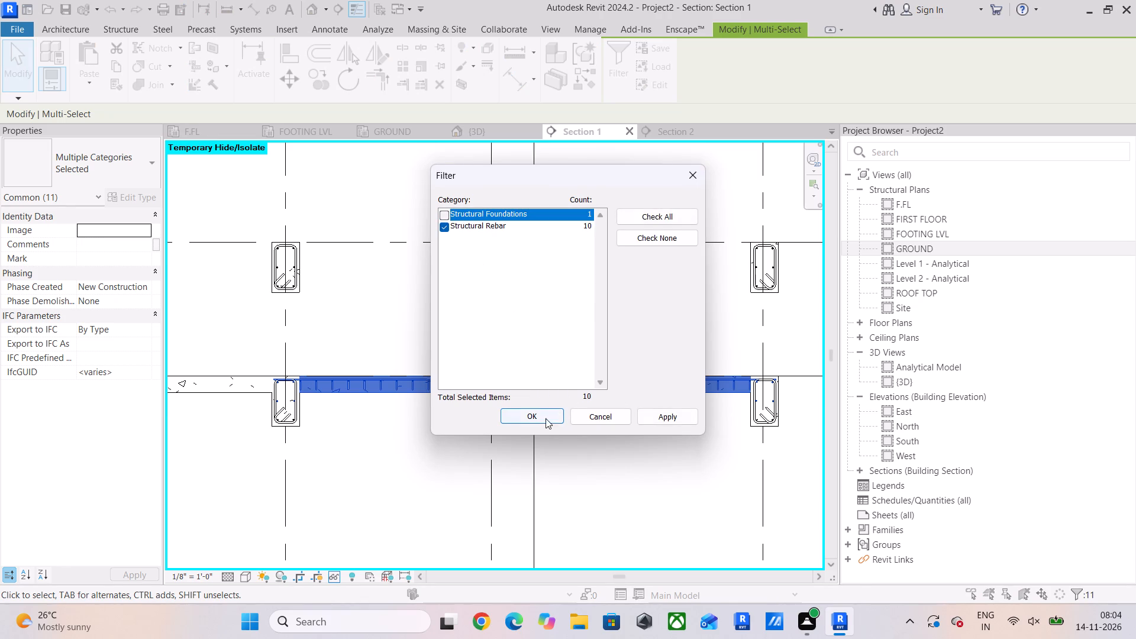
click(546, 419)
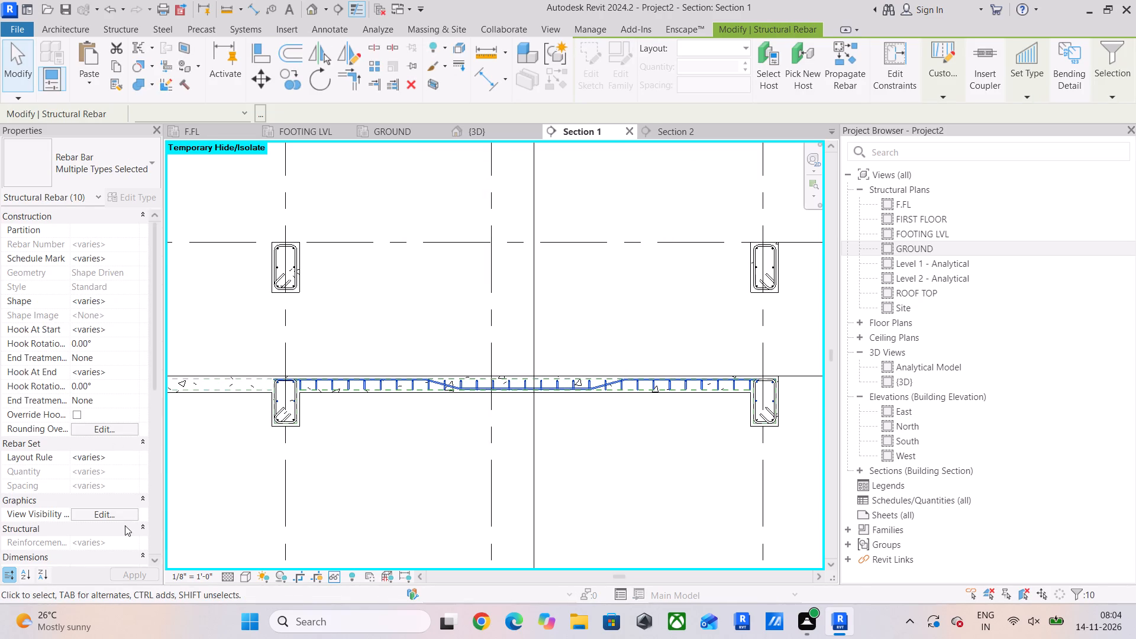
click(122, 515)
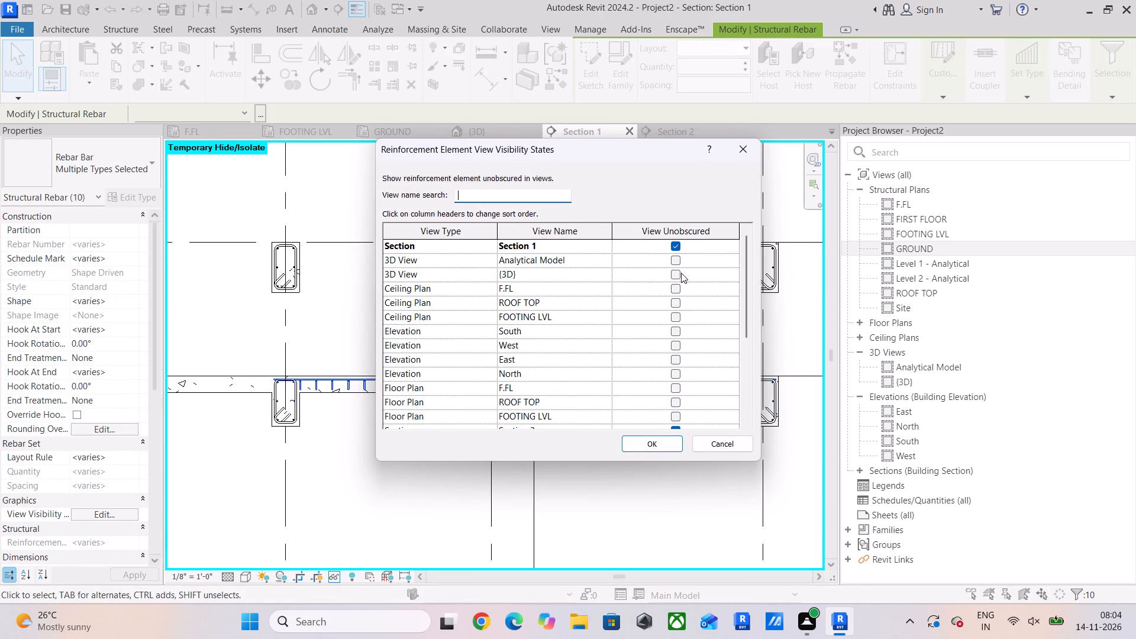
click(676, 275)
click(656, 444)
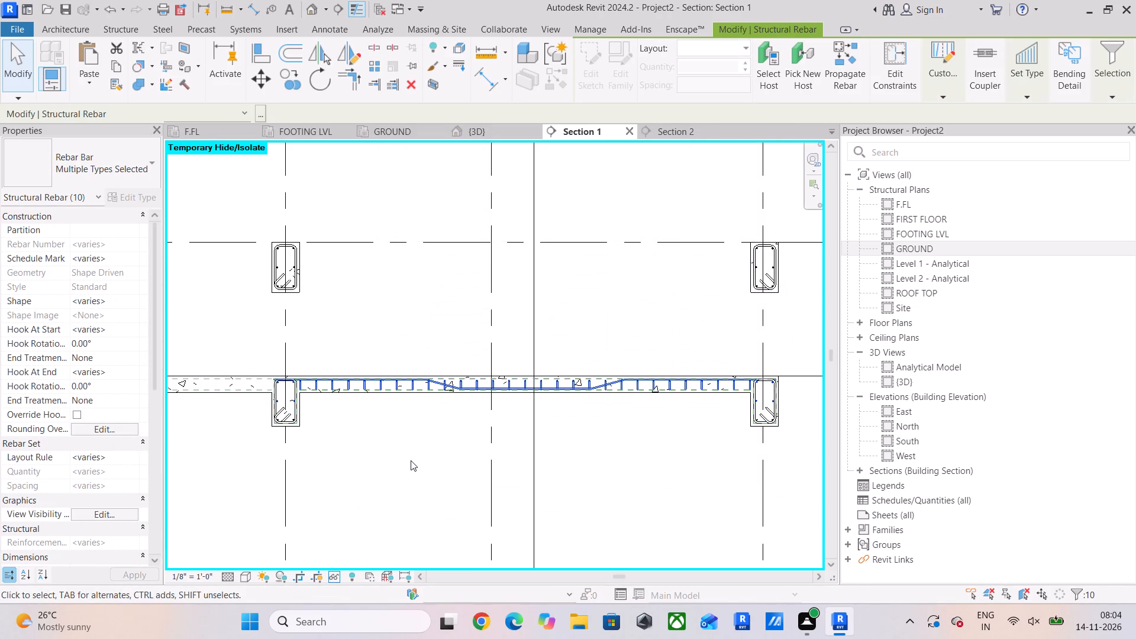
scroll(513, 372, up, 5)
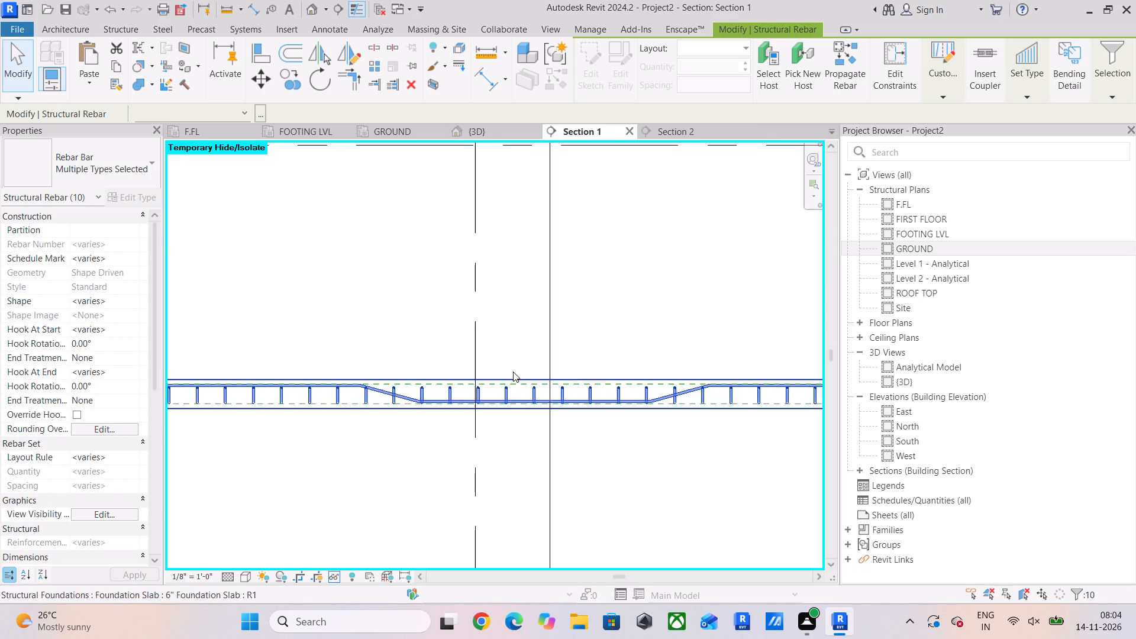
click(306, 517)
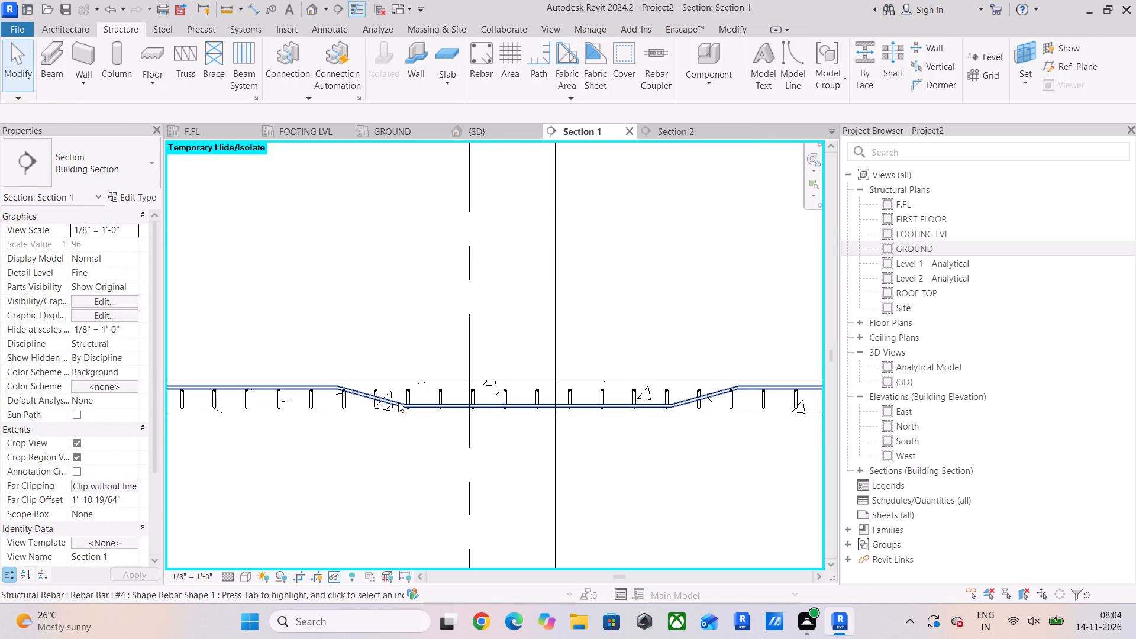
Examine the slab bay's cranked reinforcement between the beams in the 3D view.
click(492, 135)
scroll(519, 325, down, 5)
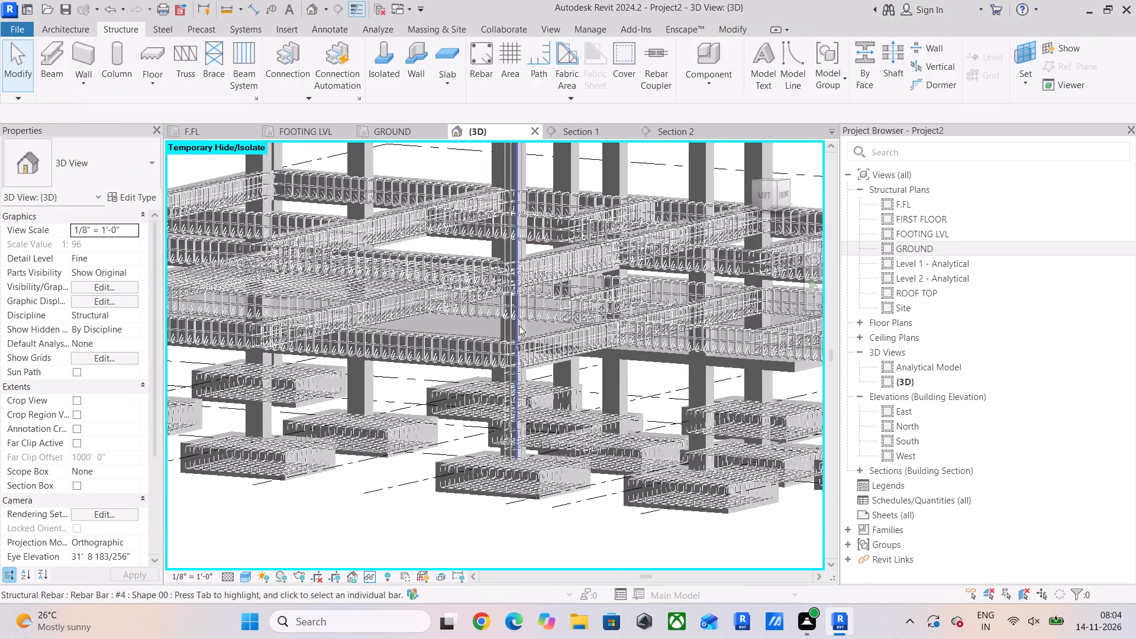
shift+middle_drag(633, 362, 622, 386)
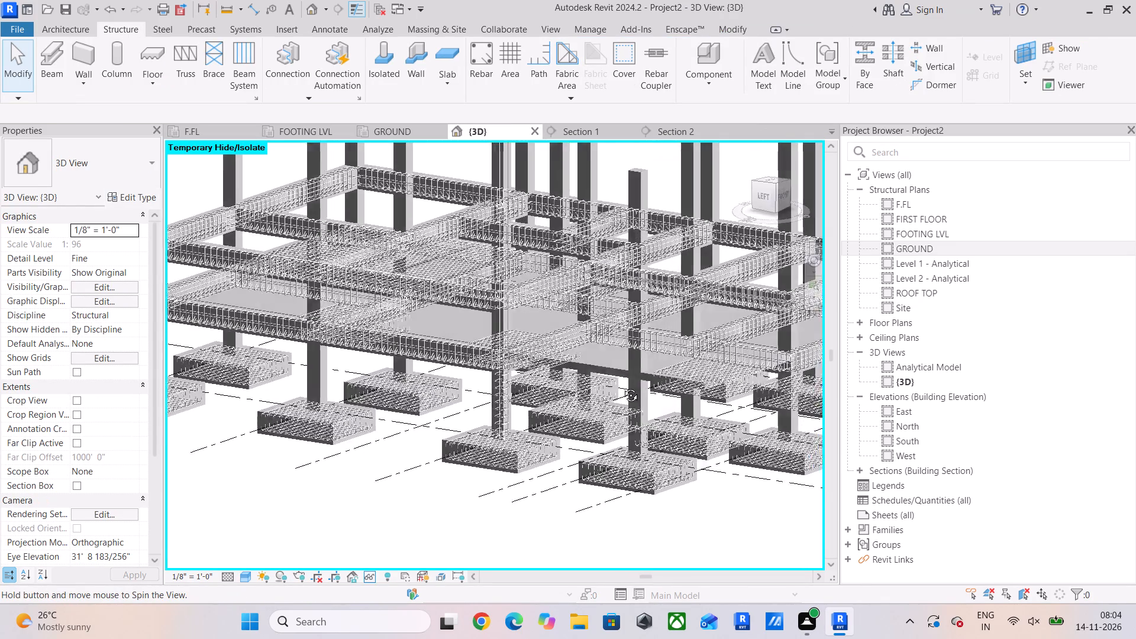
shift+middle_drag(622, 386, 268, 357)
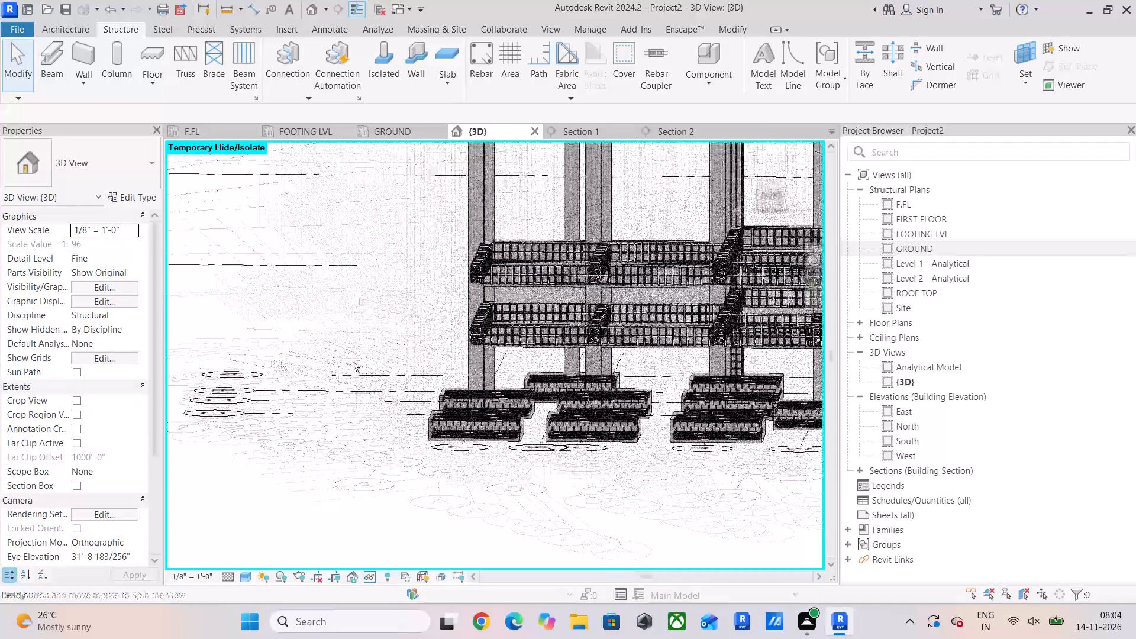
middle_drag(617, 344, 88, 347)
scroll(556, 332, up, 5)
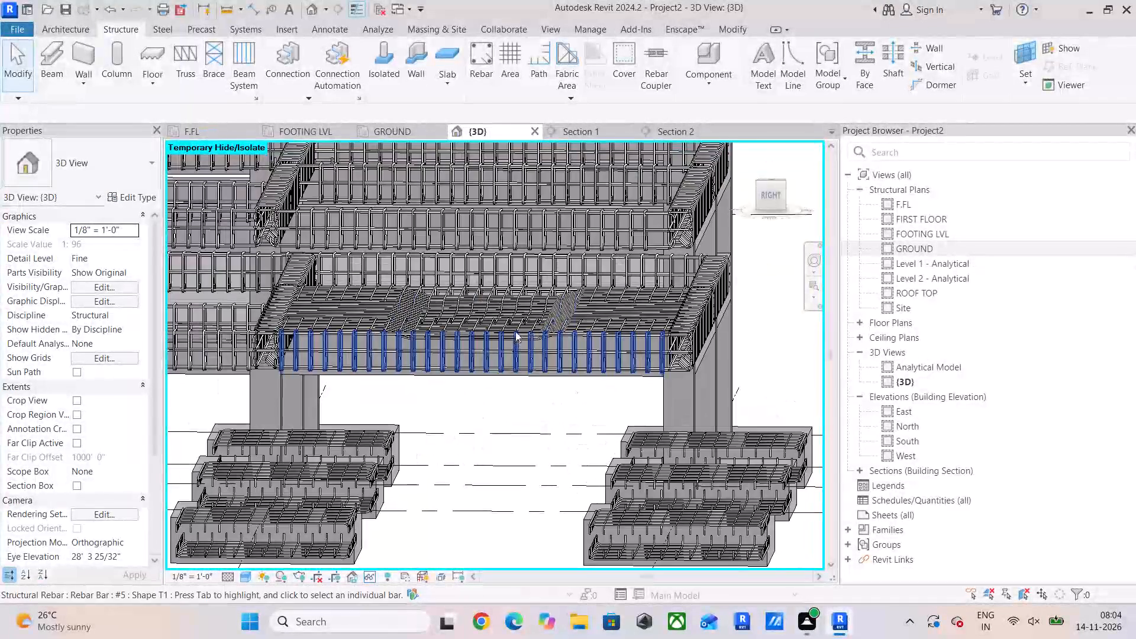
shift+middle_drag(515, 331, 475, 334)
scroll(392, 311, up, 5)
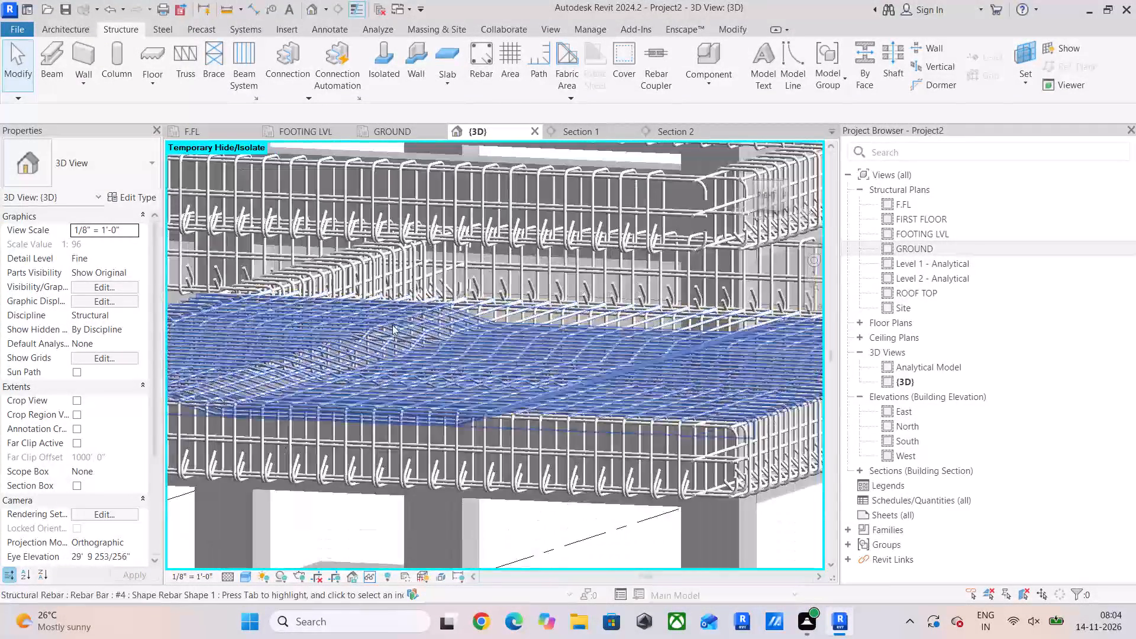
scroll(501, 479, down, 4)
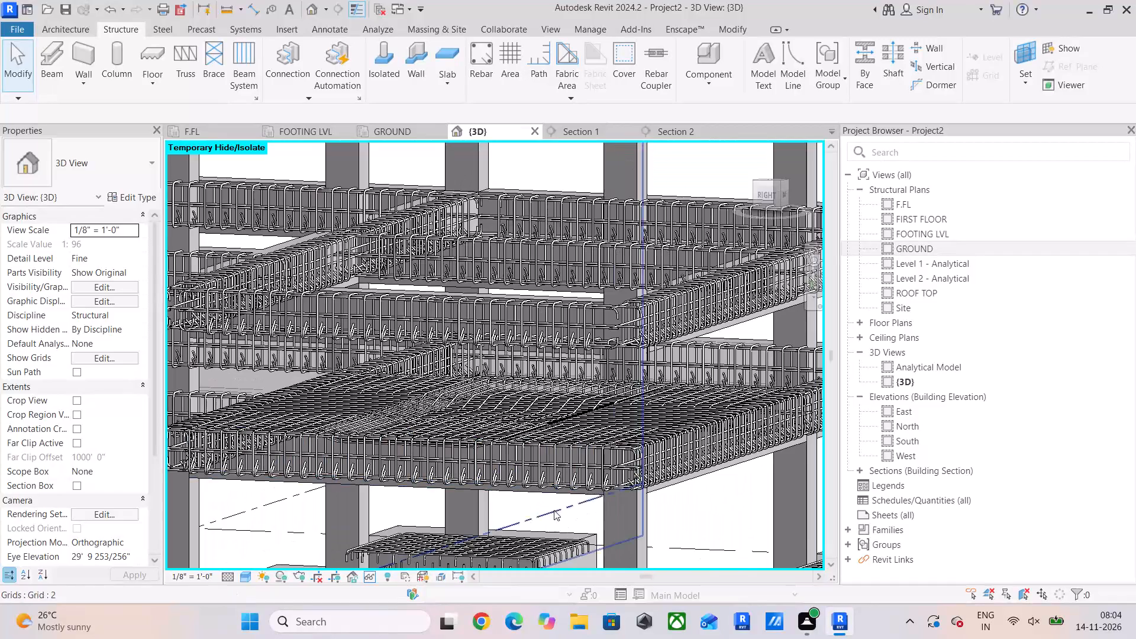
middle_drag(674, 524, 595, 457)
scroll(674, 410, down, 4)
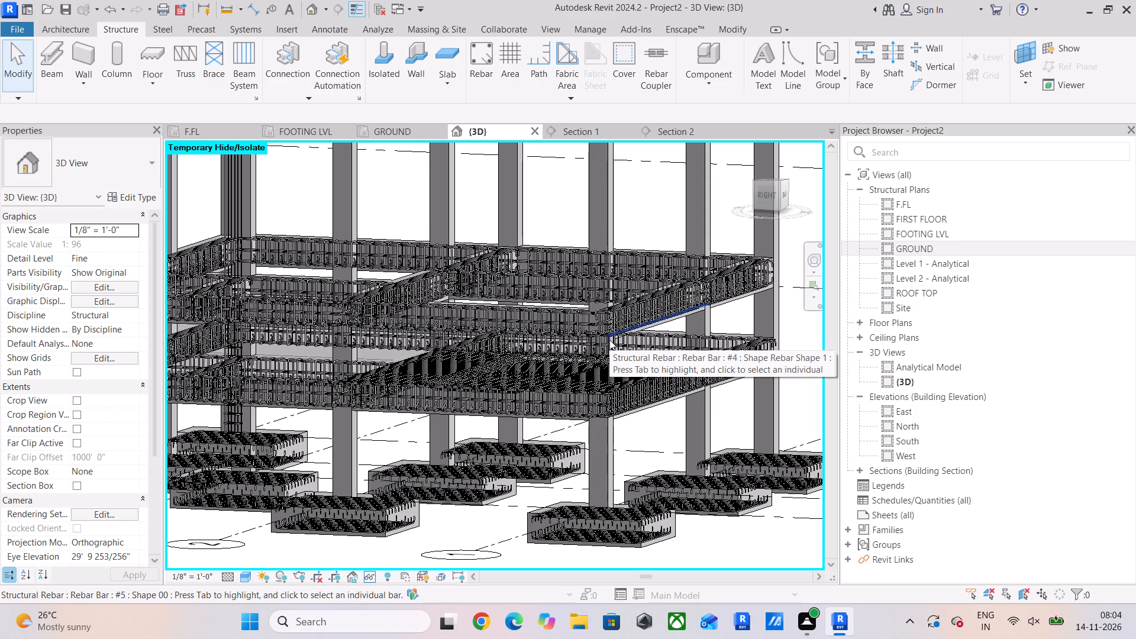
In Section 1, propagate the reinforced foundation slab's rebar to the adjacent 6" foundation slab, using Align By Host.
click(582, 130)
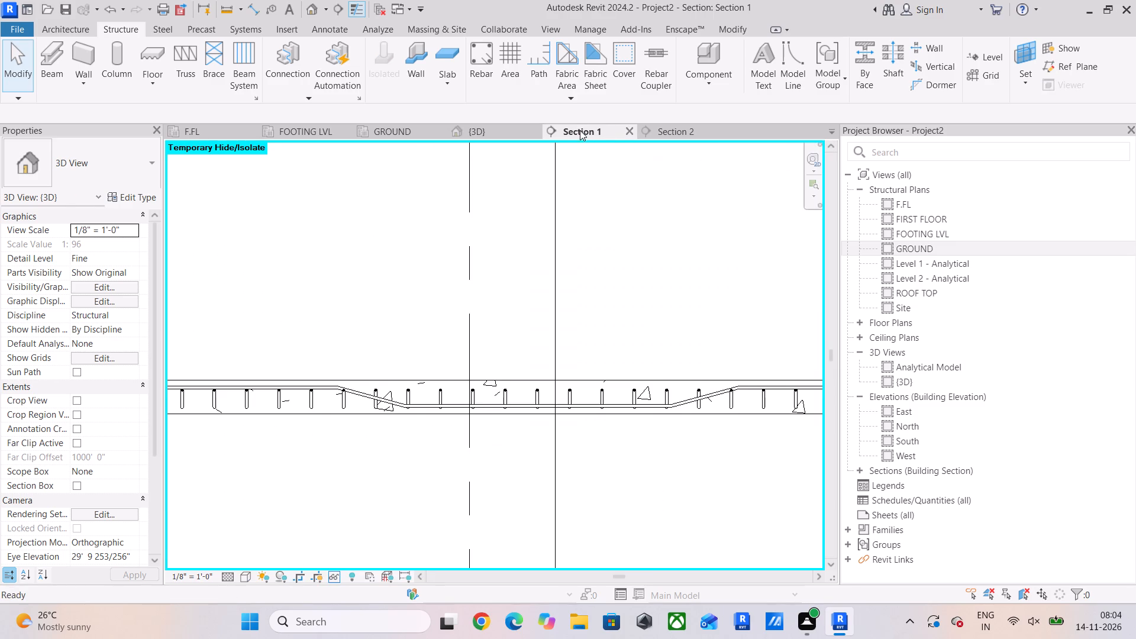
scroll(714, 360, down, 8)
middle_drag(714, 370, 559, 376)
scroll(450, 357, up, 5)
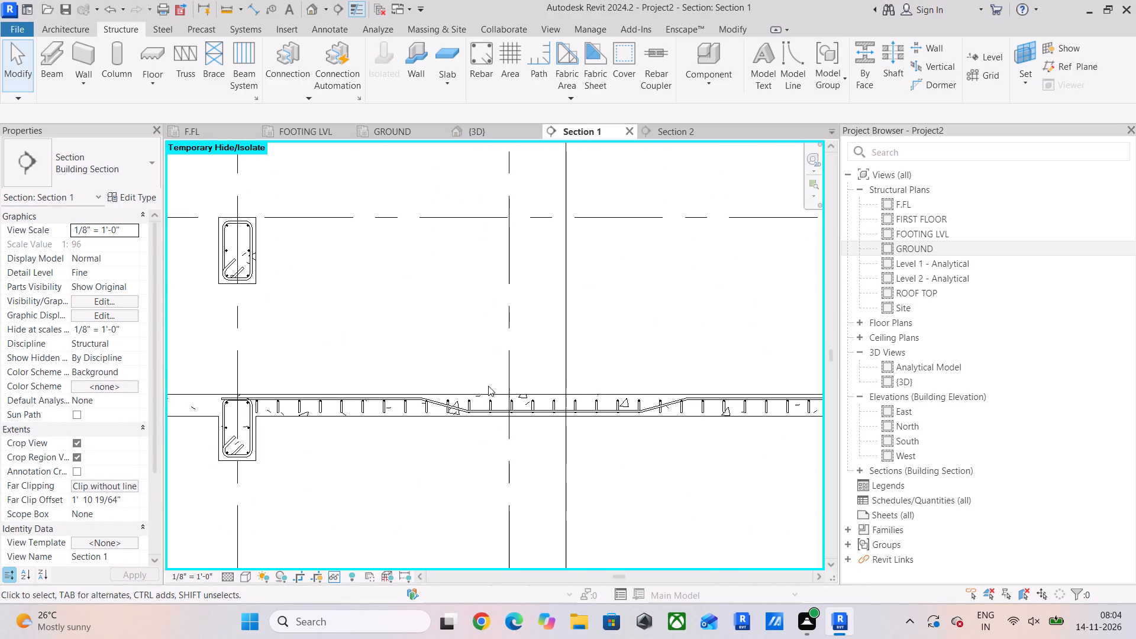
click(493, 392)
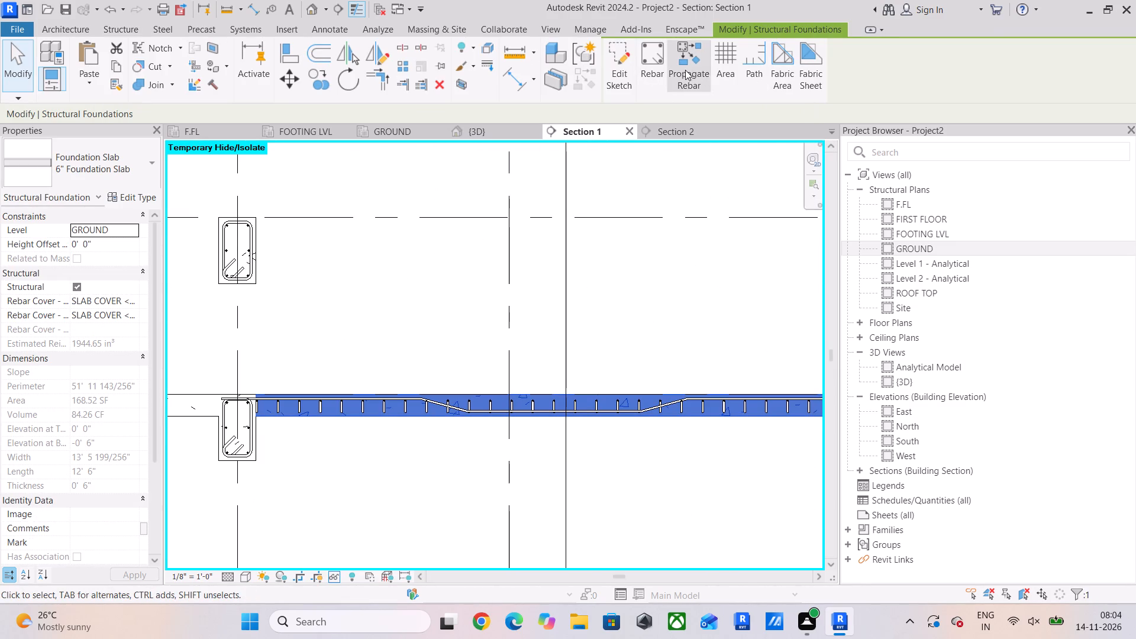
click(685, 70)
middle_drag(588, 314, 832, 273)
click(395, 355)
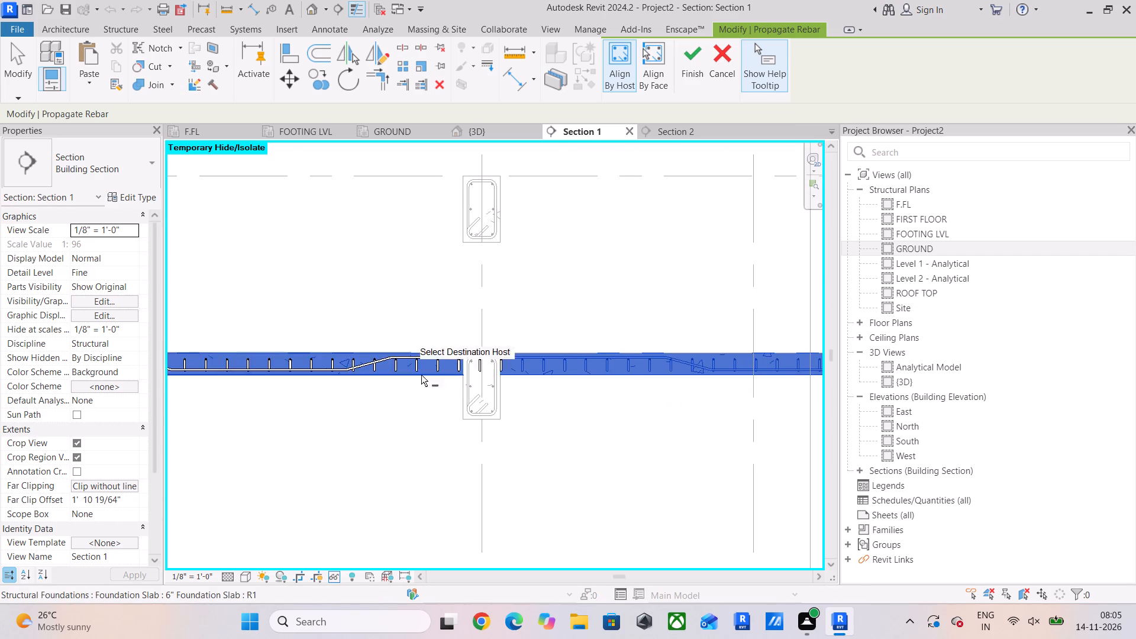
scroll(452, 407, down, 4)
middle_drag(467, 411, 528, 418)
scroll(390, 386, up, 5)
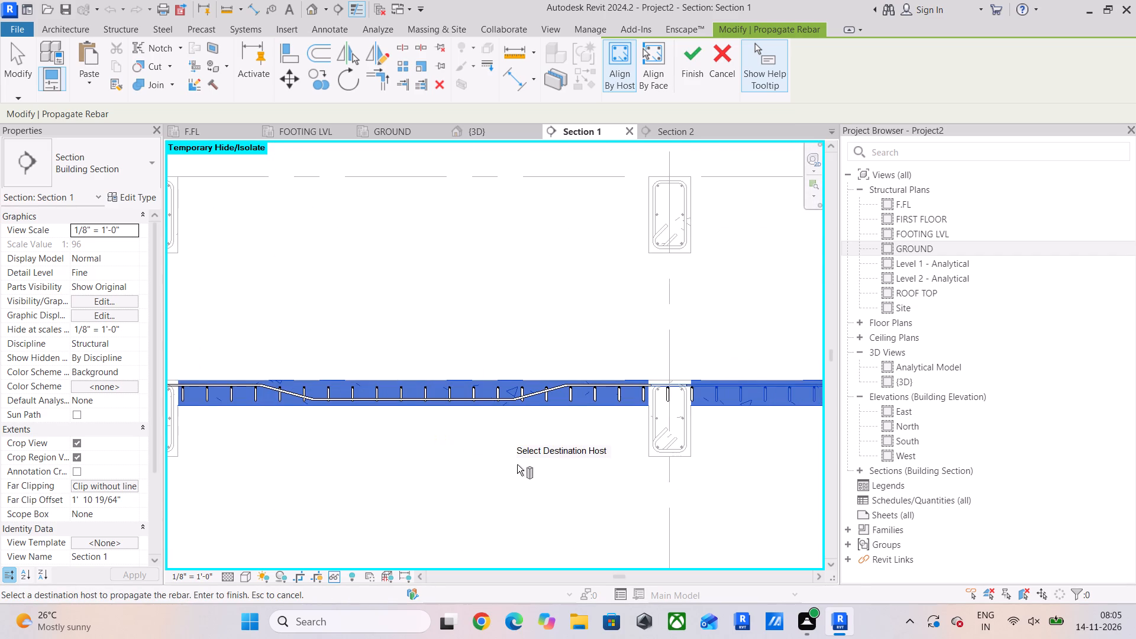
scroll(619, 393, down, 6)
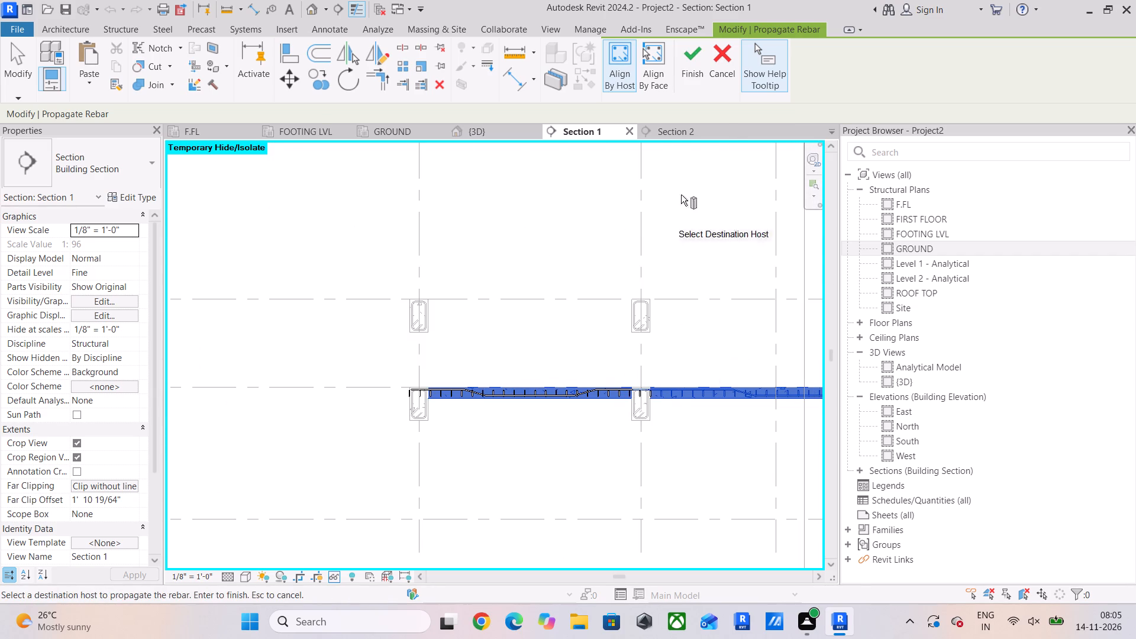
click(688, 54)
scroll(502, 400, up, 5)
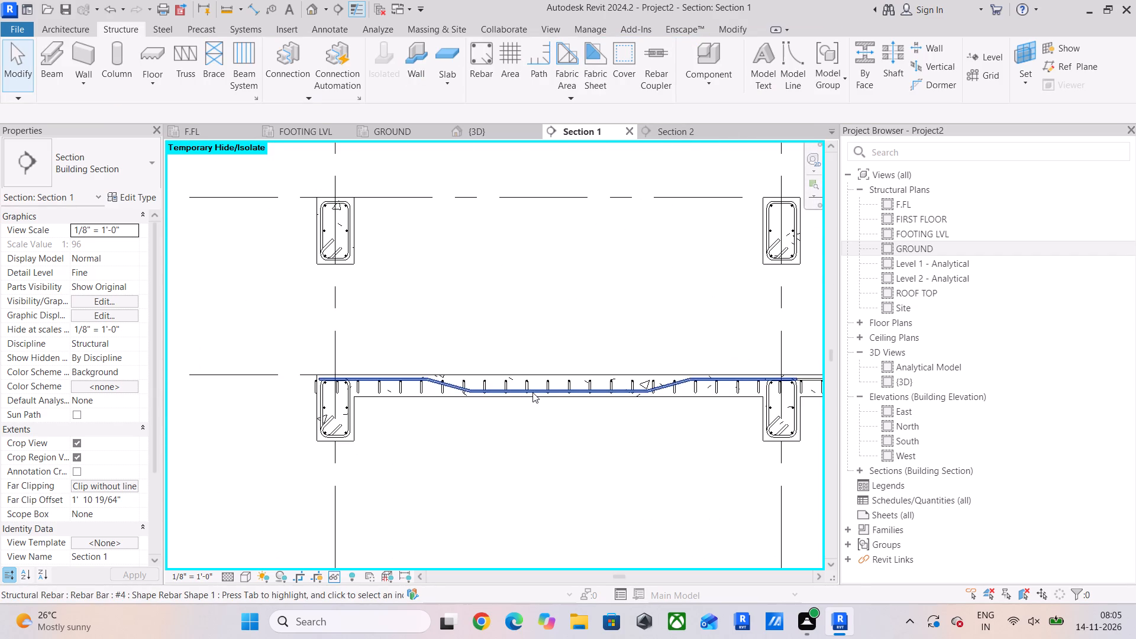
scroll(532, 392, down, 5)
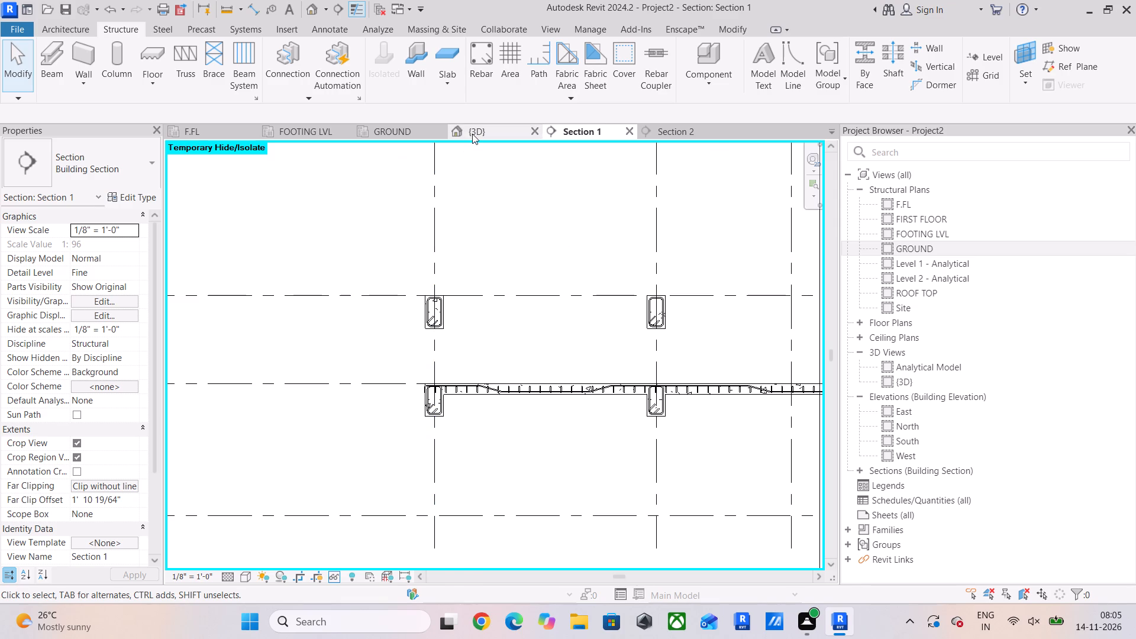
In the GROUND plan, line up the left end of the upper beam's #5 stirrup set with the slab's first #4 bar.
click(472, 134)
shift+middle_drag(425, 429, 443, 443)
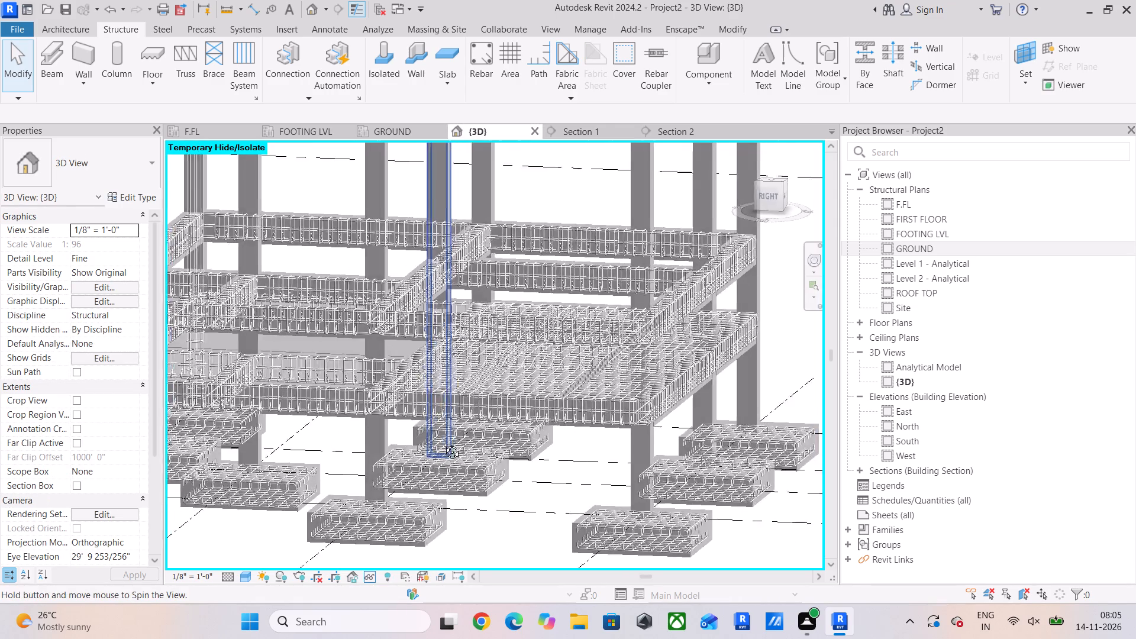
shift+middle_drag(443, 443, 451, 445)
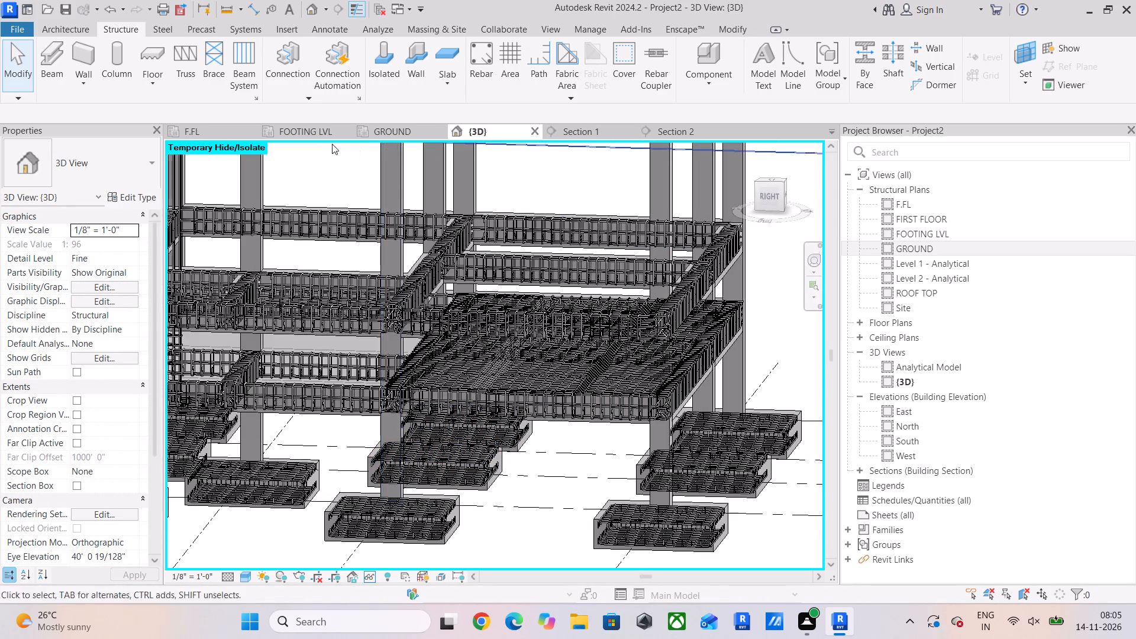
click(389, 130)
scroll(471, 237, up, 4)
scroll(443, 312, up, 4)
middle_drag(441, 325, 435, 360)
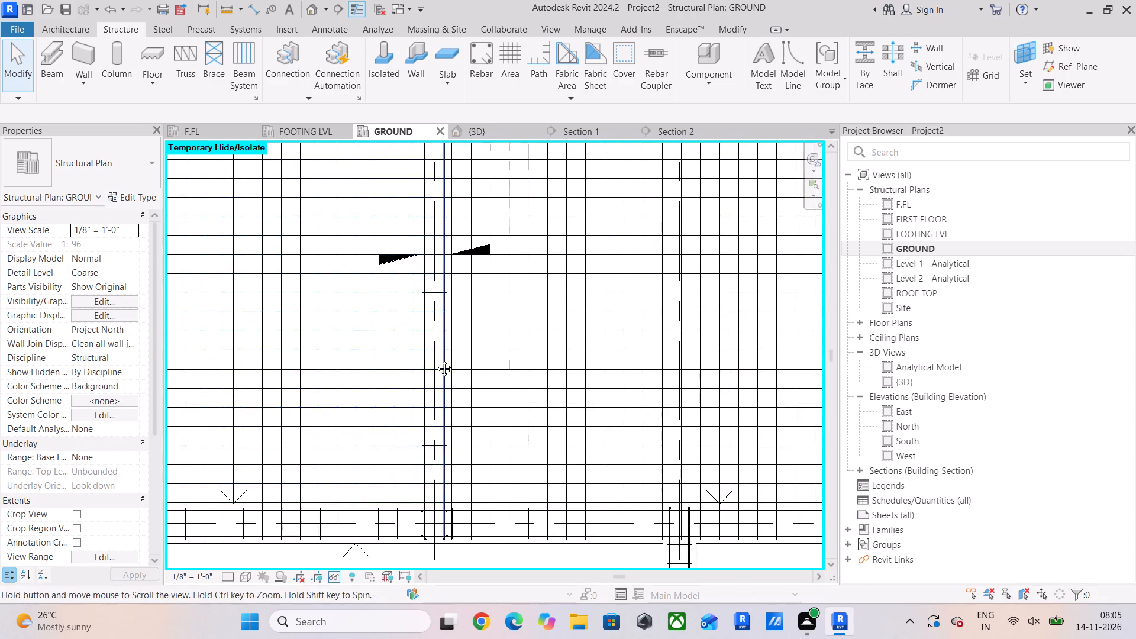
middle_drag(435, 360, 421, 486)
middle_drag(477, 327, 454, 572)
scroll(416, 377, up, 5)
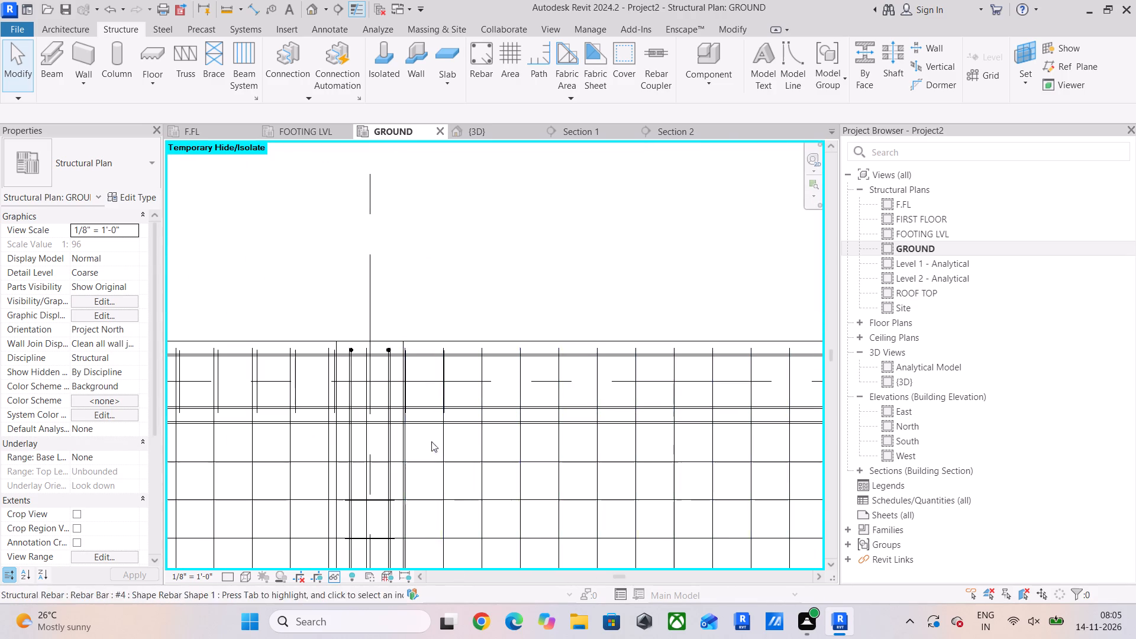
scroll(425, 441, up, 5)
middle_drag(425, 441, 446, 428)
click(484, 419)
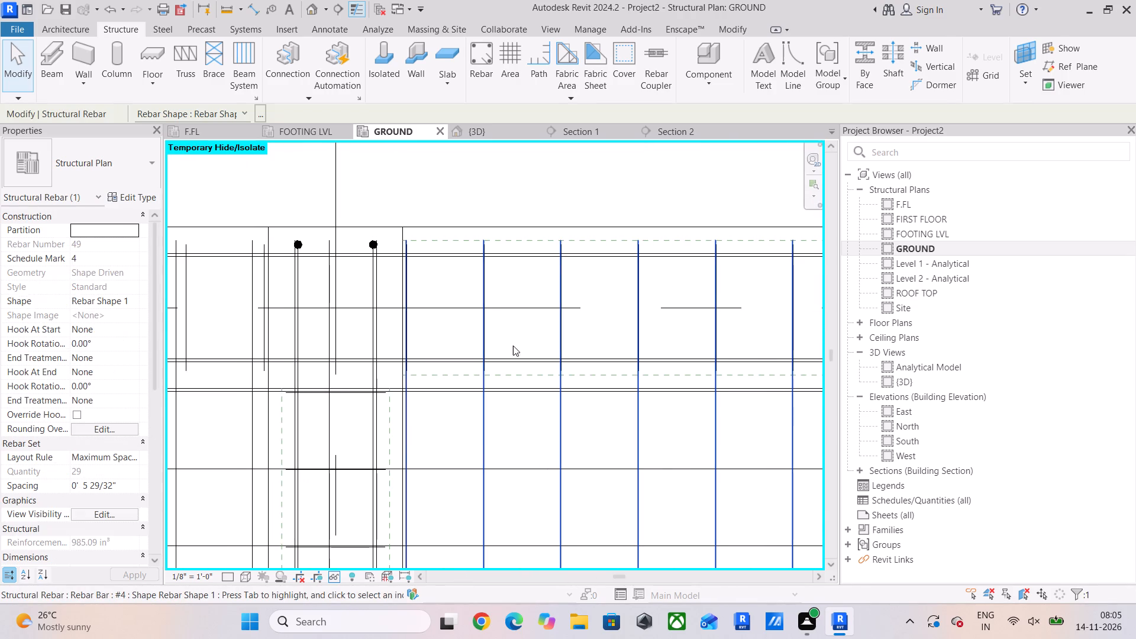
scroll(406, 363, up, 5)
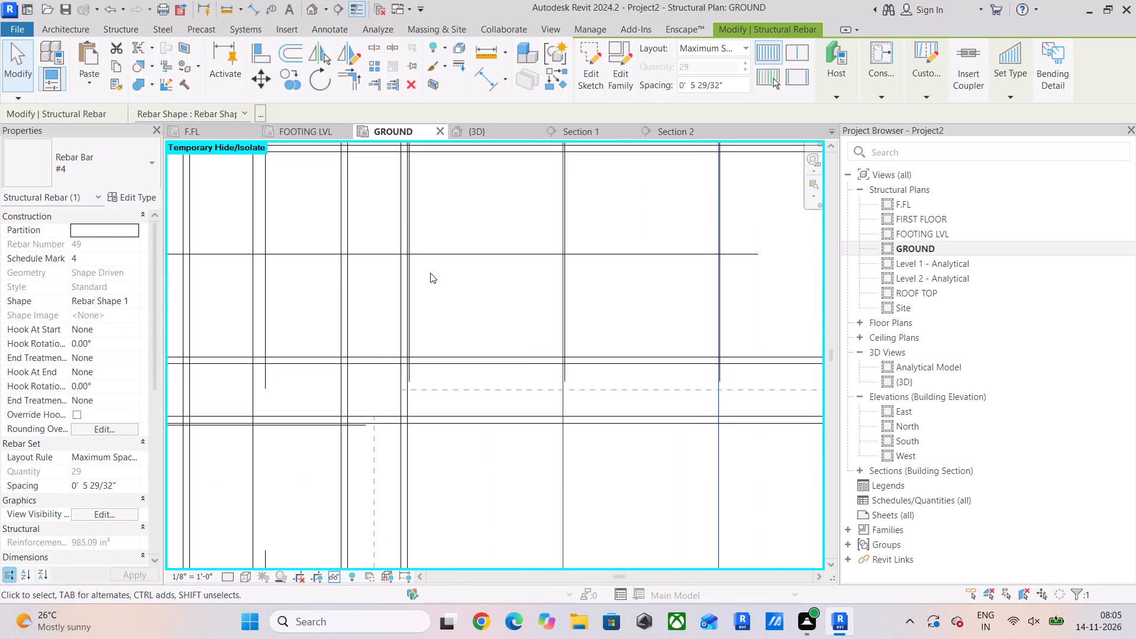
scroll(426, 270, up, 4)
click(402, 343)
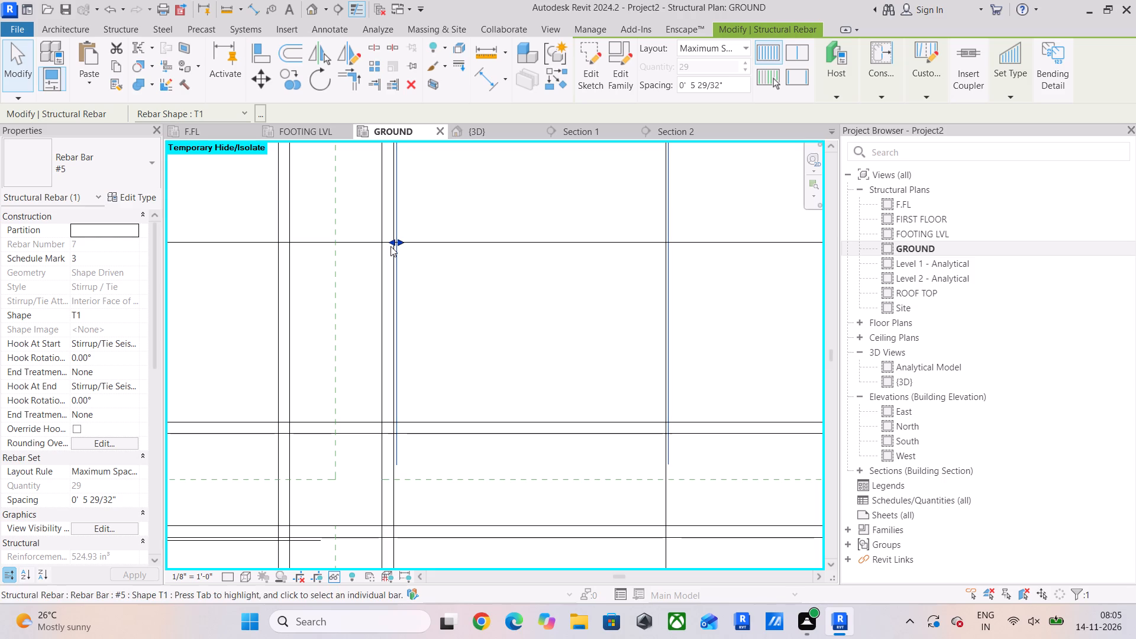
click(390, 242)
click(543, 314)
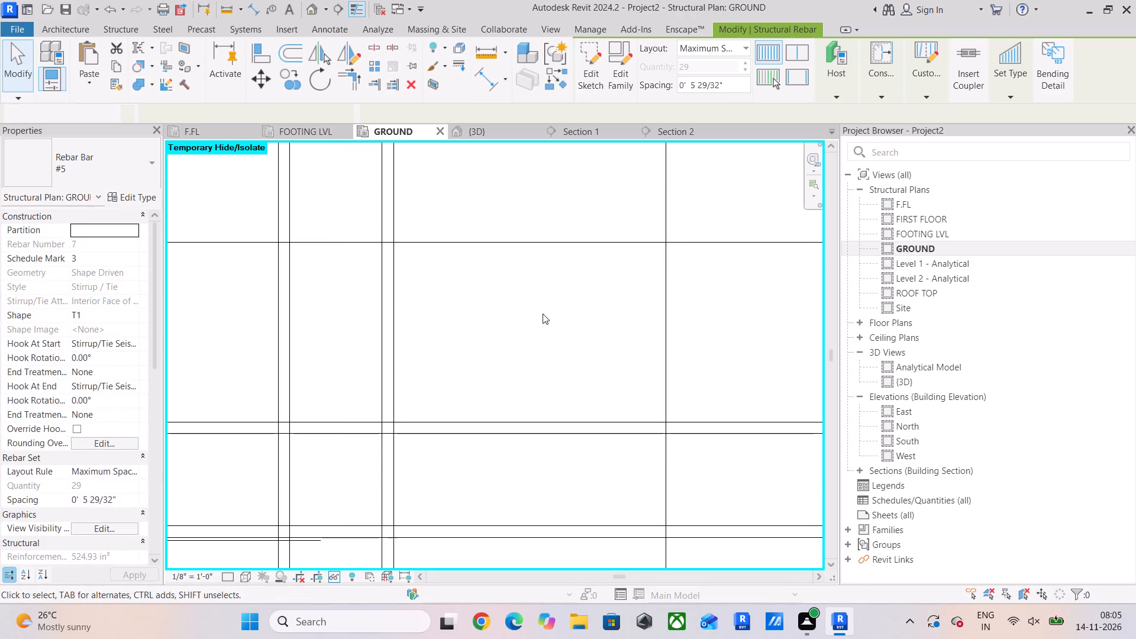
Line up the right end of the upper beam's #5 stirrup set with the slab bar beside the corner column.
scroll(543, 314, down, 11)
middle_drag(664, 351, 303, 382)
scroll(659, 368, down, 4)
middle_drag(722, 372, 417, 377)
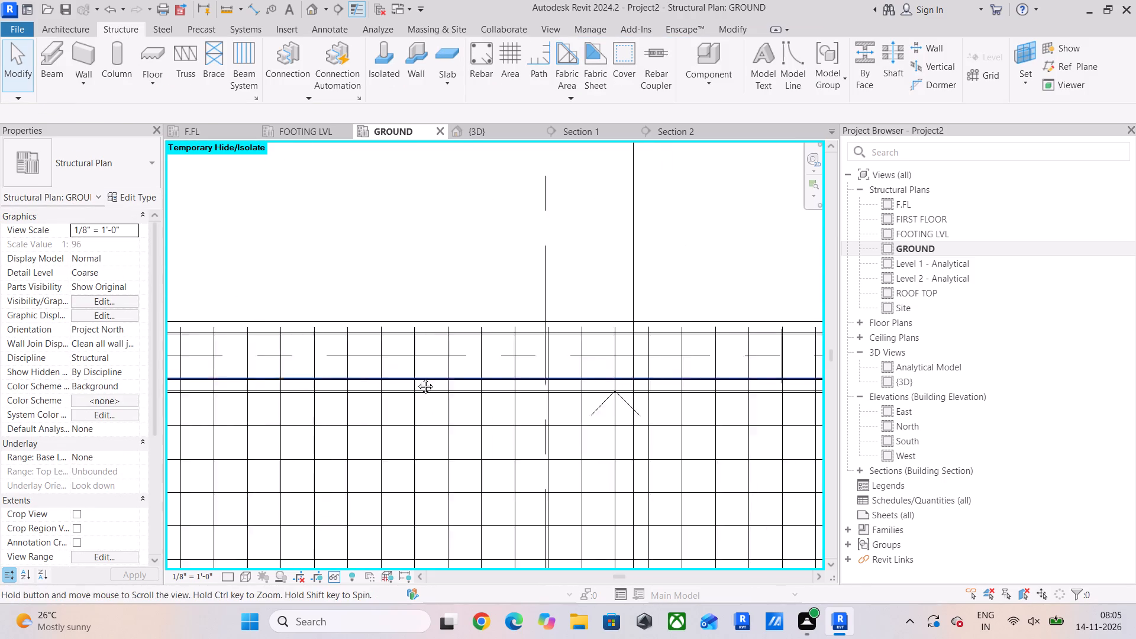
middle_drag(417, 377, 298, 377)
scroll(705, 378, down, 1)
middle_drag(602, 394, 199, 394)
scroll(480, 337, up, 5)
scroll(432, 395, up, 5)
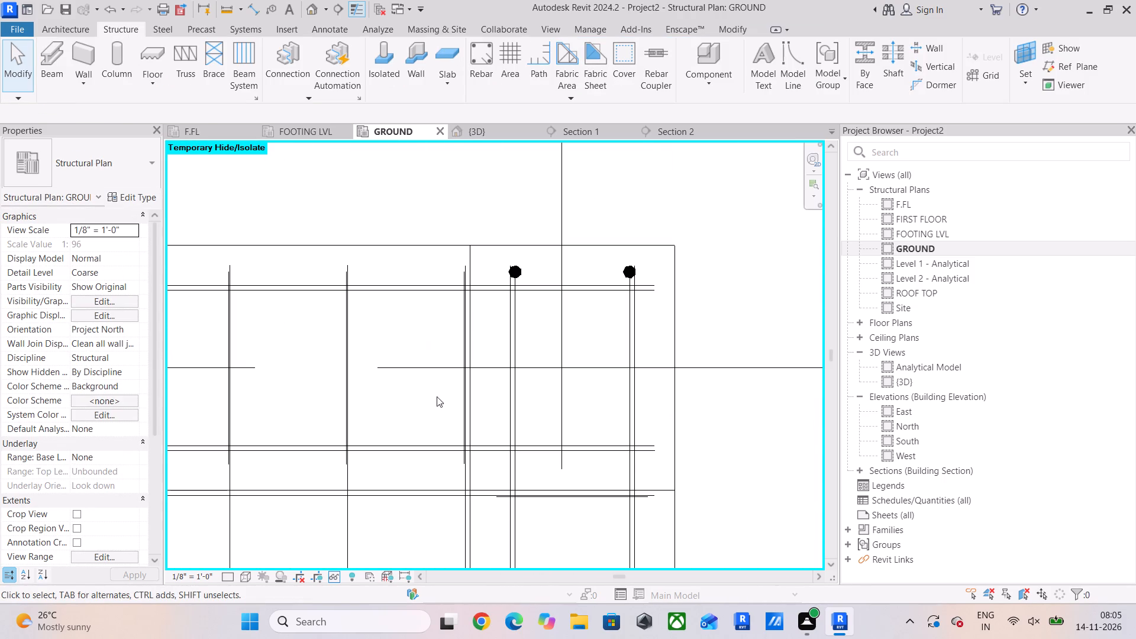
click(344, 437)
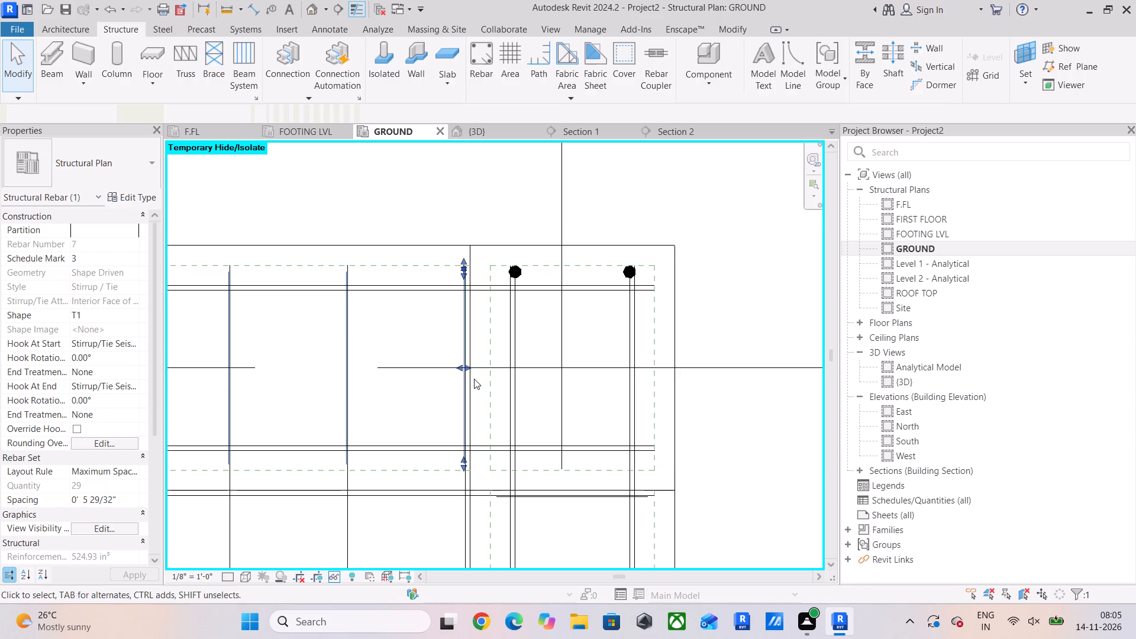
scroll(474, 373, up, 4)
click(460, 363)
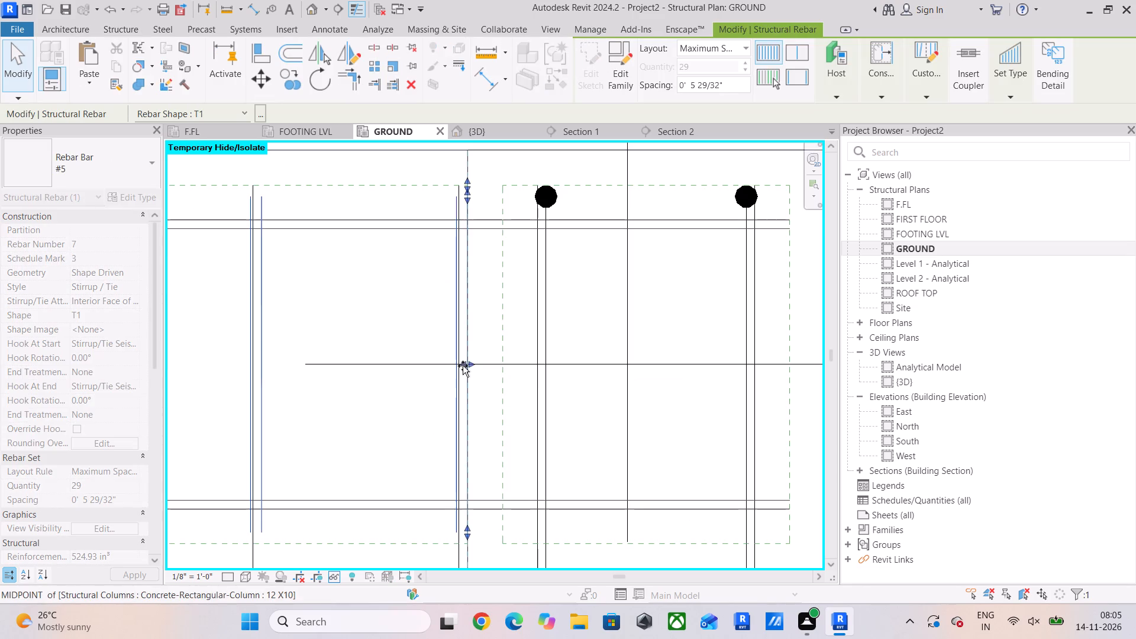
click(398, 434)
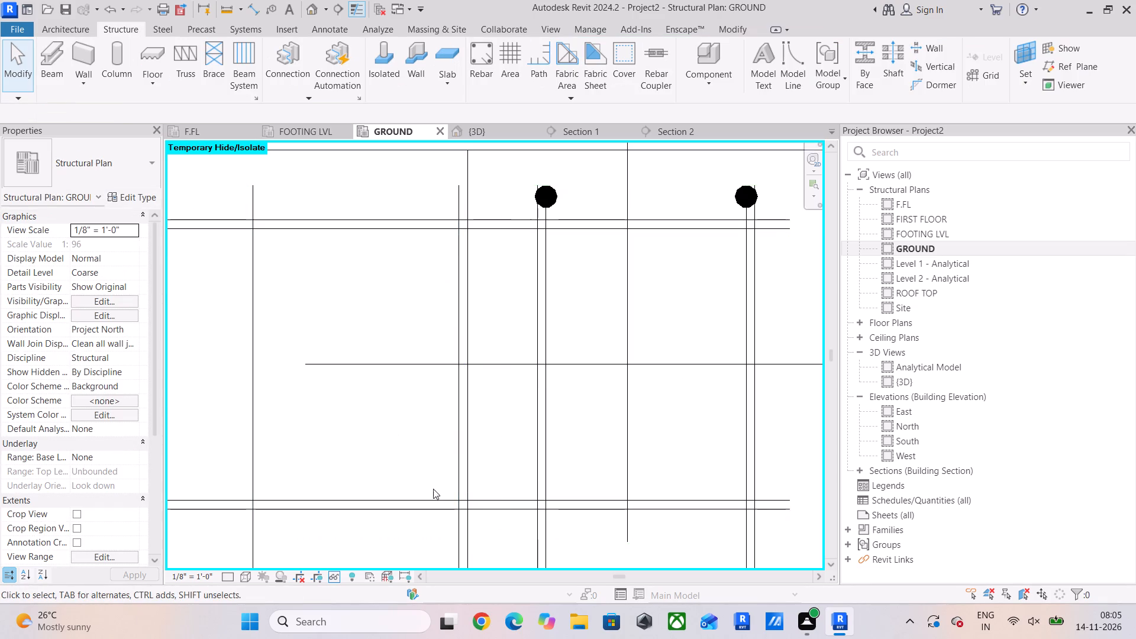
Line up the upper end of the right edge beam's #5 stirrup set with the slab's topmost #4 bar.
scroll(433, 489, down, 6)
middle_drag(444, 490, 444, 275)
scroll(488, 337, up, 4)
click(508, 305)
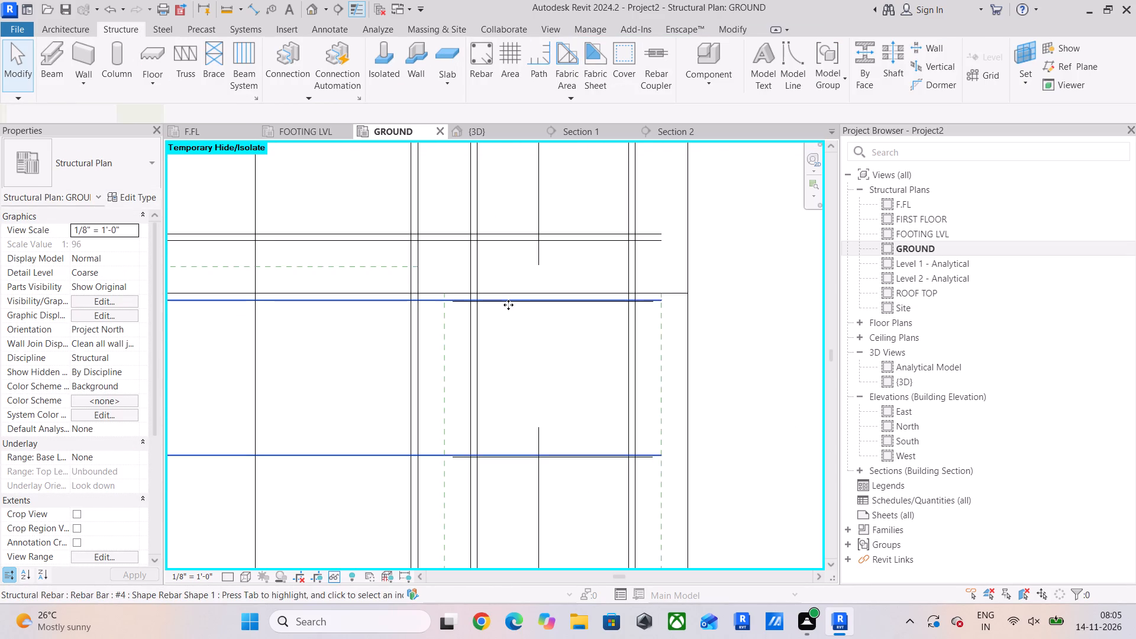
scroll(508, 305, up, 4)
click(502, 305)
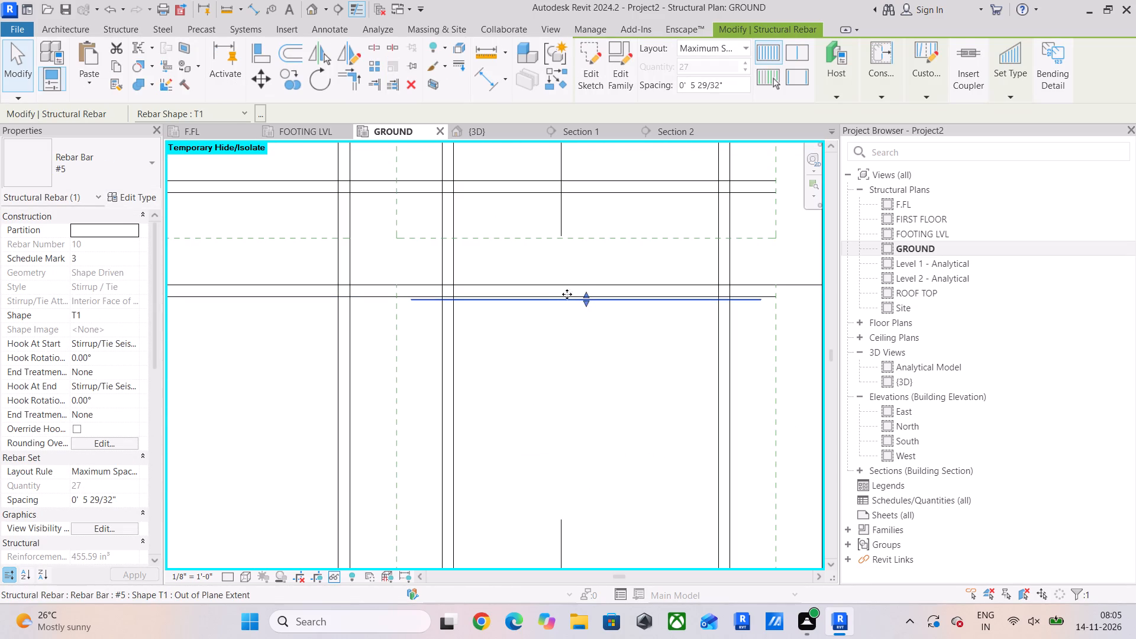
click(588, 297)
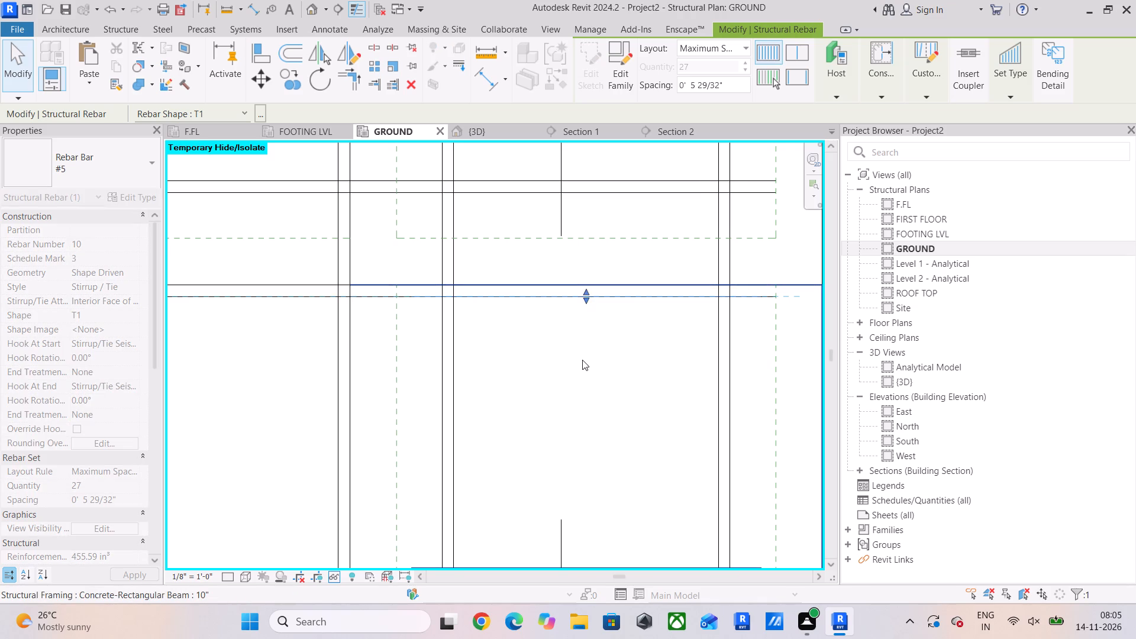
Adjust the lower end of the right edge beam's #5 stirrup set to match the slab's lowest #4 bar.
scroll(582, 360, down, 12)
middle_drag(586, 375, 599, 234)
scroll(603, 360, down, 5)
middle_drag(606, 398, 561, 177)
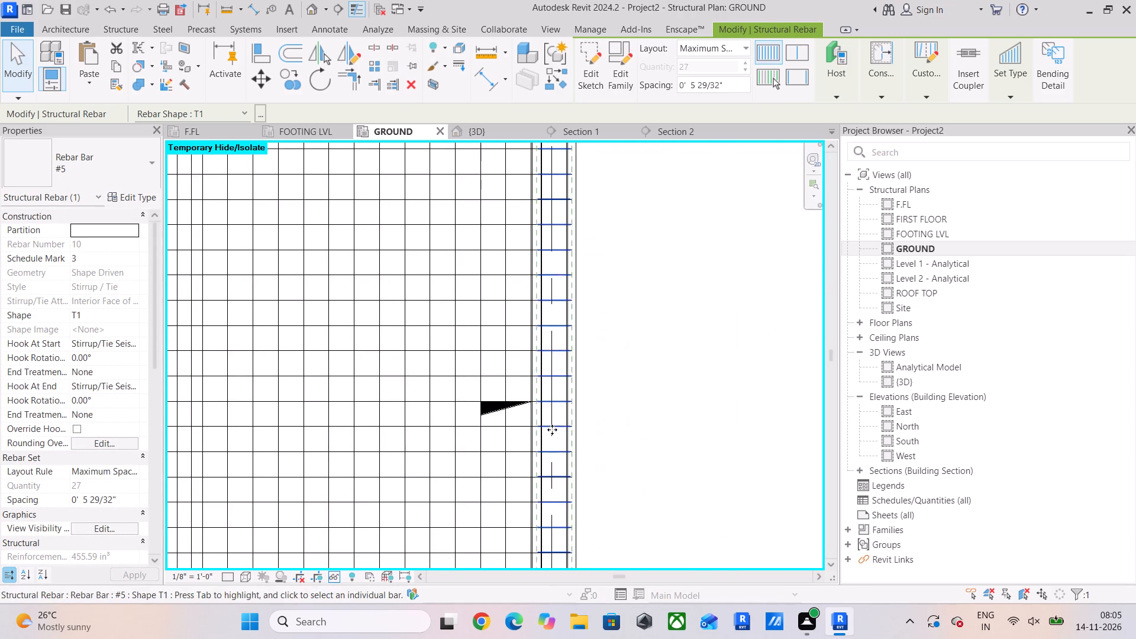
scroll(552, 430, down, 3)
middle_drag(554, 431, 525, 228)
scroll(518, 418, up, 17)
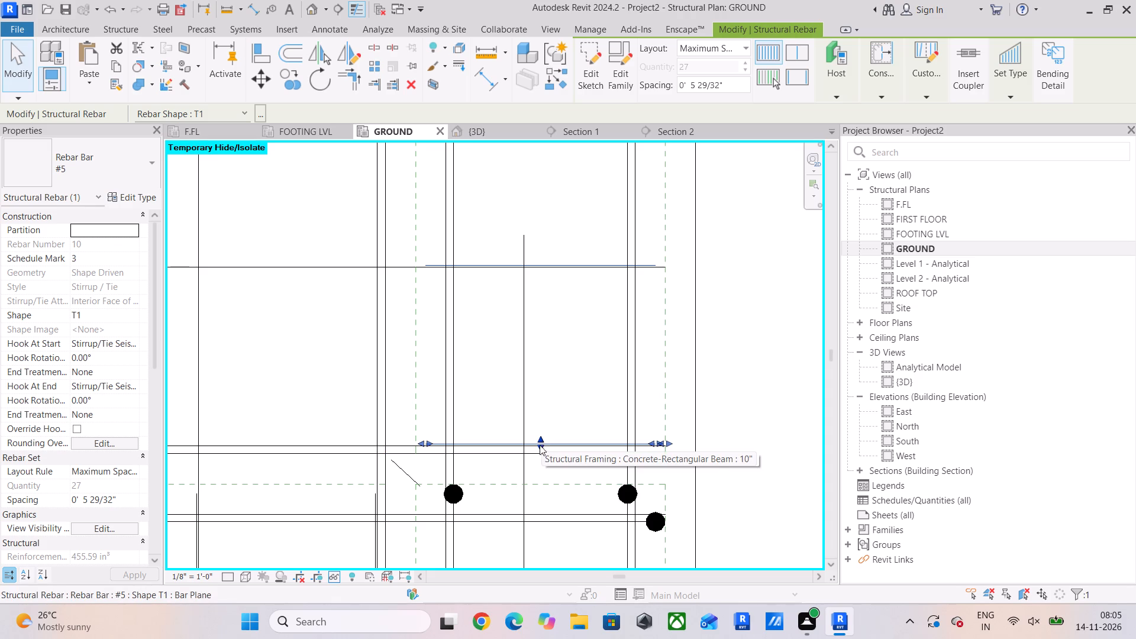
drag(541, 448, 541, 443)
click(582, 357)
Line up the right end of the lower beam's #5 stirrup set with the adjacent #4 slab bar.
scroll(583, 352, down, 16)
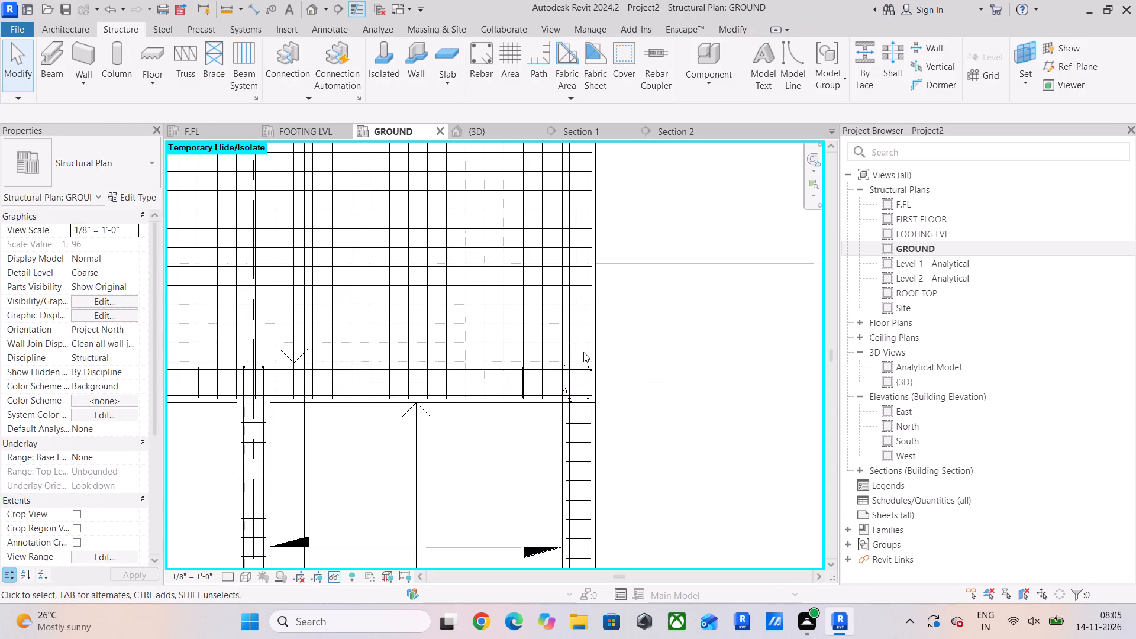
middle_drag(584, 351, 757, 334)
scroll(408, 408, down, 5)
scroll(540, 406, up, 5)
scroll(614, 359, up, 5)
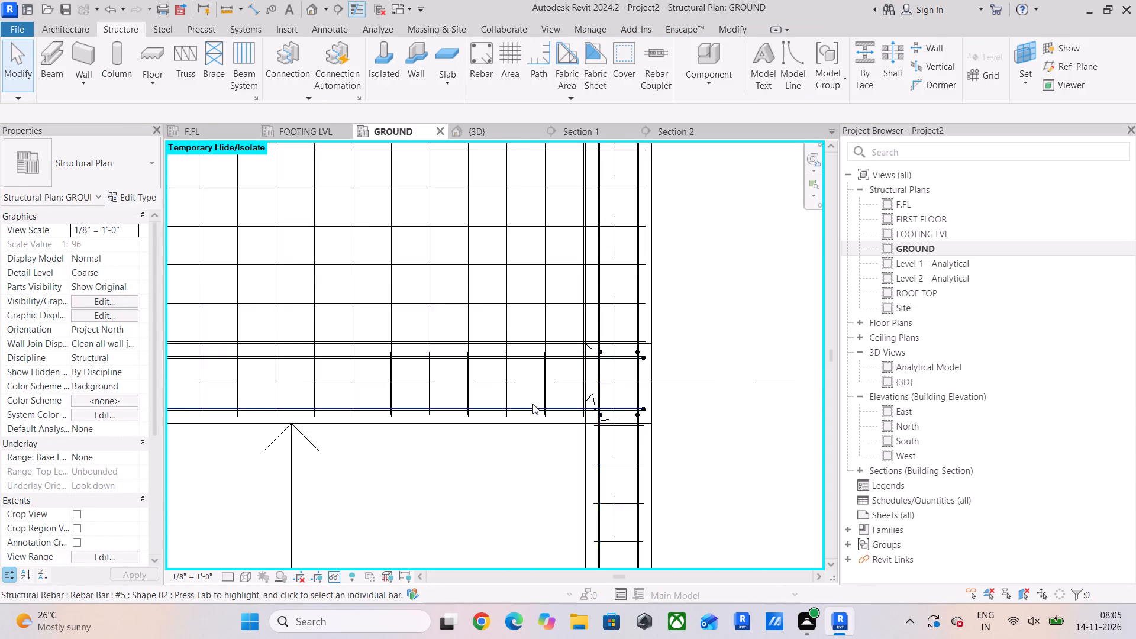
scroll(532, 404, up, 6)
middle_drag(653, 327, 551, 376)
scroll(653, 327, up, 1)
scroll(550, 376, up, 5)
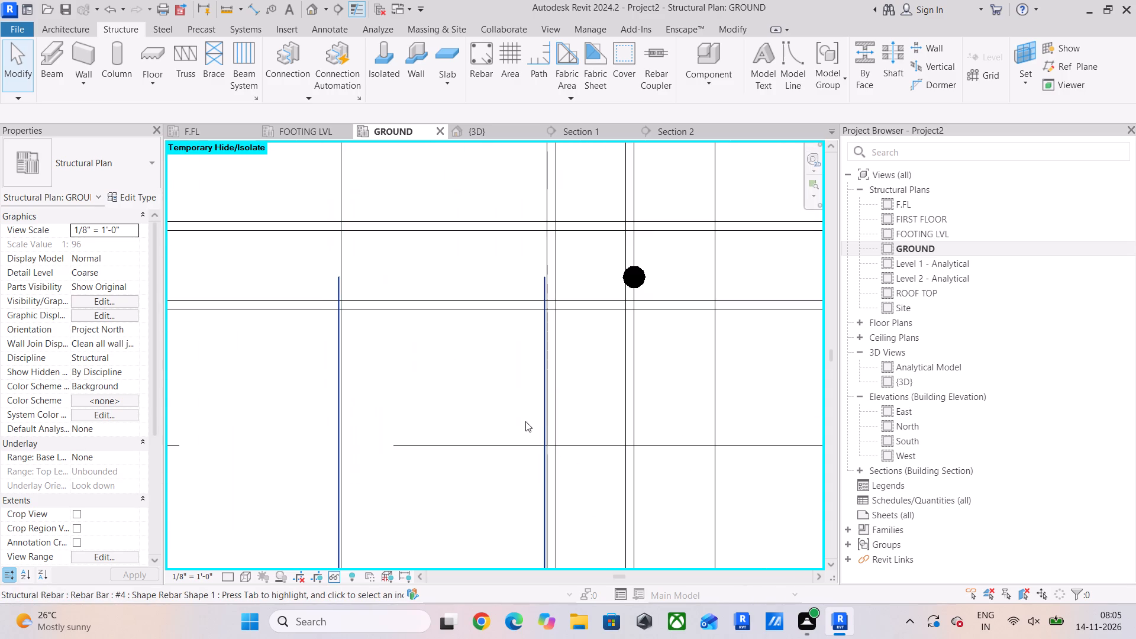
click(538, 390)
scroll(546, 421, up, 5)
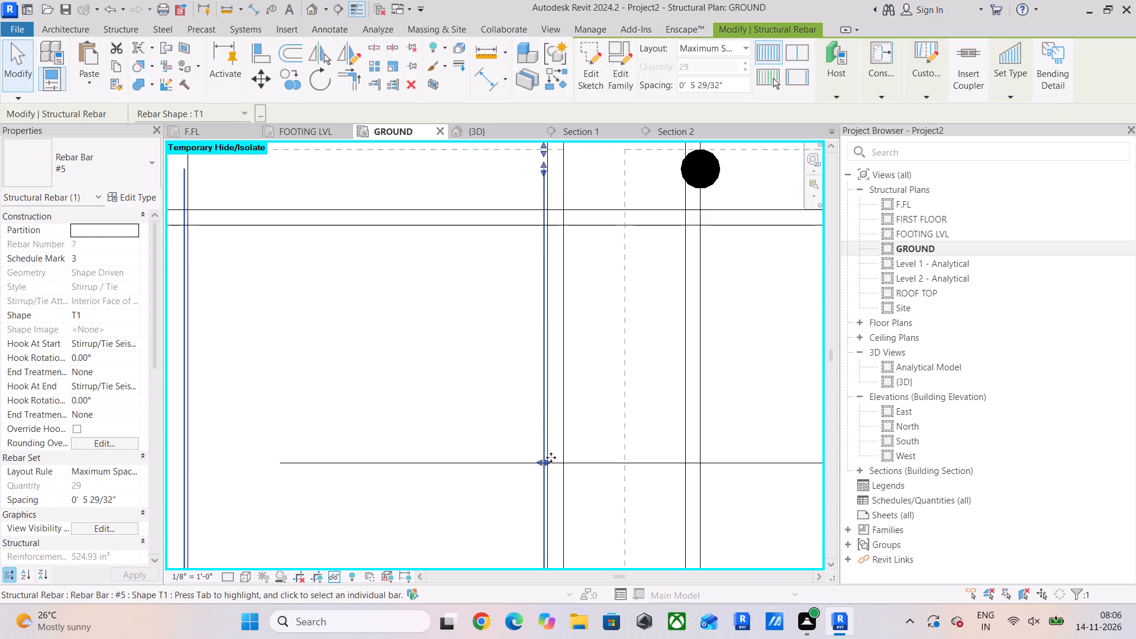
click(549, 468)
click(348, 366)
Line up the left end of the lower beam's #5 stirrup set with the slab bar beside the column.
scroll(348, 366, down, 4)
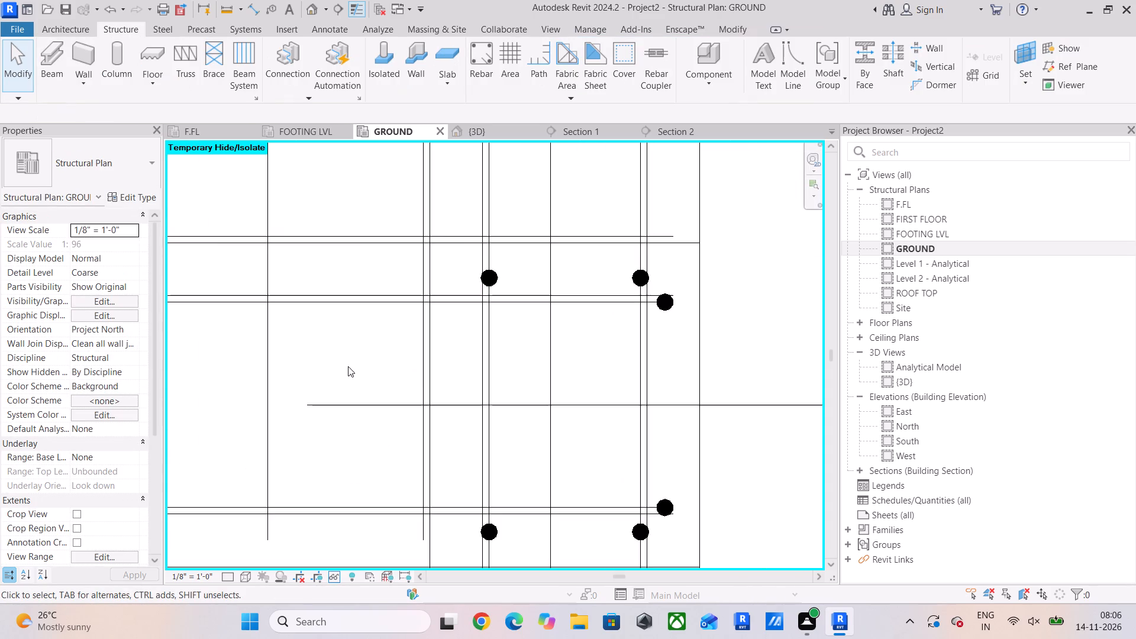
scroll(348, 366, down, 15)
middle_drag(348, 366, 674, 353)
scroll(354, 363, down, 5)
middle_drag(354, 364, 452, 365)
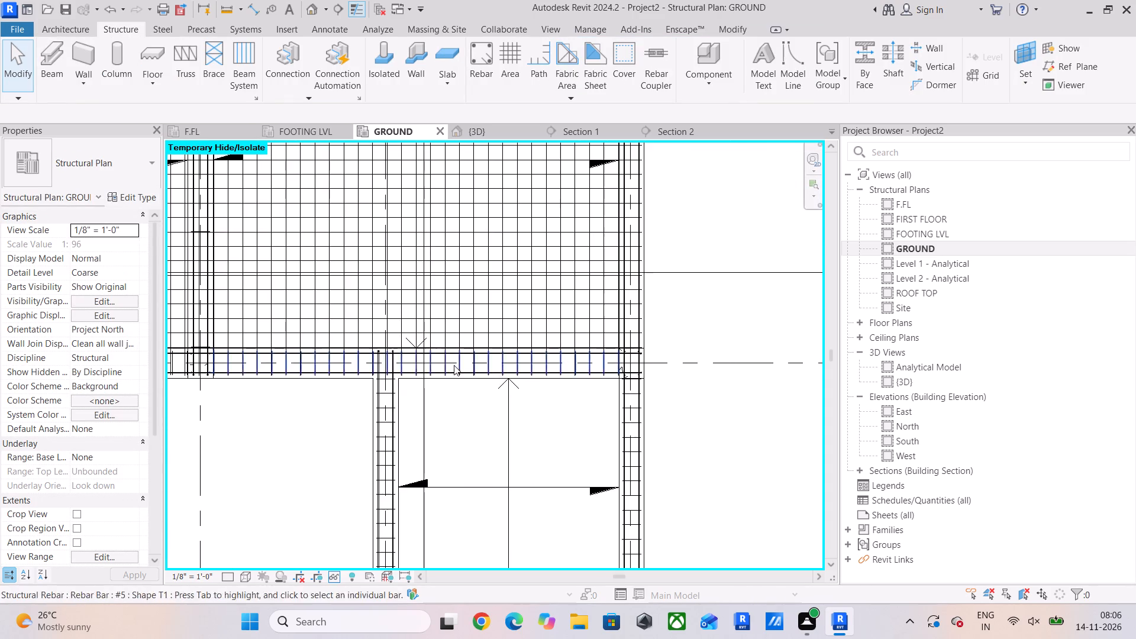
middle_drag(292, 376, 325, 377)
scroll(443, 365, up, 9)
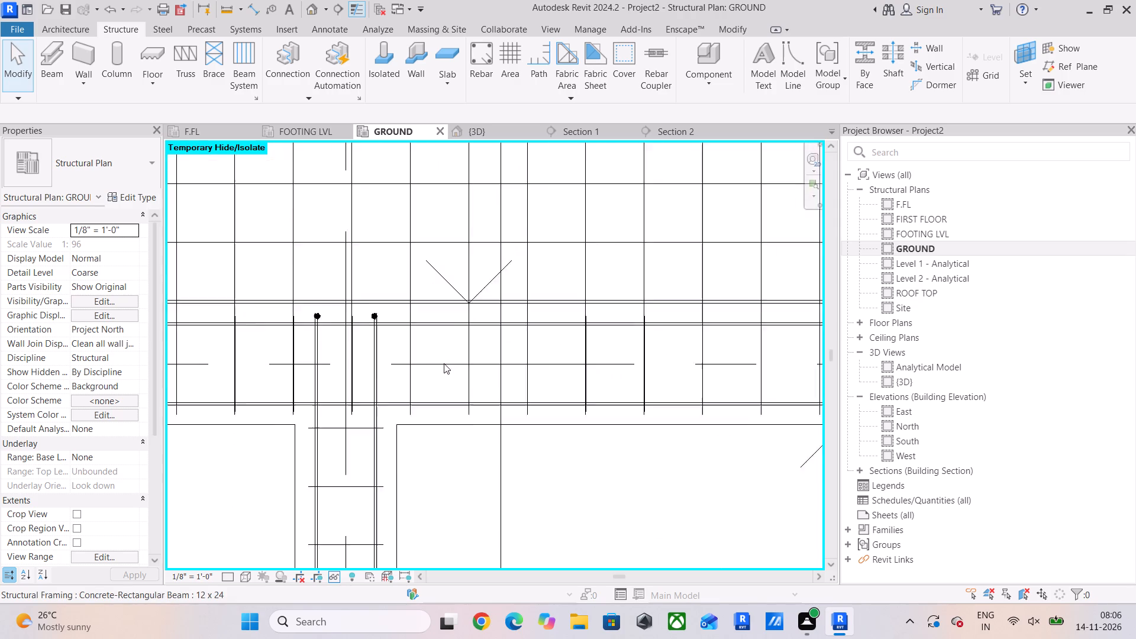
scroll(444, 363, up, 2)
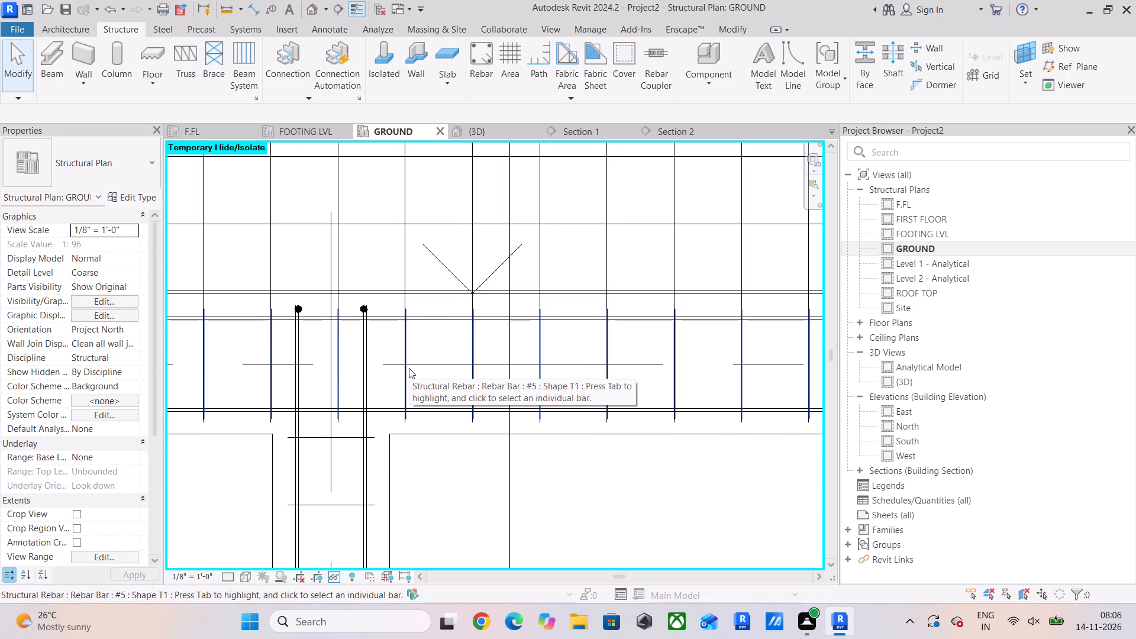
click(409, 368)
scroll(315, 401, down, 9)
middle_drag(315, 401, 505, 404)
scroll(290, 393, up, 4)
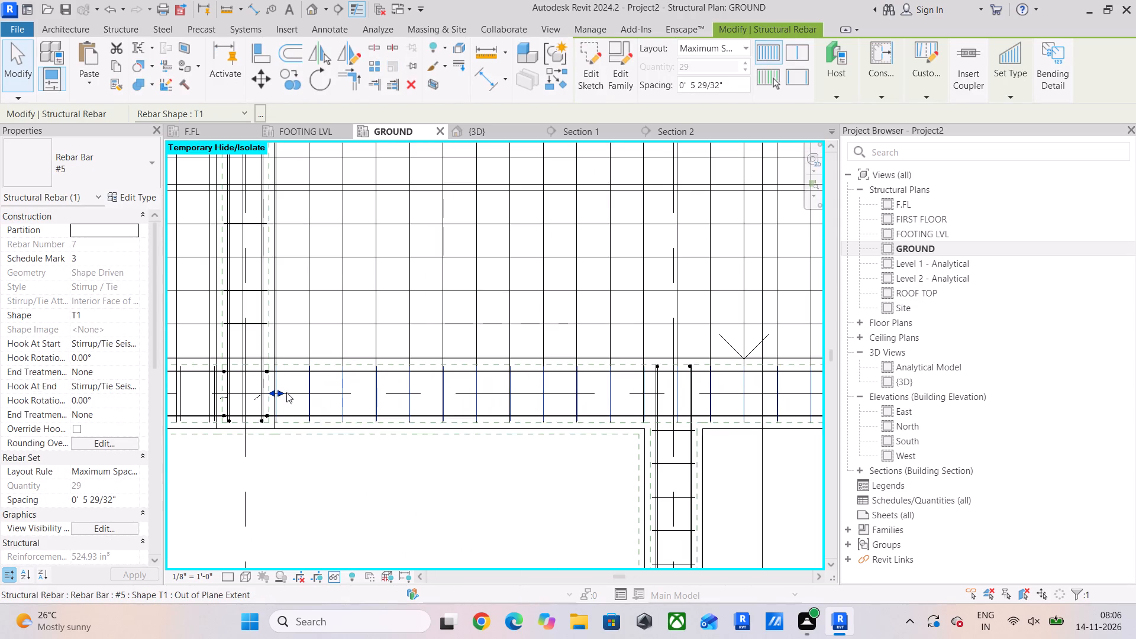
scroll(272, 390, up, 4)
drag(273, 394, 276, 394)
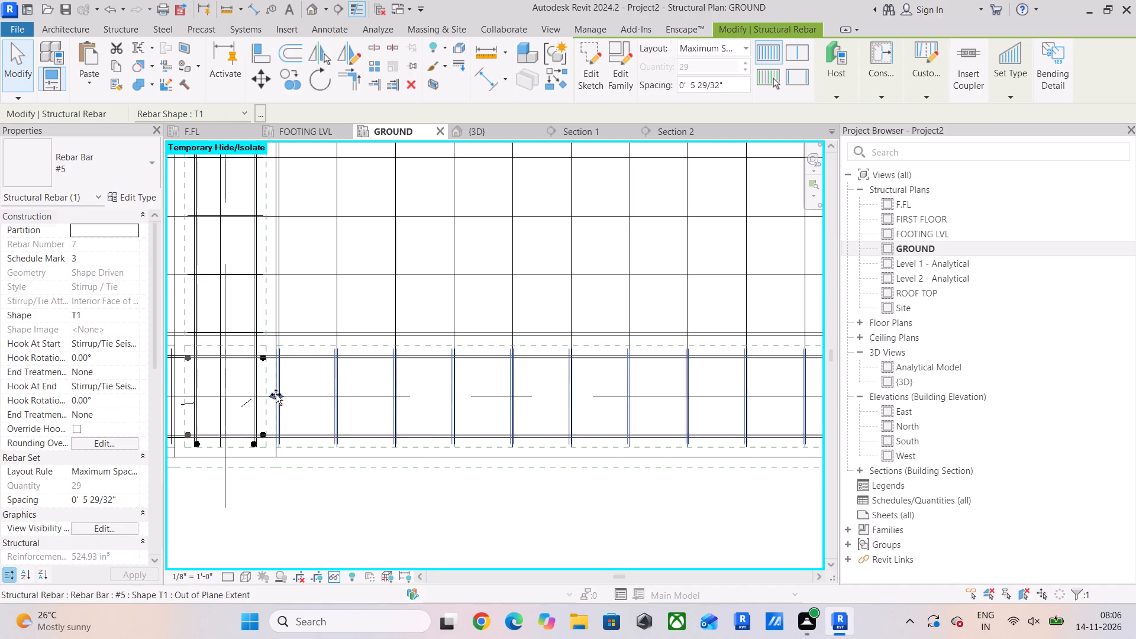
drag(276, 394, 283, 399)
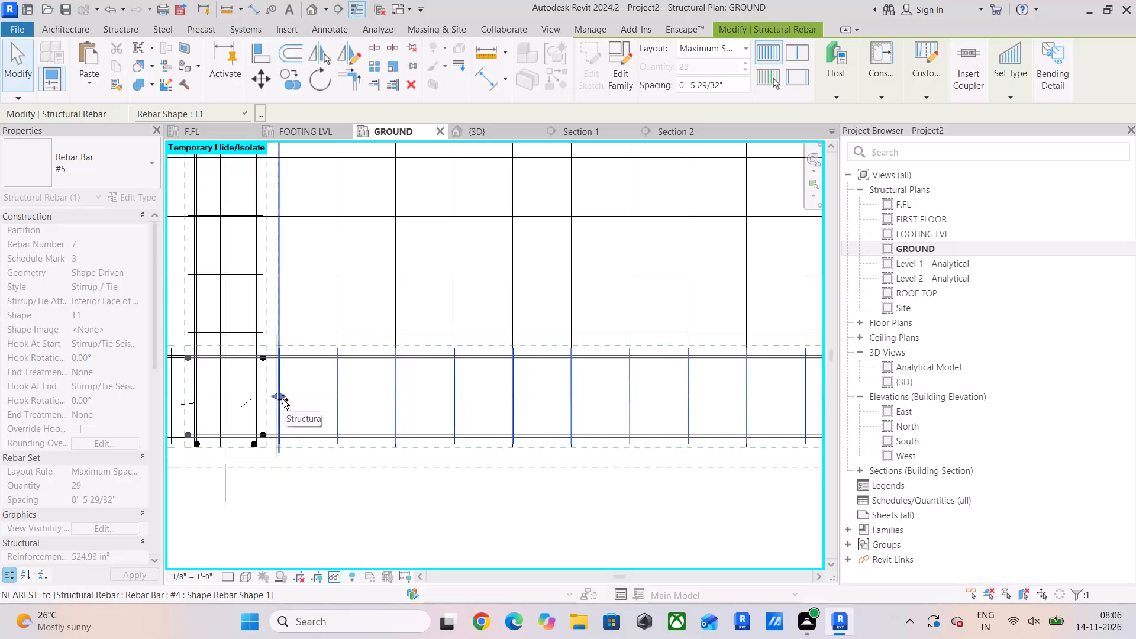
drag(283, 399, 280, 401)
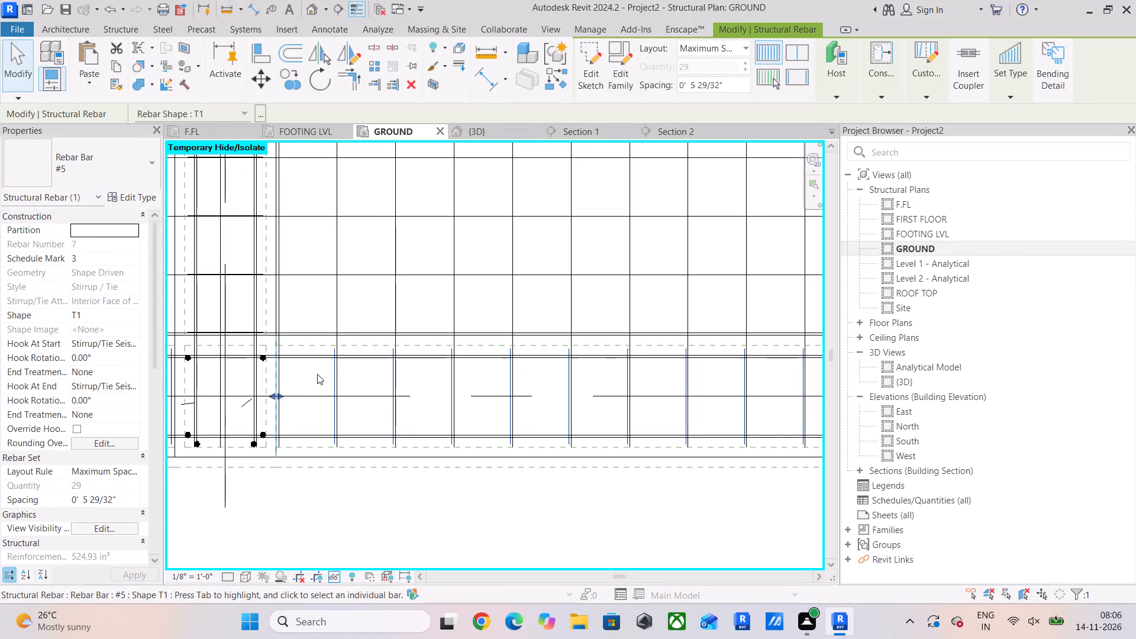
scroll(291, 389, up, 5)
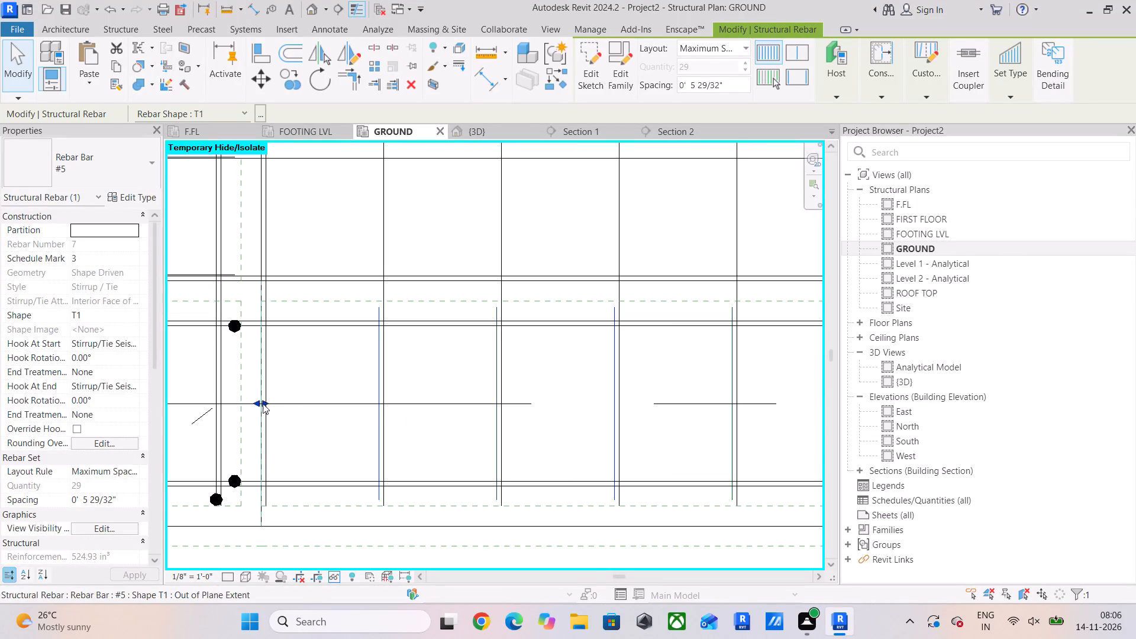
drag(263, 403, 270, 405)
click(346, 360)
Line up the lower end of the middle beam's #5 stirrup set with the slab's lowest #4 bar.
scroll(346, 360, down, 5)
middle_drag(346, 360, 343, 412)
scroll(298, 335, up, 5)
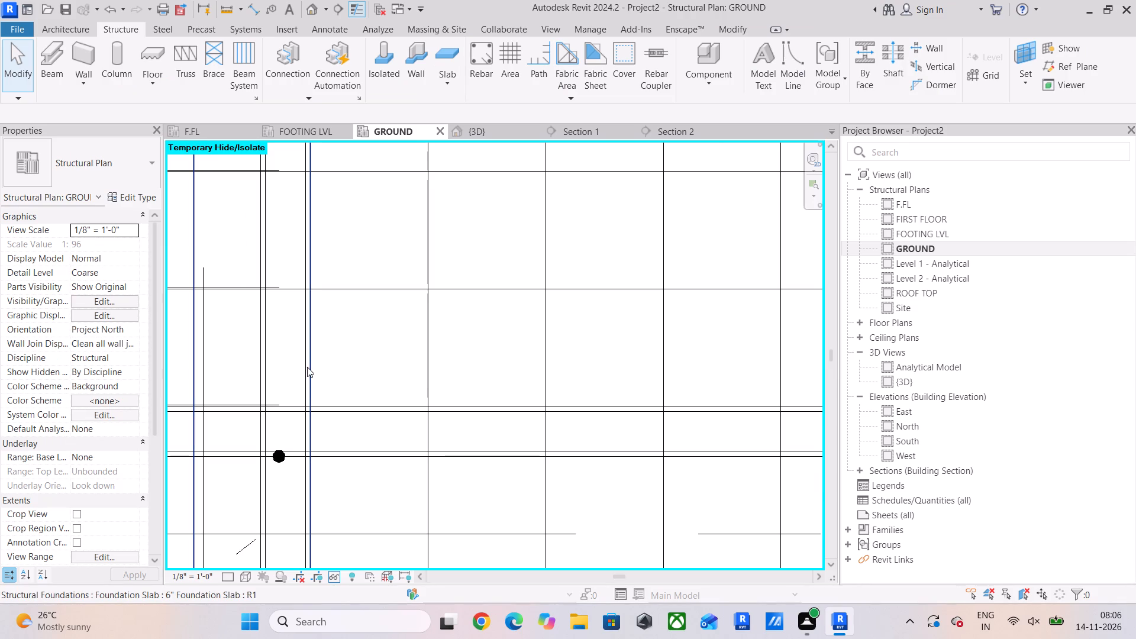
scroll(315, 370, down, 4)
middle_drag(329, 370, 325, 344)
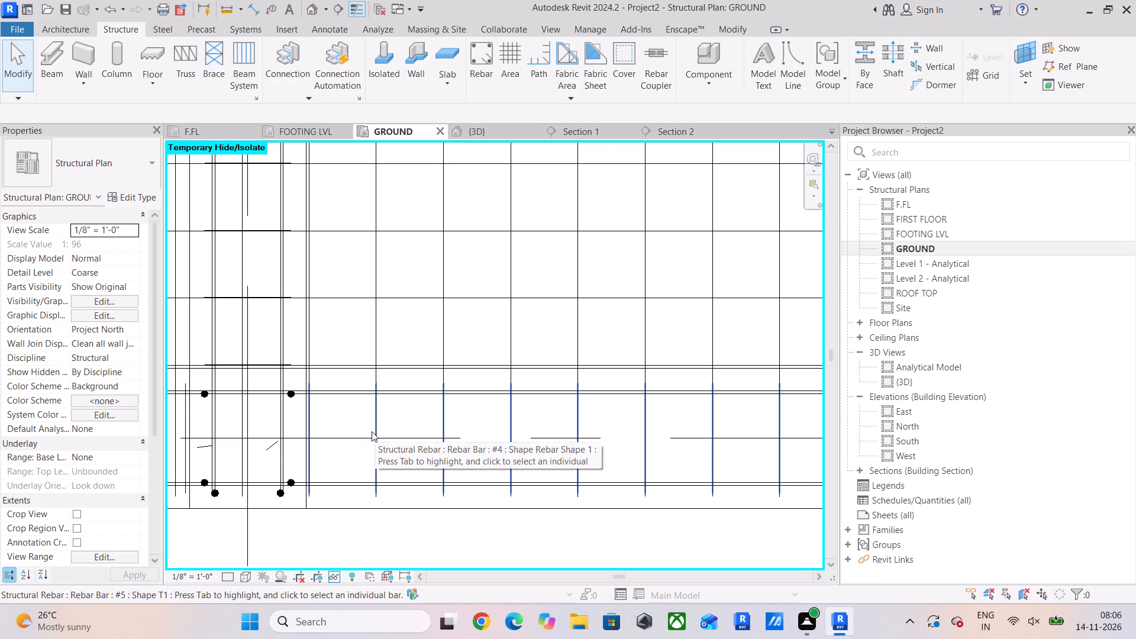
scroll(338, 421, down, 5)
middle_drag(338, 421, 351, 438)
scroll(312, 383, up, 6)
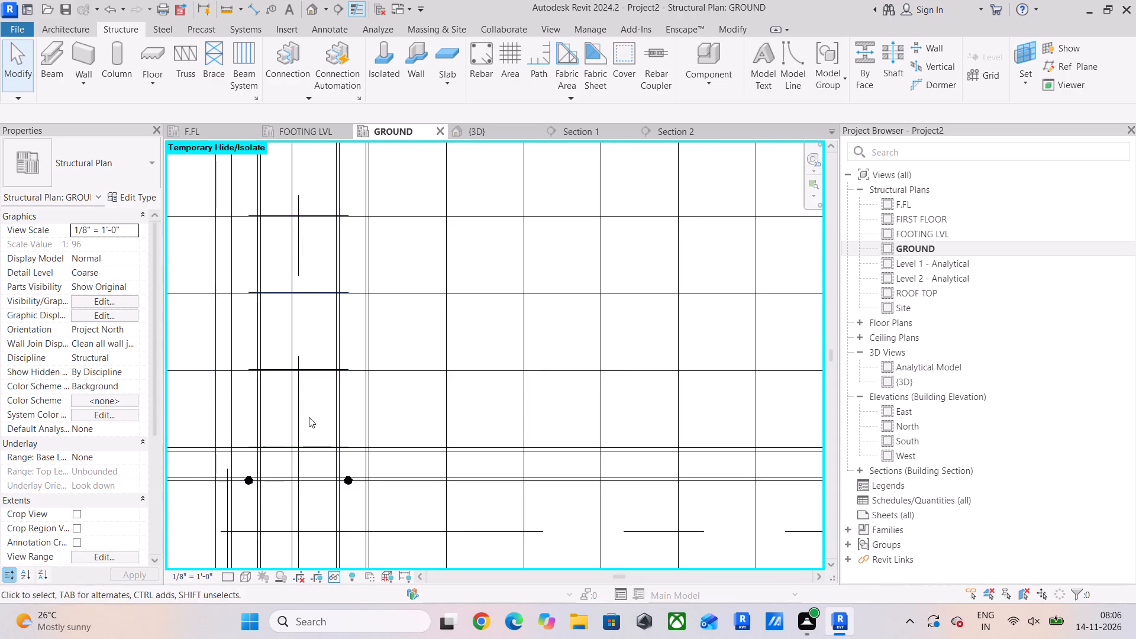
scroll(299, 443, up, 9)
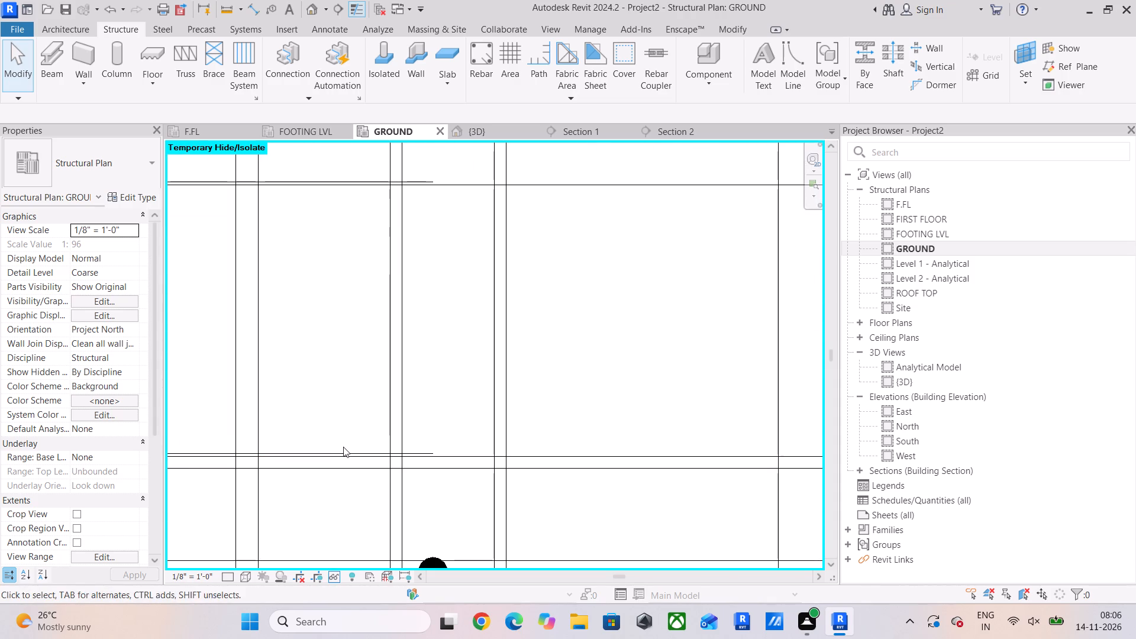
click(343, 449)
click(260, 456)
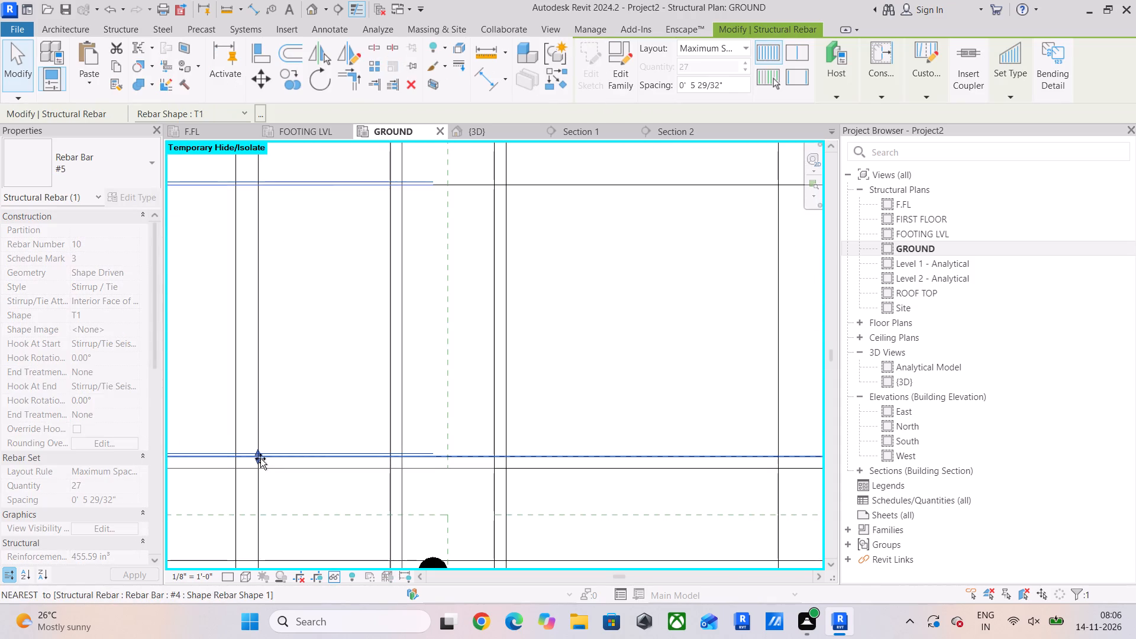
Line up the upper end of the middle beam's #5 stirrup set with the slab's topmost #4 bar.
scroll(318, 319, down, 12)
middle_drag(318, 319, 382, 638)
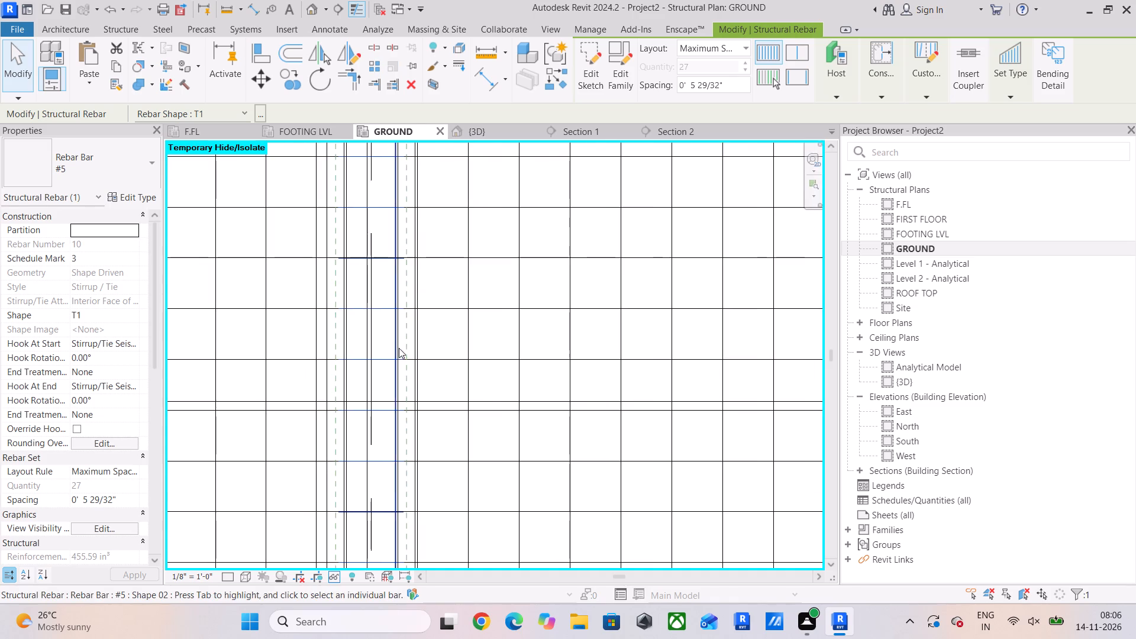
scroll(399, 348, down, 5)
middle_drag(406, 383, 408, 531)
scroll(408, 531, down, 6)
scroll(400, 170, up, 5)
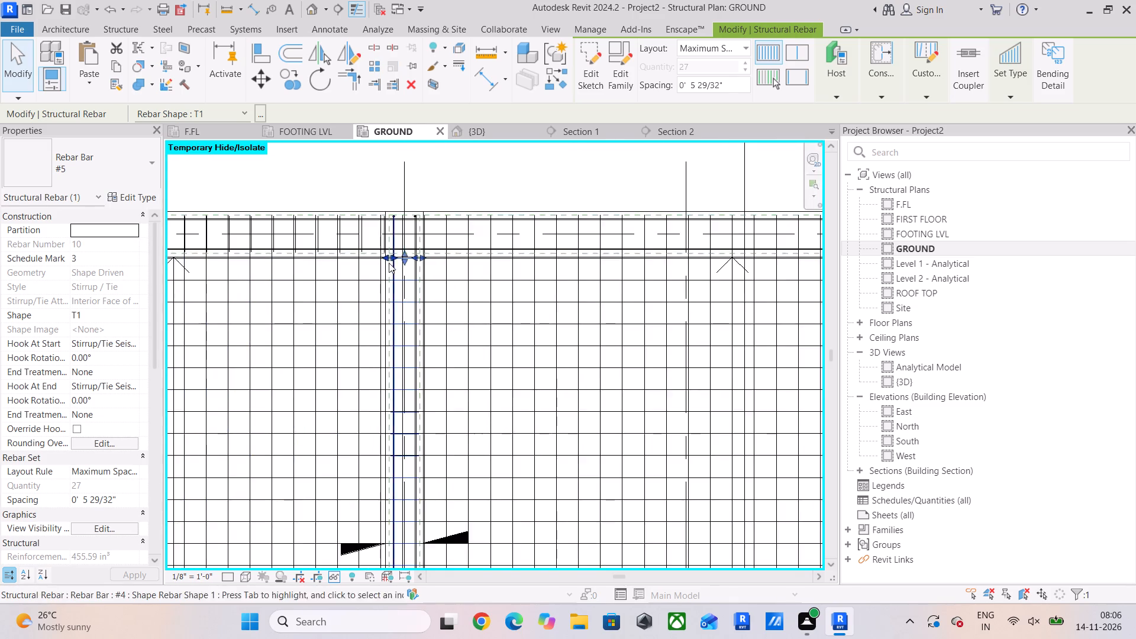
scroll(389, 263, up, 6)
scroll(446, 231, up, 12)
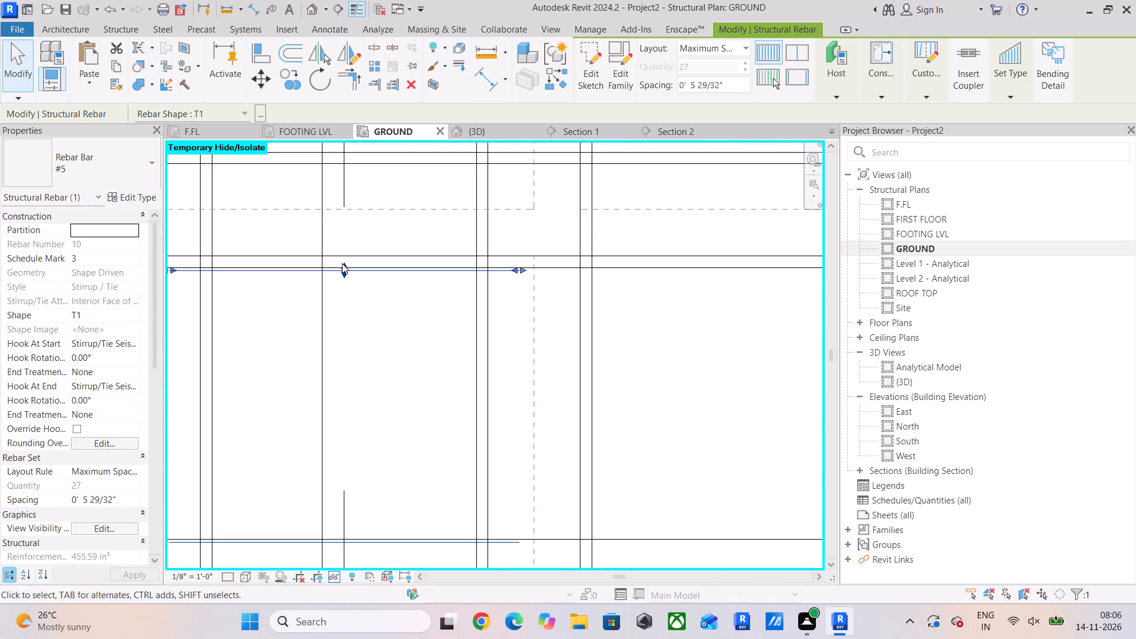
click(342, 263)
scroll(347, 344, down, 18)
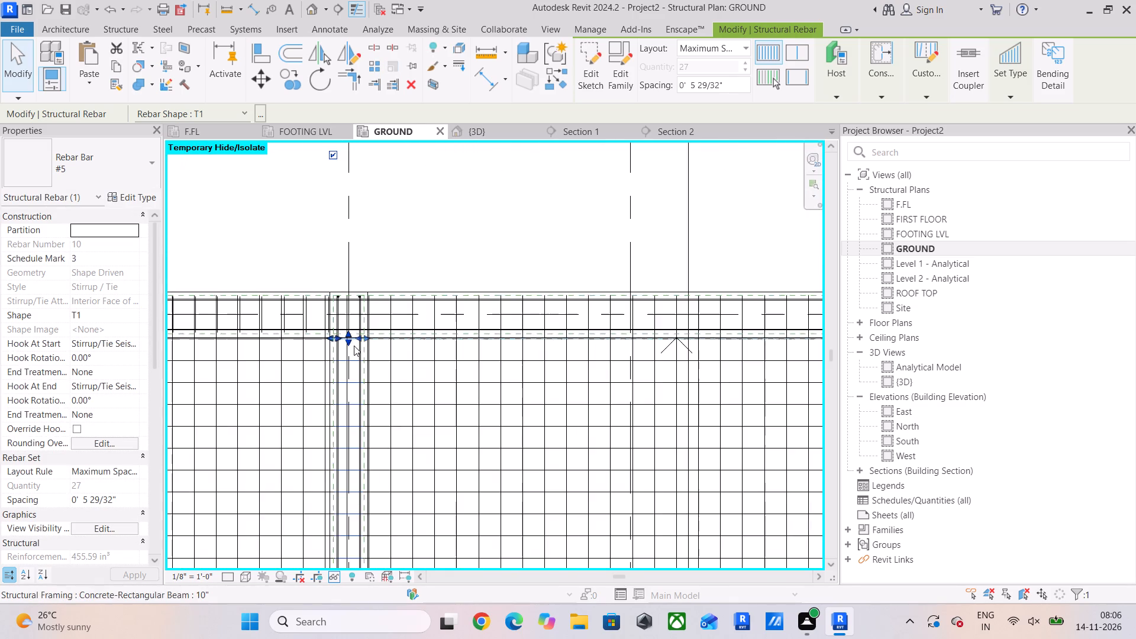
Line up the right end of the left bay's upper beam #5 stirrup set with the slab bar beside the middle column.
scroll(301, 306, up, 11)
click(324, 341)
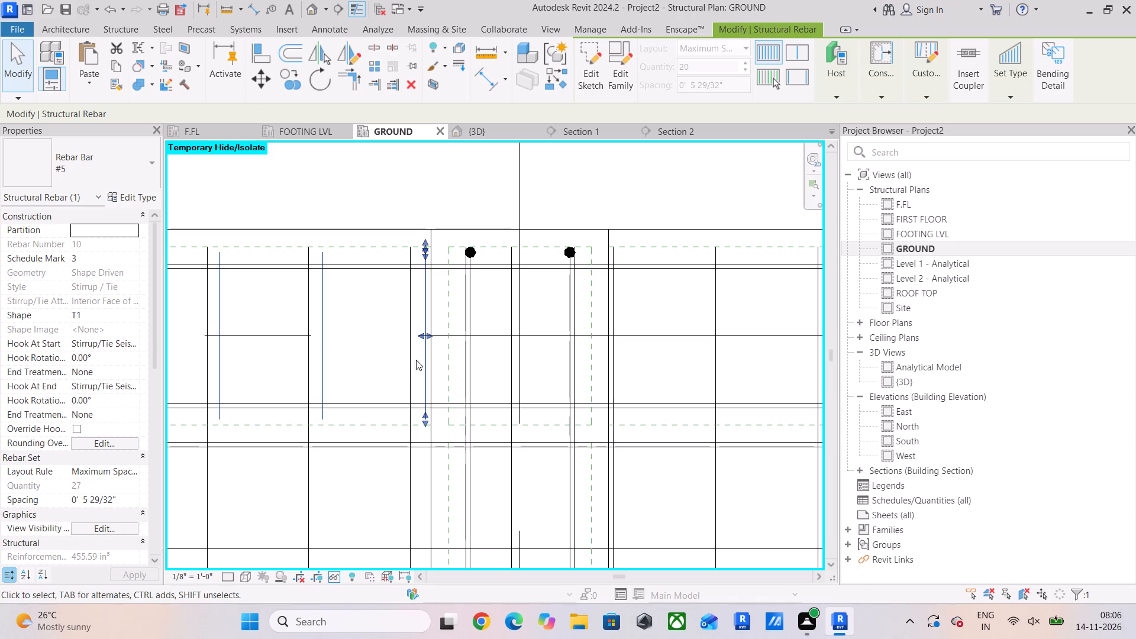
scroll(428, 356, up, 5)
drag(419, 317, 402, 321)
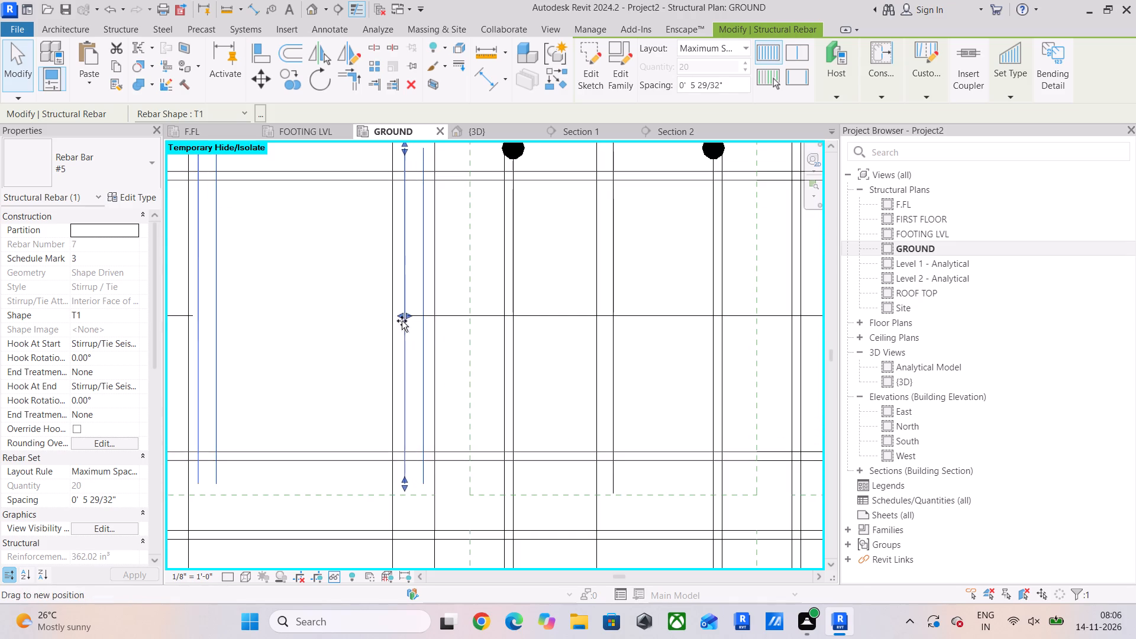
drag(402, 321, 393, 322)
Line up the left end of the same upper beam's #5 stirrup set with the slab bar near the corner column.
scroll(306, 342, down, 20)
middle_drag(305, 347, 688, 348)
scroll(480, 344, up, 18)
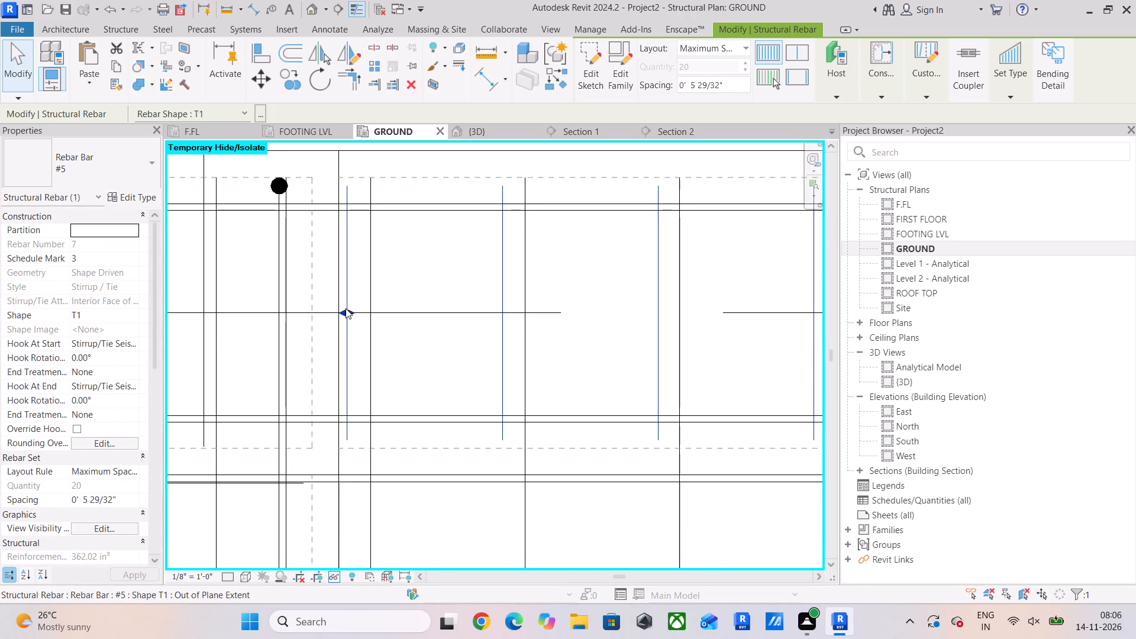
drag(350, 309, 372, 310)
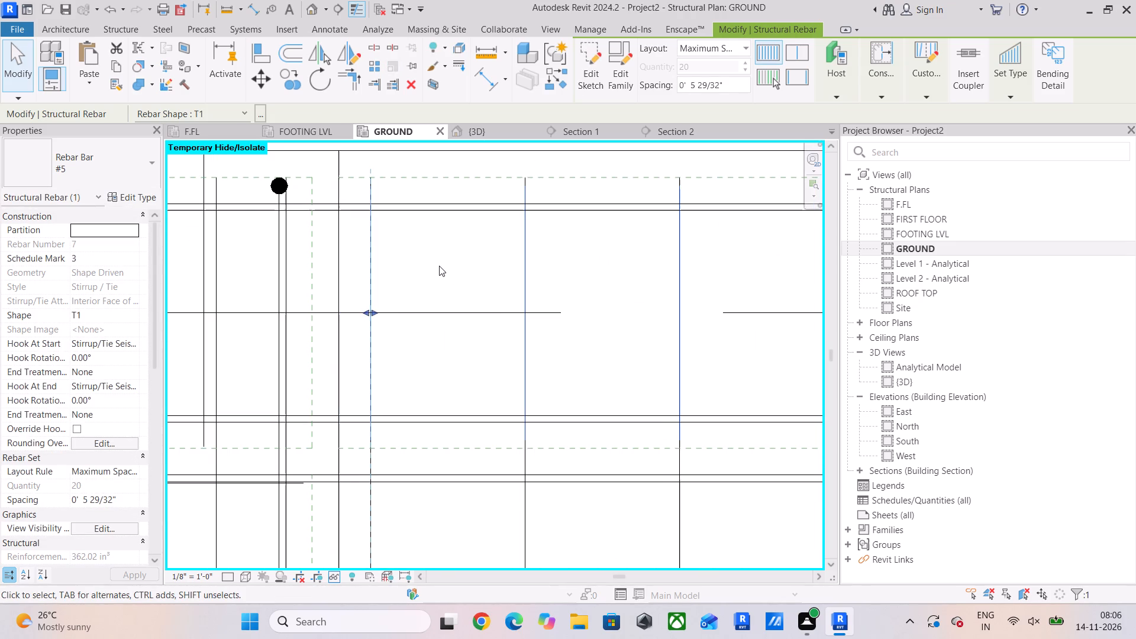
scroll(439, 266, down, 6)
click(427, 383)
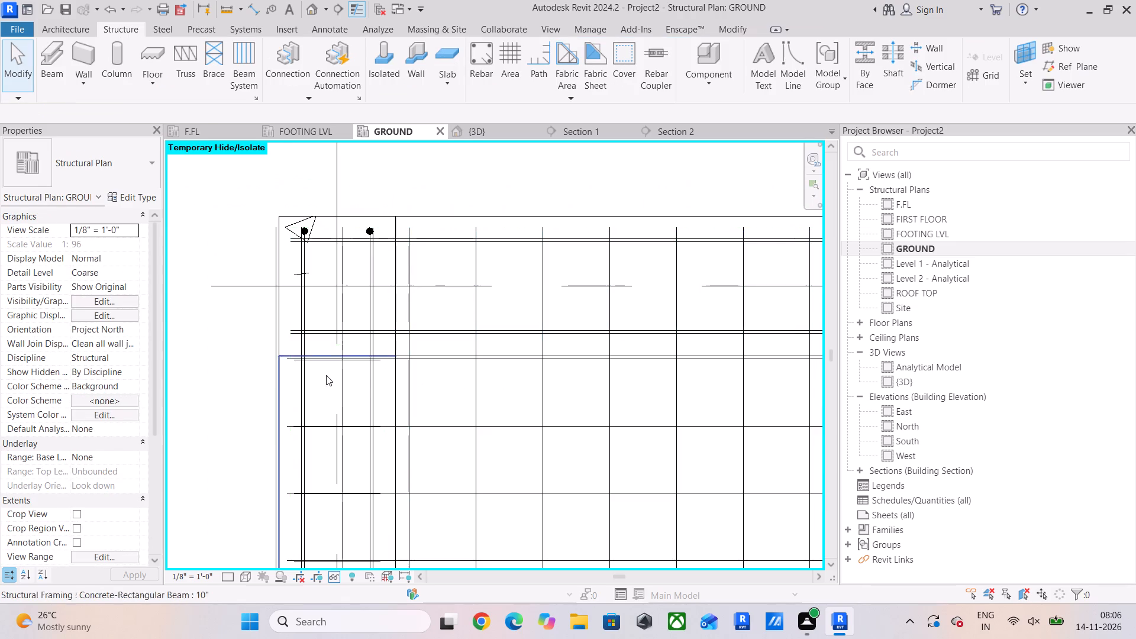
Line up the upper end of the left edge beam's #5 stirrup set with the slab's topmost #4 bar.
scroll(325, 373, up, 5)
click(367, 350)
click(388, 356)
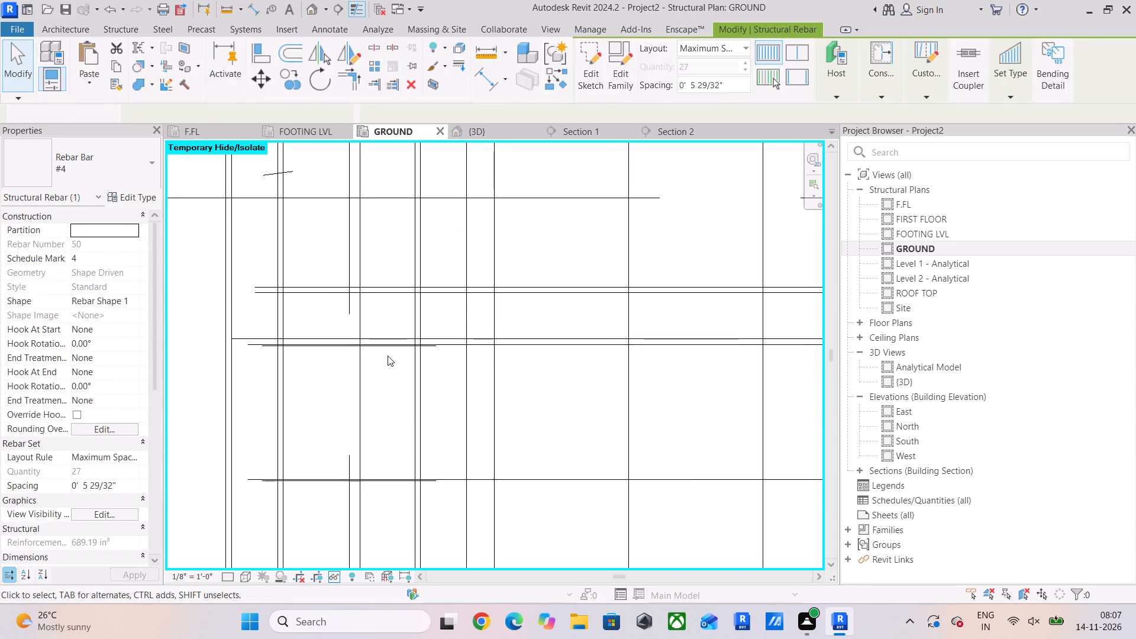
click(391, 351)
scroll(342, 340, up, 10)
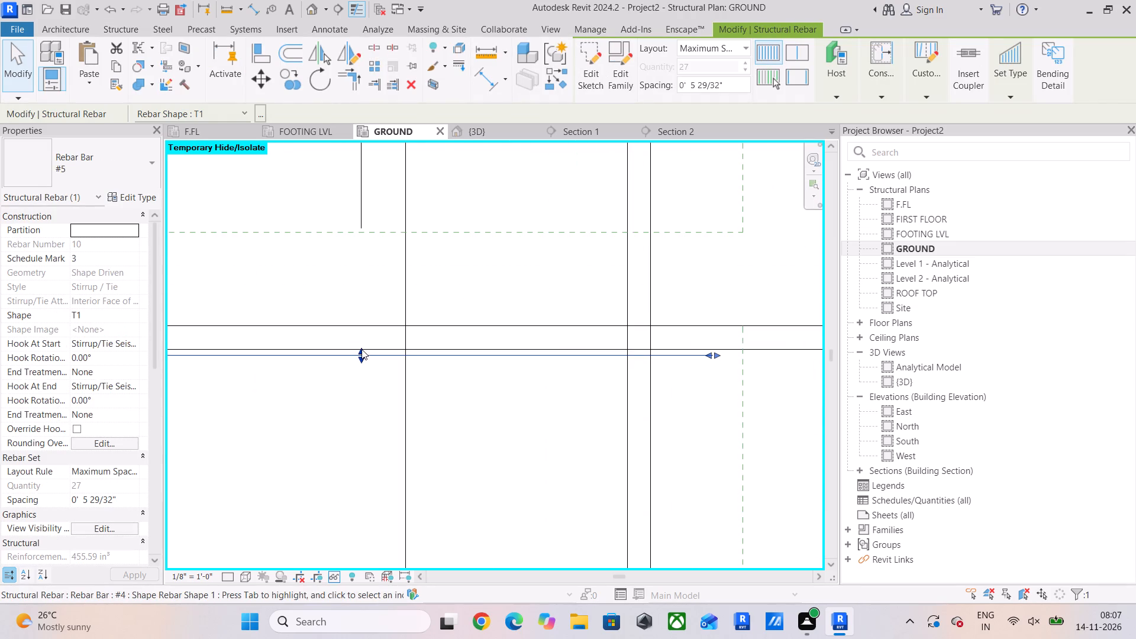
click(360, 351)
Line up the lower end of the left edge beam's #5 stirrup set with the slab's lowest #4 bar.
scroll(447, 398, down, 12)
middle_drag(463, 400, 463, 246)
scroll(457, 284, up, 1)
scroll(457, 435, down, 11)
middle_drag(467, 479, 461, 194)
scroll(461, 186, up, 1)
scroll(467, 280, down, 7)
middle_drag(487, 342, 474, 177)
scroll(483, 349, up, 2)
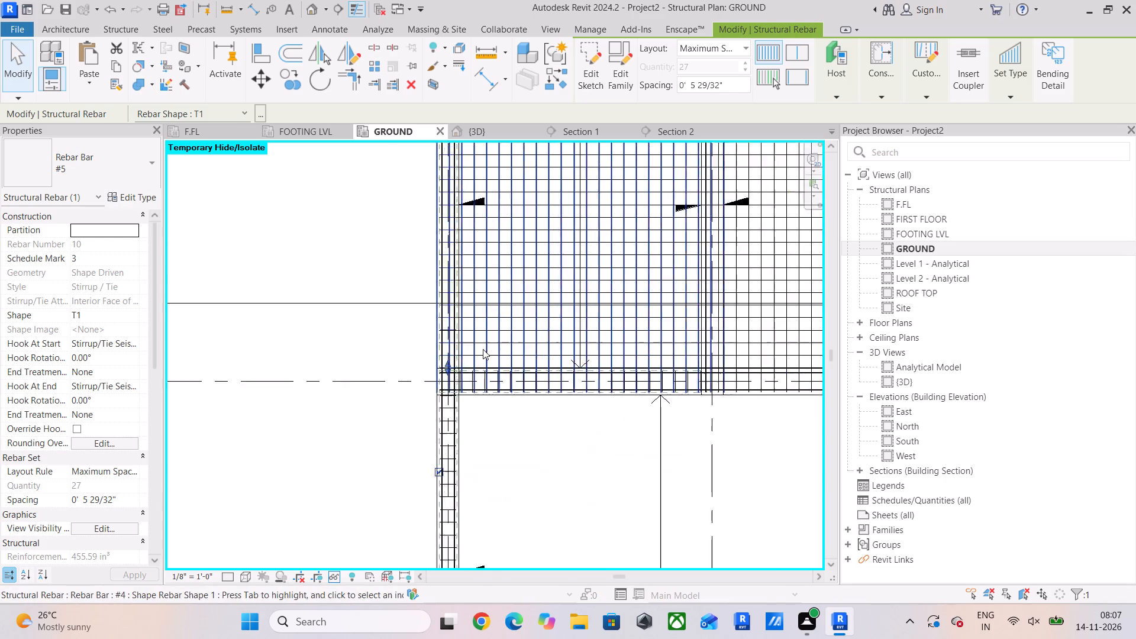
scroll(483, 349, up, 9)
scroll(482, 381, up, 12)
scroll(368, 369, up, 4)
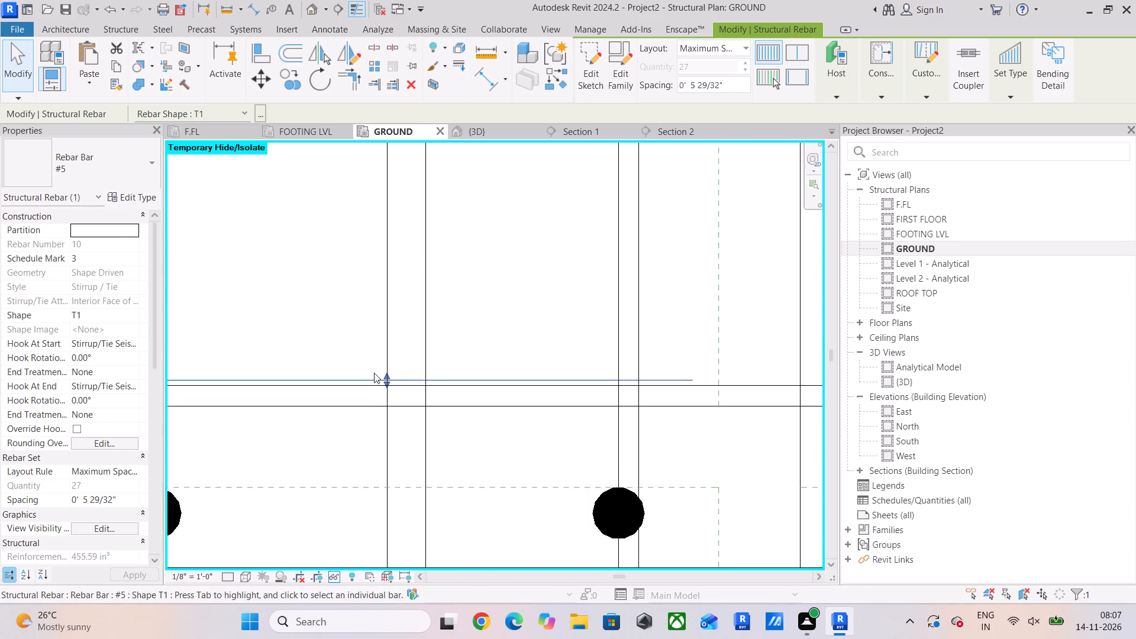
scroll(376, 376, up, 4)
drag(398, 387, 398, 392)
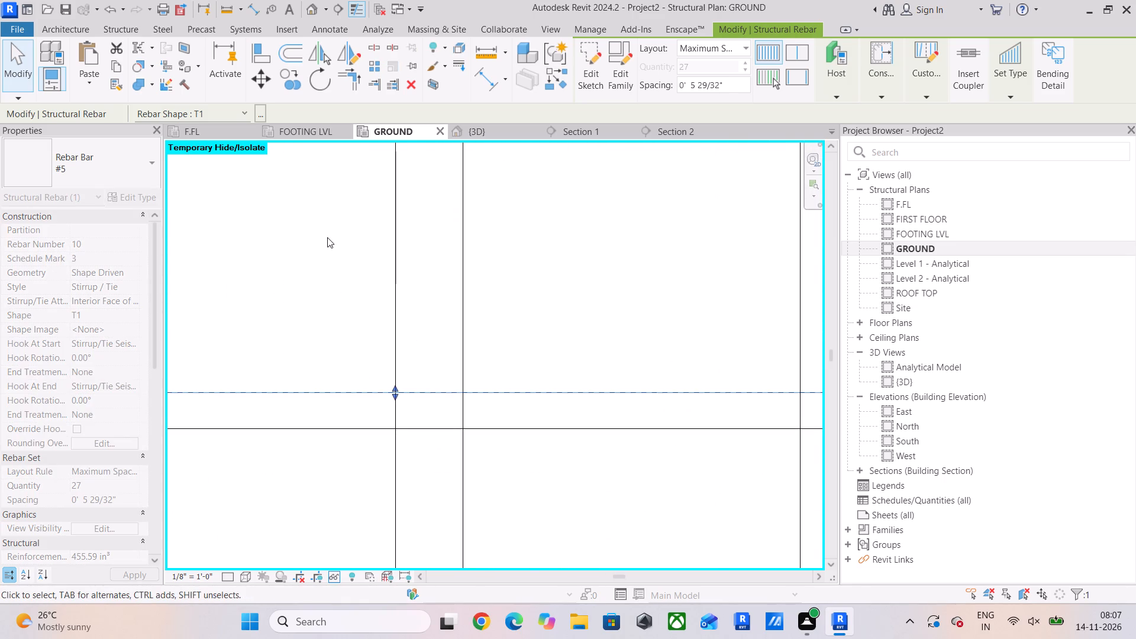
scroll(327, 237, down, 6)
click(319, 227)
Line up the left end of the left bay's lower beam #5 stirrup set with the slab bar near the corner column.
scroll(327, 242, down, 7)
scroll(353, 339, down, 5)
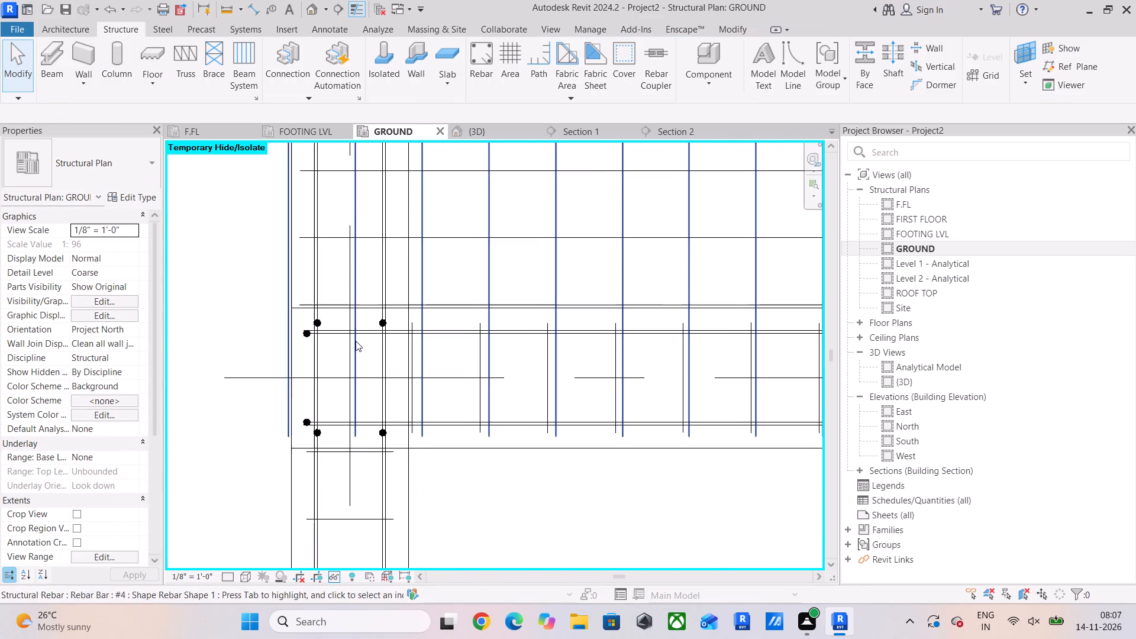
middle_drag(356, 341, 356, 218)
scroll(445, 233, up, 5)
click(382, 269)
scroll(403, 256, up, 1)
middle_drag(403, 256, 357, 338)
drag(337, 360, 354, 364)
Line up the right end of the same lower beam's #5 stirrup set with the slab bar beside the middle column.
scroll(461, 352, down, 17)
middle_drag(521, 376, 296, 376)
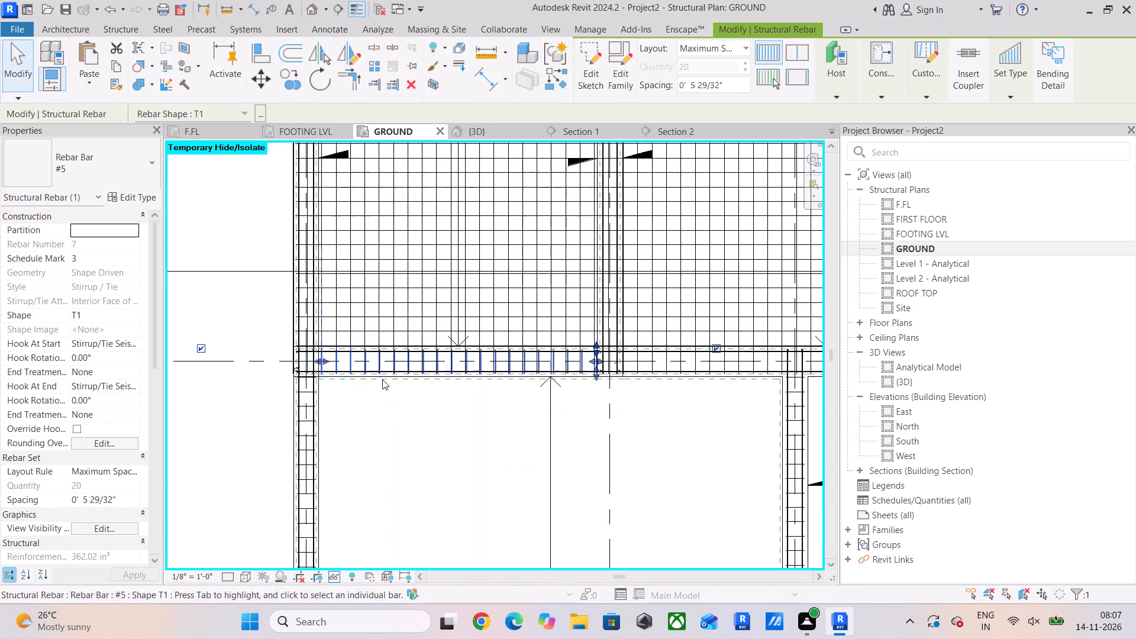
scroll(612, 352, up, 17)
middle_drag(634, 385, 499, 393)
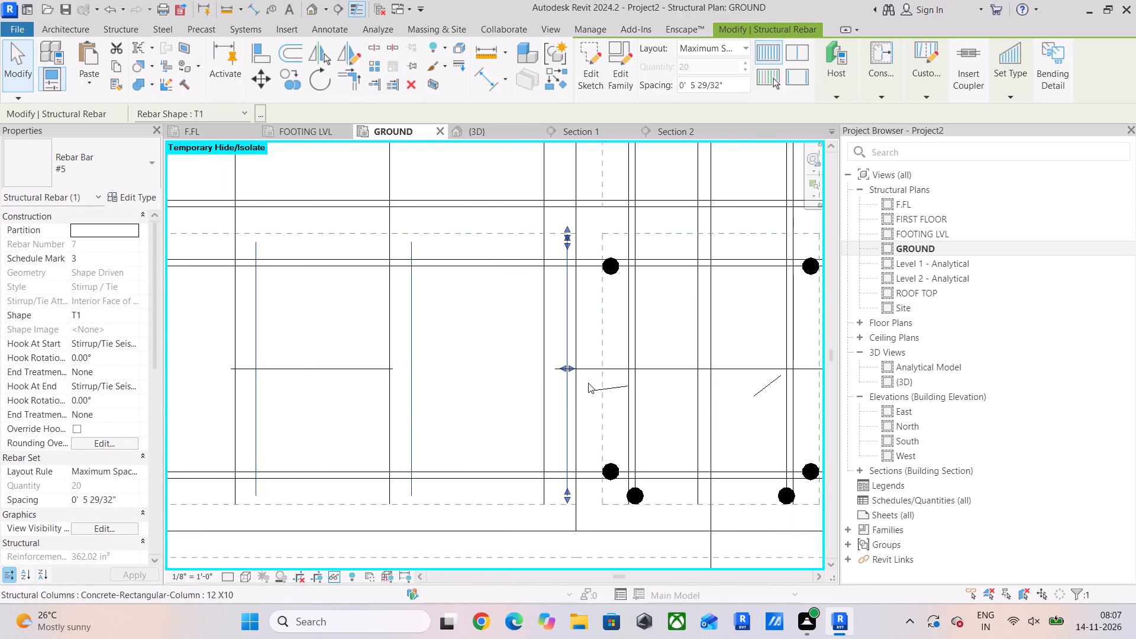
drag(560, 366, 543, 377)
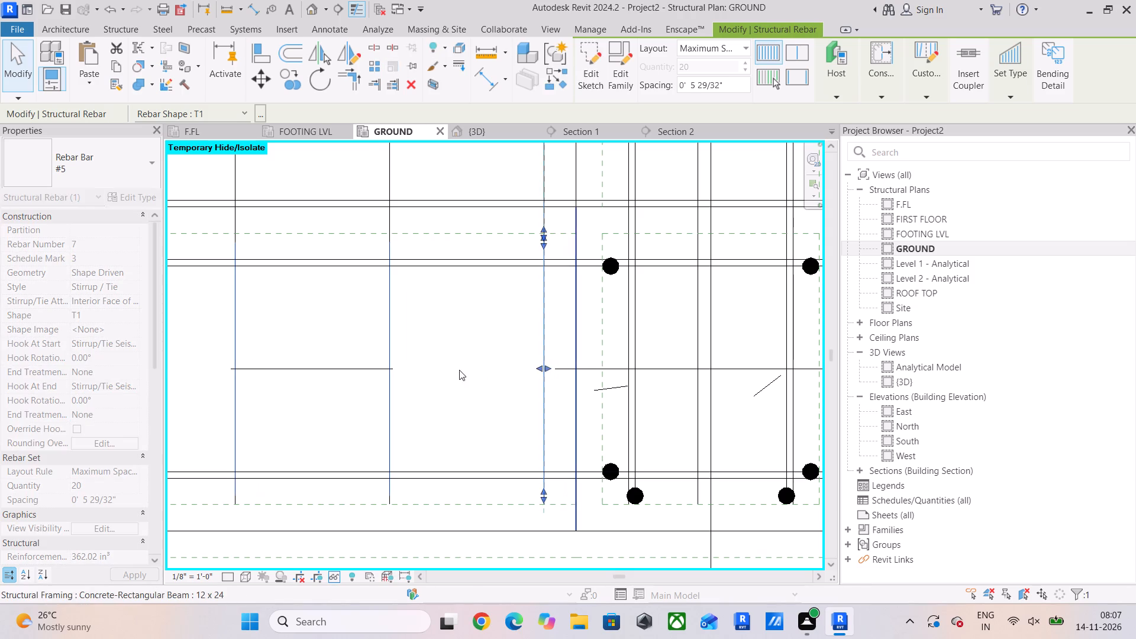
click(459, 370)
Examine the reinforced bays and the adjoining unreinforced slab bays below them in the GROUND plan.
scroll(470, 360, down, 12)
middle_drag(593, 366, 490, 371)
scroll(551, 373, up, 1)
scroll(540, 383, down, 2)
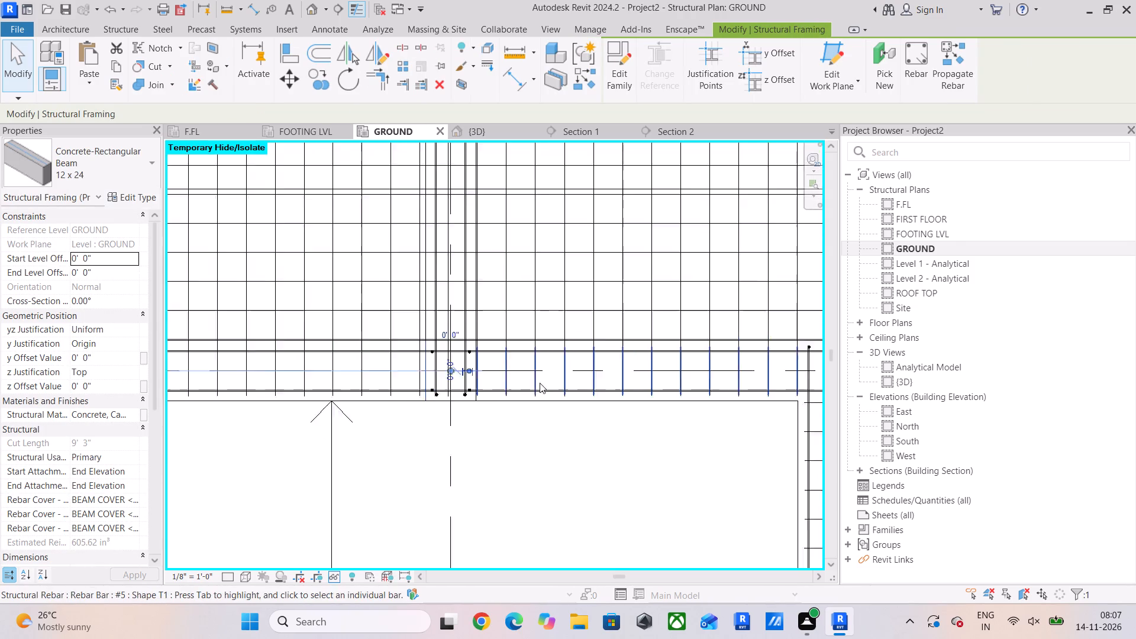
scroll(540, 383, down, 3)
middle_drag(543, 385, 420, 262)
scroll(482, 309, down, 4)
middle_drag(485, 311, 532, 293)
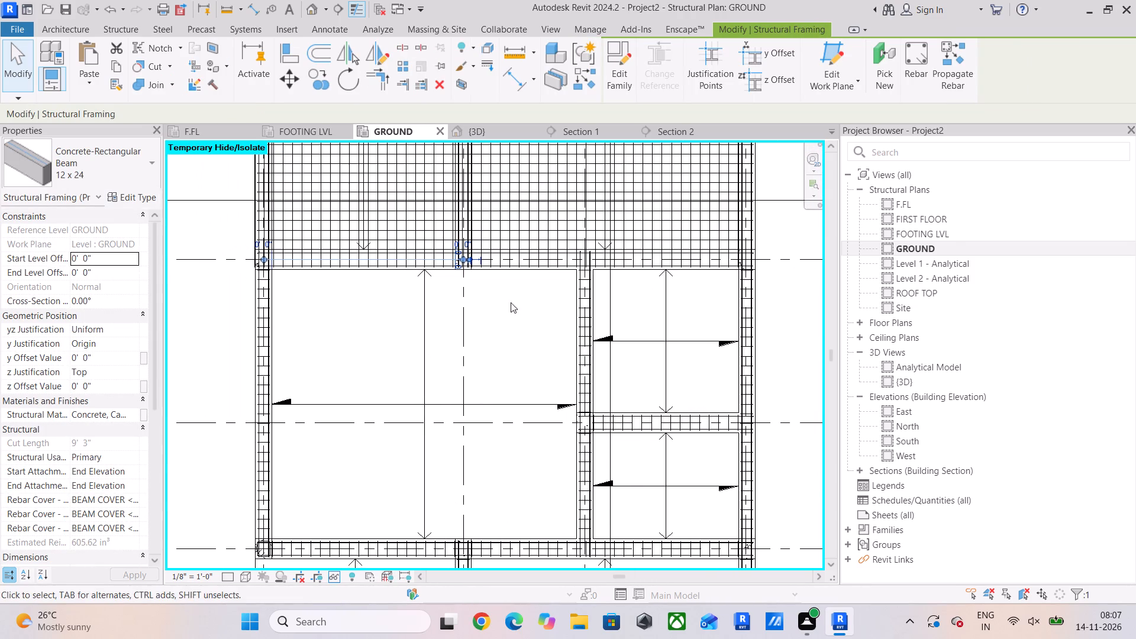
scroll(250, 253, up, 5)
scroll(385, 306, down, 5)
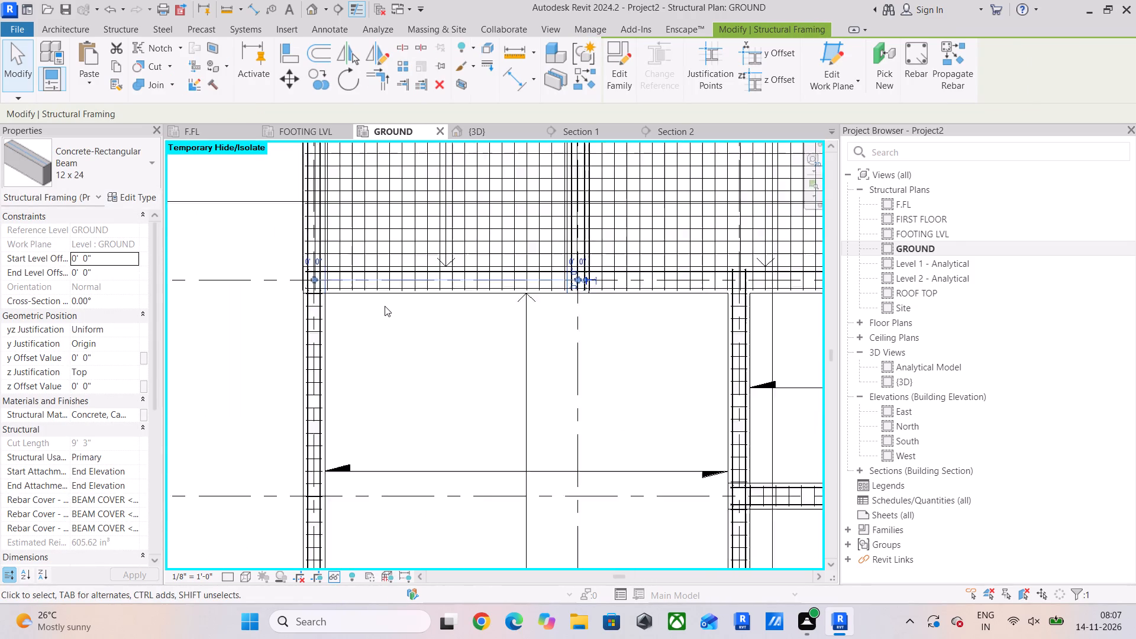
scroll(388, 306, down, 4)
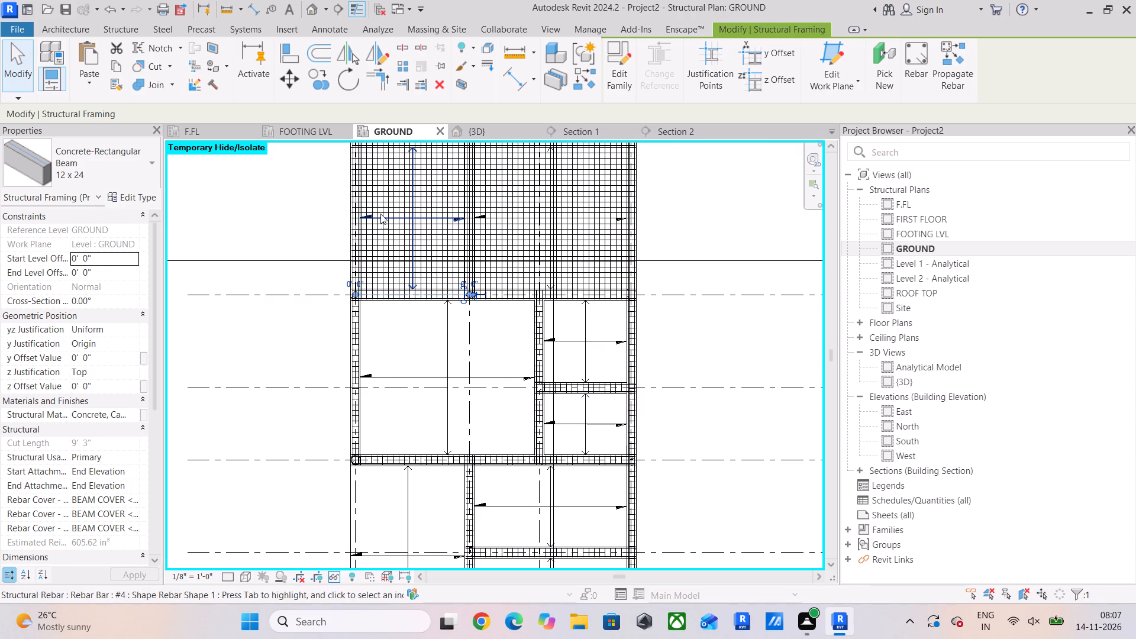
Propagate the rebar of Section 1's leftmost 6" foundation slab, aligned by host, to the second and third slab bays in Section 2.
click(492, 127)
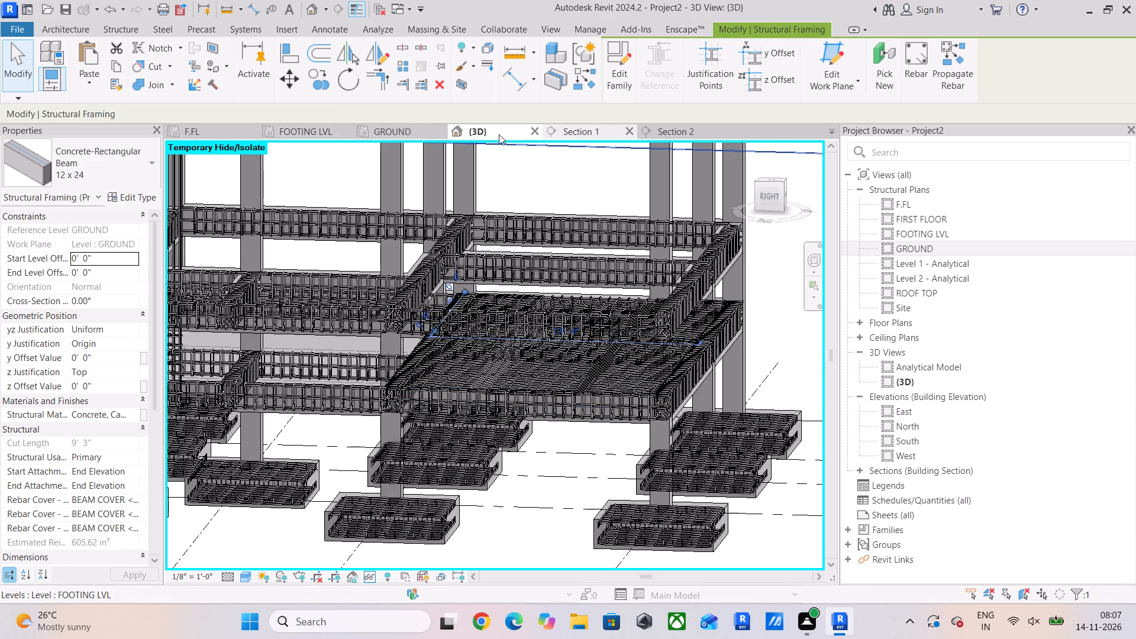
click(592, 135)
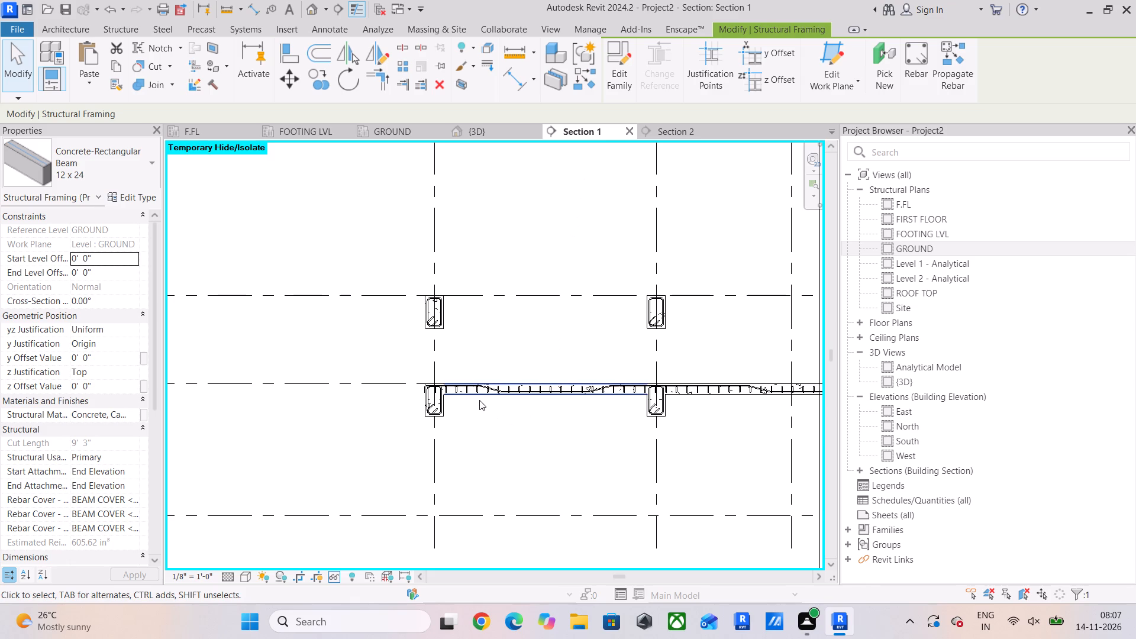
click(479, 400)
click(693, 70)
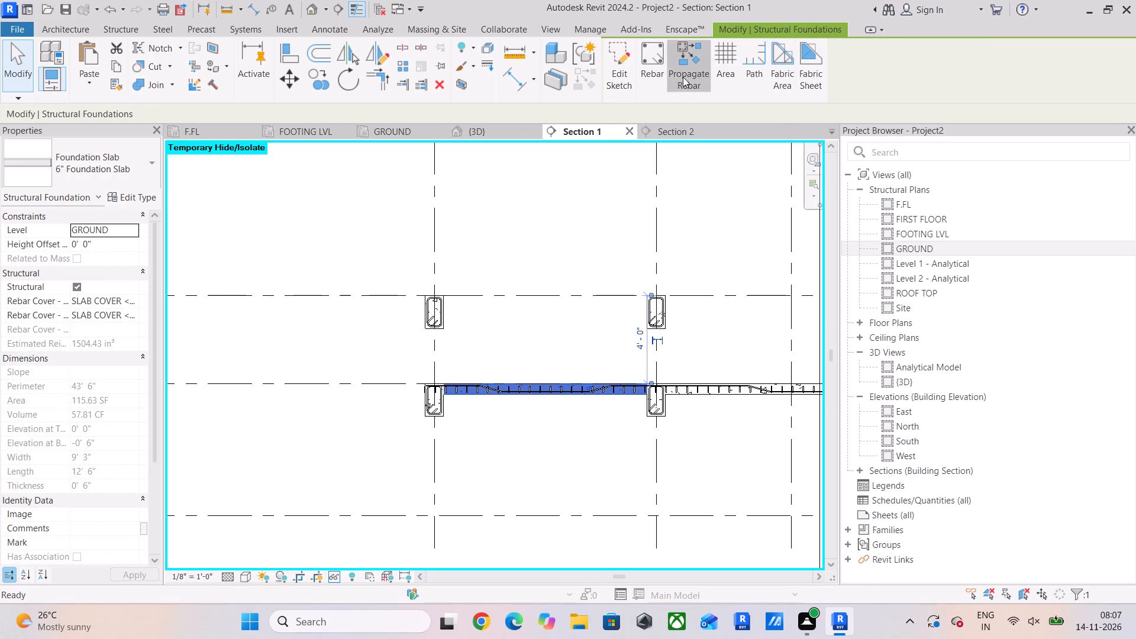
click(472, 129)
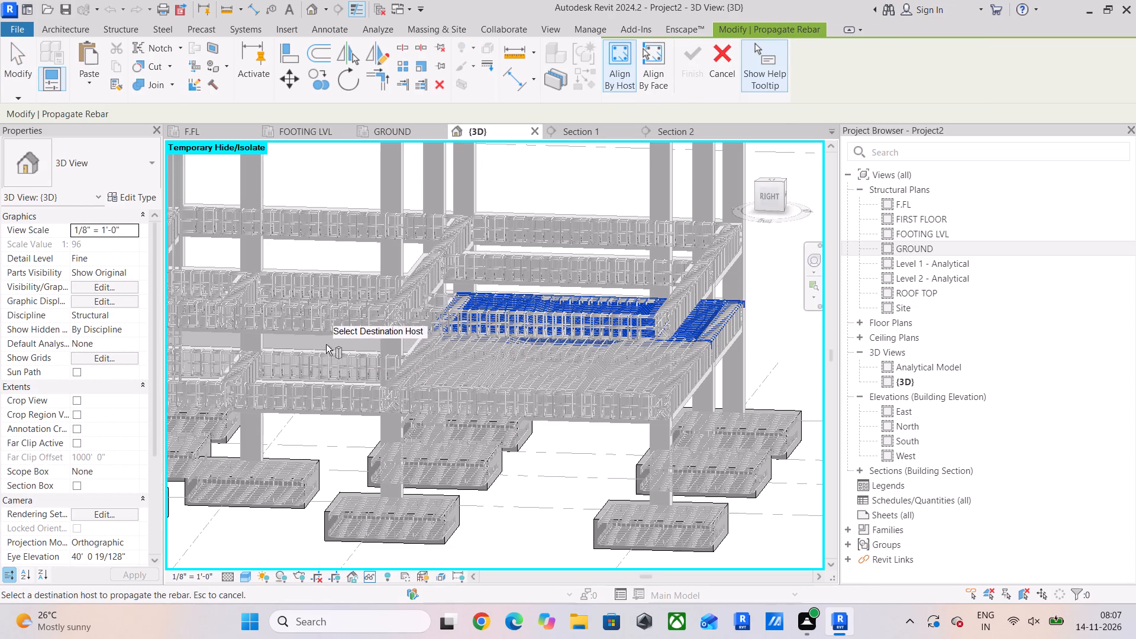
click(676, 129)
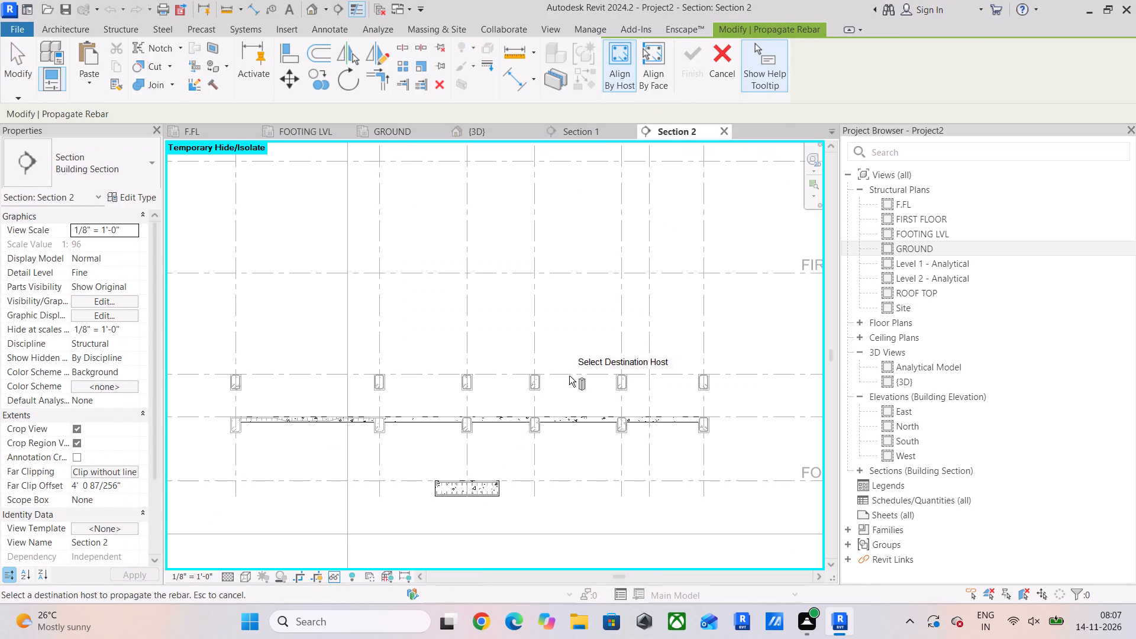
click(435, 422)
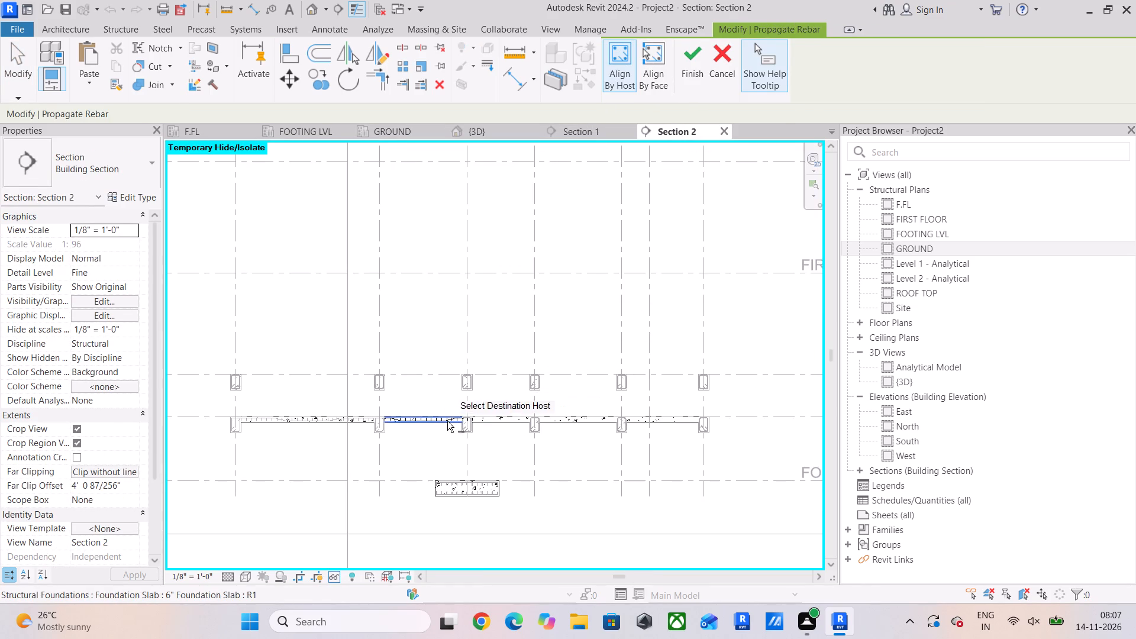
scroll(421, 425, up, 6)
click(596, 415)
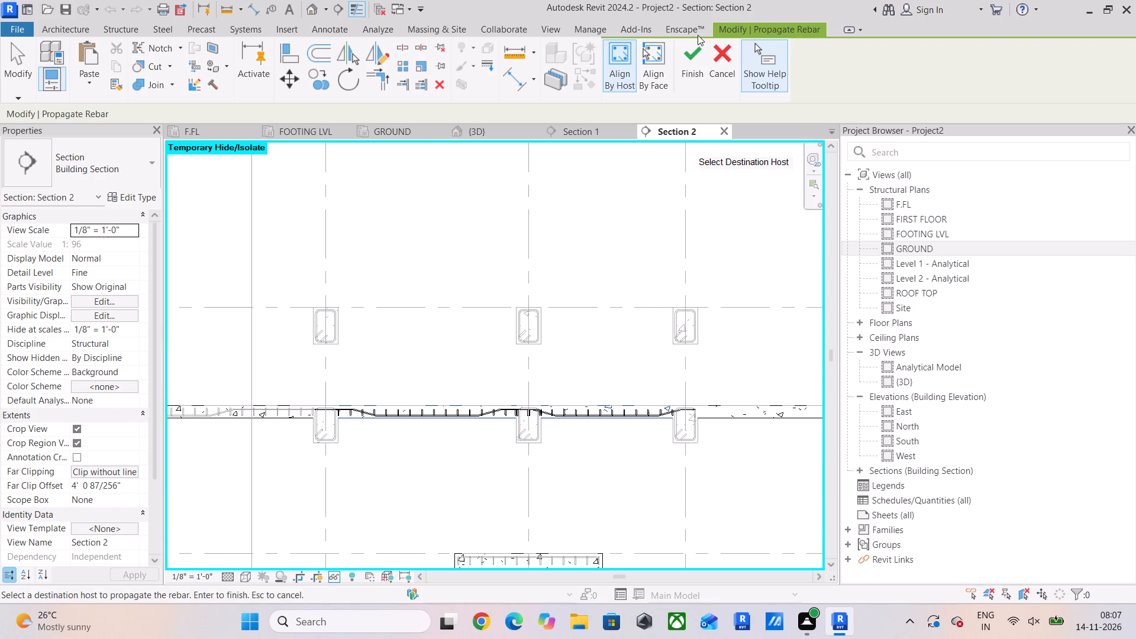
click(700, 57)
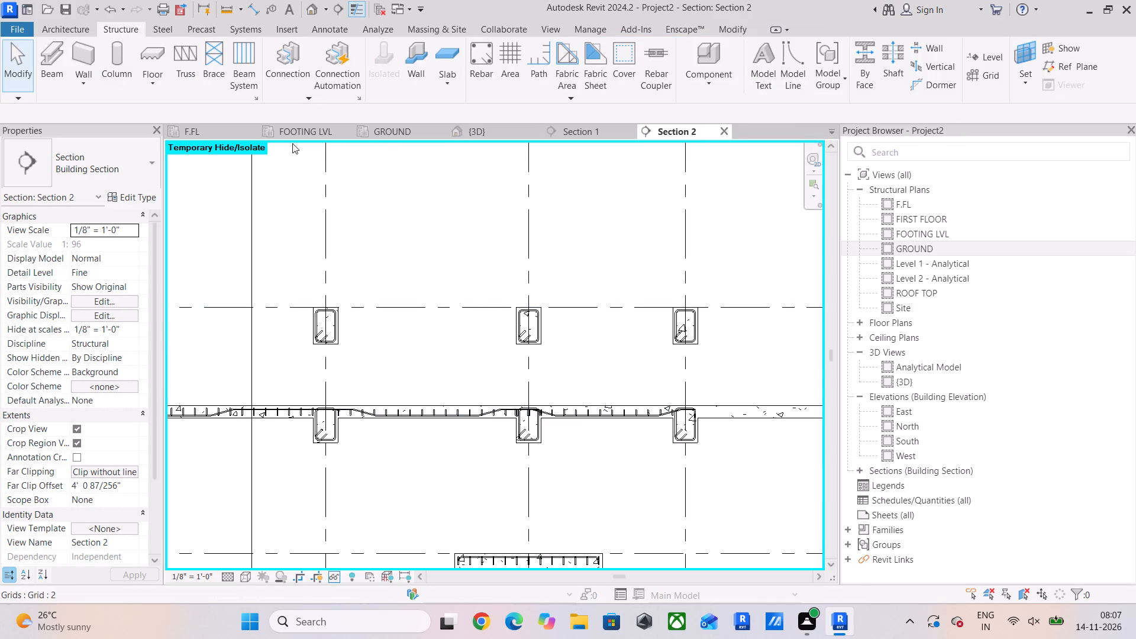
In the GROUND plan, line up the lower end of the upper bay's left-beam #5 stirrup set with the #4 slab bar at the lower beam.
click(379, 131)
scroll(601, 351, up, 5)
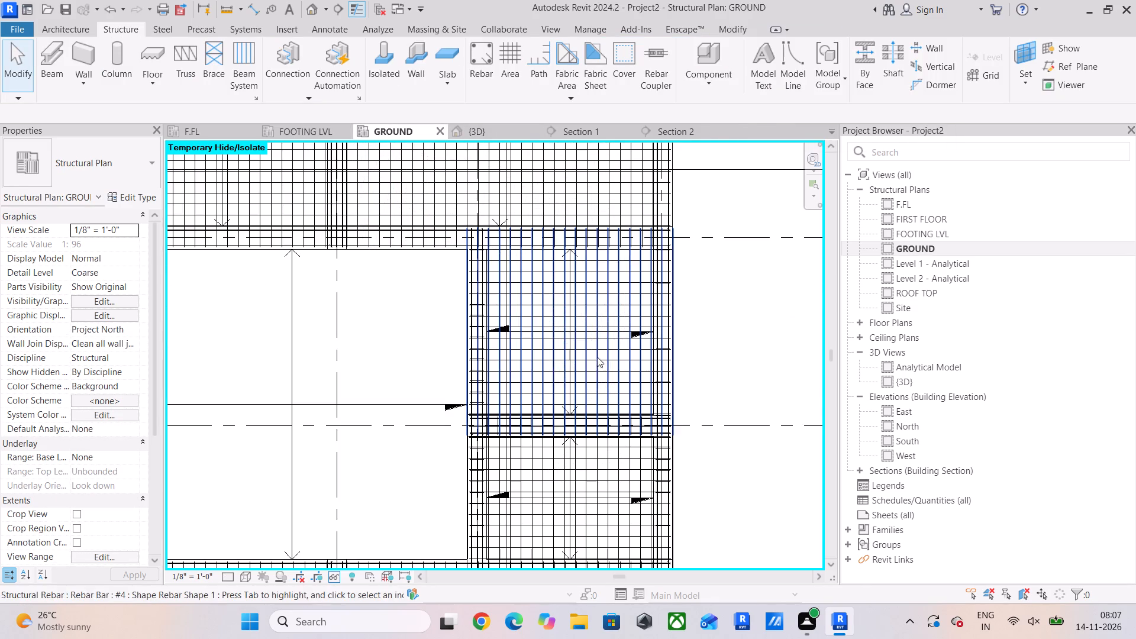
scroll(500, 444, up, 6)
scroll(472, 379, up, 5)
click(429, 315)
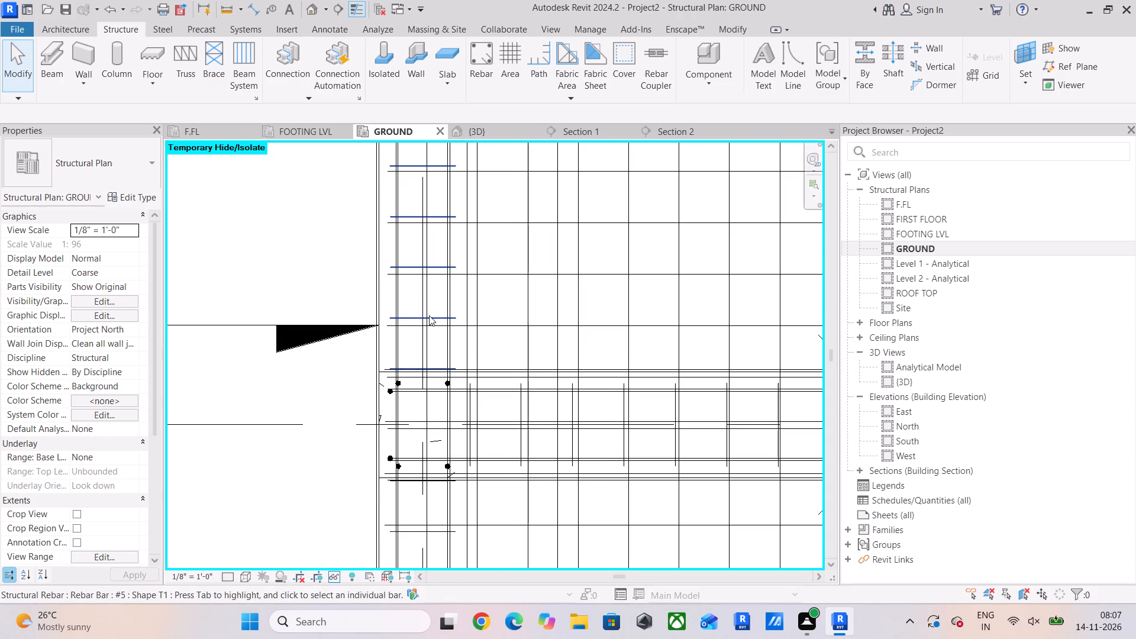
middle_drag(444, 346, 428, 401)
scroll(427, 417, up, 10)
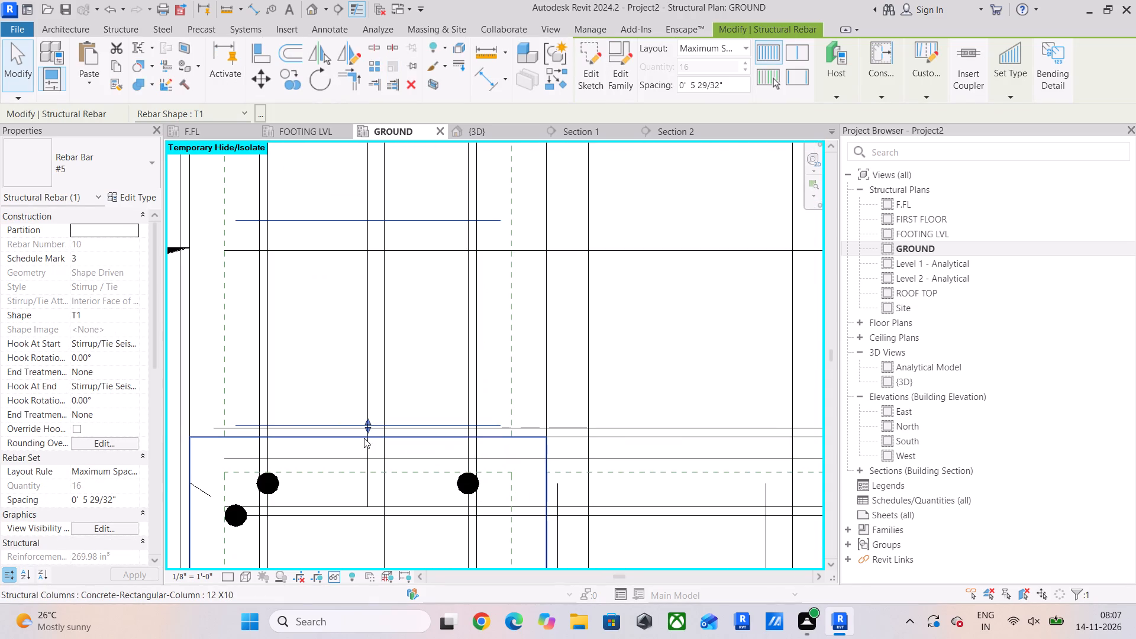
click(367, 433)
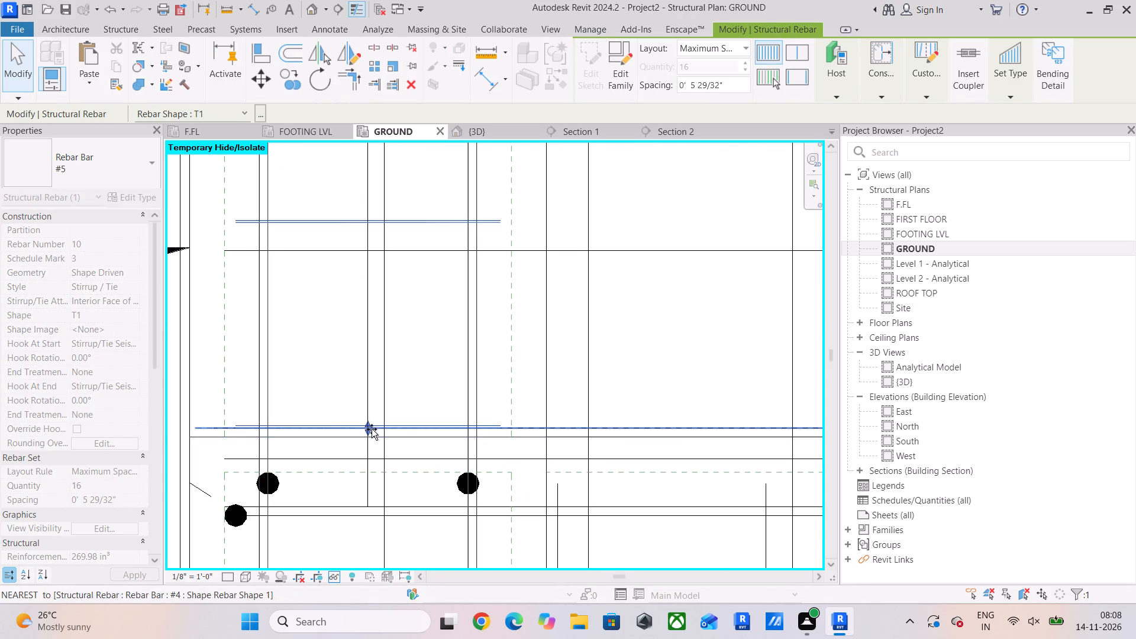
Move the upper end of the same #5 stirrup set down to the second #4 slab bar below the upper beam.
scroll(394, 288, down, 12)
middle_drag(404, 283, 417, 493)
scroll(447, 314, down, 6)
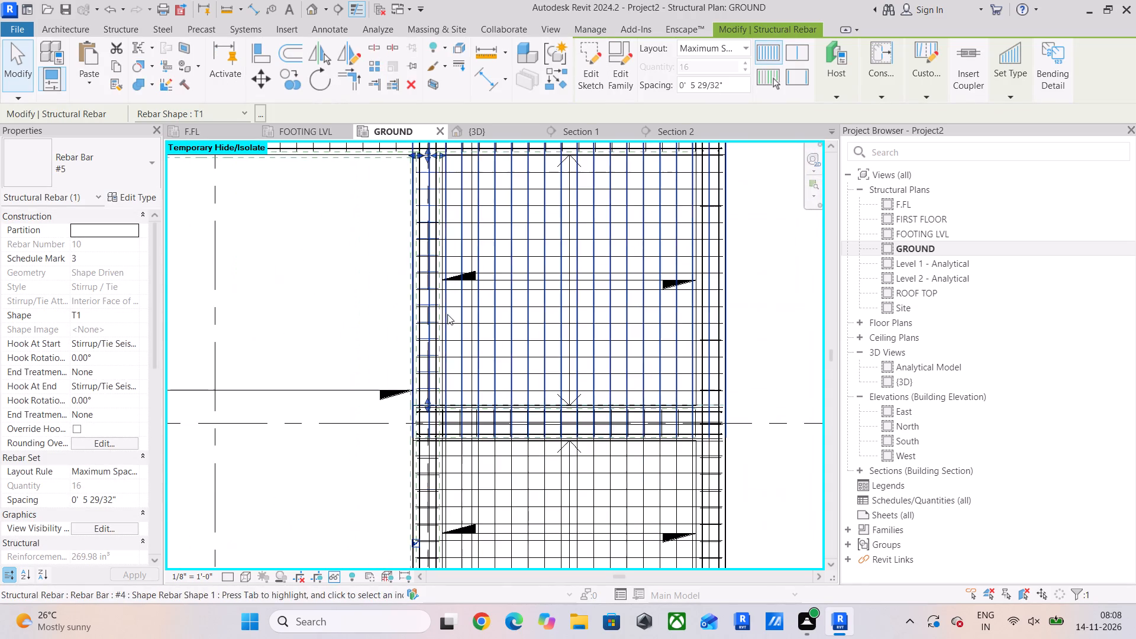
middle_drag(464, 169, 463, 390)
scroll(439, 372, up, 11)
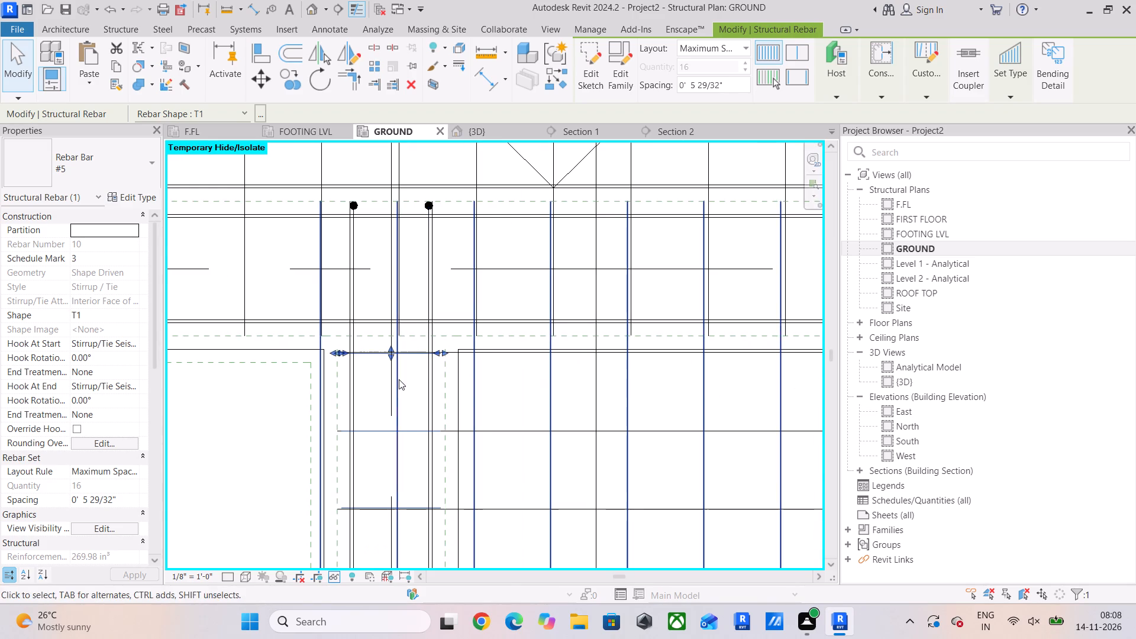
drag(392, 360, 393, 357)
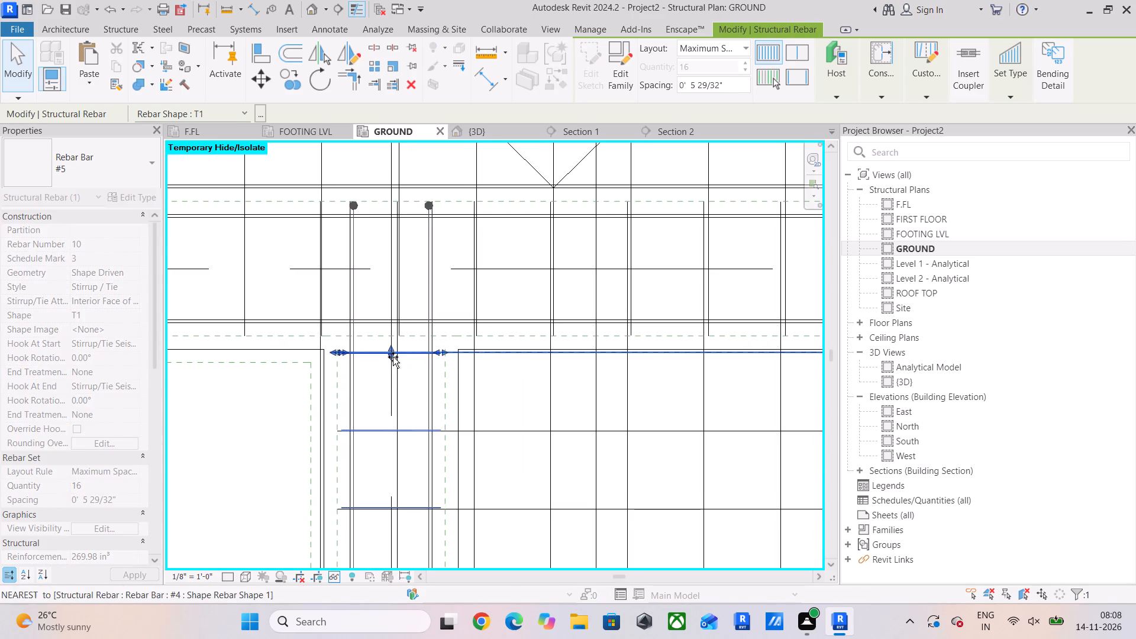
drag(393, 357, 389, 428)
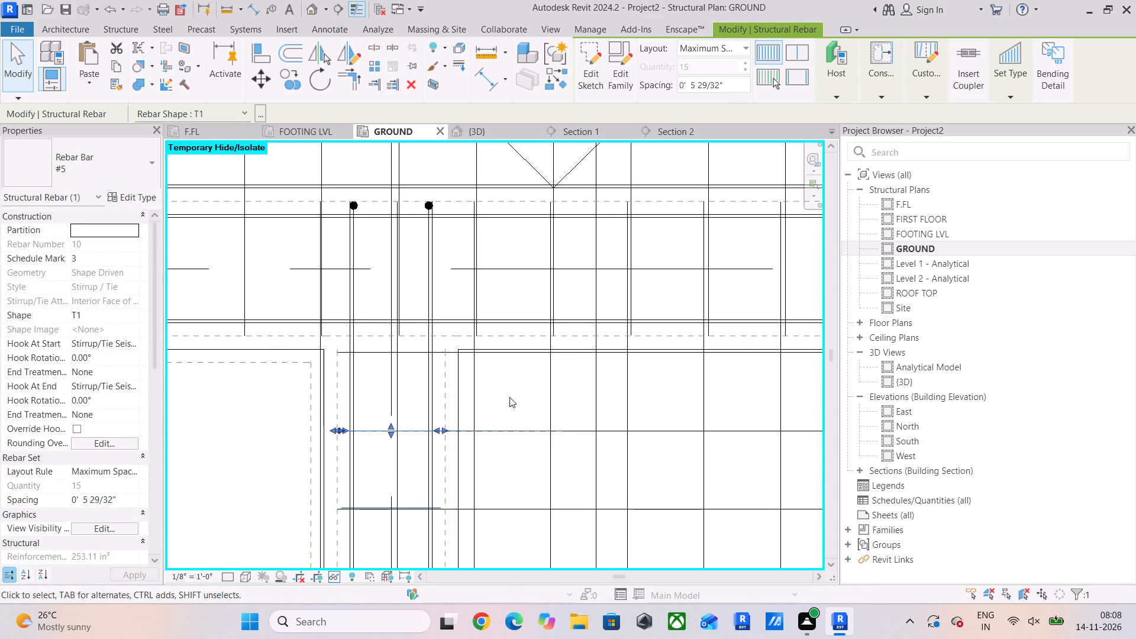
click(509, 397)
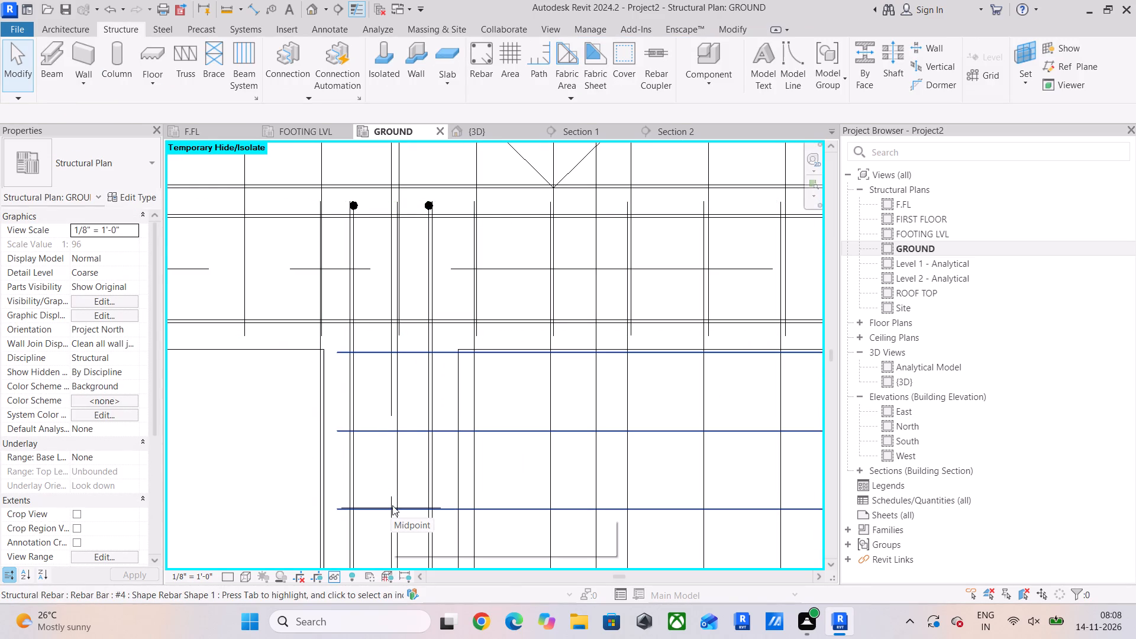
Line up the upper end of the left beam's #5 stirrup set with the first #4 slab bar below the upper beam.
click(392, 505)
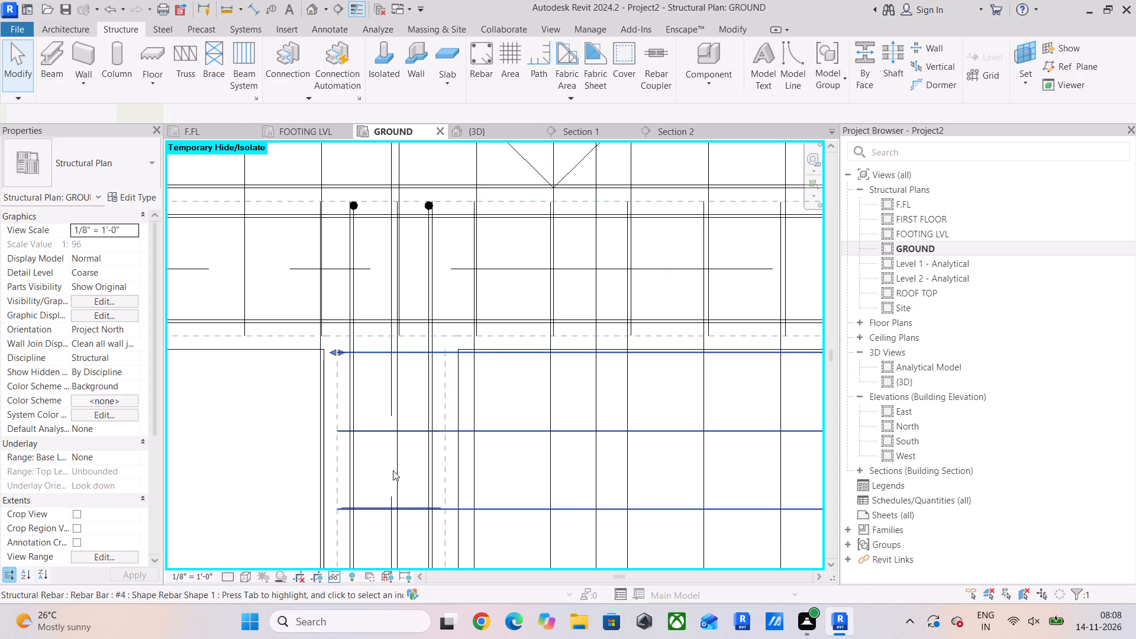
click(383, 438)
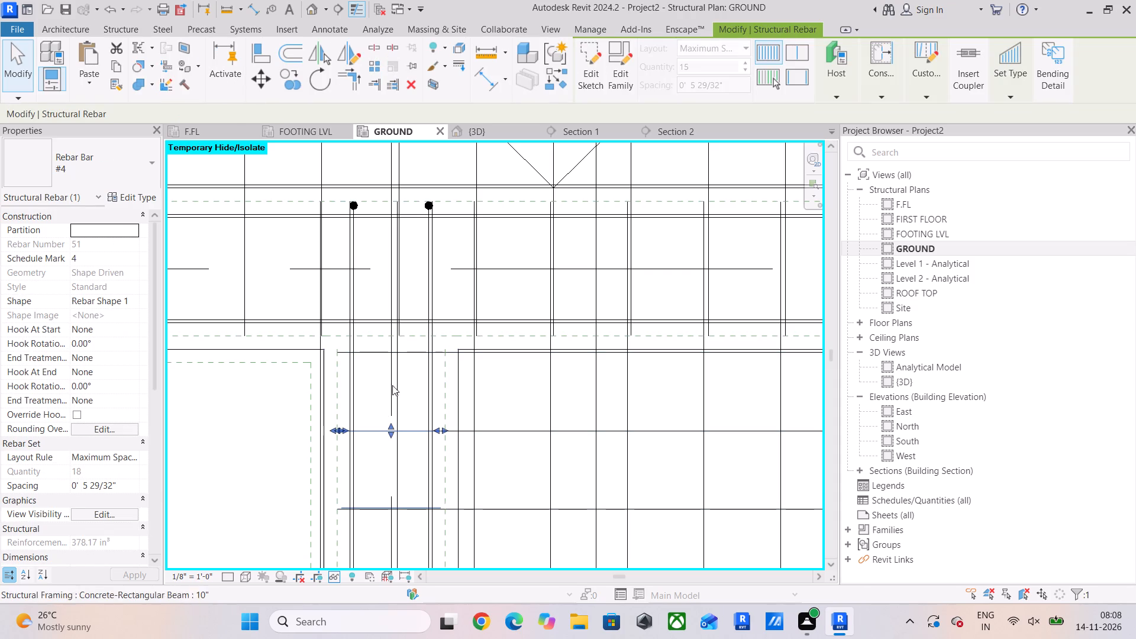
drag(392, 424, 394, 357)
click(366, 391)
scroll(392, 347, up, 5)
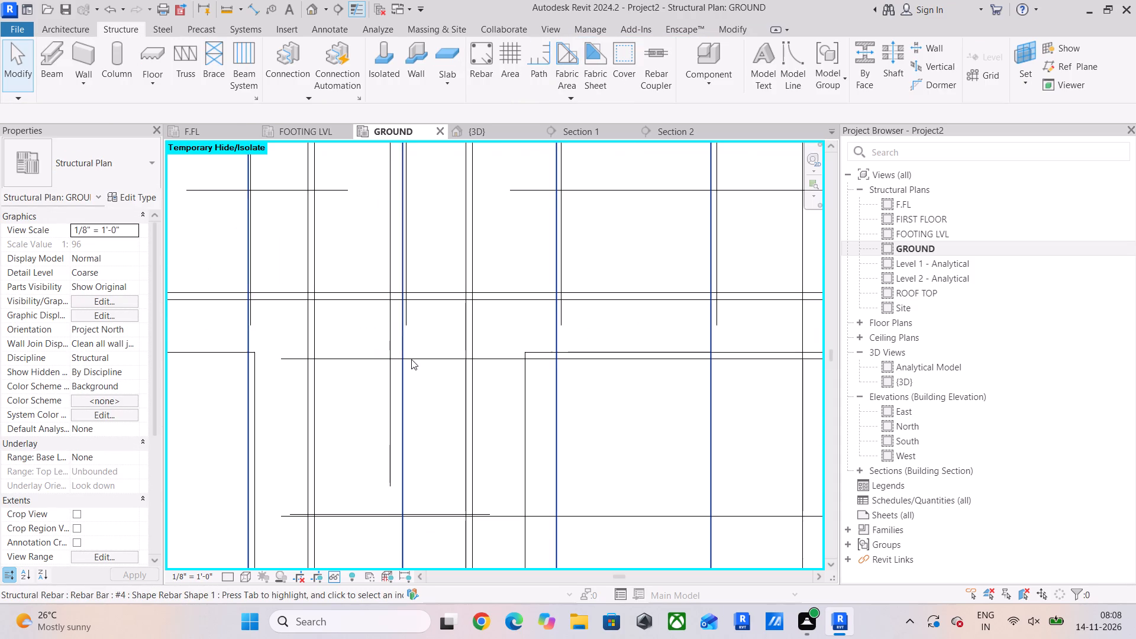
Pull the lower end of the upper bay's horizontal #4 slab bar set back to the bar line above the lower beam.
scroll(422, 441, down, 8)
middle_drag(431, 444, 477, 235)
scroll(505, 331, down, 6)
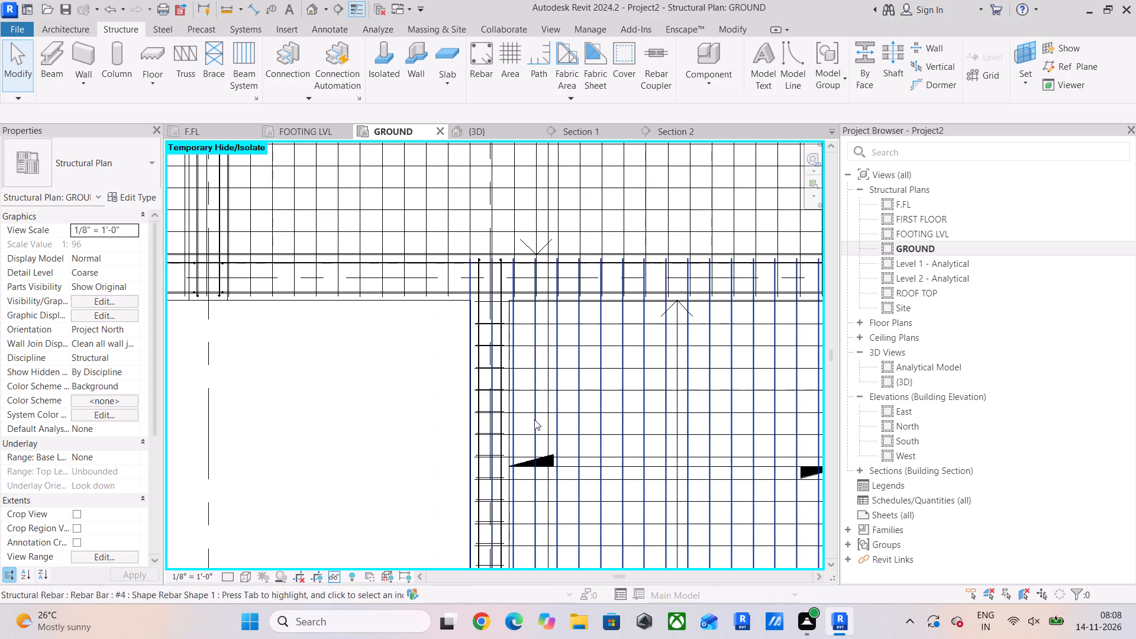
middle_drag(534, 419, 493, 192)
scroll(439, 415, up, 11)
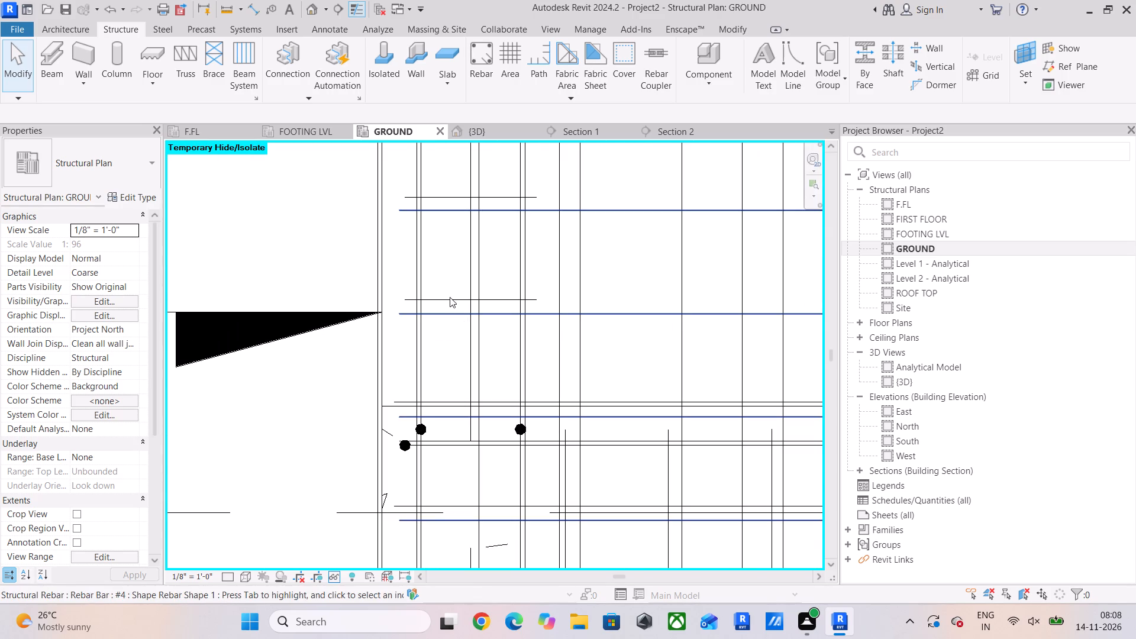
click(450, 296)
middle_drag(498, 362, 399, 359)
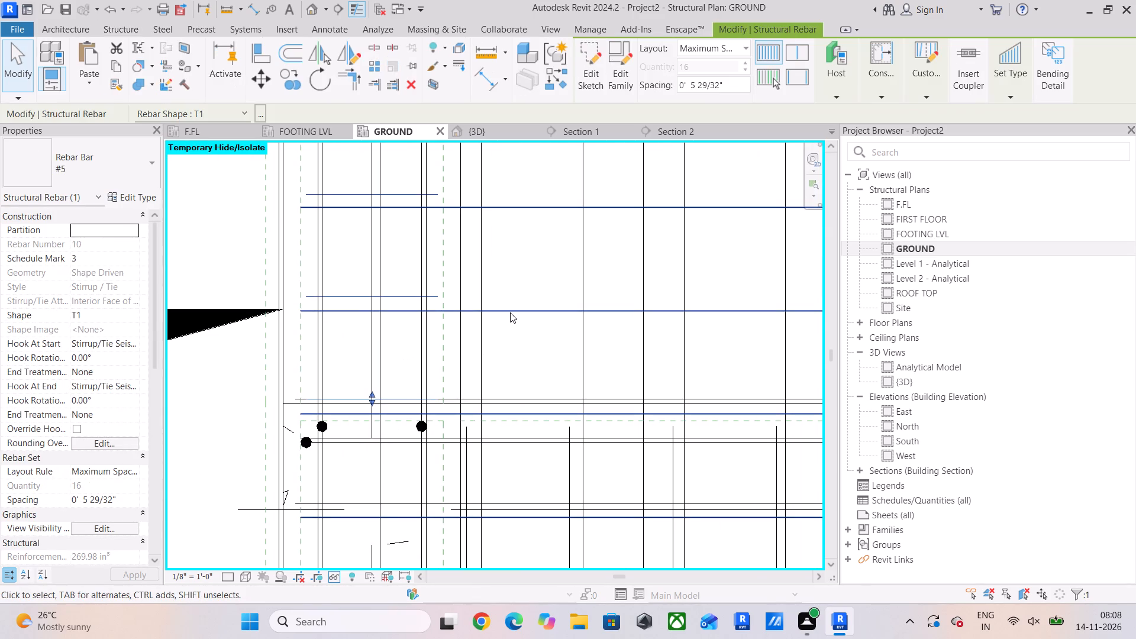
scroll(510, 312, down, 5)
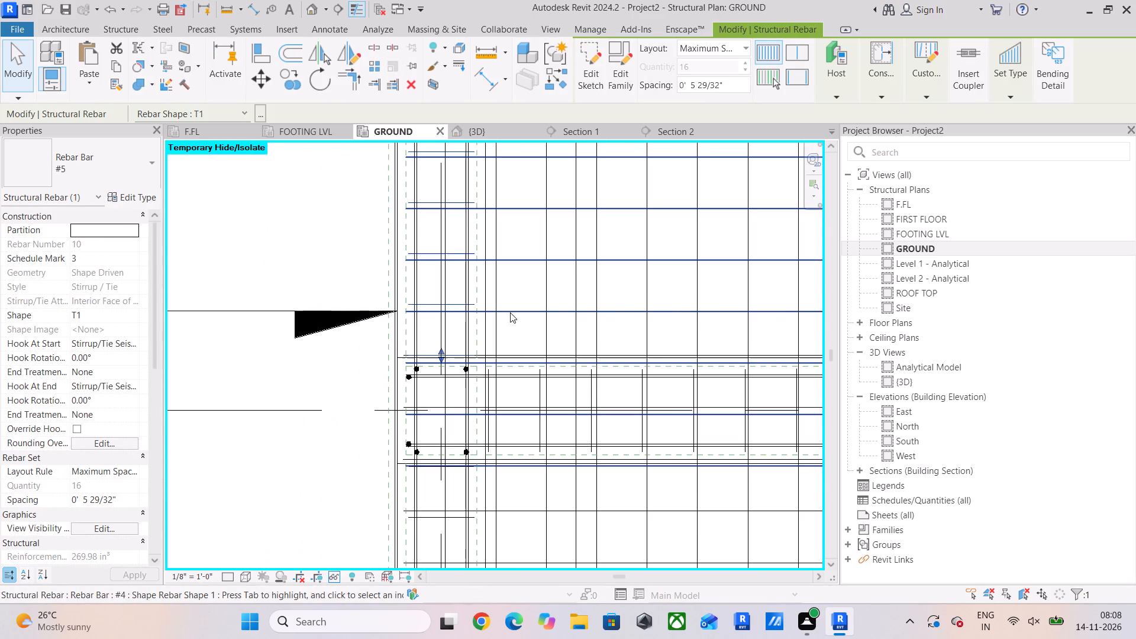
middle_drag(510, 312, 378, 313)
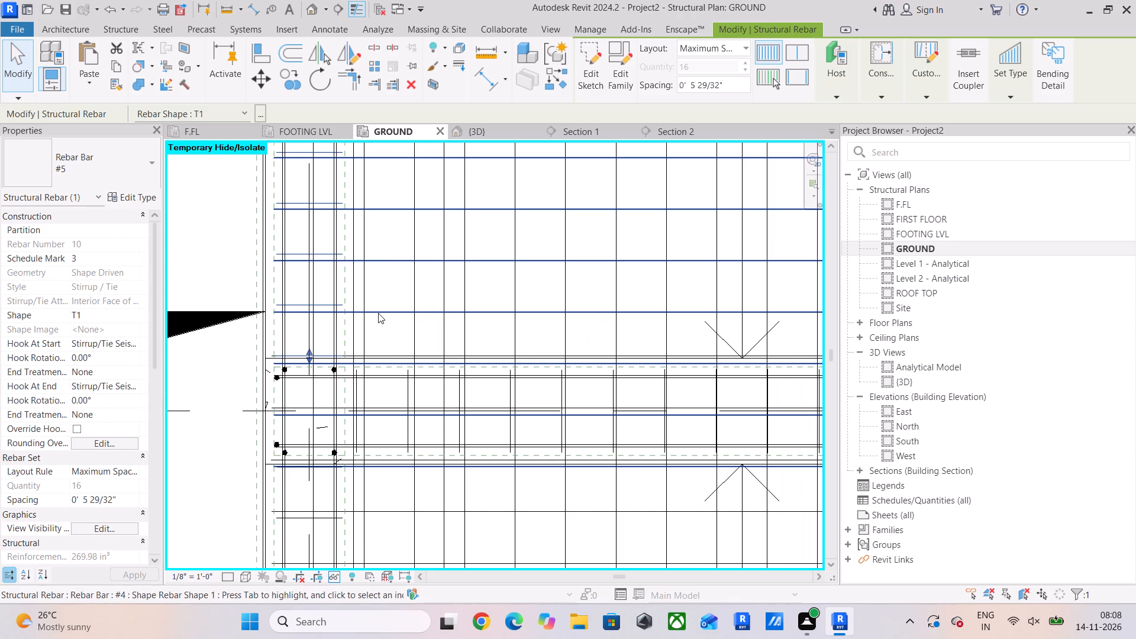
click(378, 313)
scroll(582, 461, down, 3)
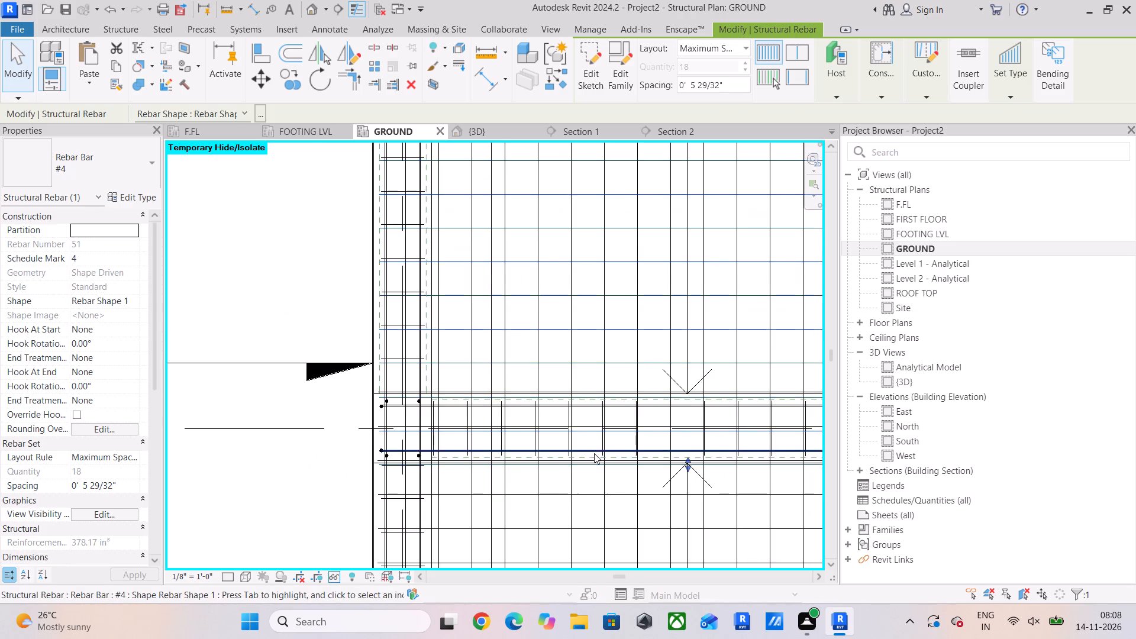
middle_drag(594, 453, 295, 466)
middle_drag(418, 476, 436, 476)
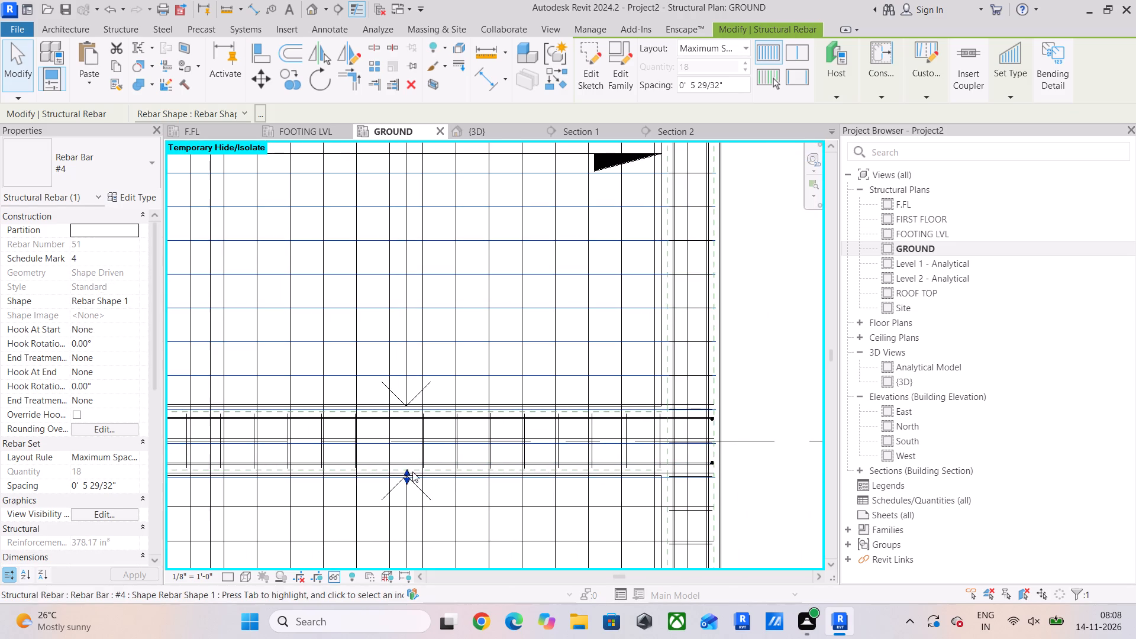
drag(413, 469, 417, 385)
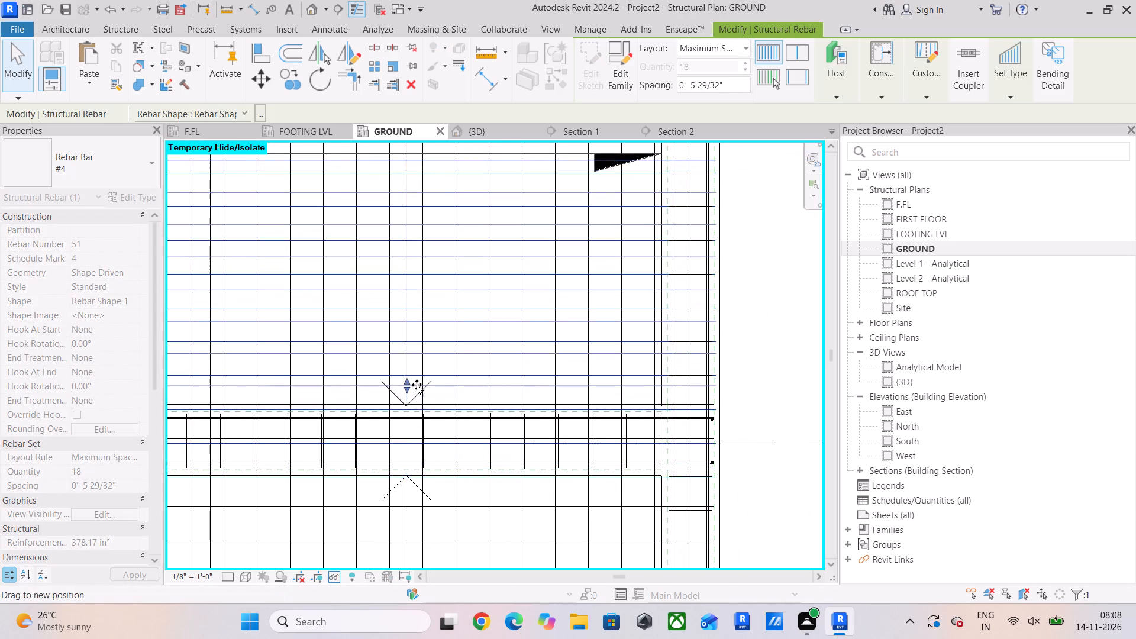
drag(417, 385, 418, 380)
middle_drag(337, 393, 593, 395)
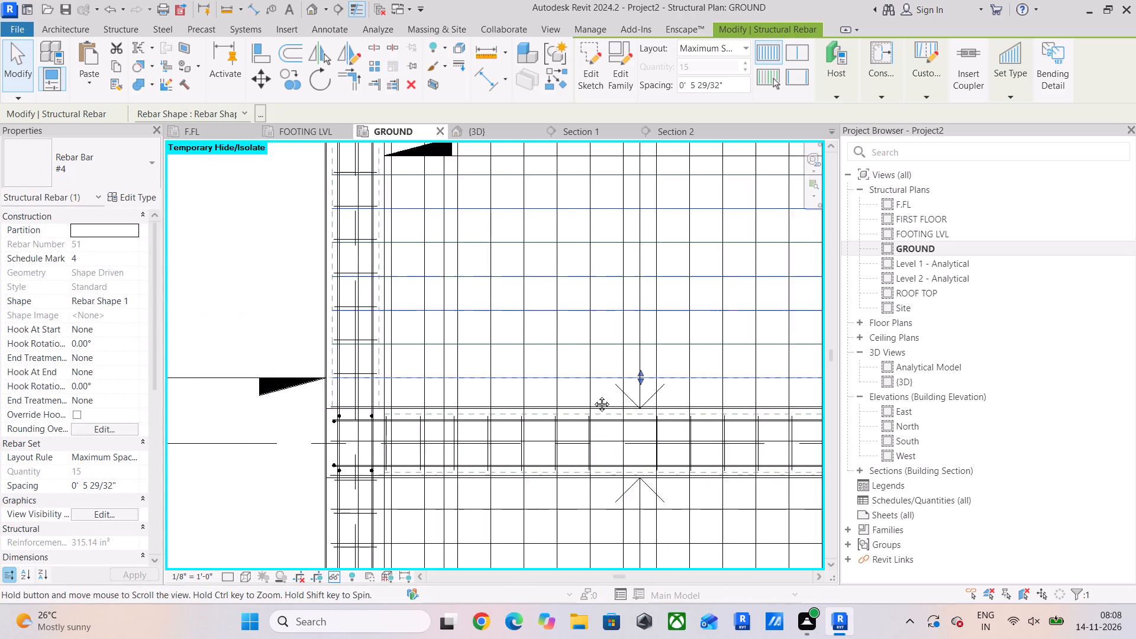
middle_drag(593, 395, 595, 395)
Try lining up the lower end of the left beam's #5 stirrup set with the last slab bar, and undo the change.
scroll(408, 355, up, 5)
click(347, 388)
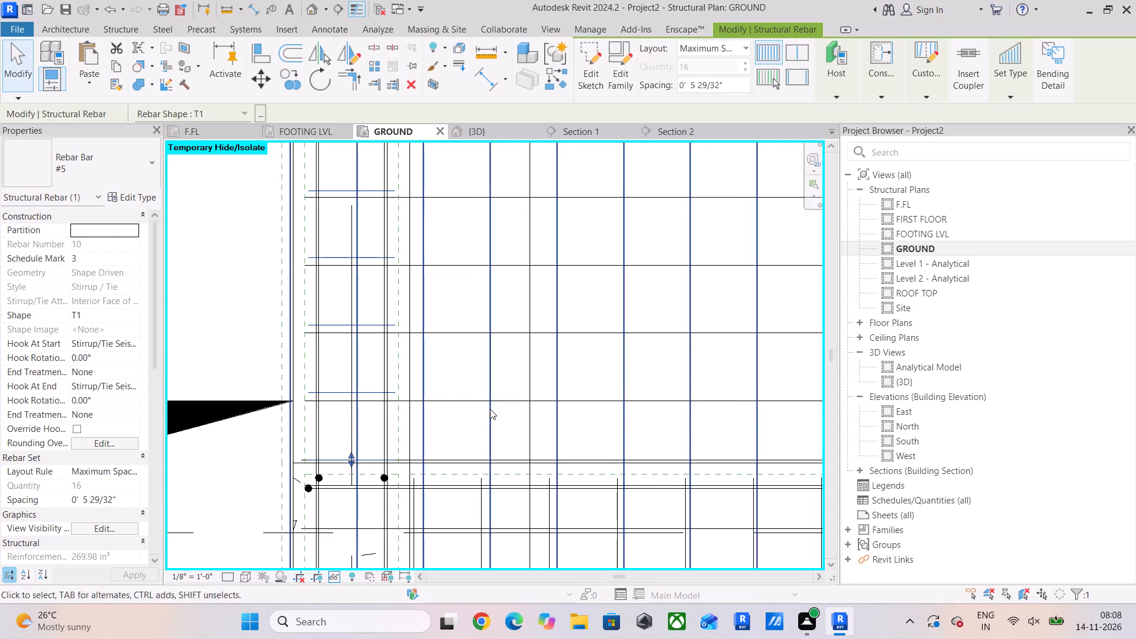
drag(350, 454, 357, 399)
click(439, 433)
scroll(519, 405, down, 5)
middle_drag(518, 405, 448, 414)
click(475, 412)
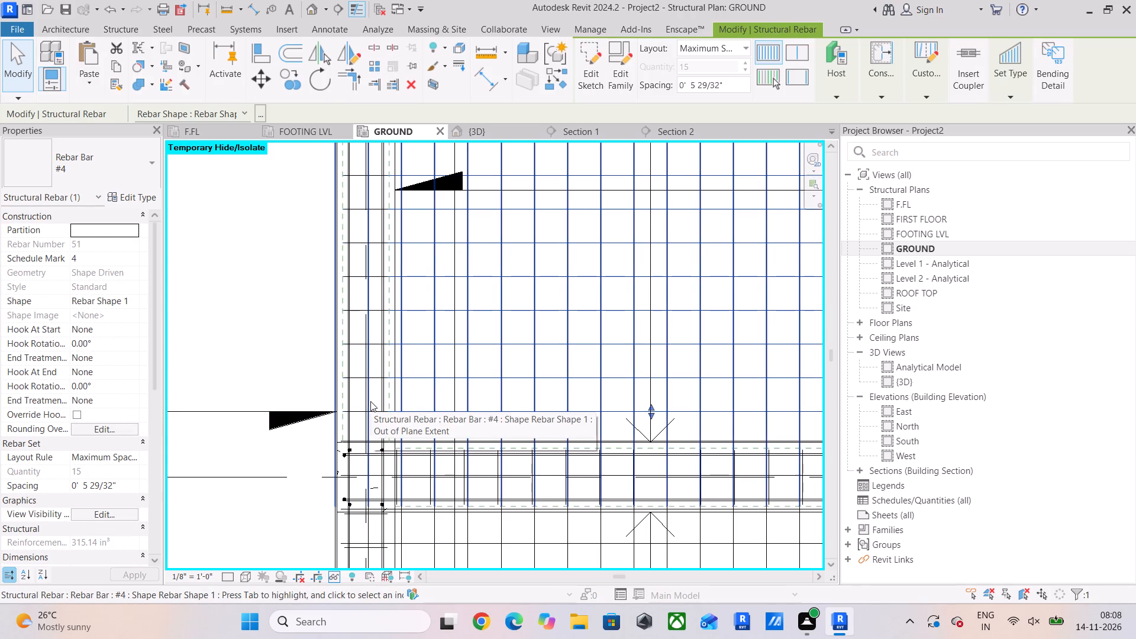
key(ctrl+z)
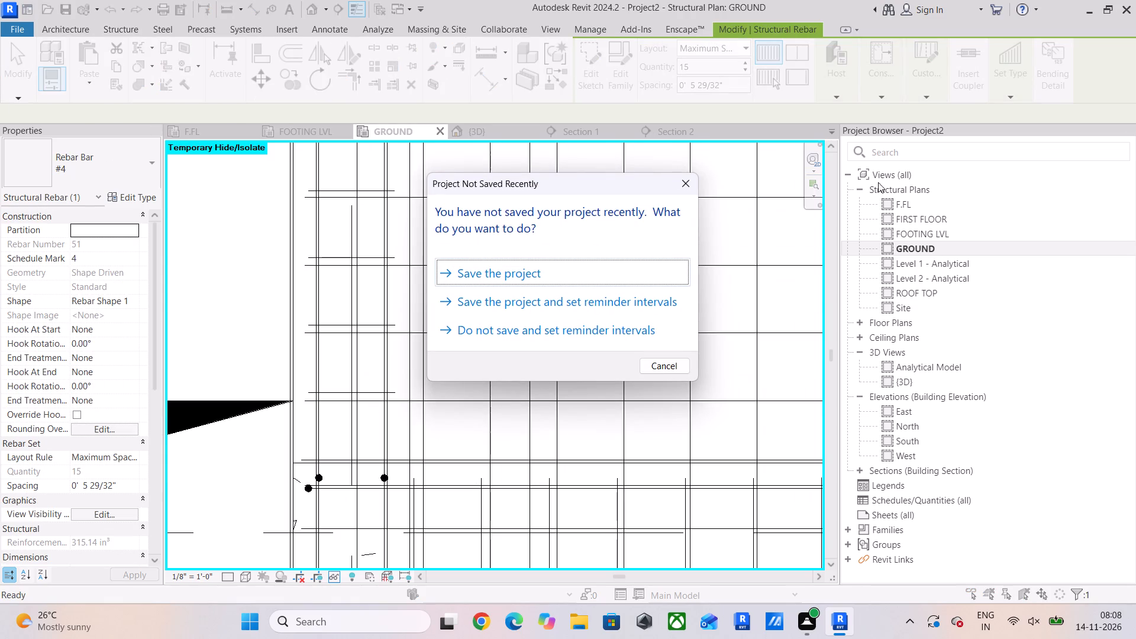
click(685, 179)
Set the lower end of the upper bay's horizontal #4 slab bar set at the upper face of the lower beam.
click(587, 399)
scroll(645, 405, down, 4)
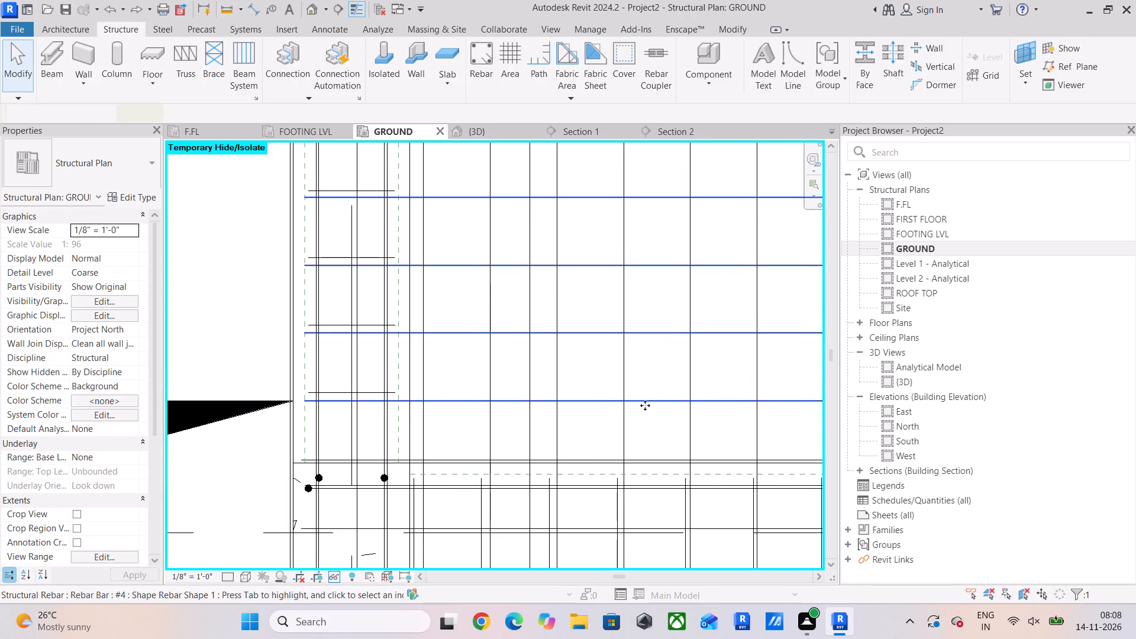
scroll(645, 405, down, 1)
middle_drag(648, 401, 532, 378)
drag(666, 385, 666, 387)
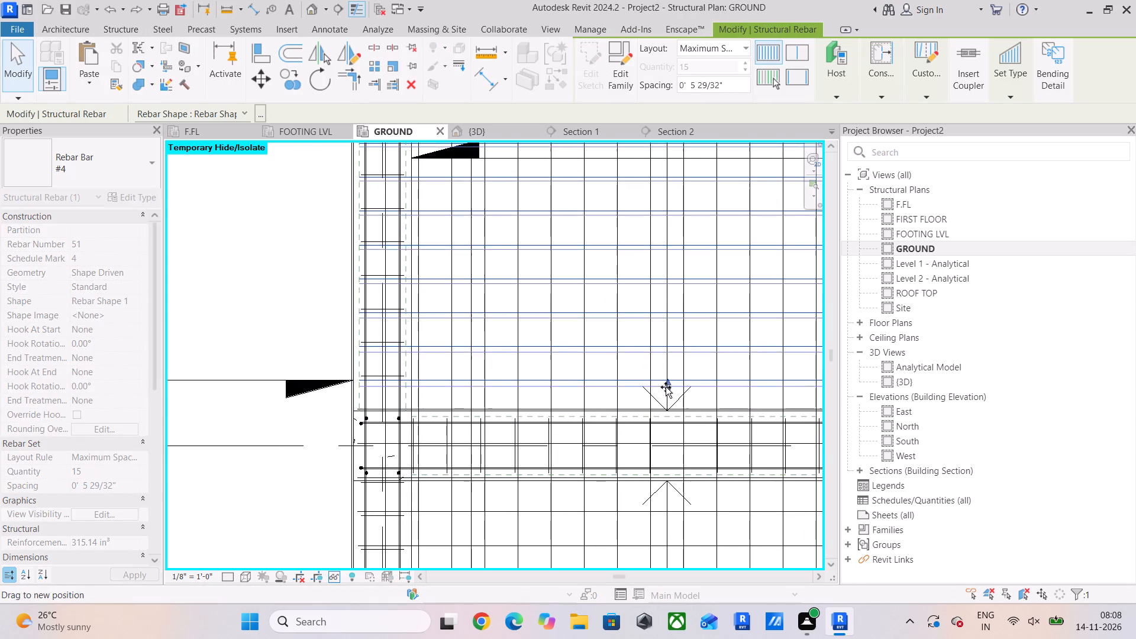
drag(666, 387, 666, 404)
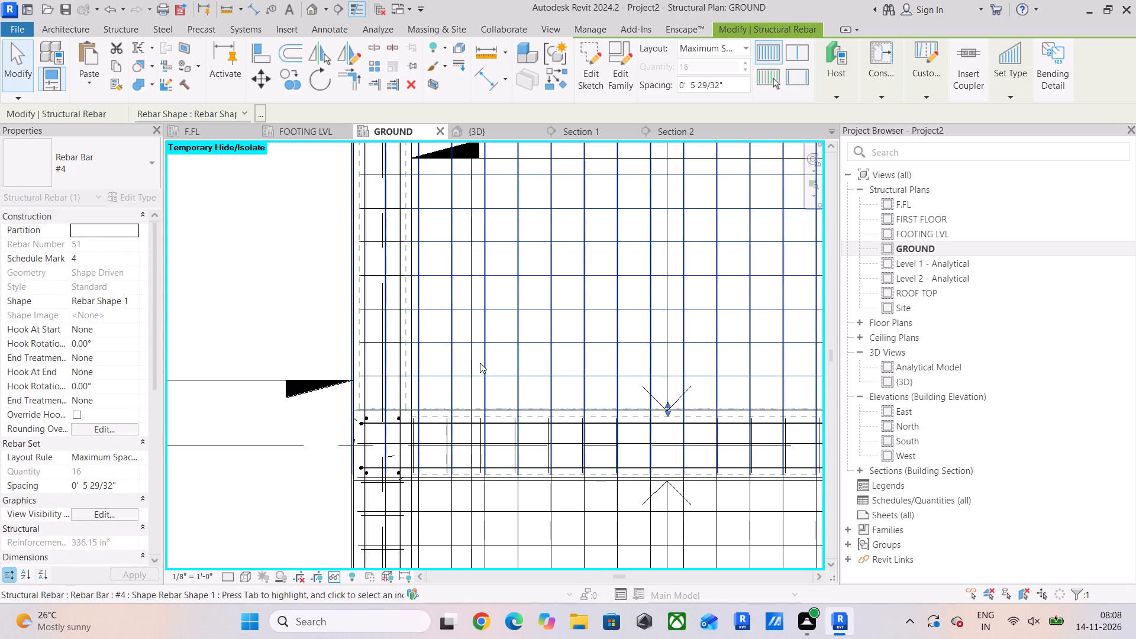
click(434, 357)
scroll(405, 372, up, 4)
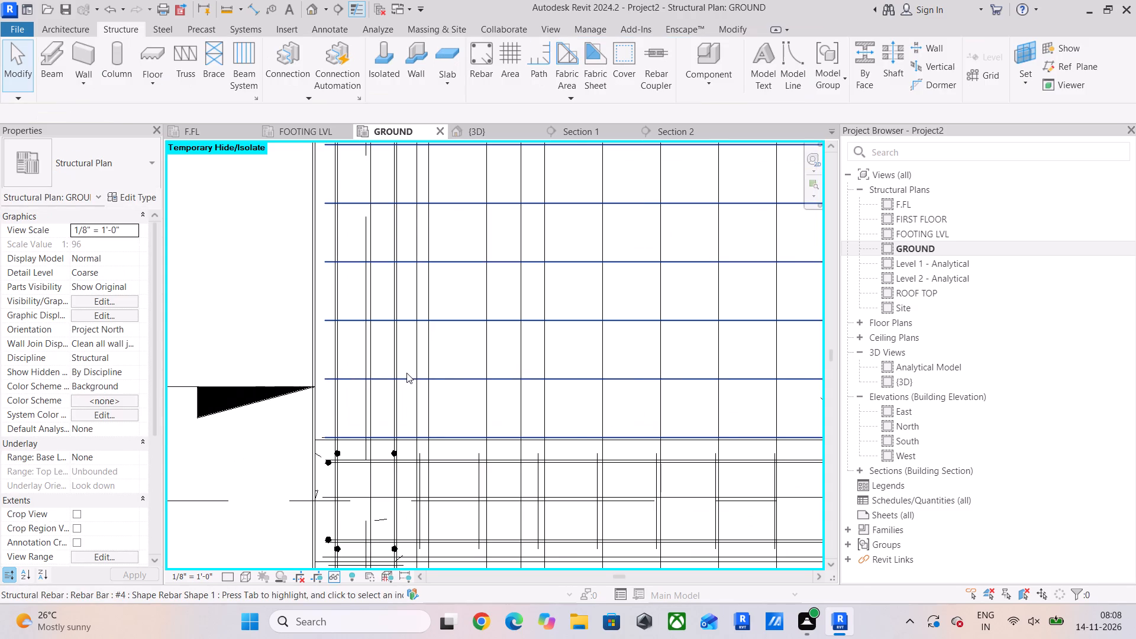
Set the upper end of the lower bay's horizontal #4 slab bar set at the lower face of the beam between the bays.
scroll(406, 373, down, 5)
scroll(457, 356, down, 1)
middle_drag(457, 356, 395, 237)
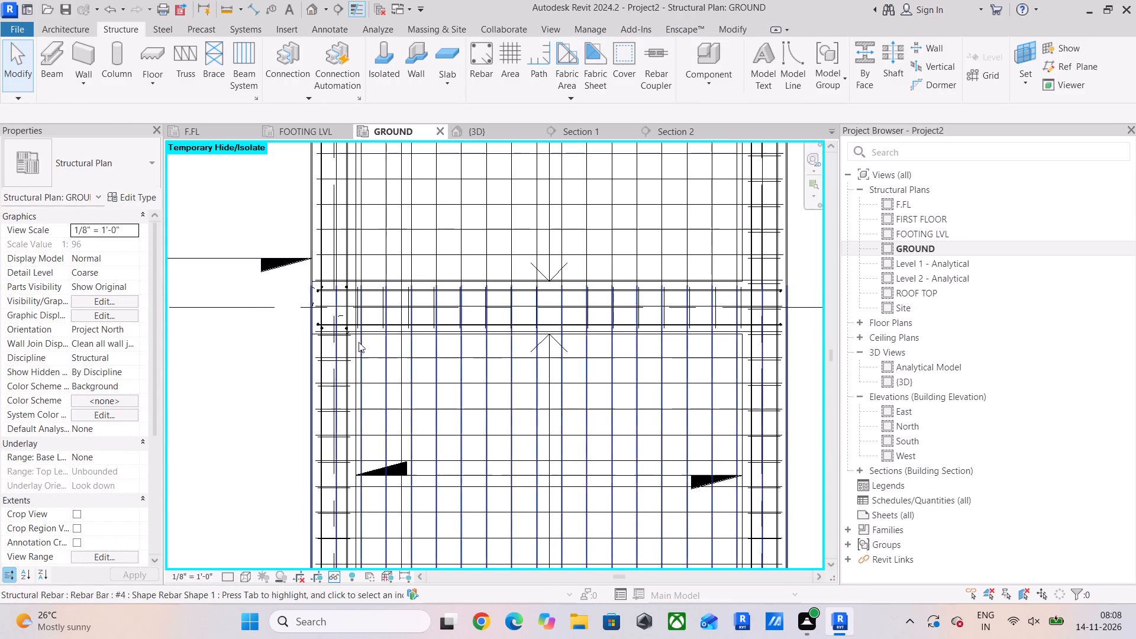
scroll(354, 346, up, 5)
click(377, 321)
scroll(492, 254, down, 2)
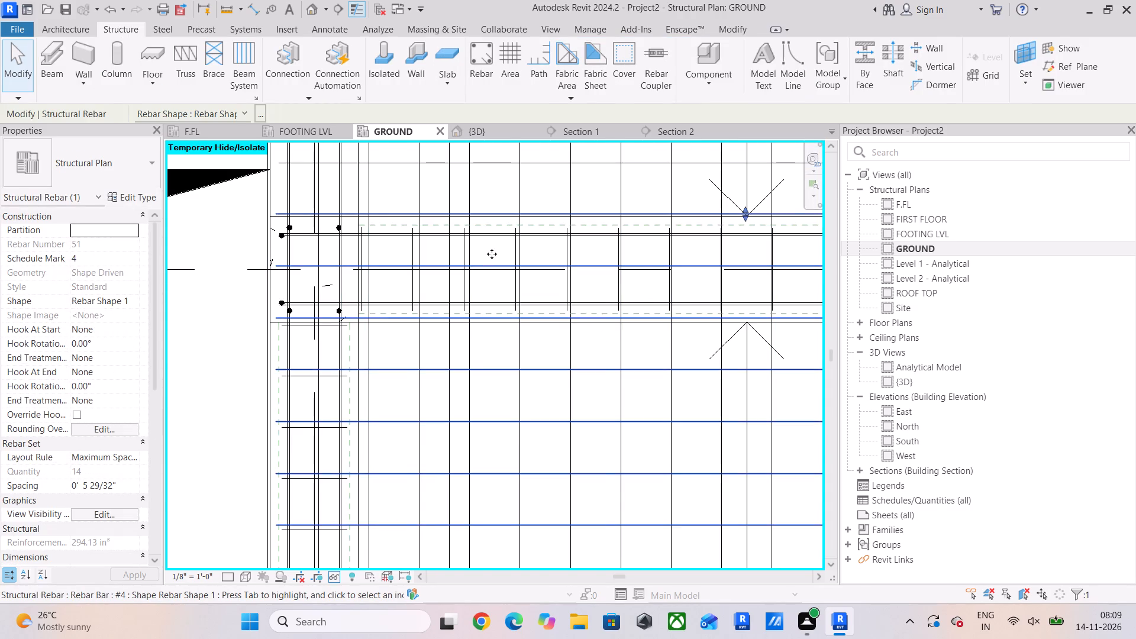
scroll(492, 254, down, 2)
drag(635, 237, 628, 276)
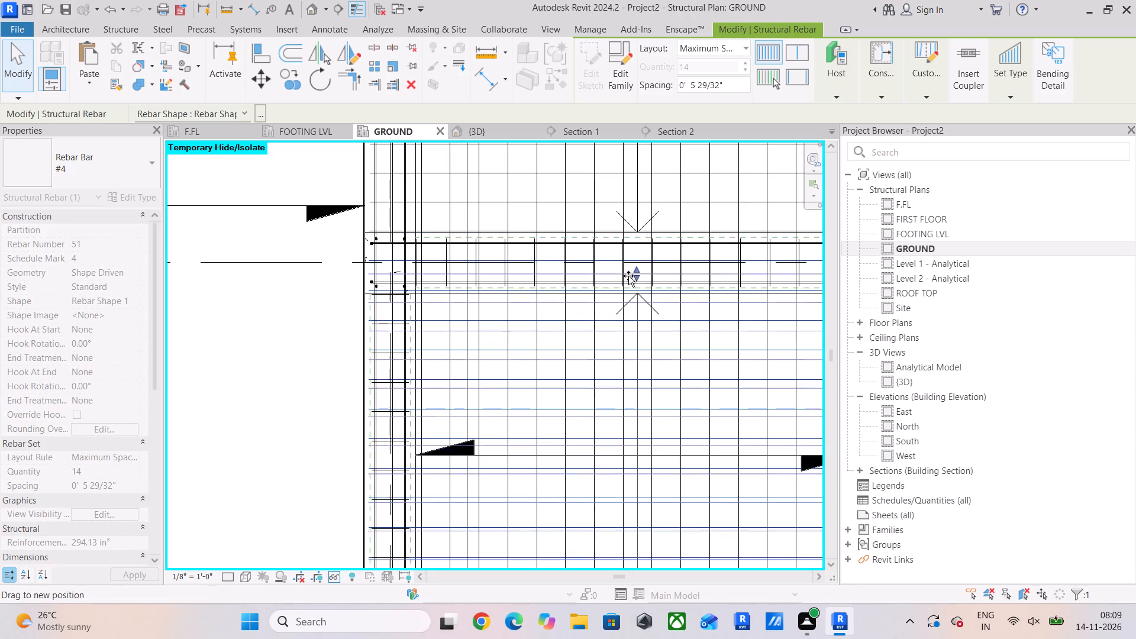
drag(628, 276, 629, 303)
scroll(549, 298, up, 2)
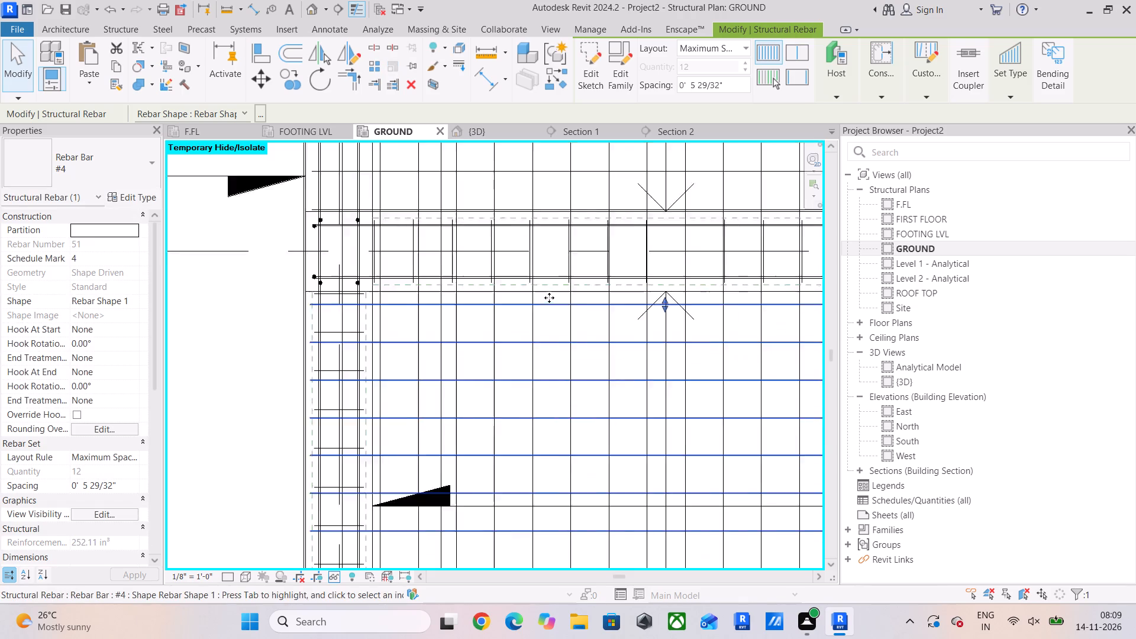
scroll(549, 298, up, 2)
drag(702, 304, 702, 303)
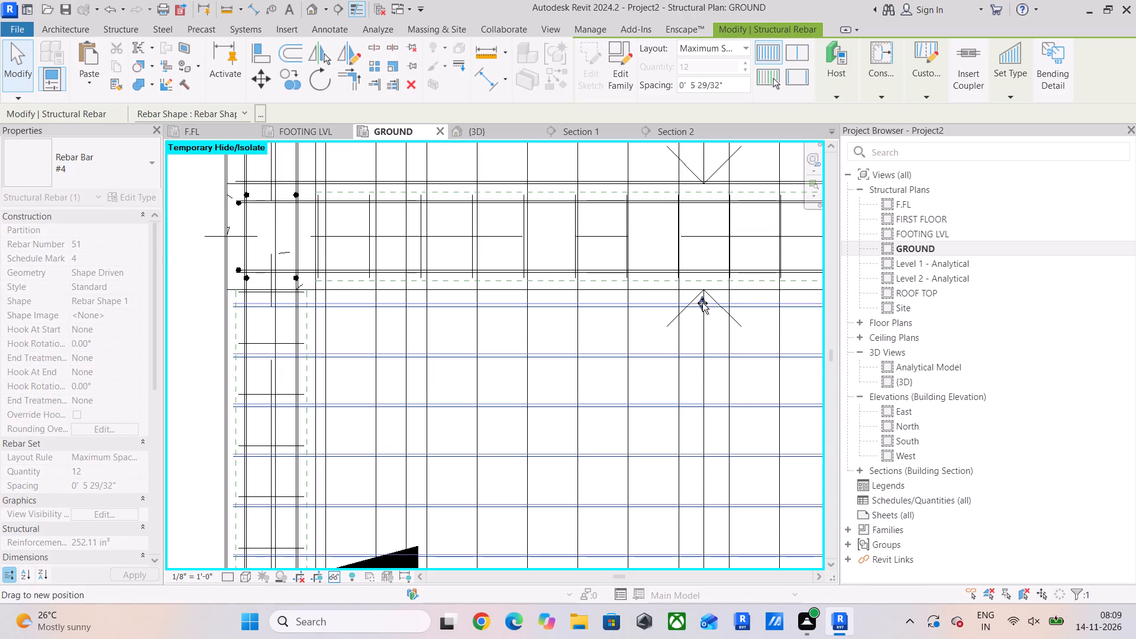
drag(702, 303, 702, 296)
Line up the lower end of the left beam's #5 stirrup set with the last horizontal slab bar above the lower beam.
scroll(532, 344, down, 6)
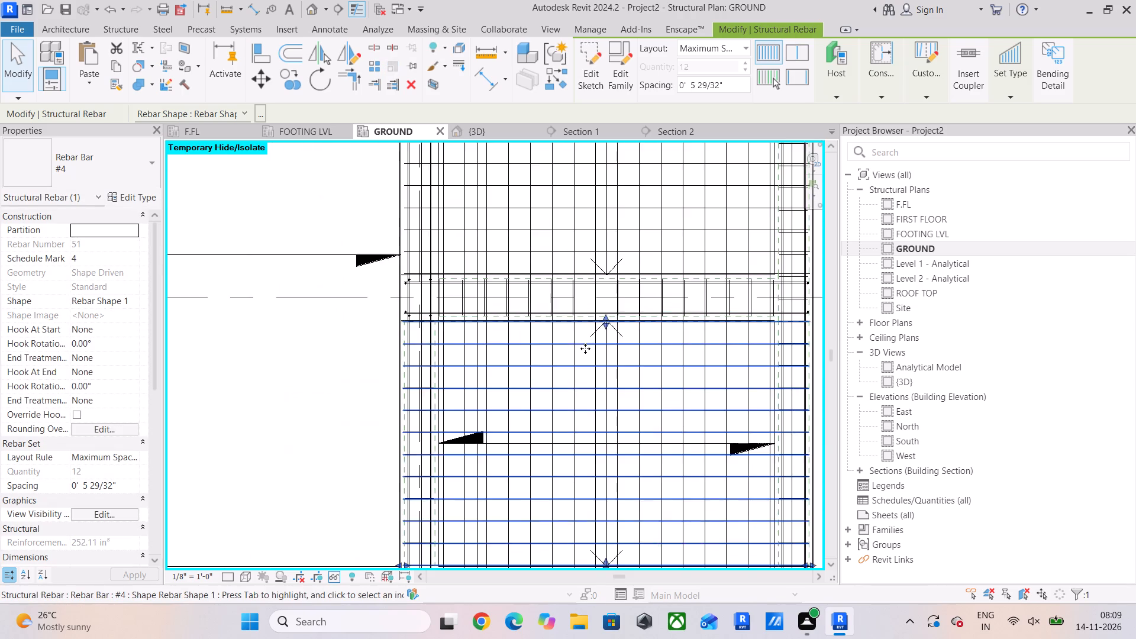
middle_drag(585, 348, 573, 201)
scroll(573, 194, up, 1)
middle_drag(535, 470, 541, 438)
scroll(543, 435, up, 4)
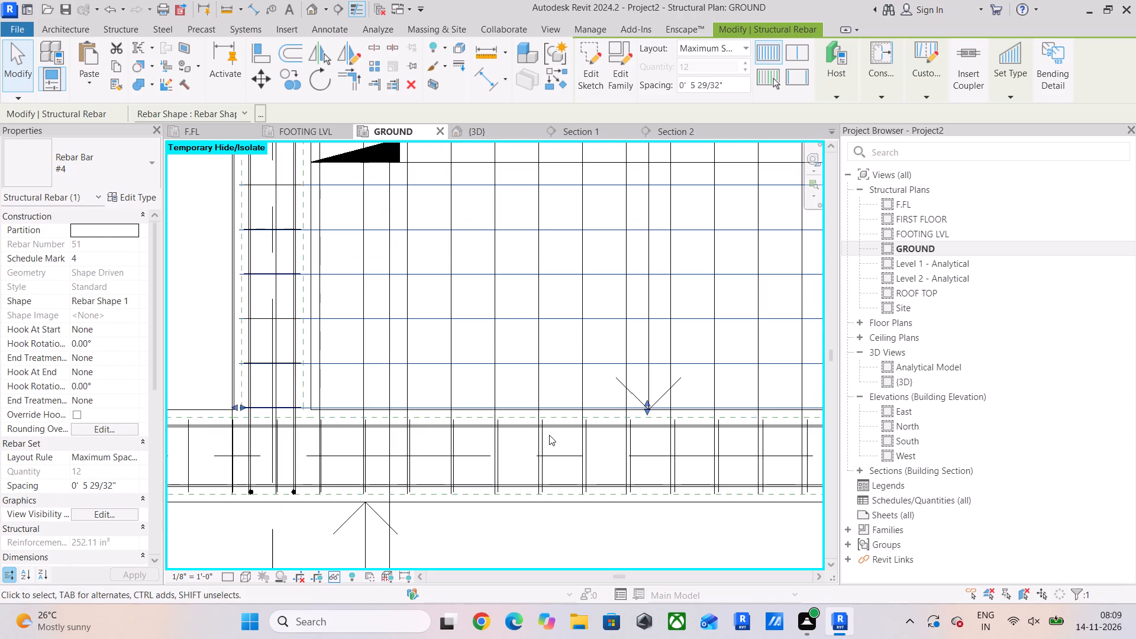
middle_drag(451, 412, 512, 399)
scroll(356, 324, down, 6)
scroll(329, 370, up, 4)
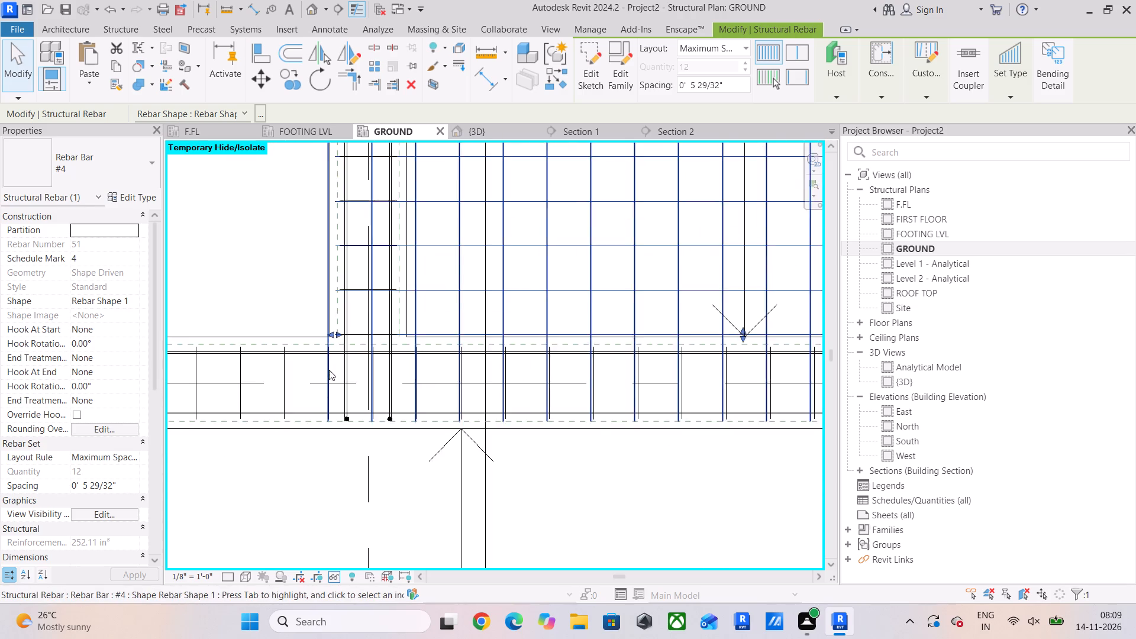
scroll(329, 370, up, 12)
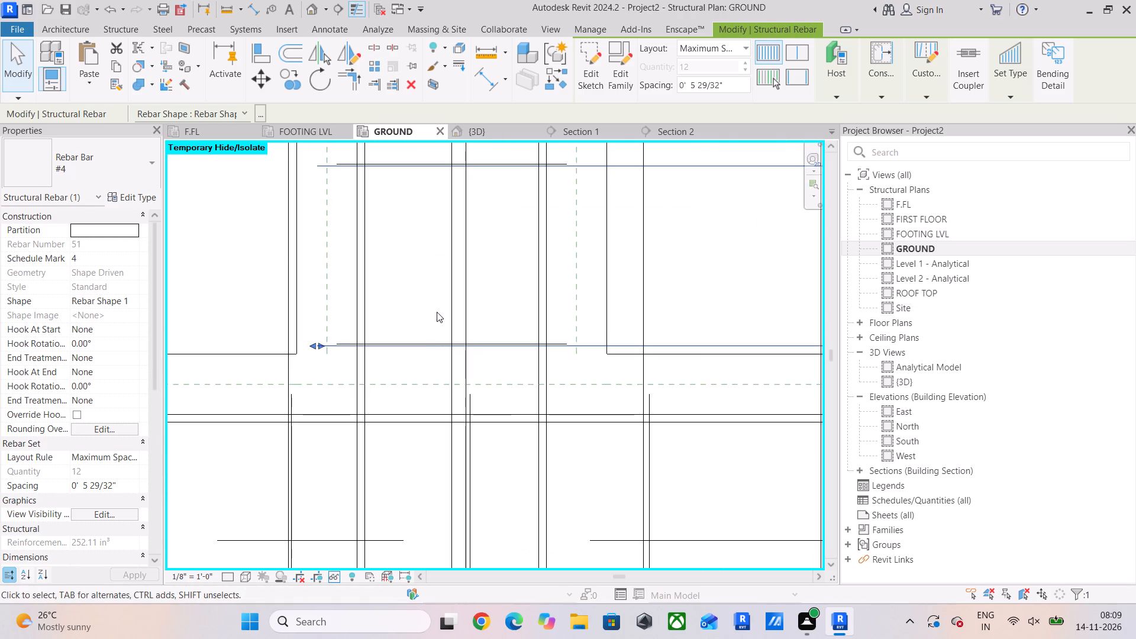
click(437, 312)
click(418, 339)
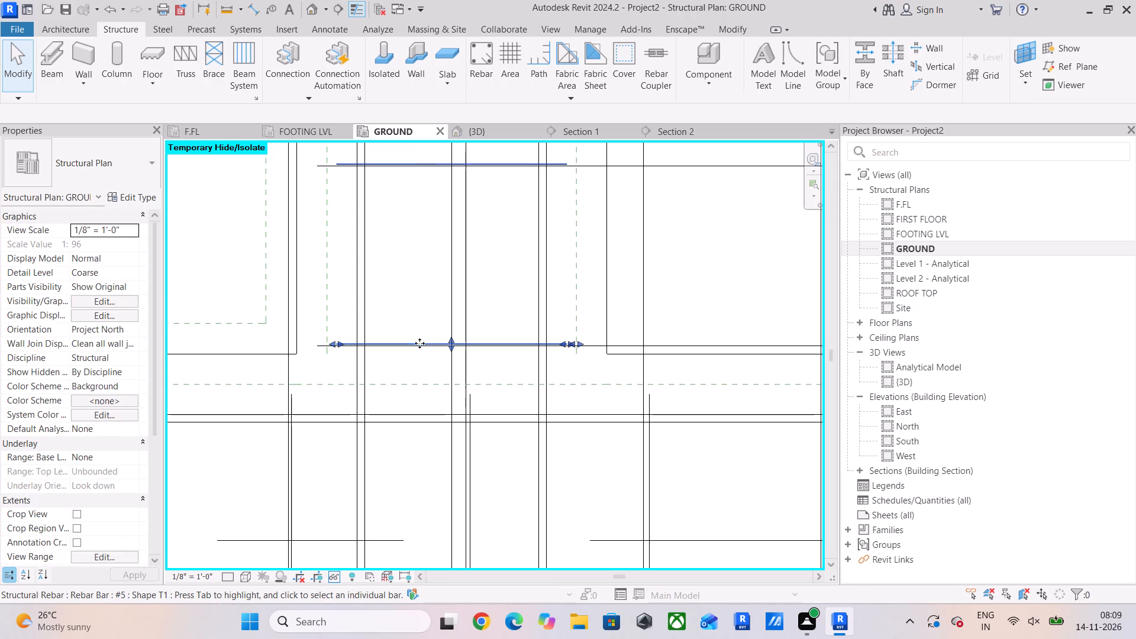
click(451, 348)
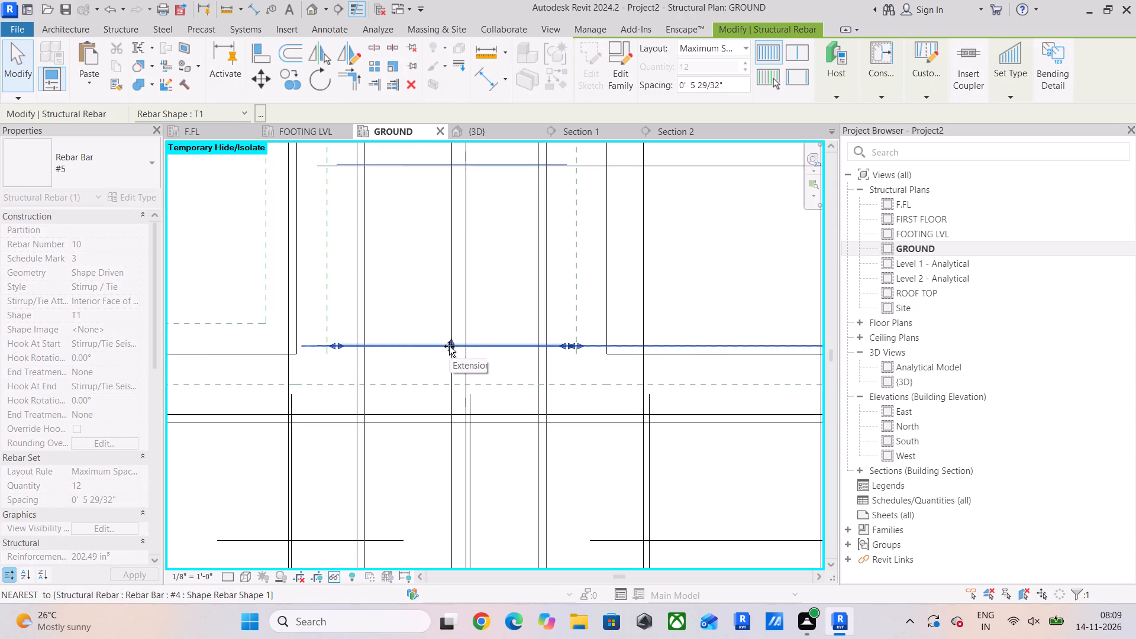
click(427, 270)
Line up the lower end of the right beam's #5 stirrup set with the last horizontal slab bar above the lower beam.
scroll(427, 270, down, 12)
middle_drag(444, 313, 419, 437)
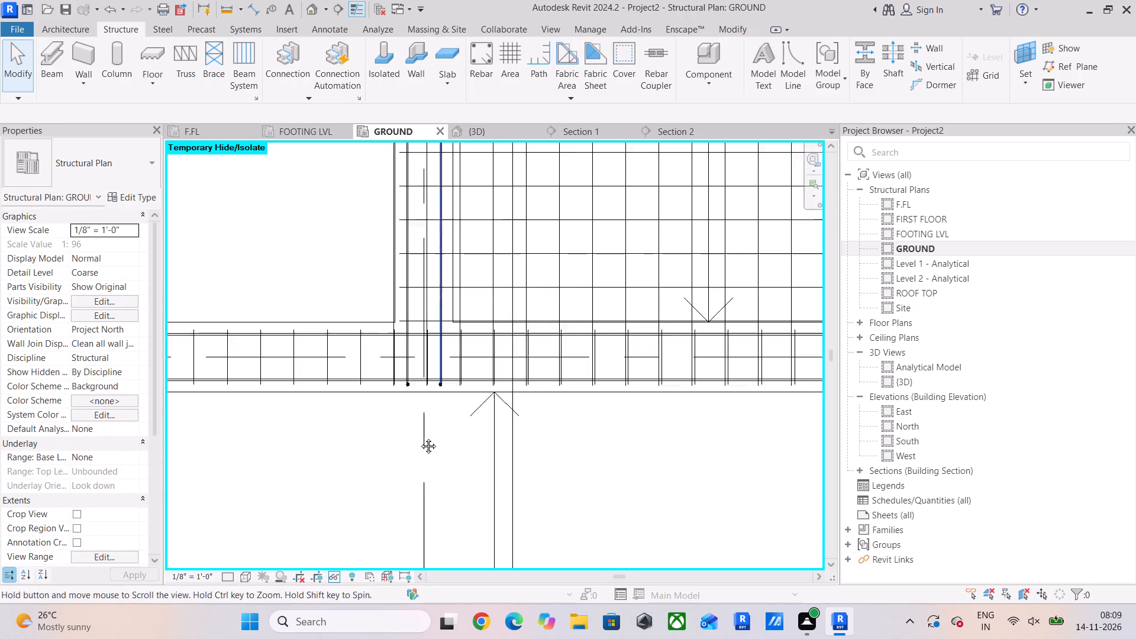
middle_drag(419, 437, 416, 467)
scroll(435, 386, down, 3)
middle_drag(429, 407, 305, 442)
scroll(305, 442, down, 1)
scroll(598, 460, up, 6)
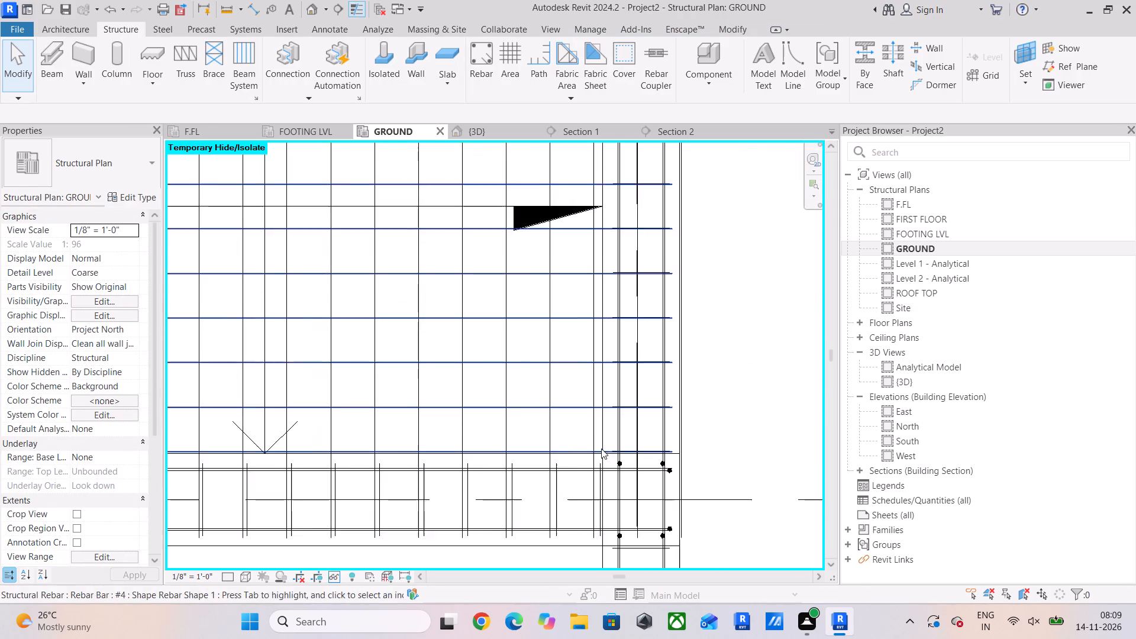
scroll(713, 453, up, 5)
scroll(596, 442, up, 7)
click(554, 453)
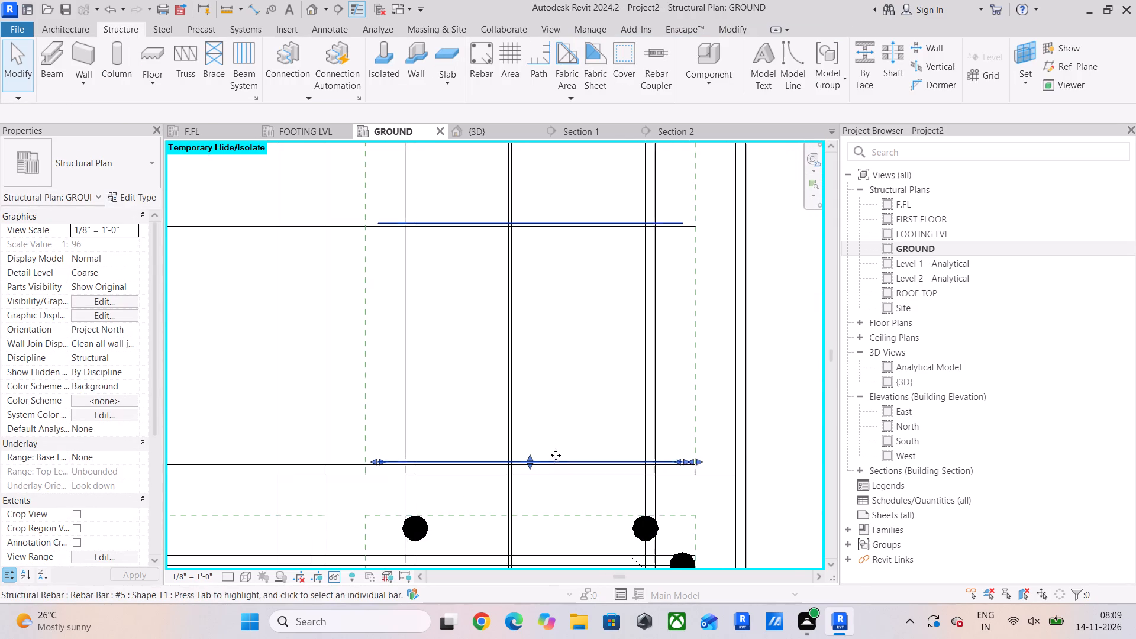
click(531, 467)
Line up the upper end of the right beam's #5 stirrup set with the first horizontal slab bar below the upper beam.
scroll(566, 326, down, 4)
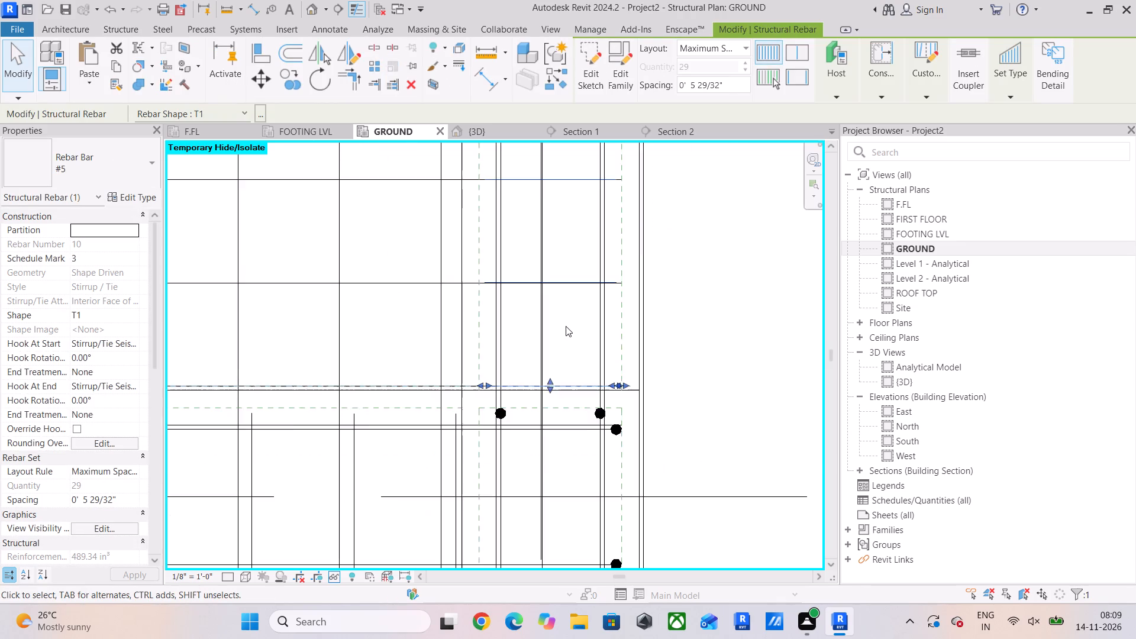
scroll(566, 326, down, 14)
middle_drag(663, 327, 649, 532)
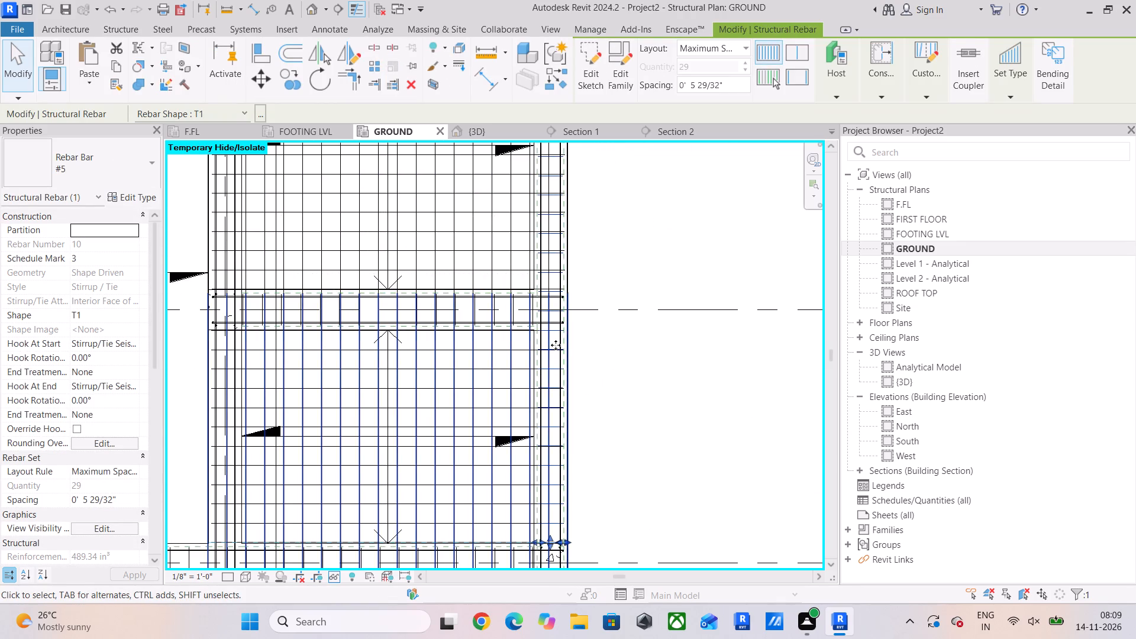
scroll(559, 335, down, 4)
middle_drag(570, 330, 570, 482)
scroll(551, 283, up, 13)
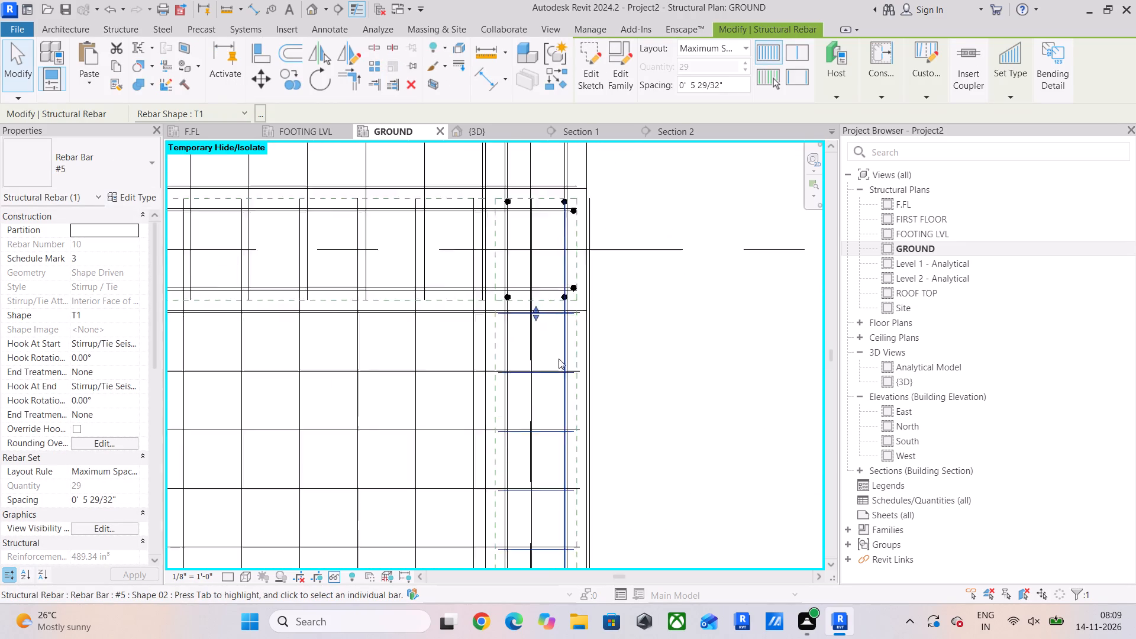
scroll(559, 359, up, 4)
scroll(525, 287, up, 4)
drag(506, 247, 505, 253)
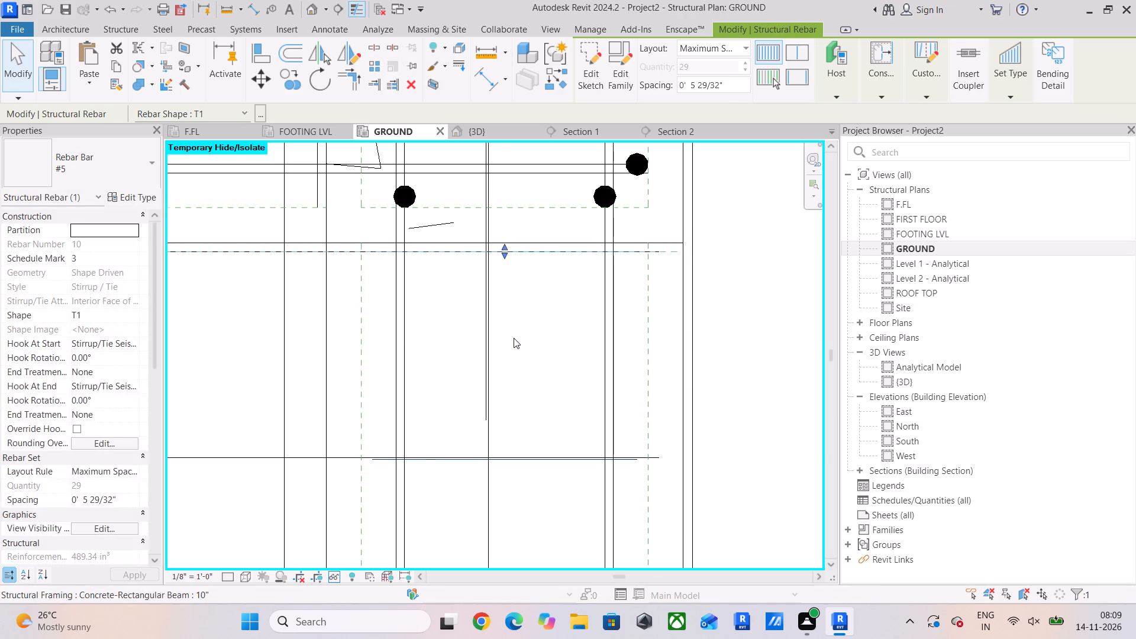
click(514, 338)
Examine how the side beams' stirrups and the slab bars line up around the beam between the two bays.
scroll(585, 407, down, 11)
middle_drag(592, 415, 592, 296)
scroll(594, 262, down, 6)
scroll(632, 404, down, 3)
middle_drag(637, 408, 618, 282)
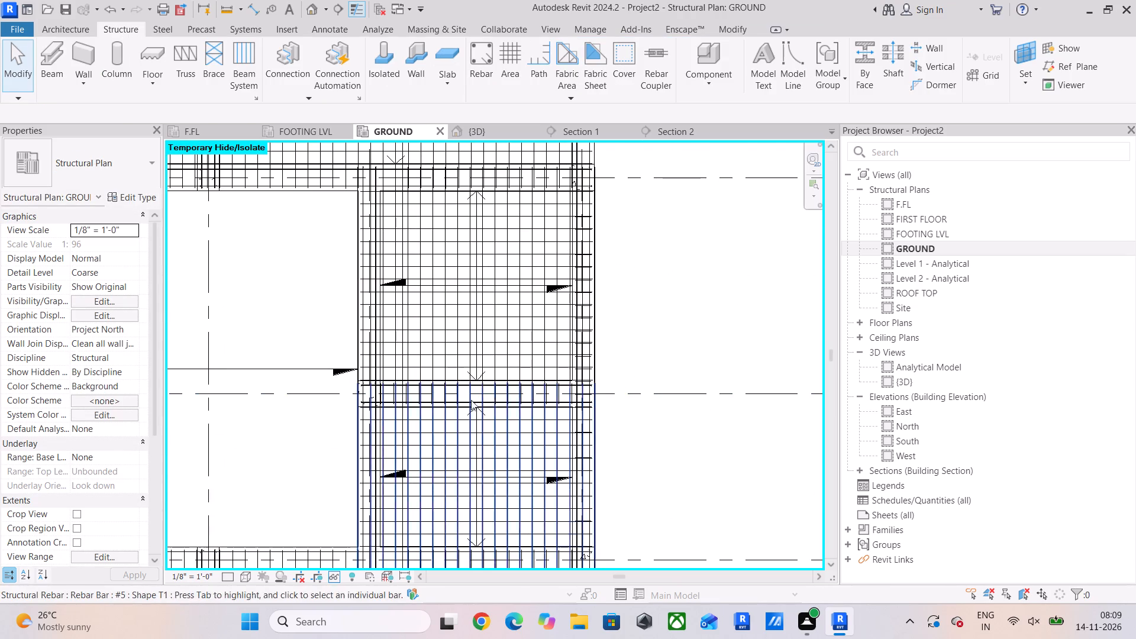
scroll(416, 360, up, 5)
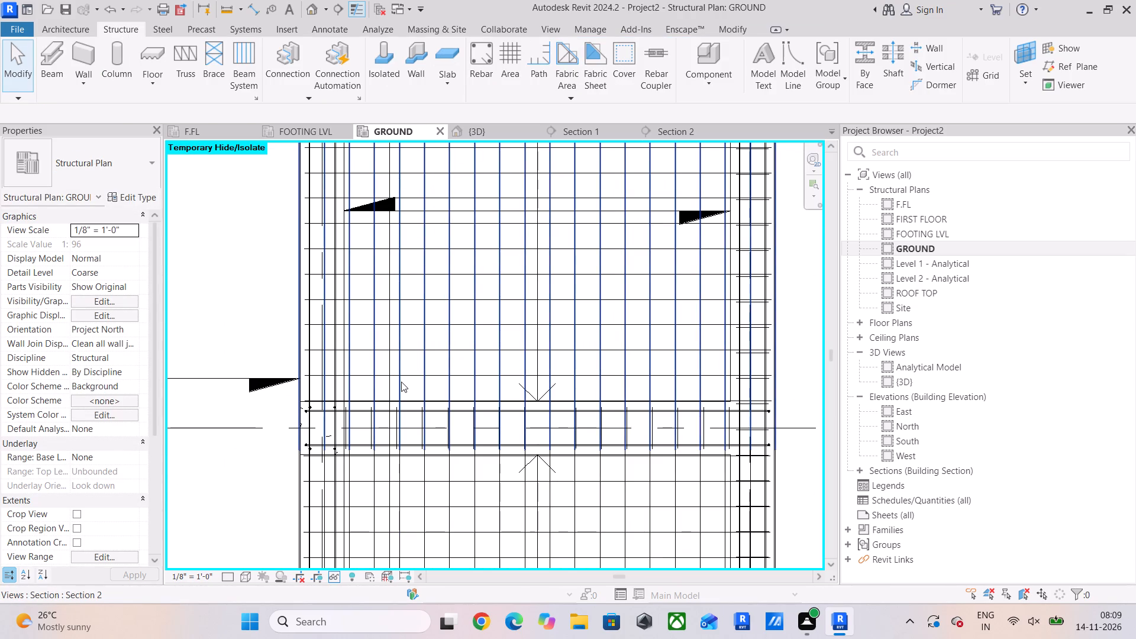
middle_drag(490, 380, 460, 550)
middle_drag(396, 362, 398, 427)
scroll(240, 264, up, 4)
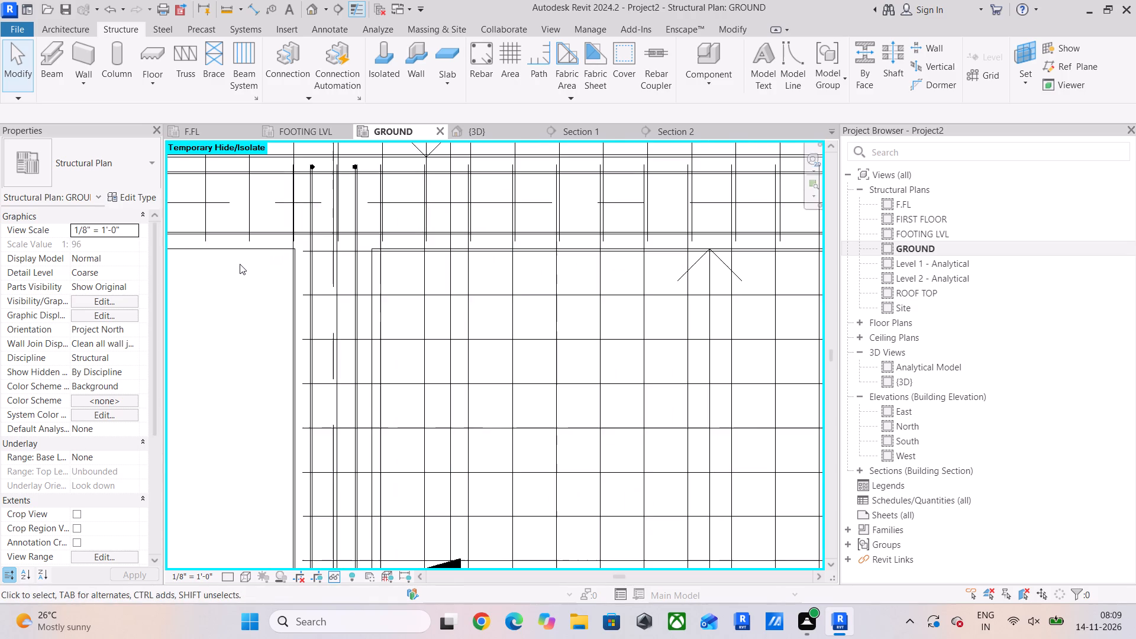
scroll(443, 343, down, 5)
scroll(532, 353, down, 1)
middle_drag(532, 353, 343, 295)
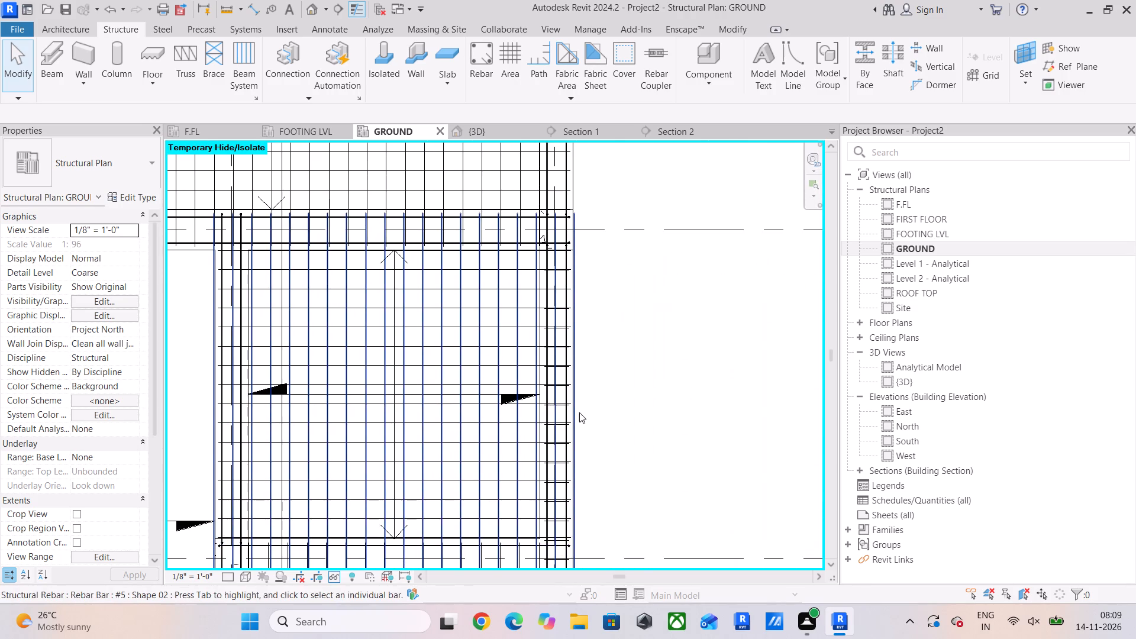
middle_drag(580, 412, 557, 337)
middle_drag(530, 439, 543, 394)
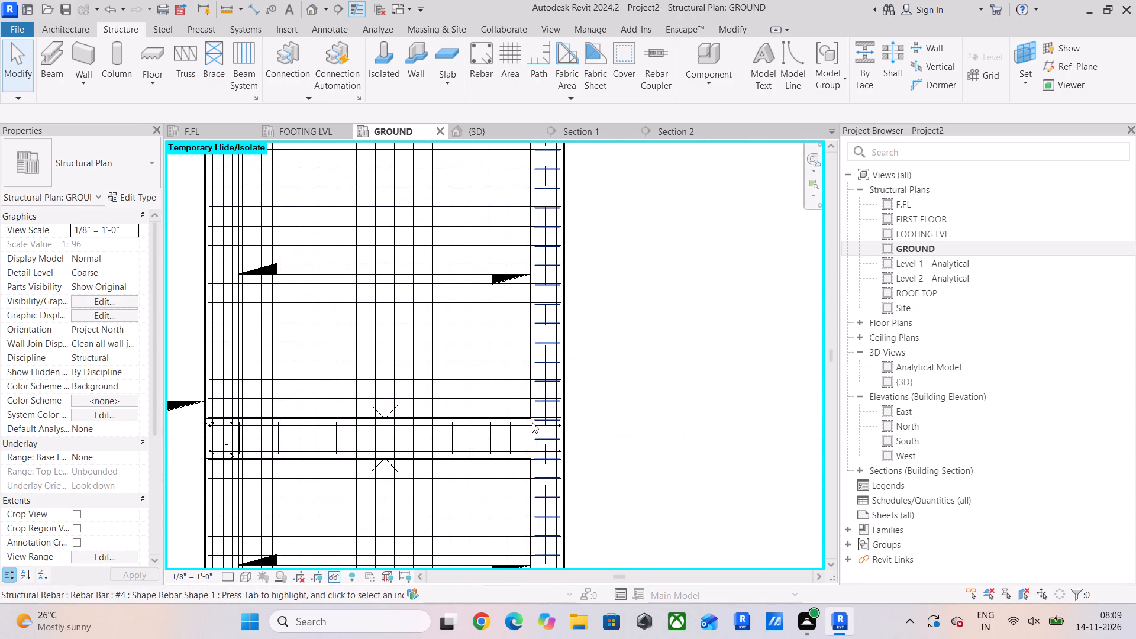
scroll(550, 419, up, 5)
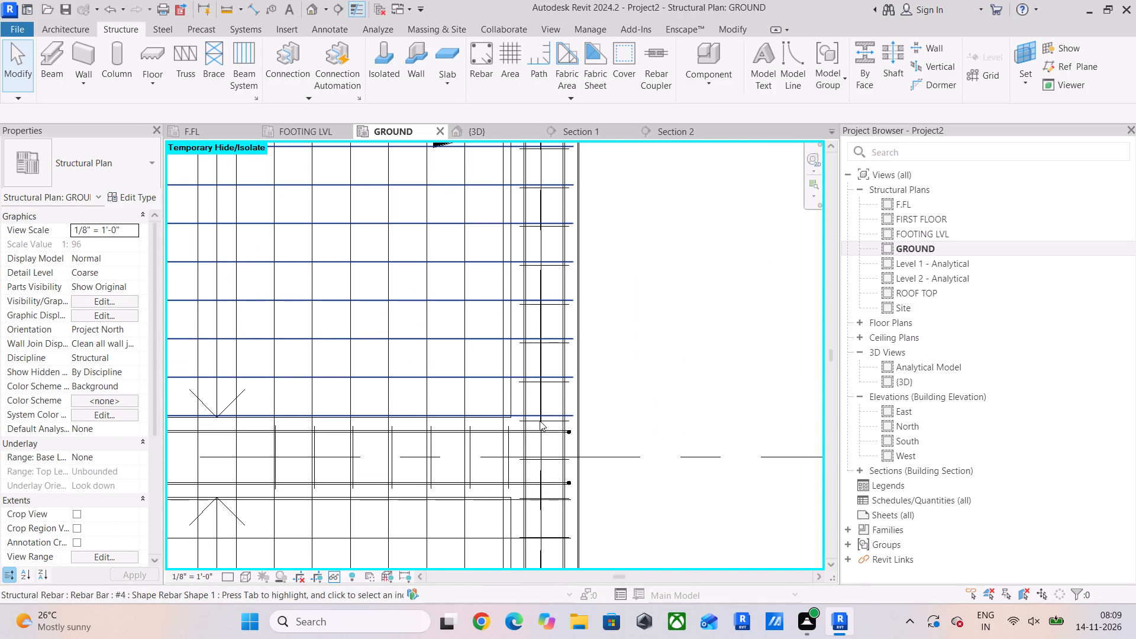
click(546, 422)
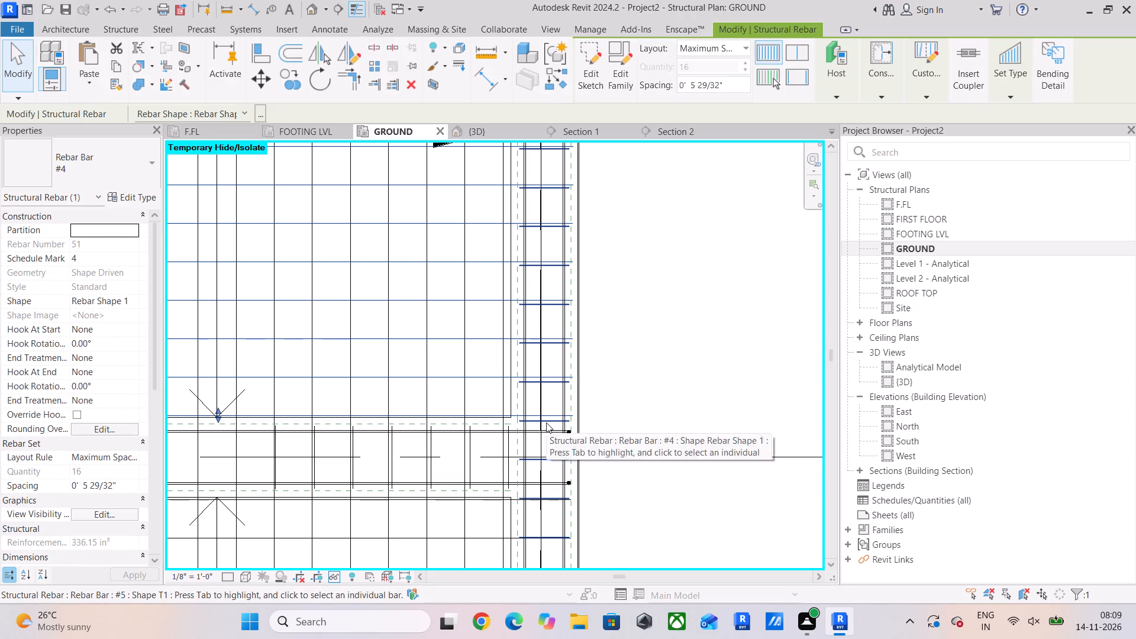
click(546, 422)
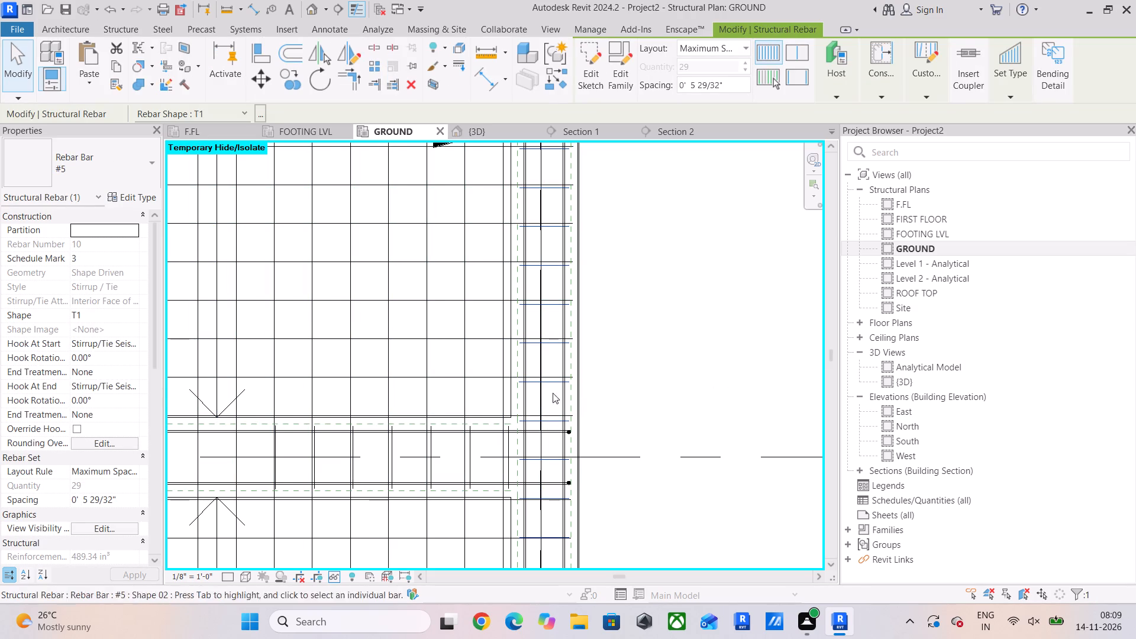
click(677, 366)
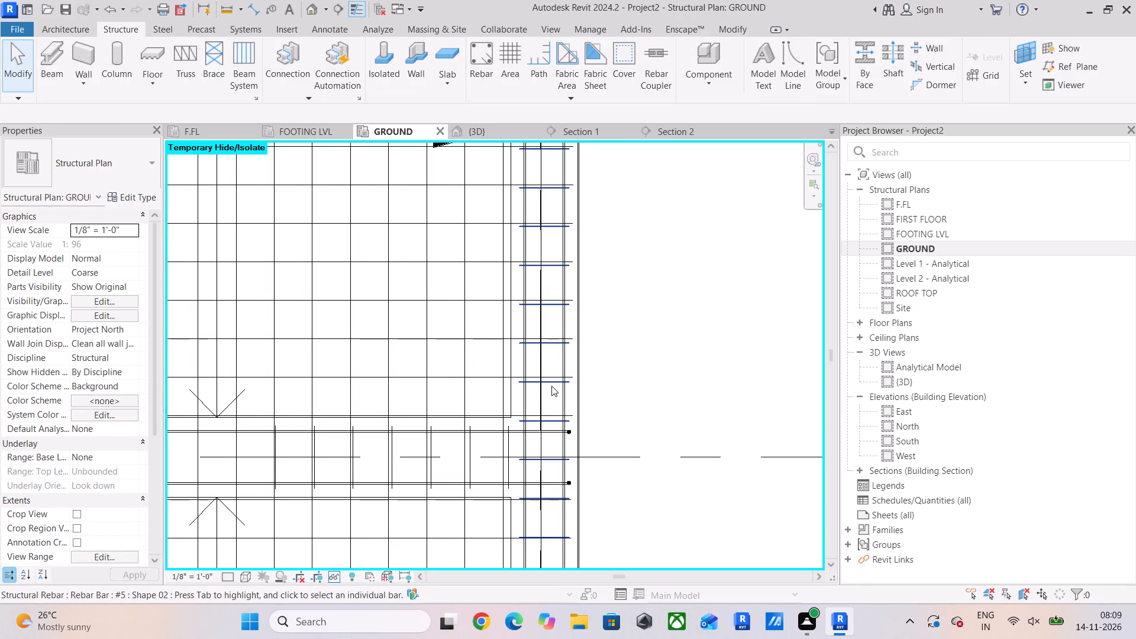
Shorten the right beam's #5 stirrup set so its lower end meets the last slab bar above the beam between the bays.
click(551, 386)
scroll(746, 418, down, 10)
middle_drag(746, 418, 591, 318)
scroll(538, 438, up, 6)
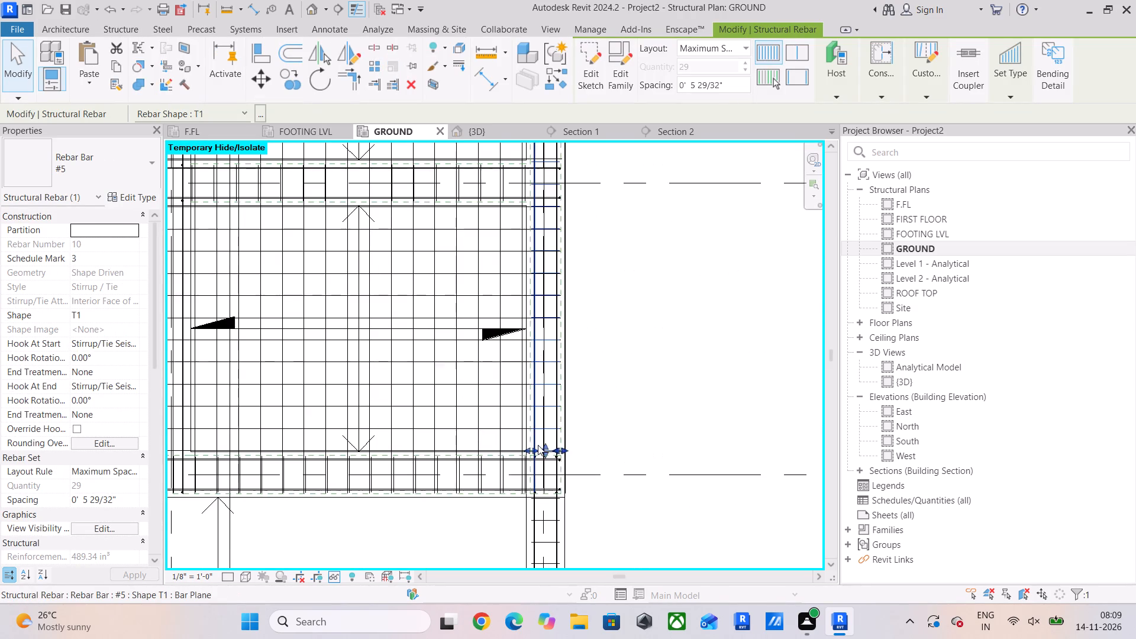
drag(546, 446, 547, 198)
middle_drag(547, 199, 550, 434)
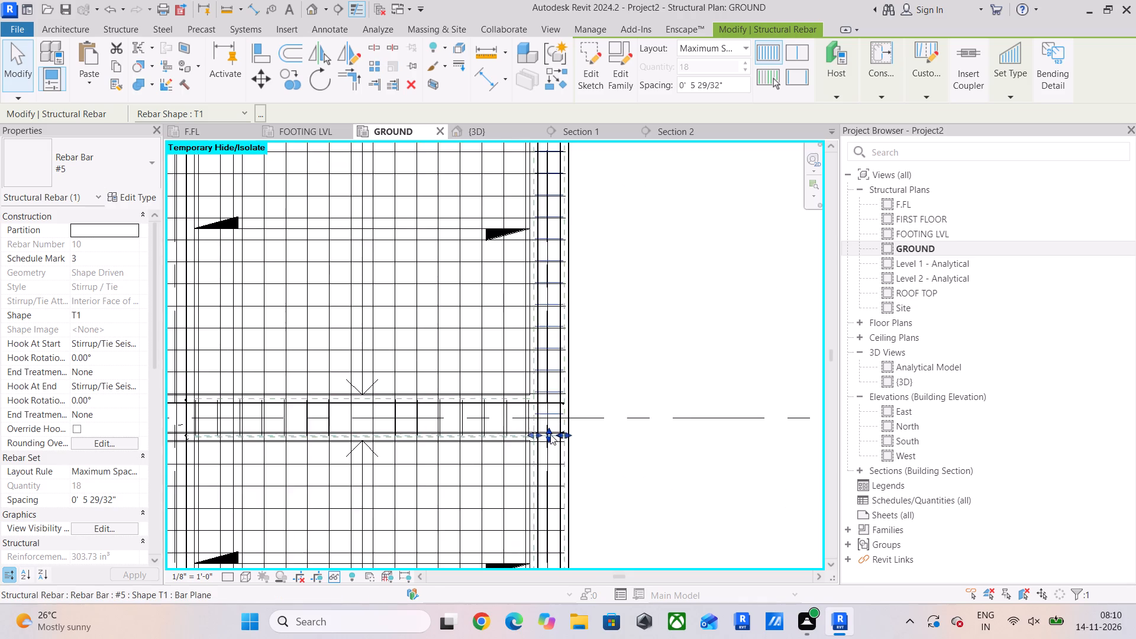
scroll(550, 434, up, 6)
drag(546, 431, 547, 333)
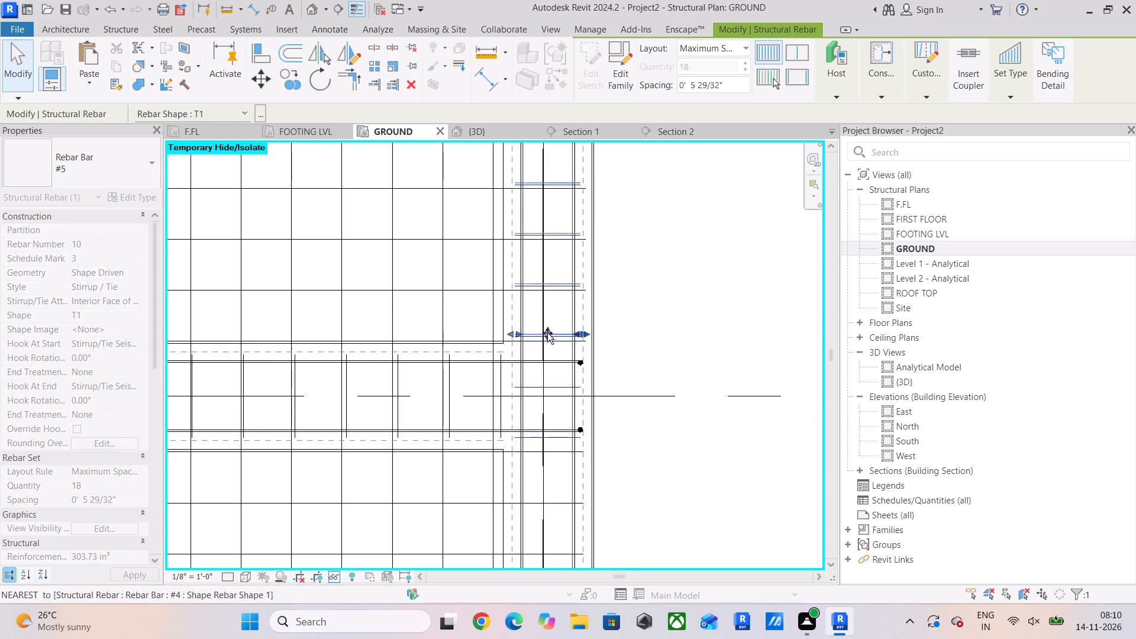
drag(547, 333, 547, 333)
scroll(547, 333, up, 8)
drag(550, 335, 550, 341)
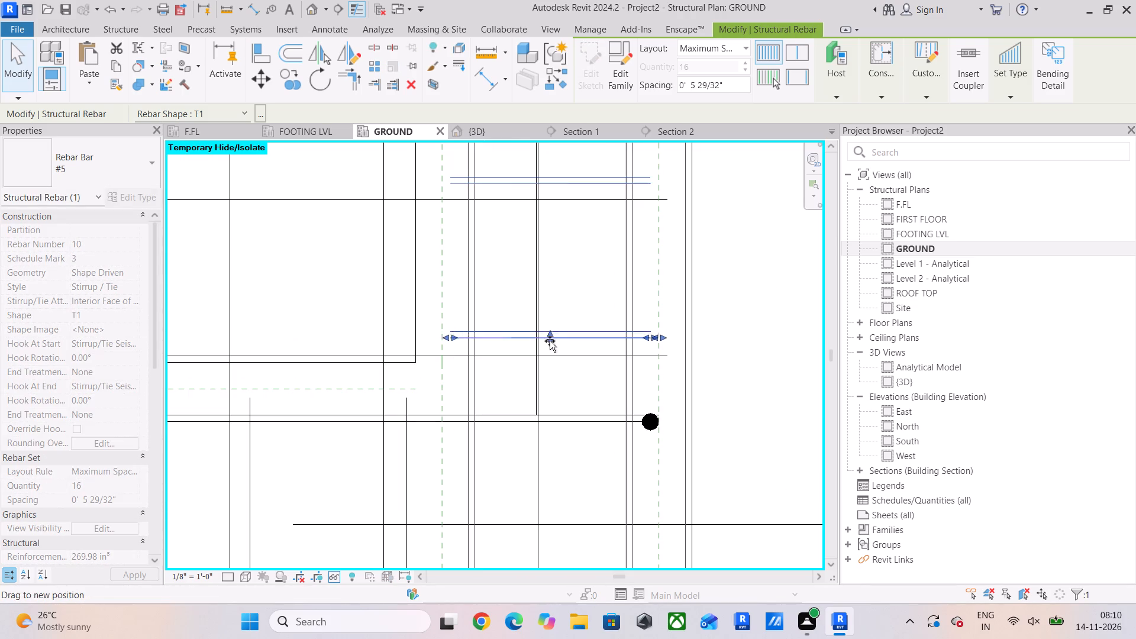
drag(550, 341, 547, 353)
scroll(564, 398, down, 11)
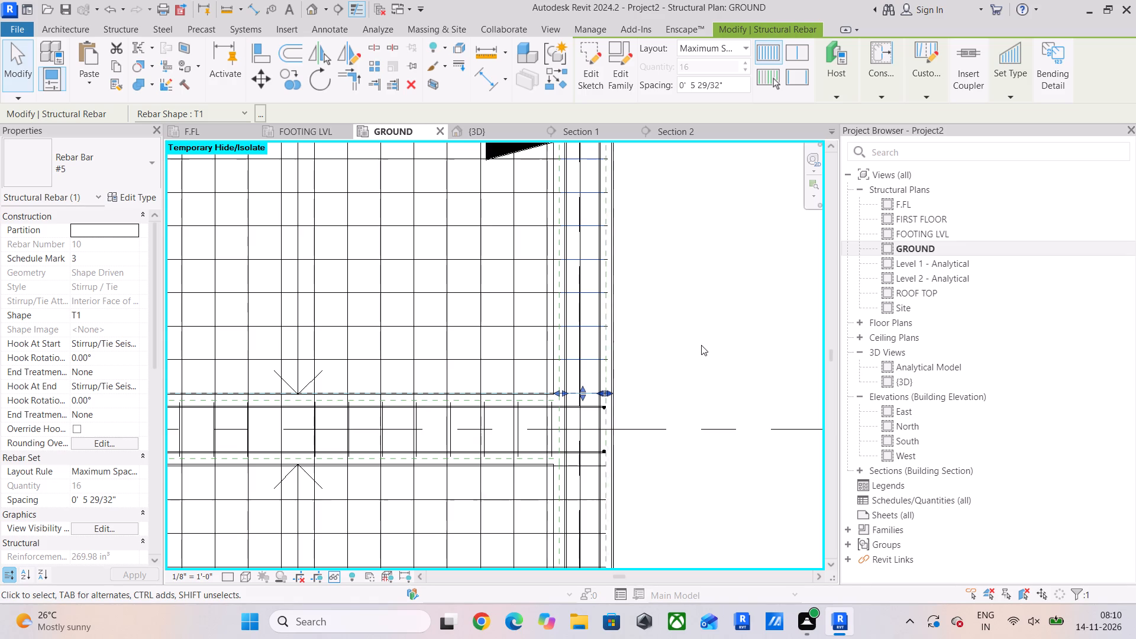
click(701, 345)
Temporarily hide the lower bay's horizontal #4 slab bar set.
scroll(614, 389, down, 5)
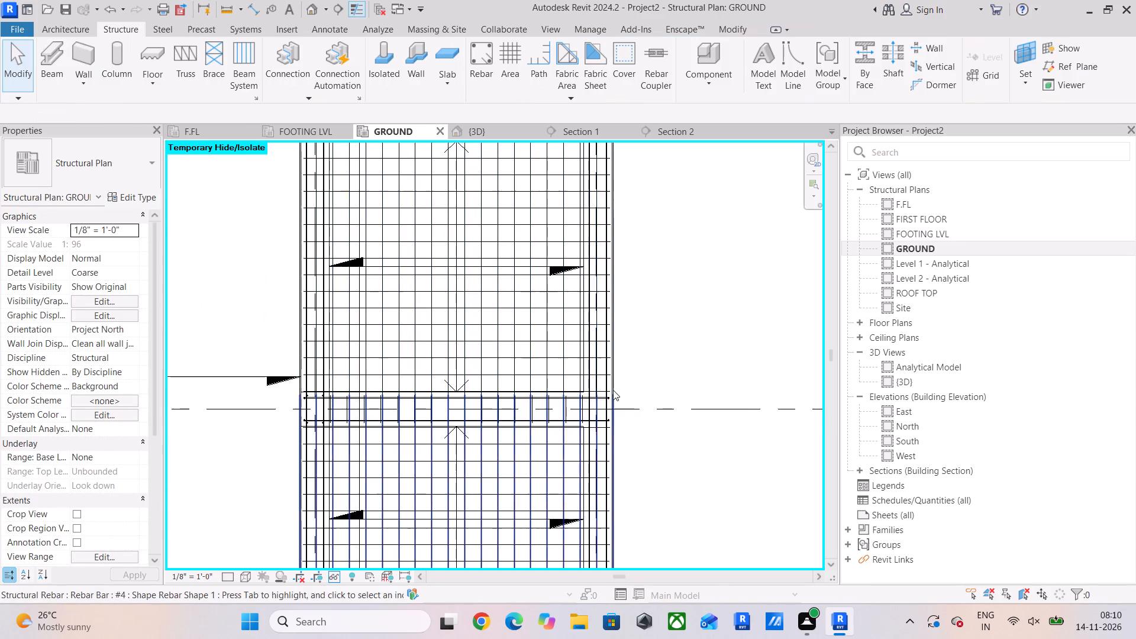
middle_drag(614, 390, 686, 333)
scroll(361, 386, up, 10)
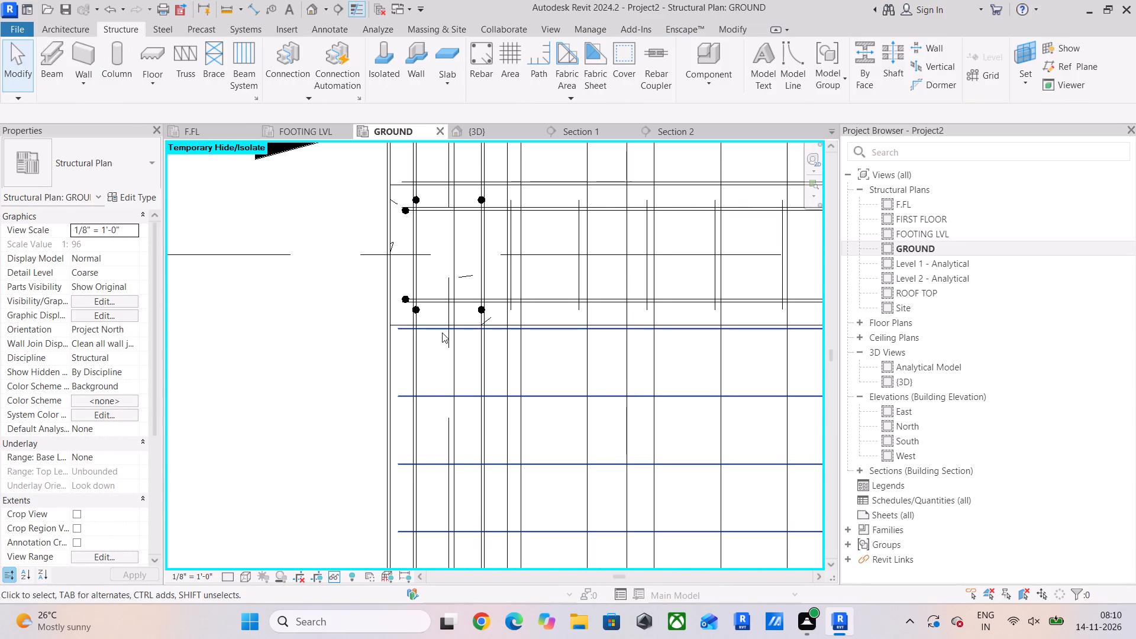
middle_drag(450, 193, 438, 321)
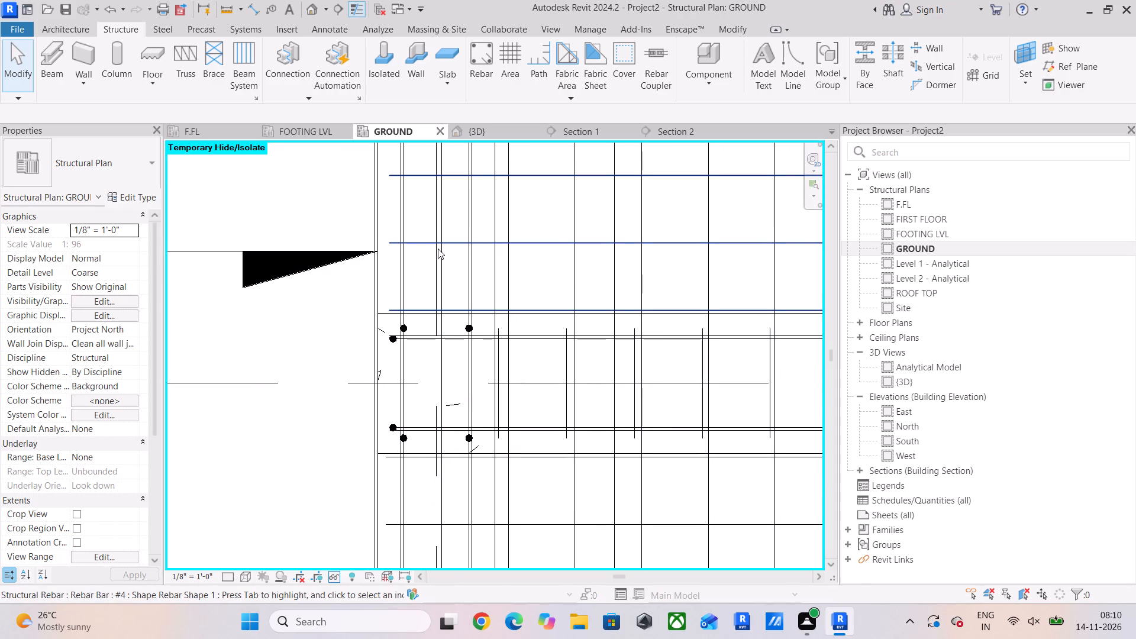
middle_drag(434, 406, 441, 257)
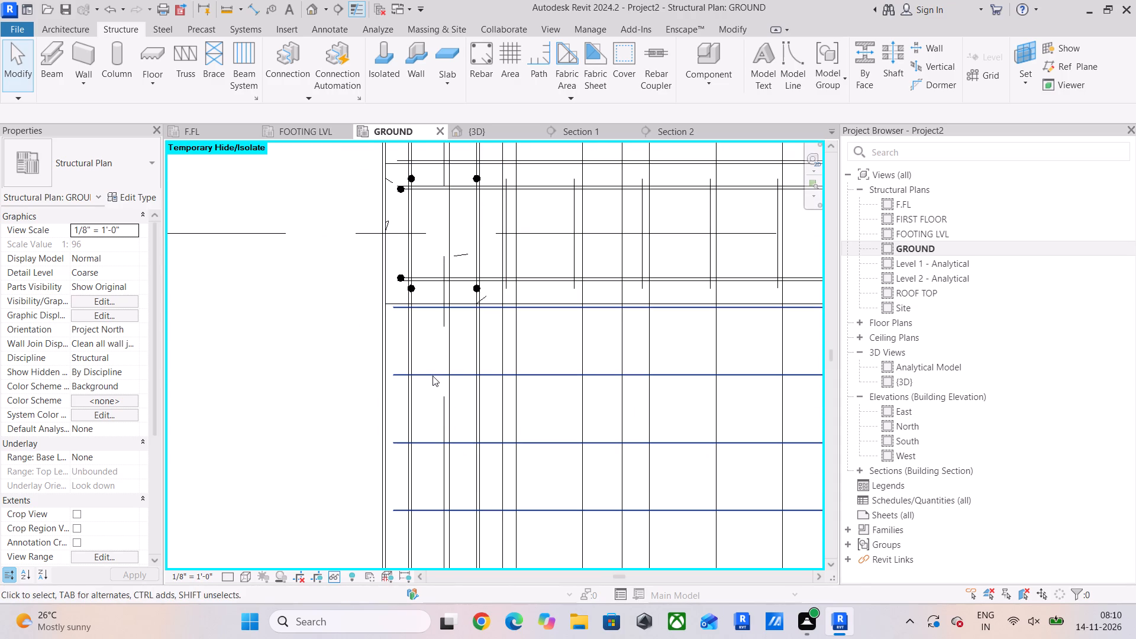
click(432, 377)
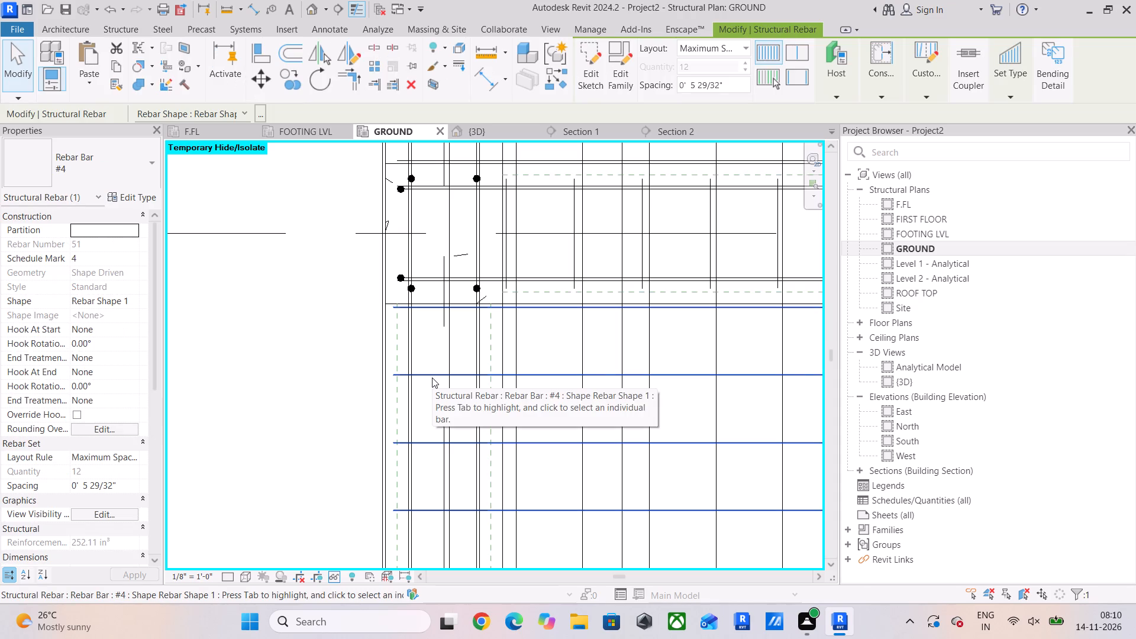
text(HH)
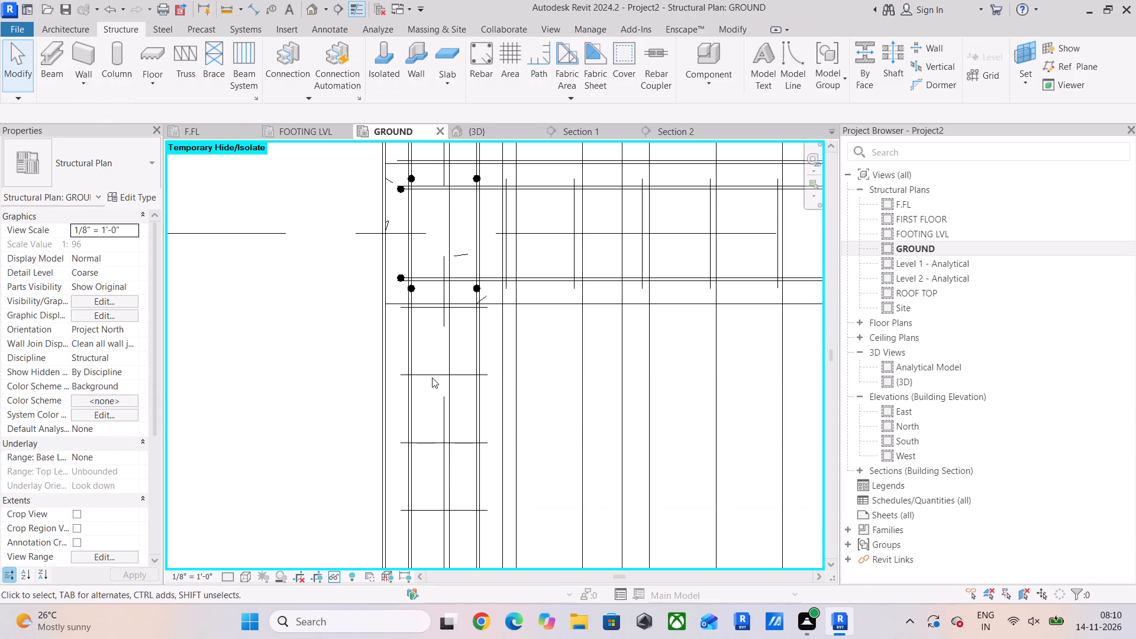
Copy the lower bay's left-beam #5 stirrup set horizontally onto the right beam, from the left beam's inner face to the right beam's outer face.
click(436, 374)
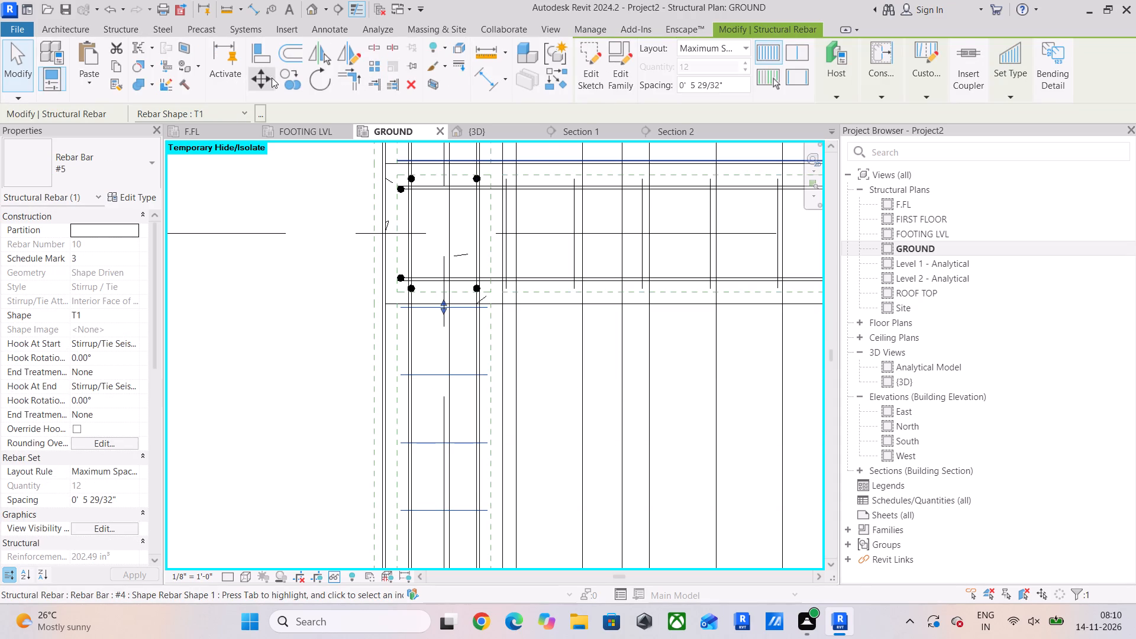
click(295, 76)
scroll(419, 352, up, 7)
middle_drag(396, 315, 369, 429)
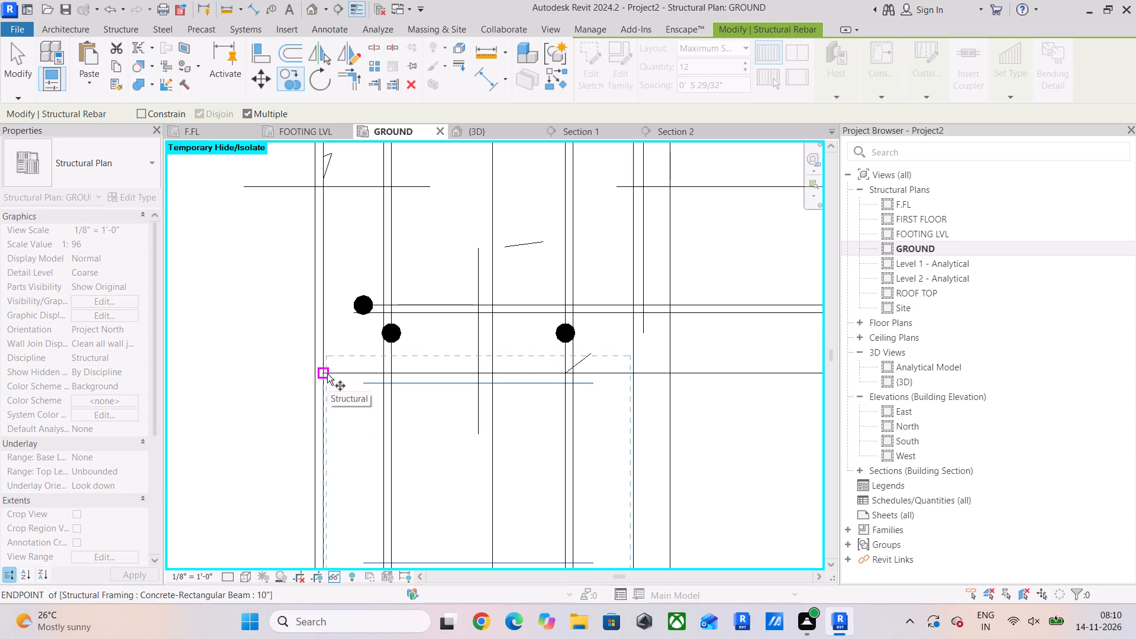
scroll(314, 375, down, 3)
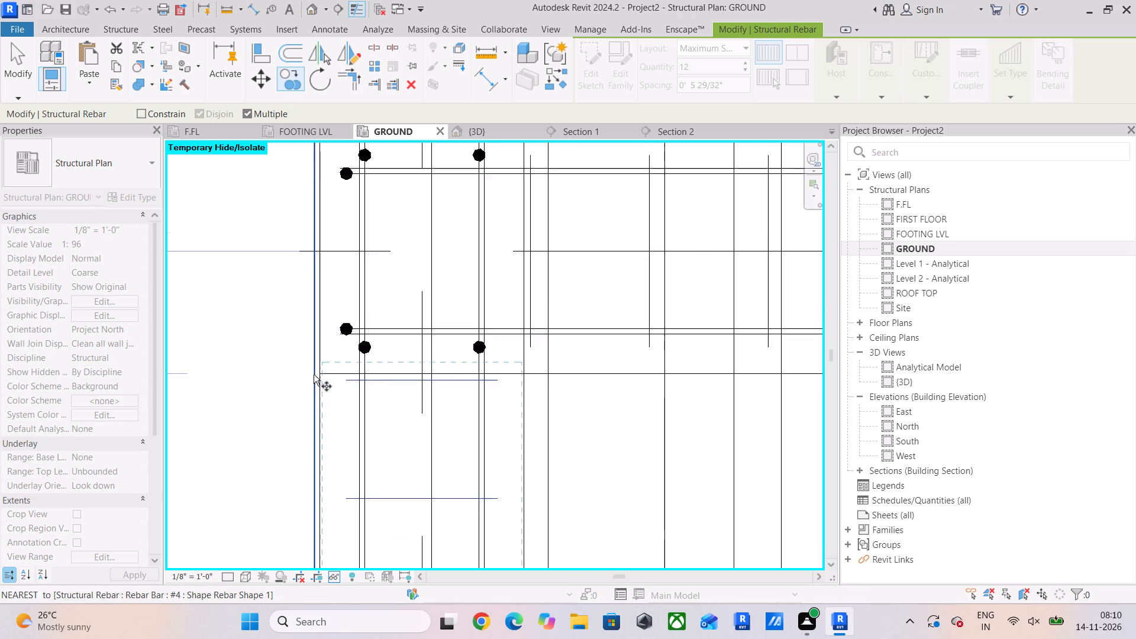
scroll(314, 375, down, 2)
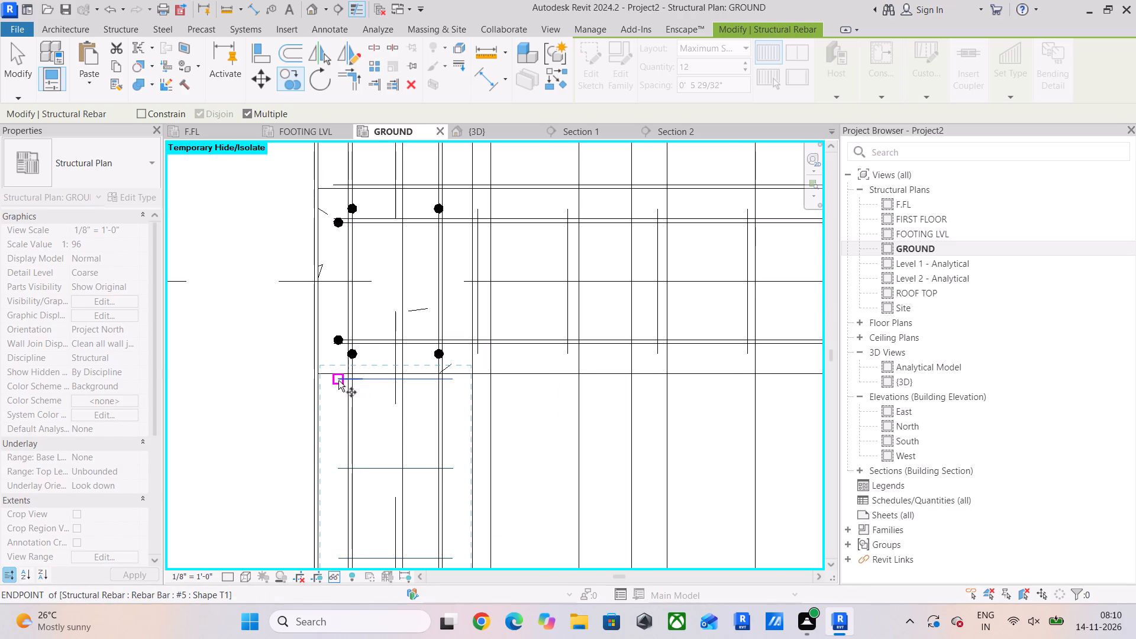
scroll(318, 377, down, 3)
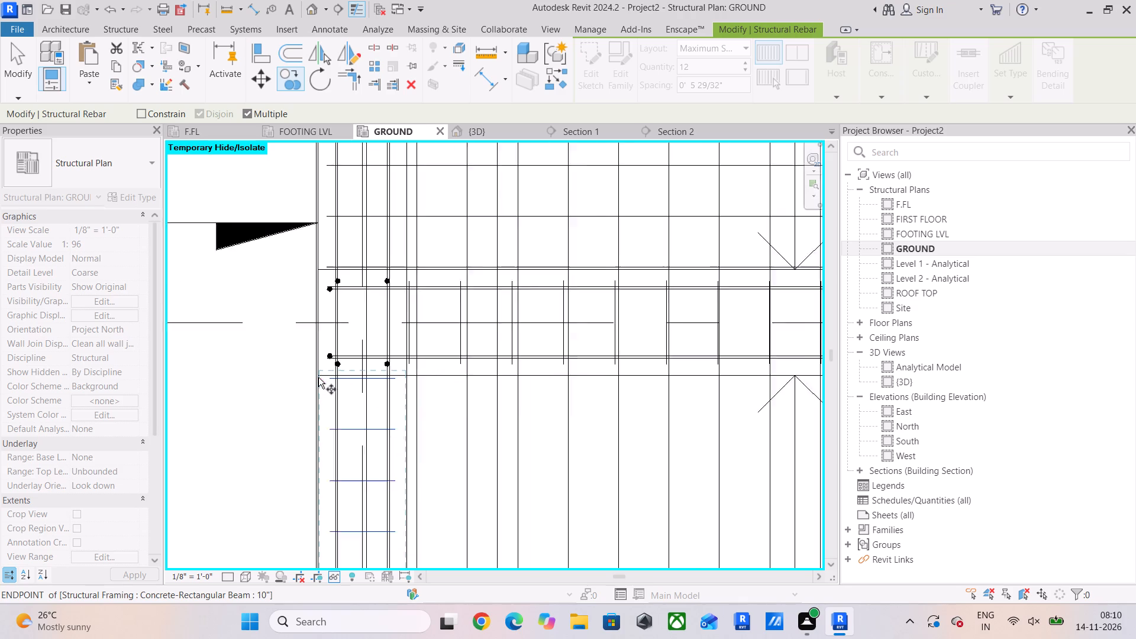
scroll(318, 377, down, 2)
scroll(401, 373, up, 8)
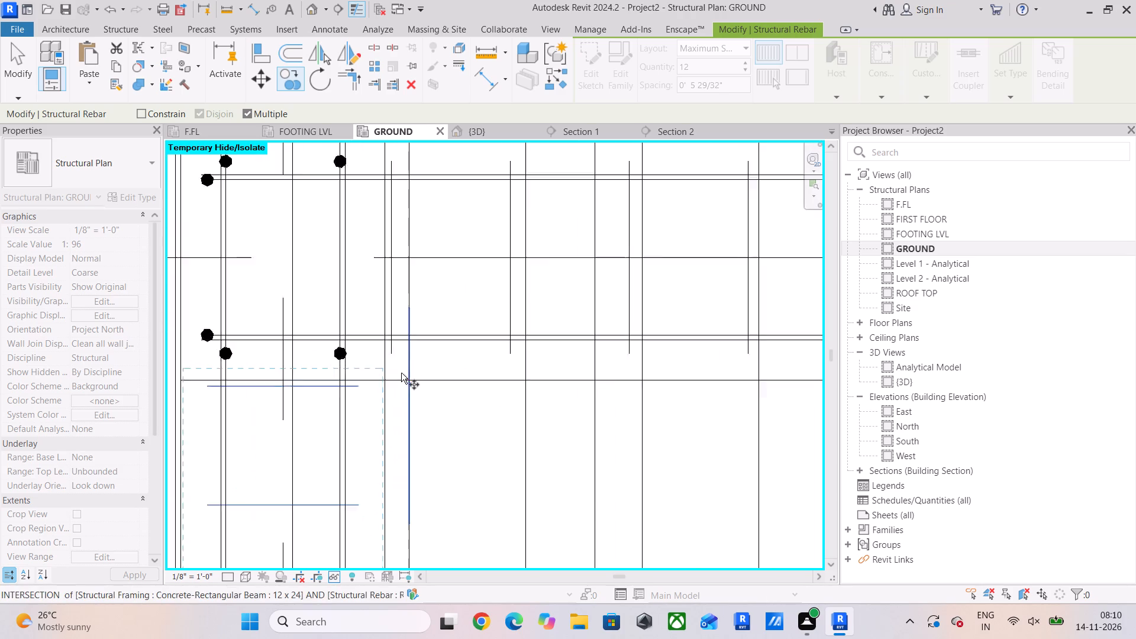
scroll(401, 373, up, 1)
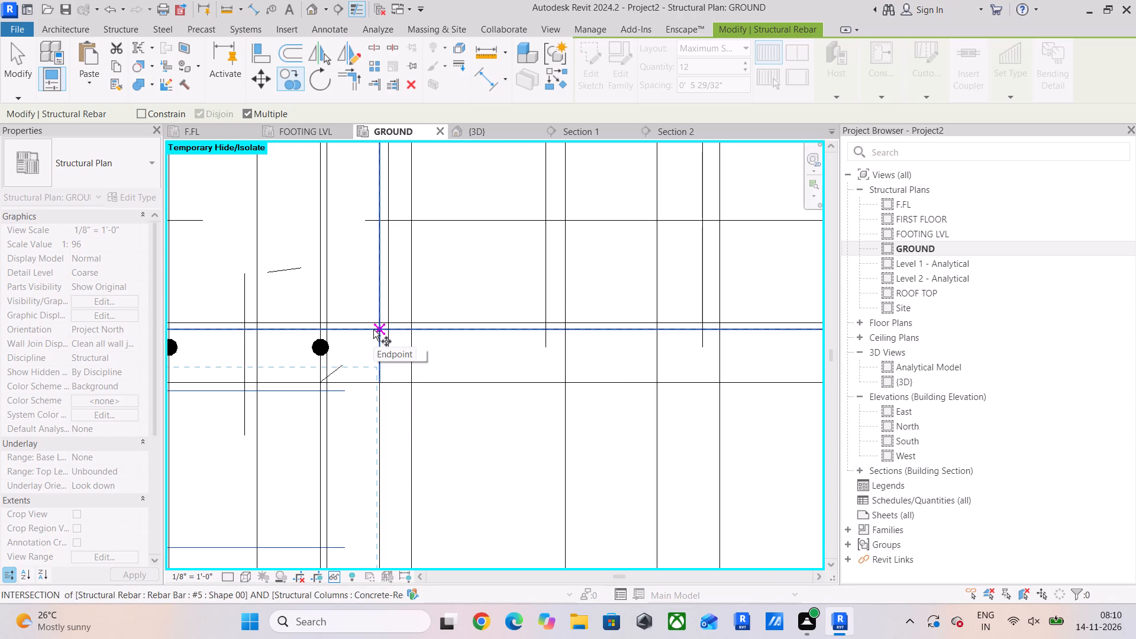
click(381, 386)
scroll(535, 383, down, 3)
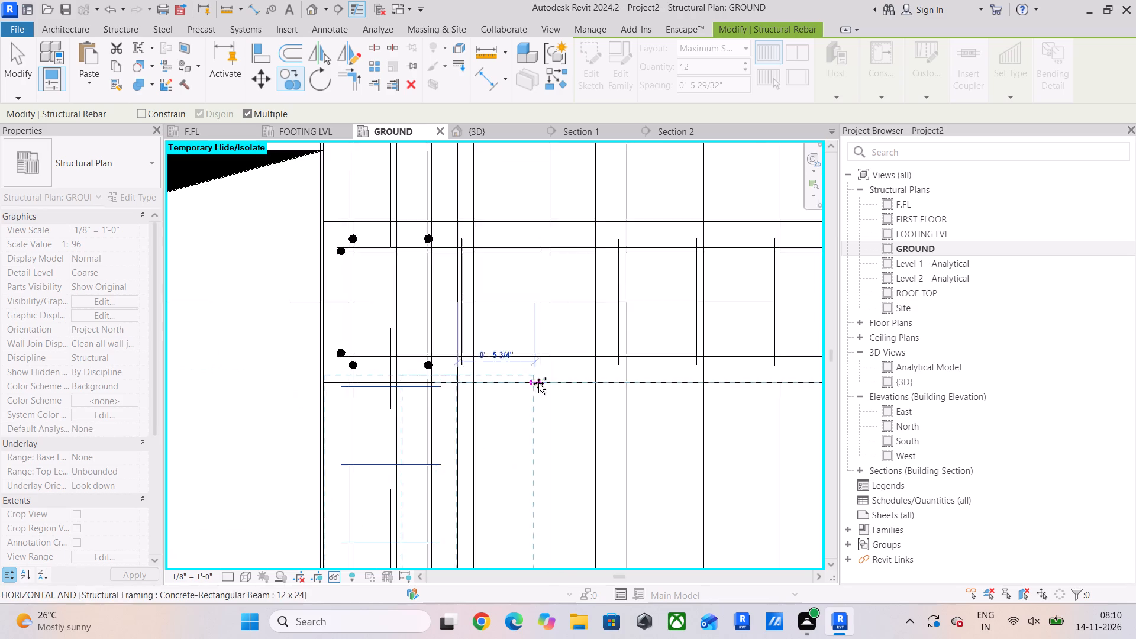
scroll(538, 383, down, 6)
middle_drag(663, 390, 282, 388)
middle_drag(640, 387, 315, 387)
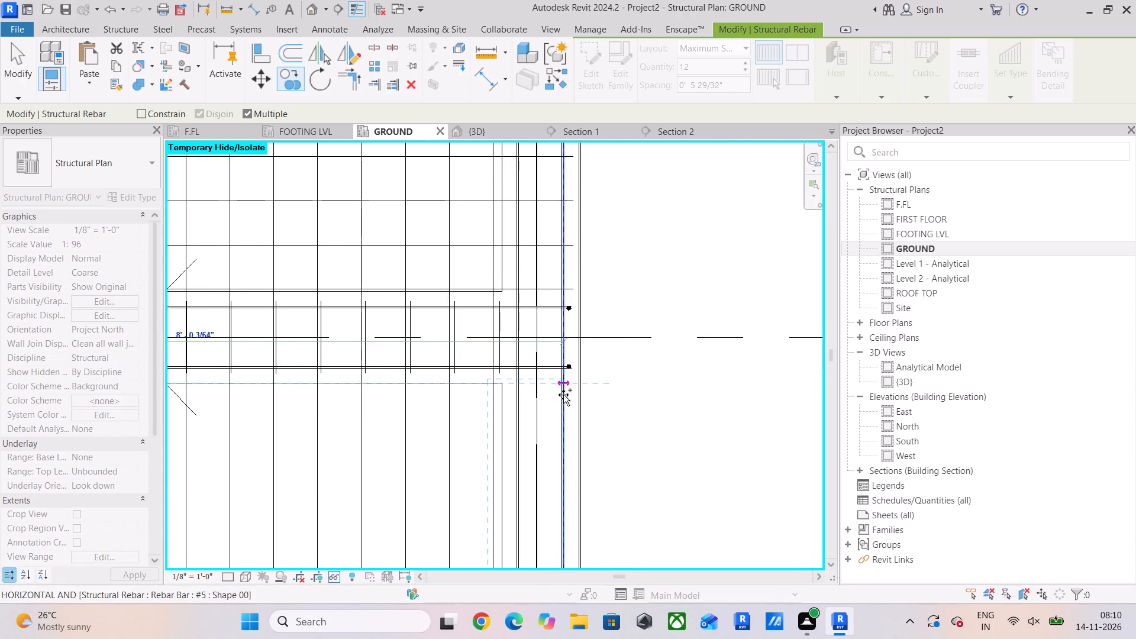
scroll(563, 395, up, 5)
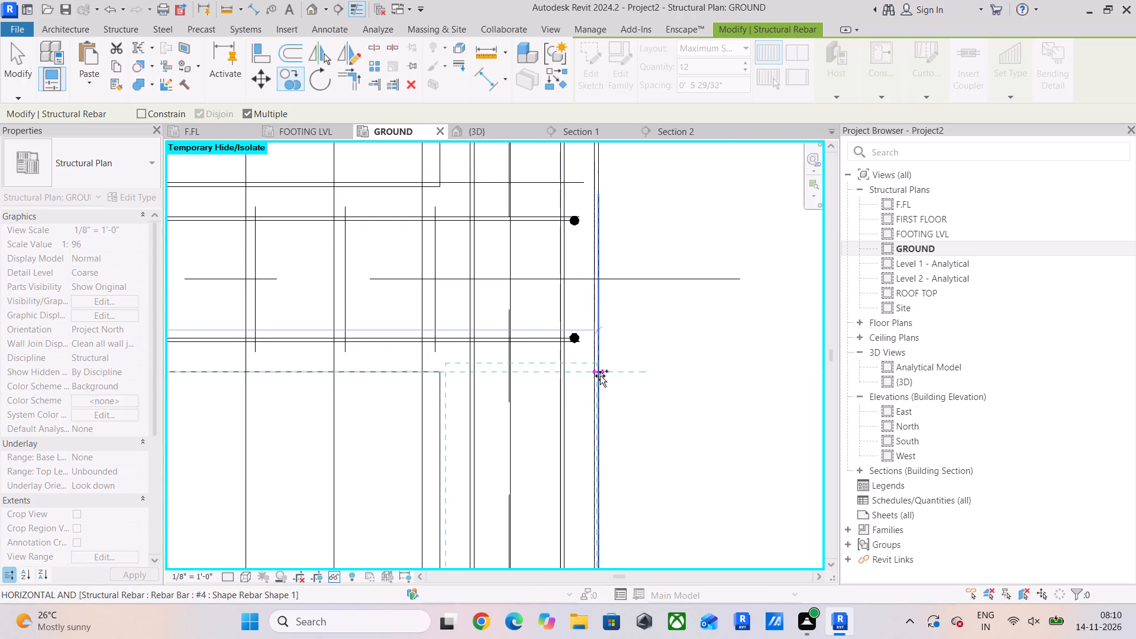
click(600, 376)
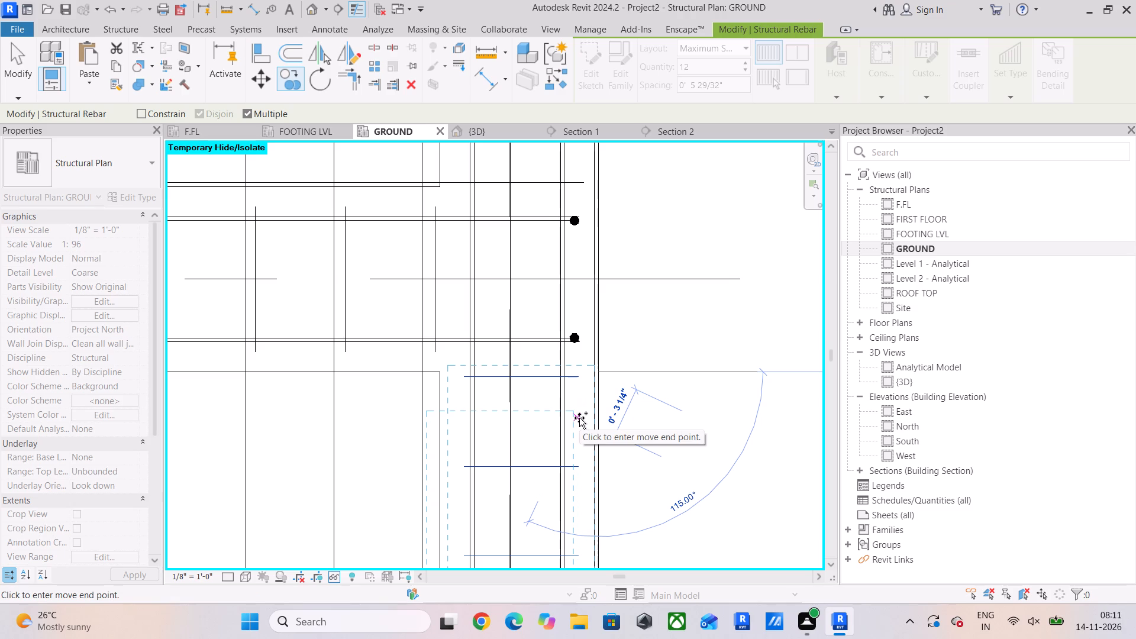
key(Escape)
key(Escape)
key(Escape)
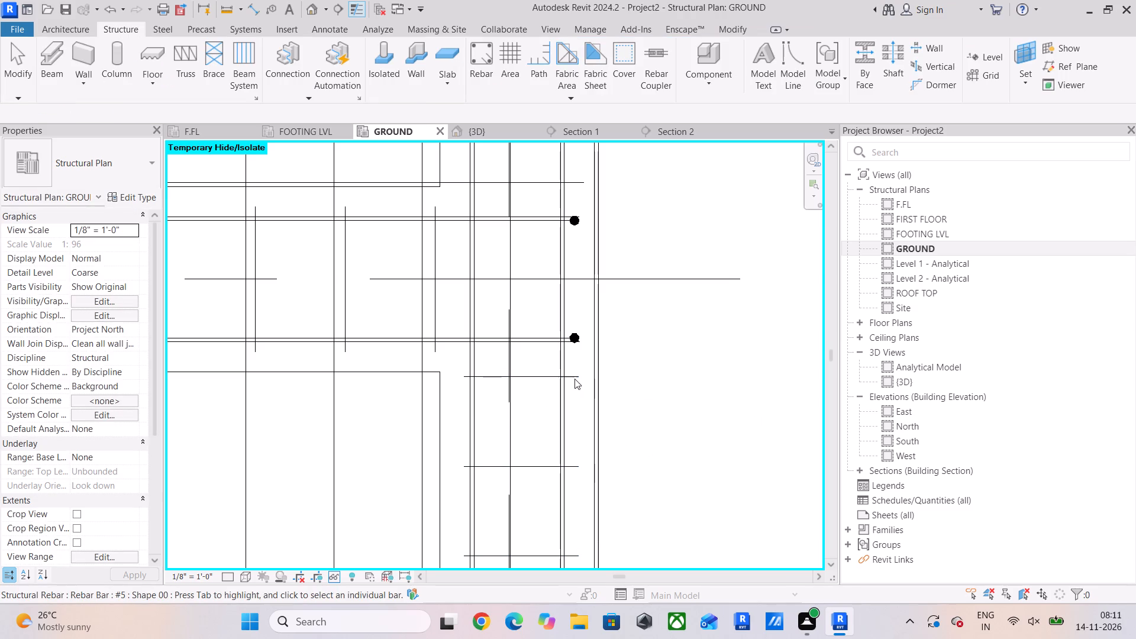
click(577, 375)
middle_drag(577, 375, 583, 408)
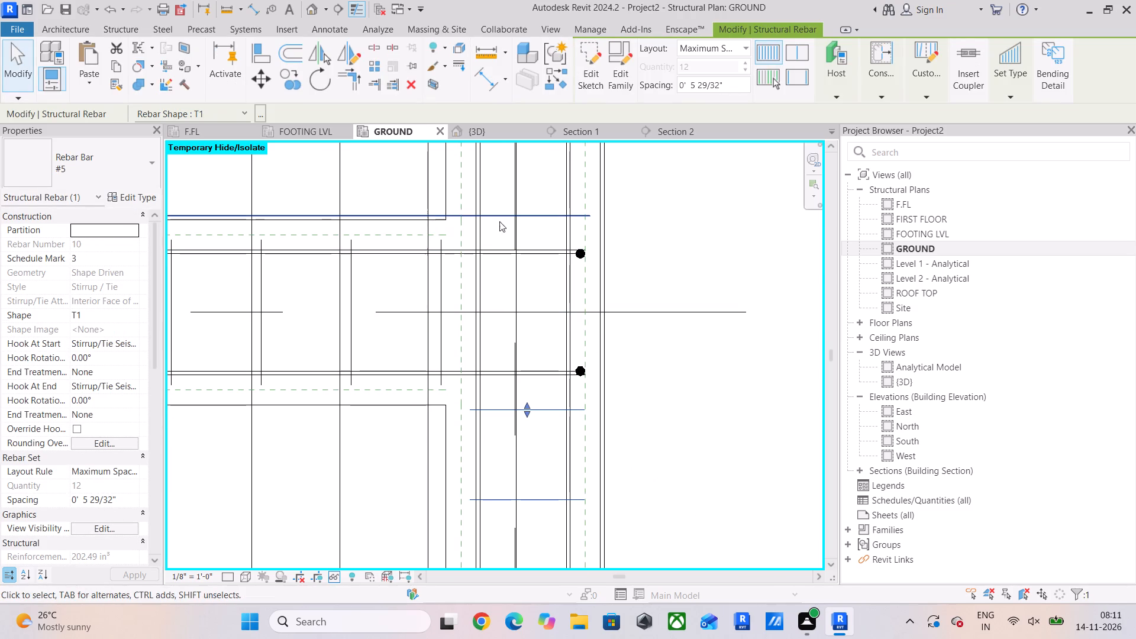
scroll(454, 386, down, 5)
key(Escape)
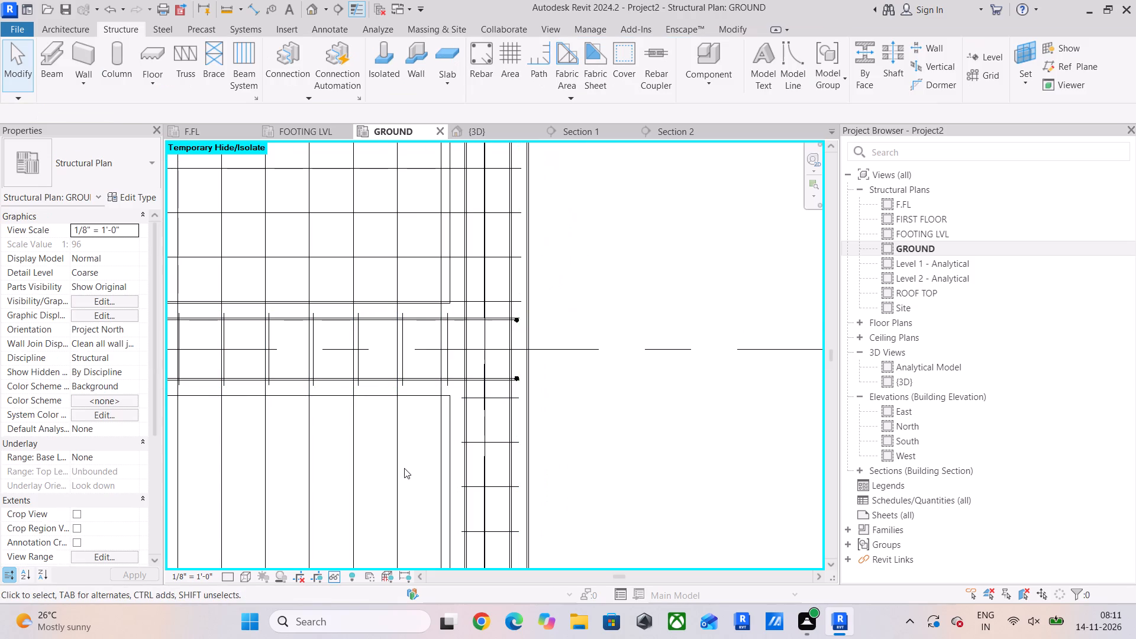
Reset the temporary hide so the lower bay's horizontal #4 slab bars are shown again.
text(HR)
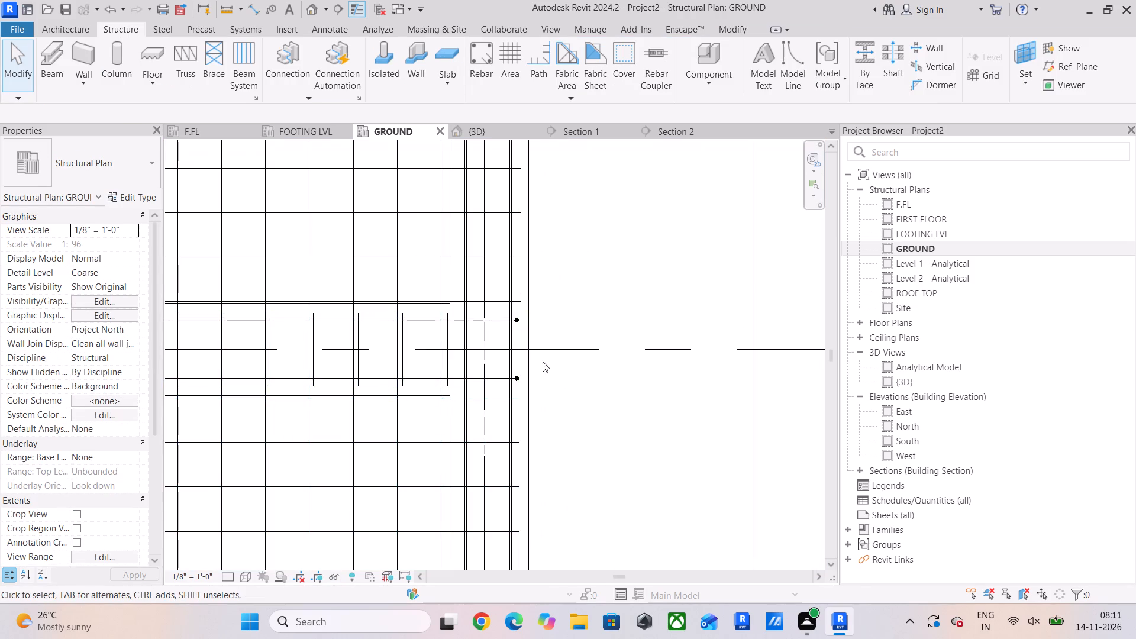
key(Escape)
Line up the right end of the bottom beam's #5 stirrup set with the lower bay's last vertical slab bar inside the right beam.
scroll(583, 417, down, 5)
middle_drag(590, 418, 656, 365)
scroll(635, 475, down, 2)
middle_drag(635, 475, 644, 472)
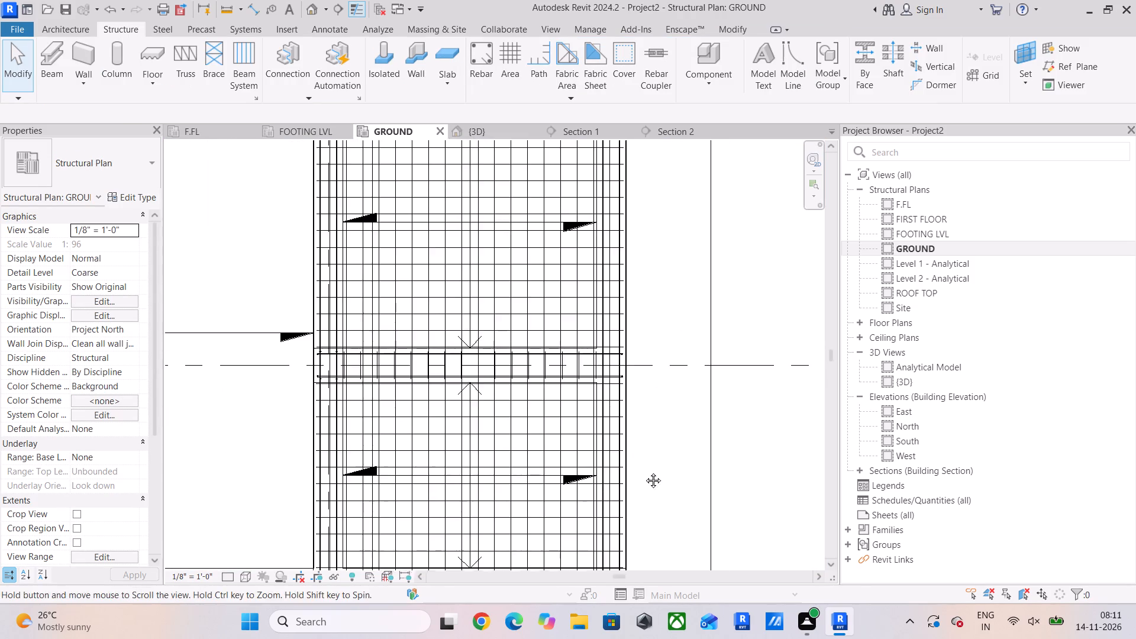
middle_drag(644, 472, 707, 358)
scroll(495, 461, up, 1)
middle_drag(494, 462, 512, 388)
scroll(398, 412, up, 5)
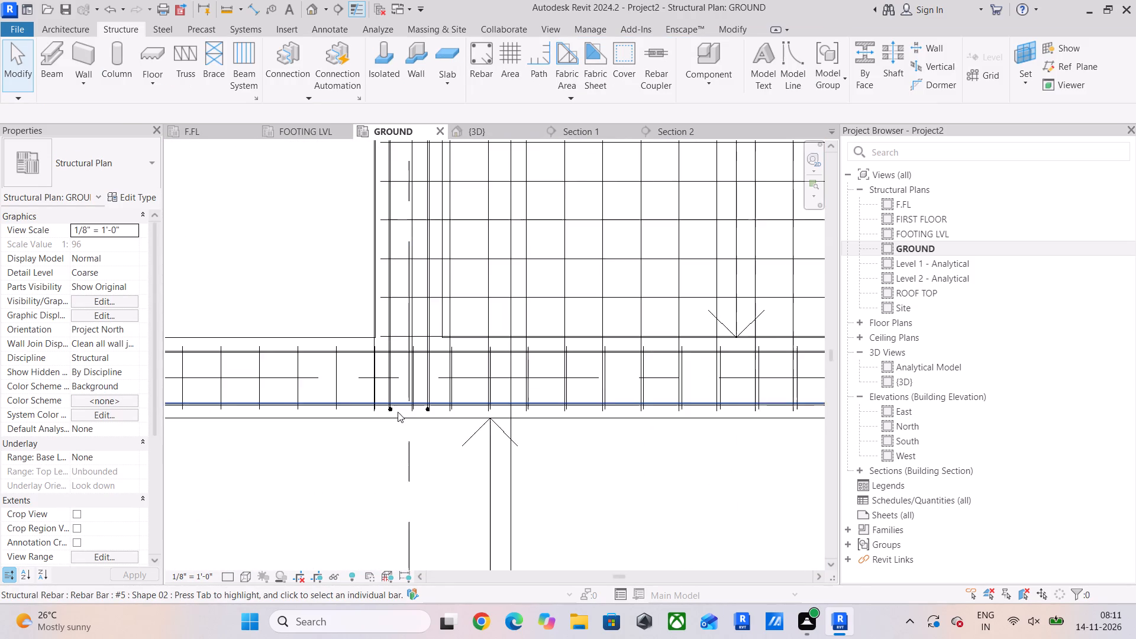
scroll(453, 346, up, 5)
click(453, 371)
scroll(556, 451, down, 5)
middle_drag(704, 459, 664, 459)
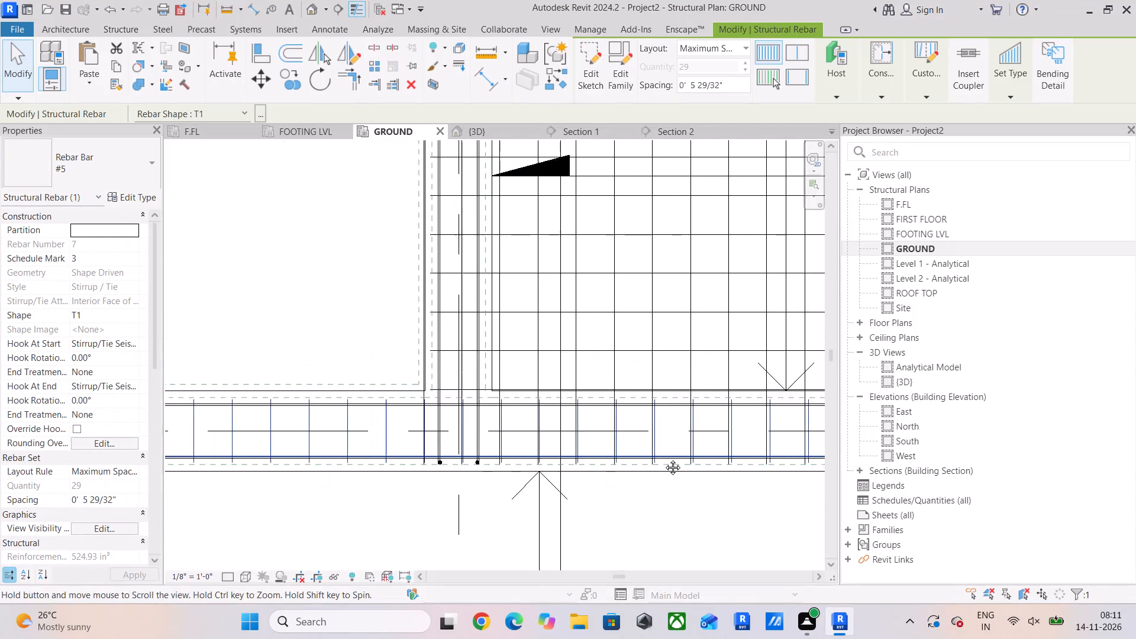
middle_drag(664, 459, 357, 459)
middle_drag(779, 452, 601, 452)
scroll(605, 427, up, 10)
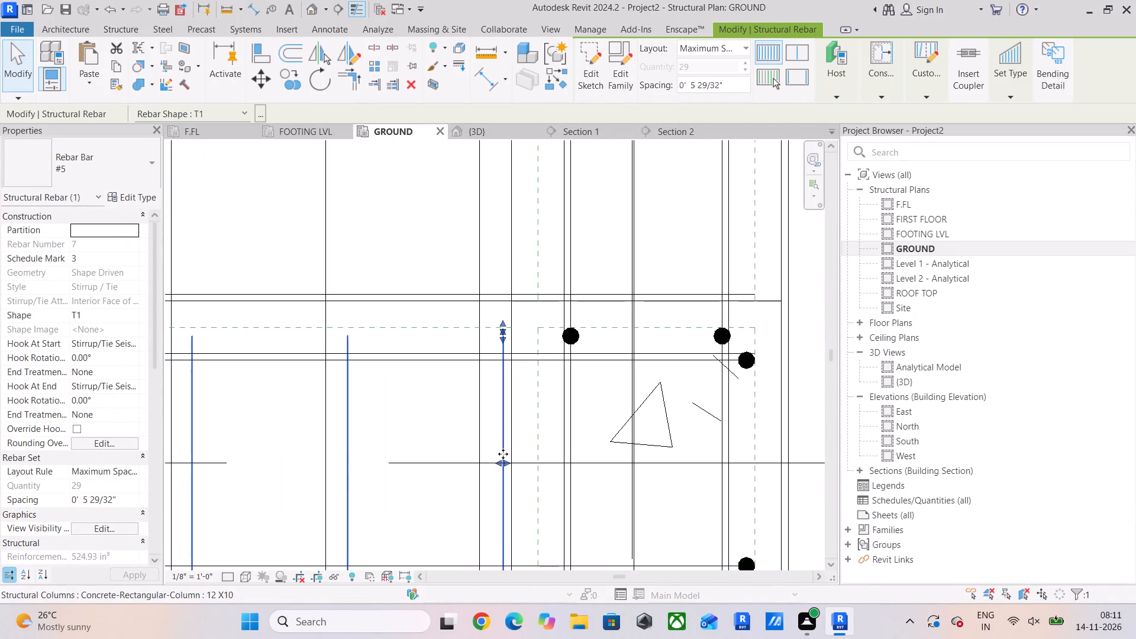
drag(498, 462, 476, 467)
scroll(406, 452, down, 3)
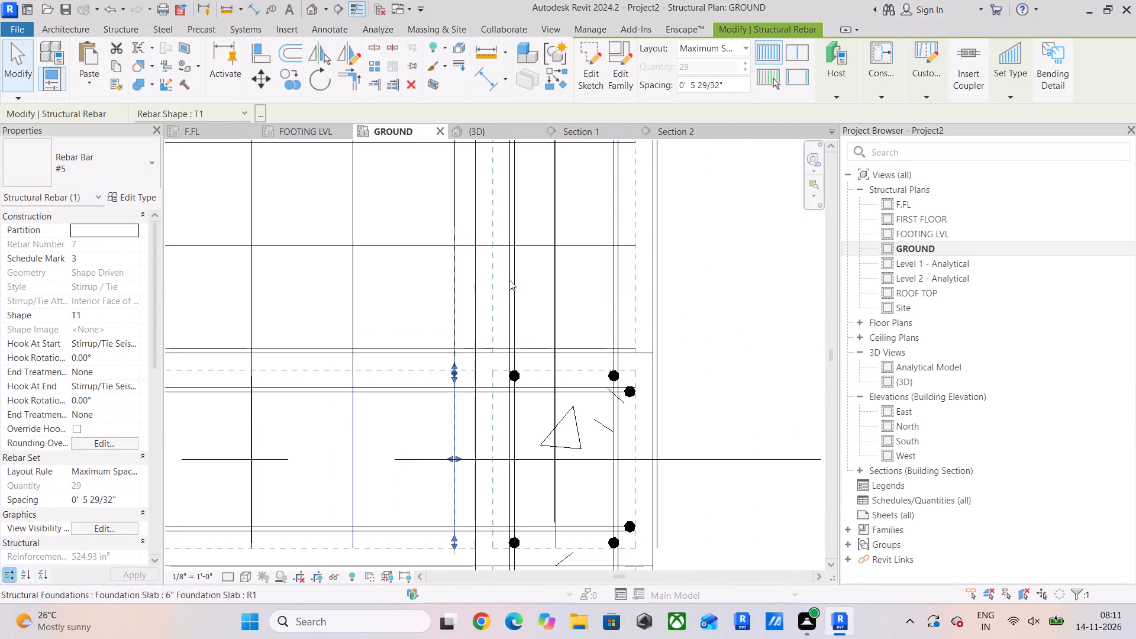
Shorten the lower bay's vertical #4 slab bar set so its last bar sits just inside the right beam's inner face.
click(451, 291)
middle_drag(543, 291, 589, 434)
scroll(627, 403, down, 2)
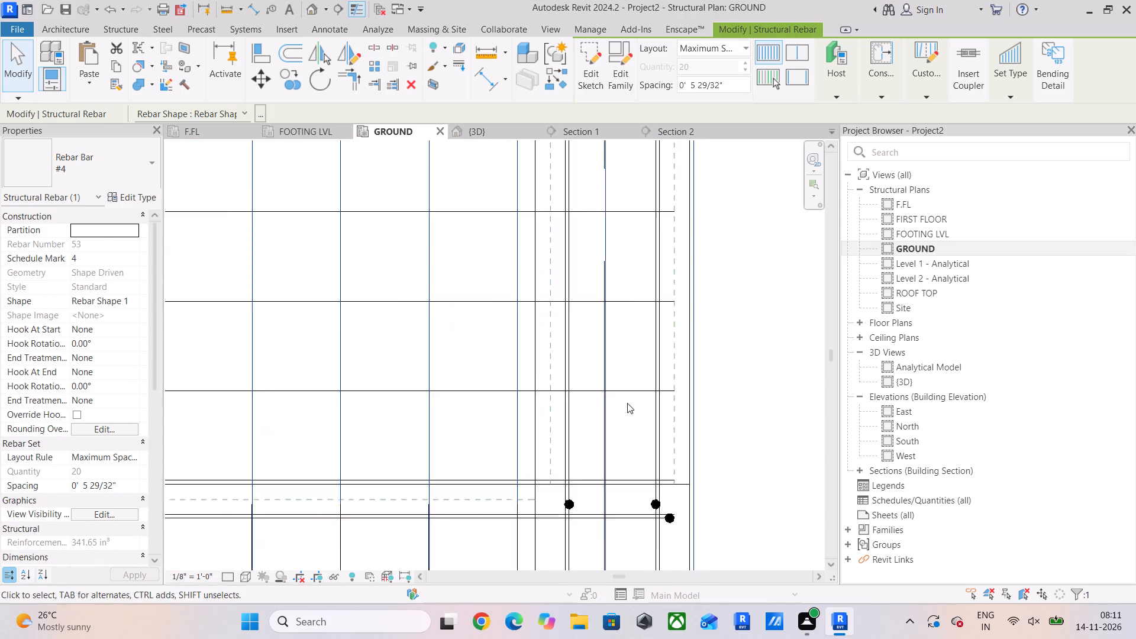
scroll(627, 403, down, 4)
drag(655, 192, 598, 197)
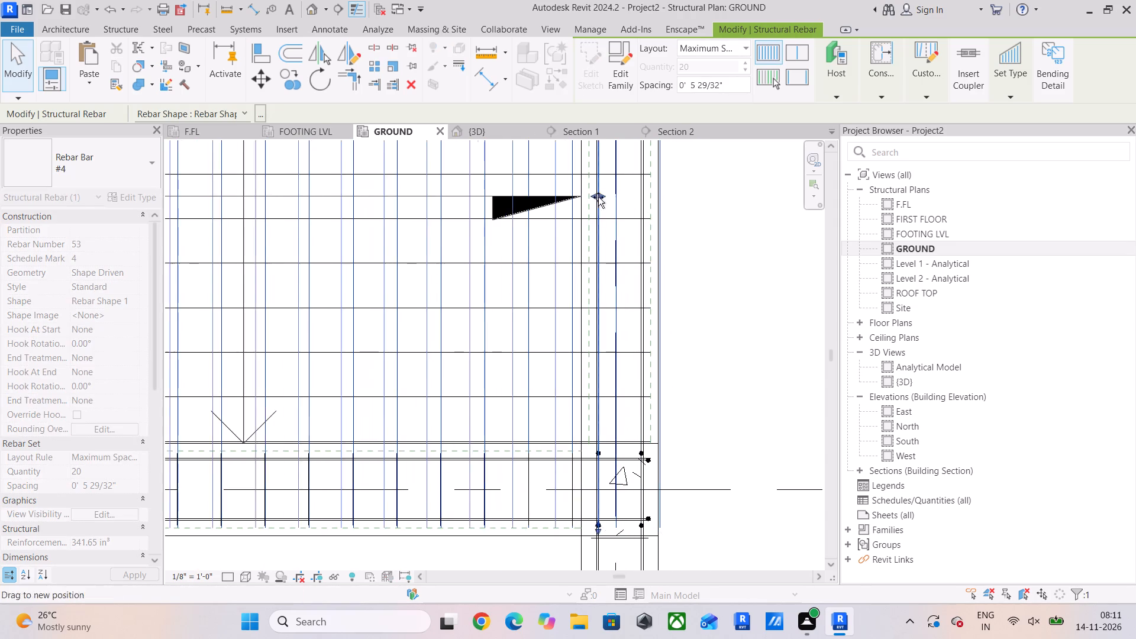
drag(598, 197, 573, 201)
scroll(571, 383, up, 5)
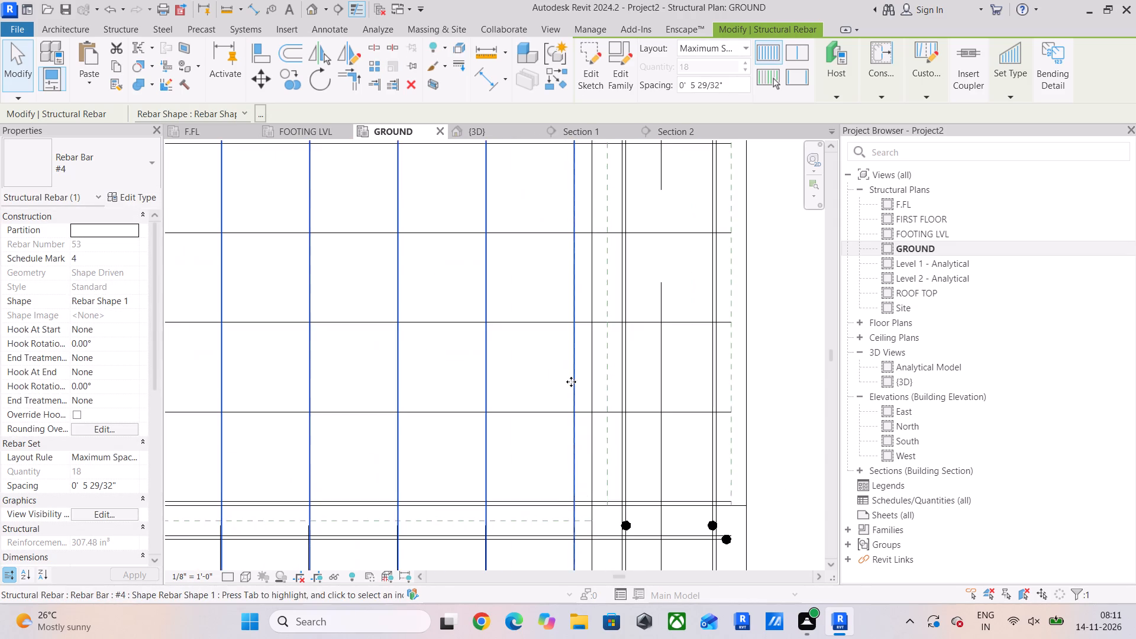
Shorten the bottom beam's #5 stirrup set from its left end so it starts at the first vertical slab bar inside the left beam.
scroll(563, 388, down, 5)
middle_drag(561, 389, 698, 327)
scroll(501, 446, down, 4)
middle_drag(499, 449, 711, 440)
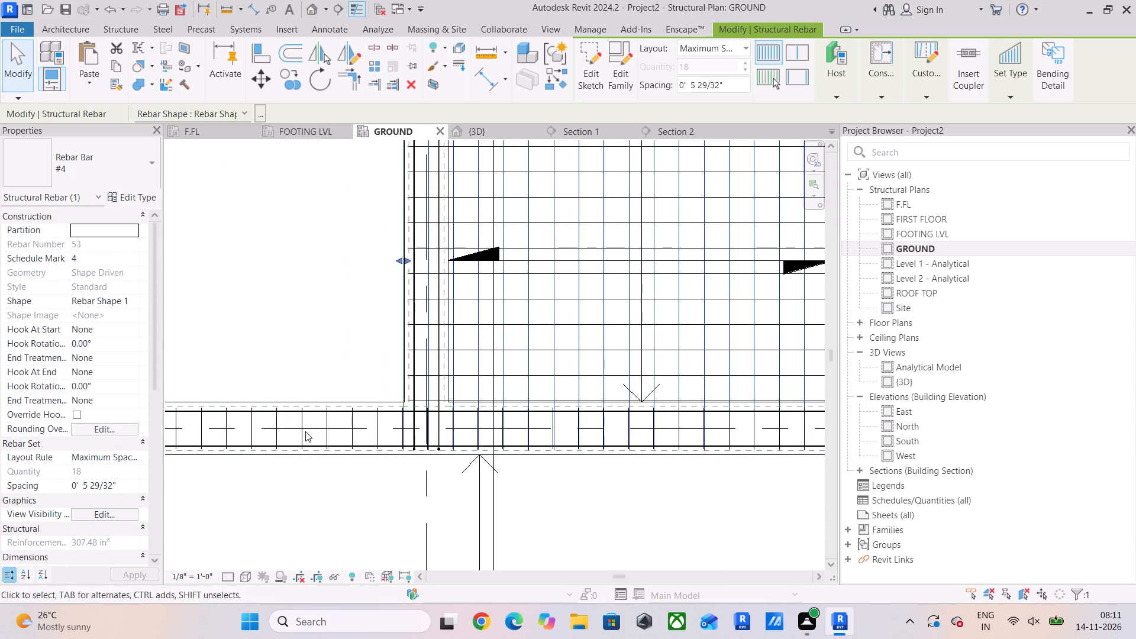
scroll(306, 431, up, 4)
middle_drag(499, 426, 383, 447)
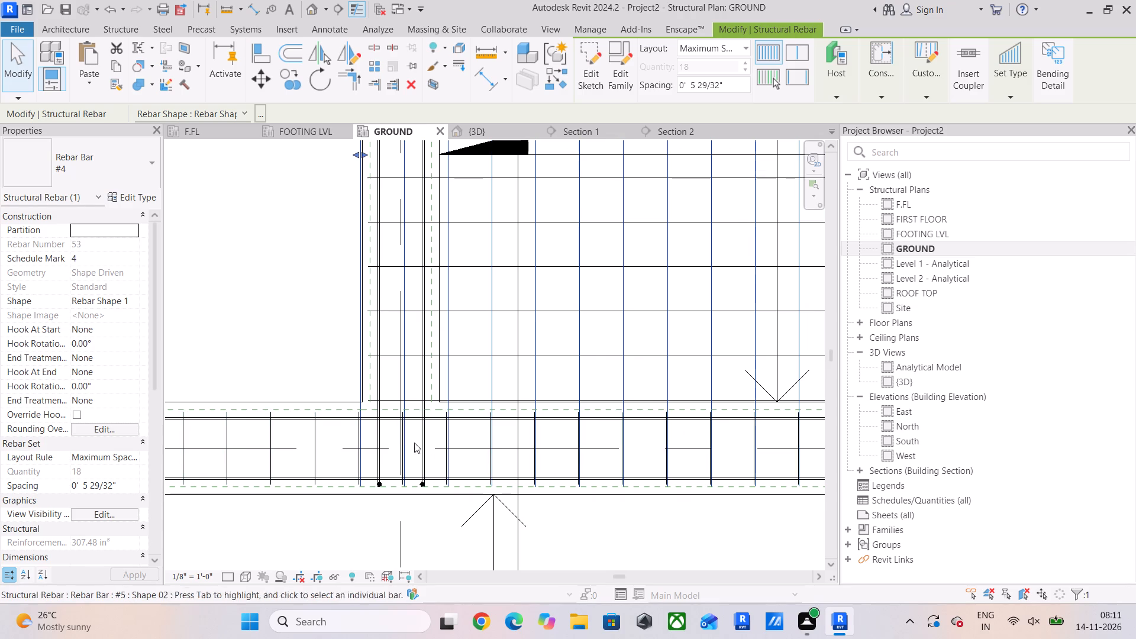
scroll(398, 445, down, 9)
scroll(237, 451, up, 4)
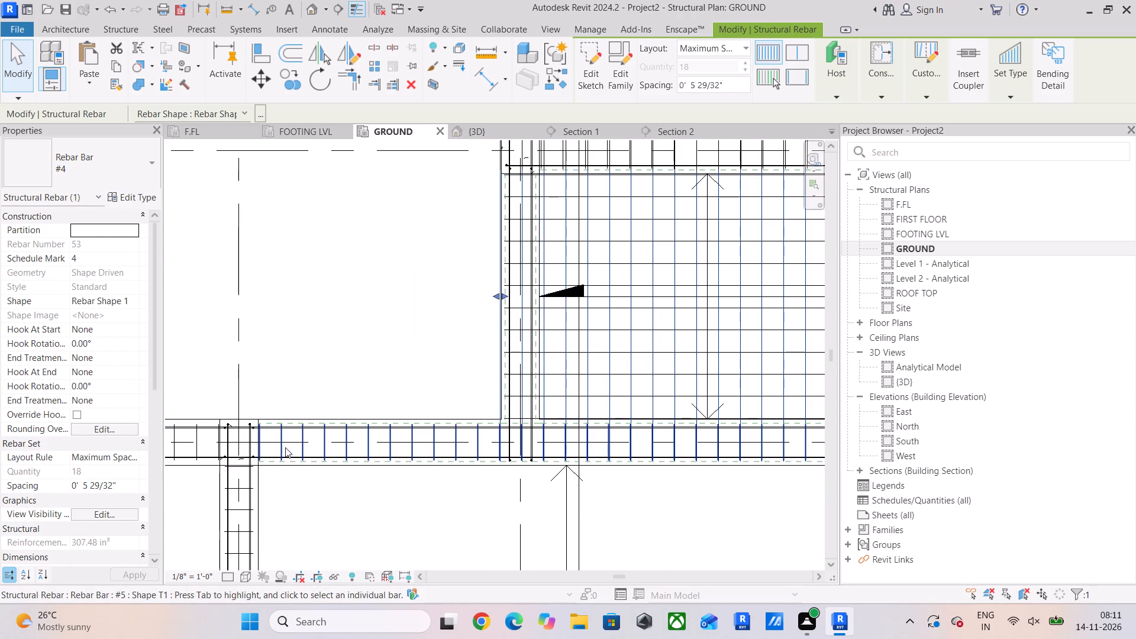
click(285, 447)
drag(266, 443, 476, 443)
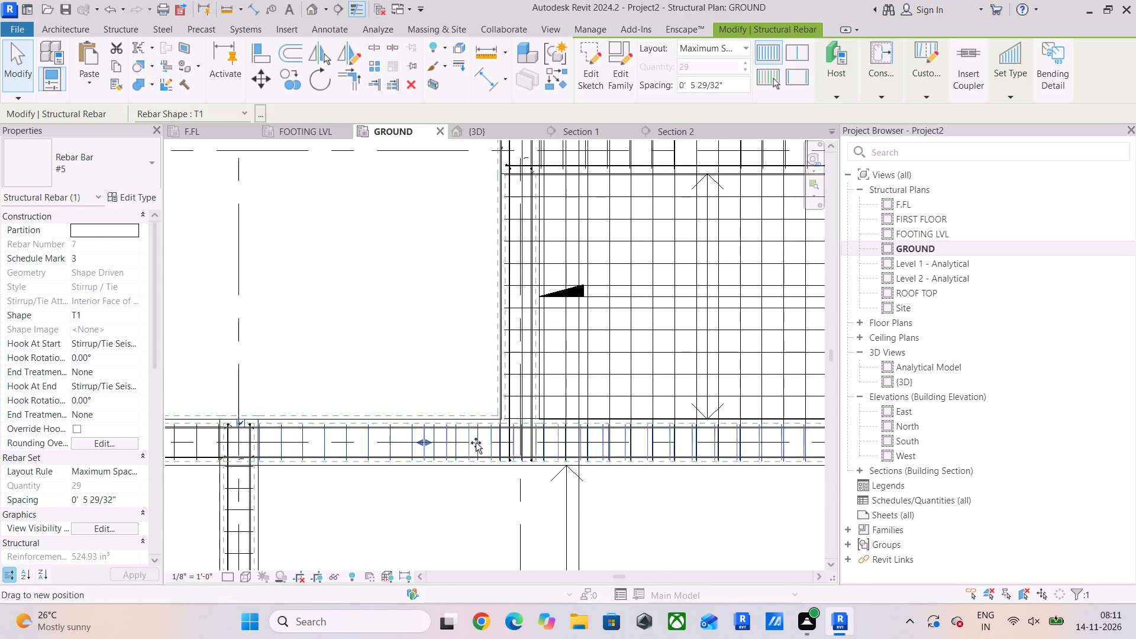
drag(476, 443, 548, 443)
scroll(550, 440, up, 9)
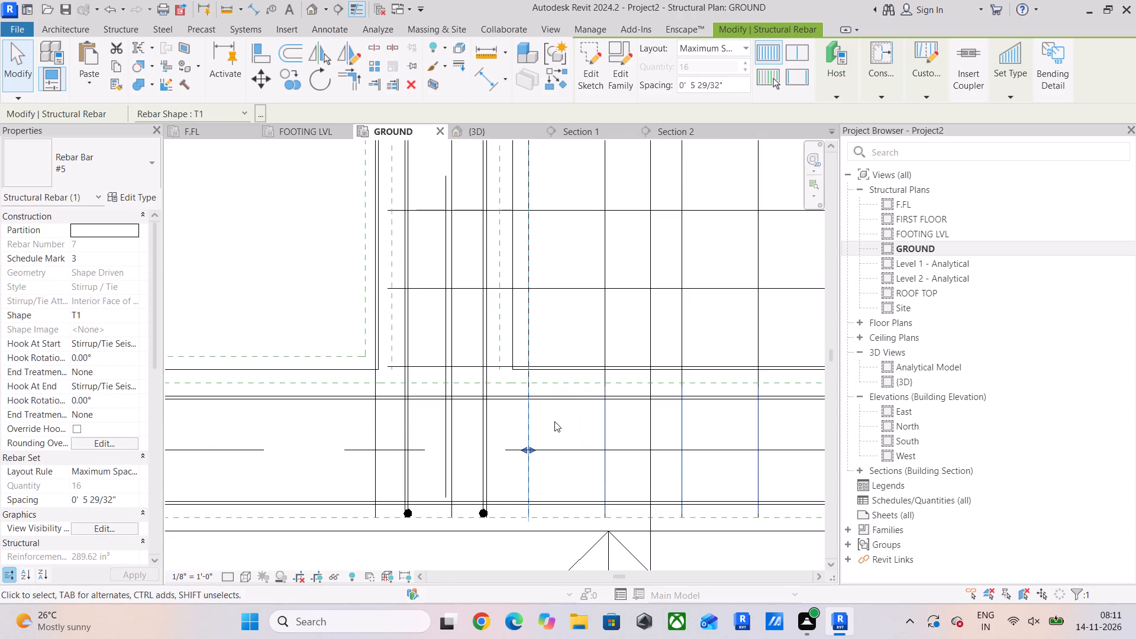
click(553, 421)
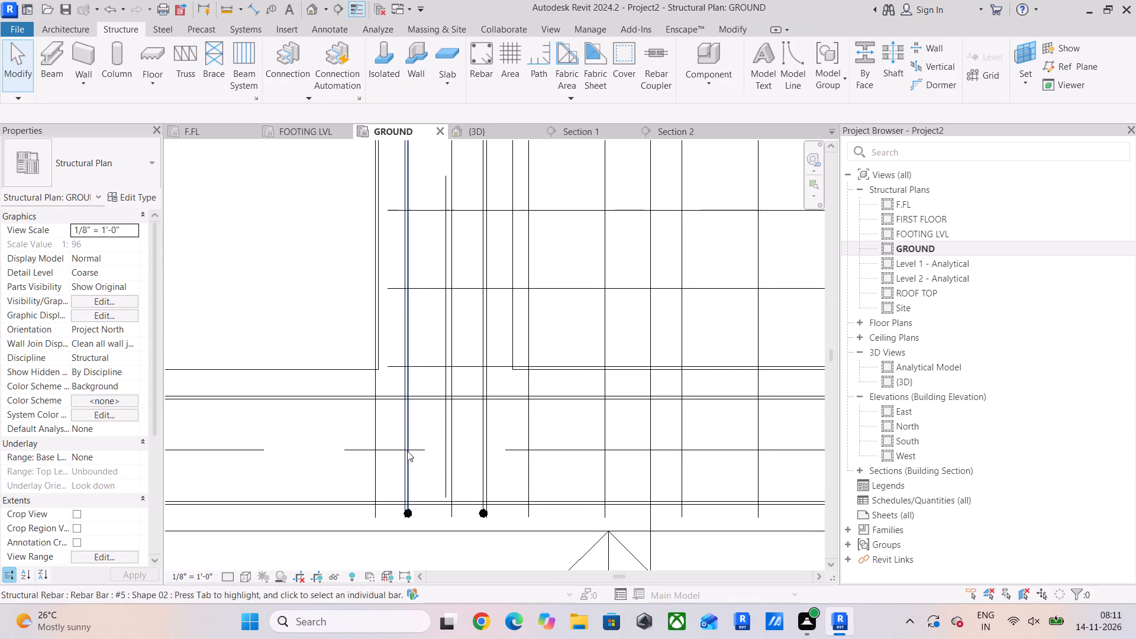
Copy the shortened #5 stirrup set from the left beam's inner corner along the bottom beam to the inner face of the far left column.
click(527, 452)
scroll(553, 457, down, 10)
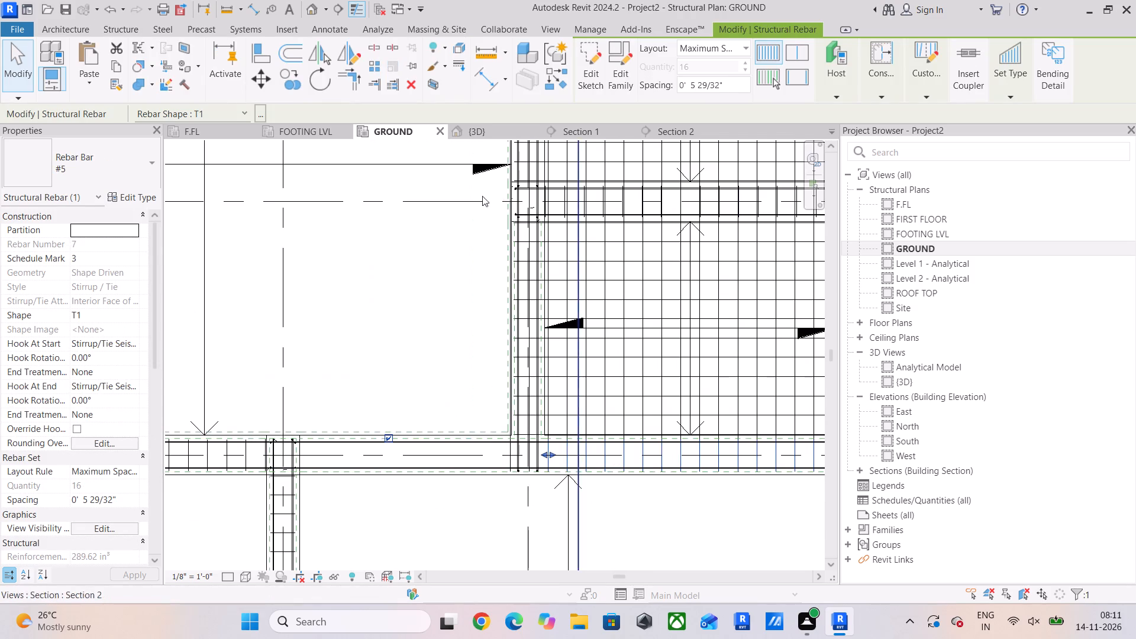
click(288, 78)
scroll(538, 446, up, 4)
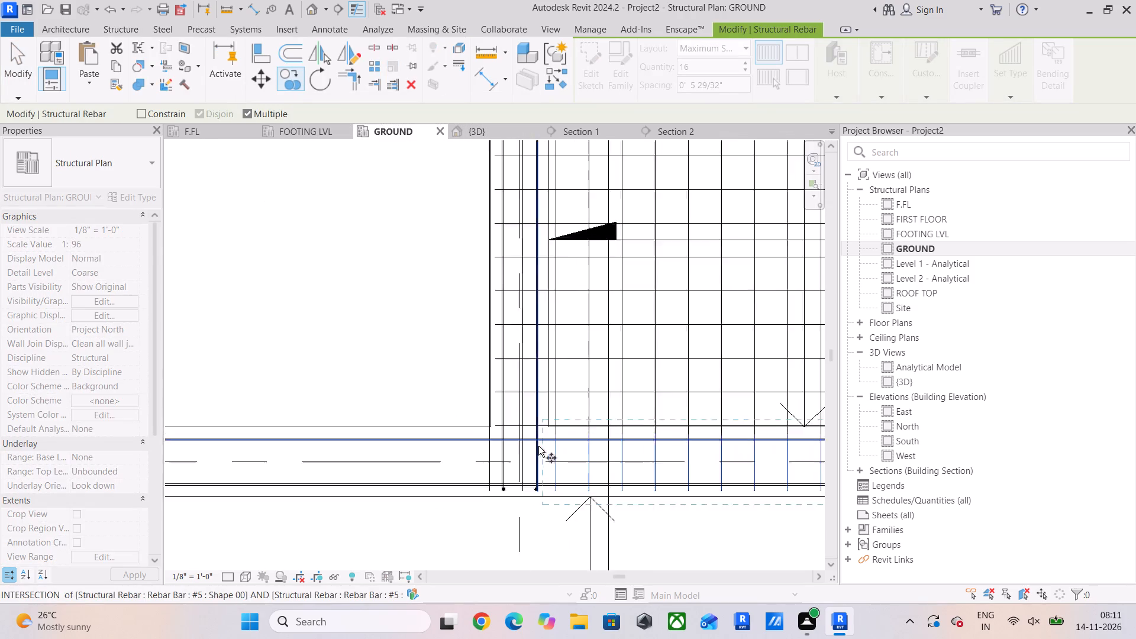
scroll(538, 446, up, 5)
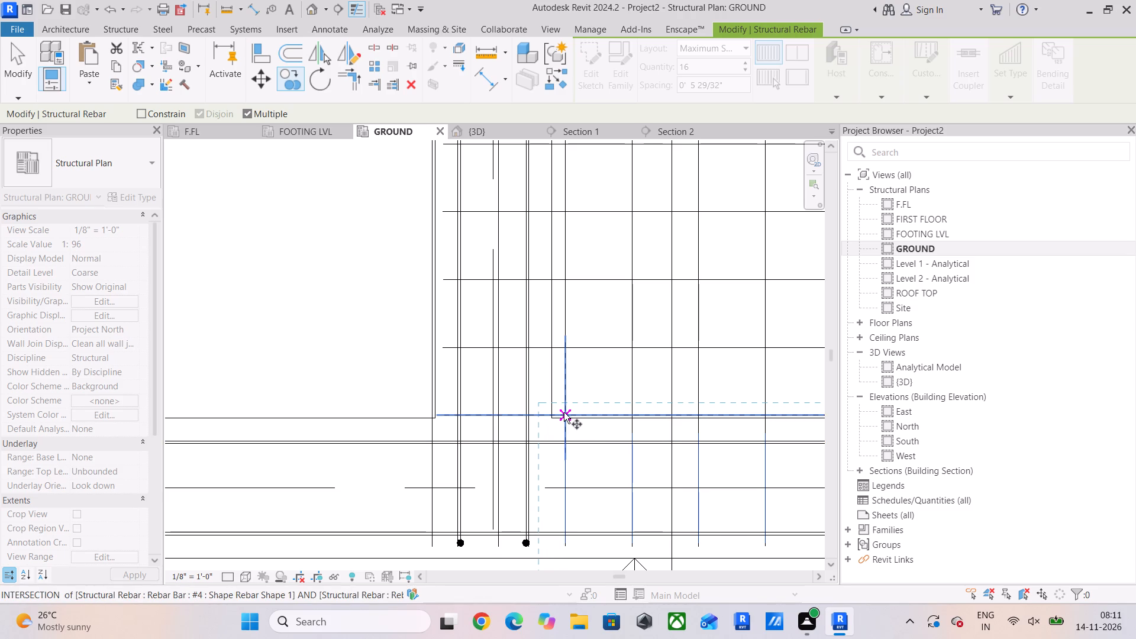
scroll(564, 412, up, 4)
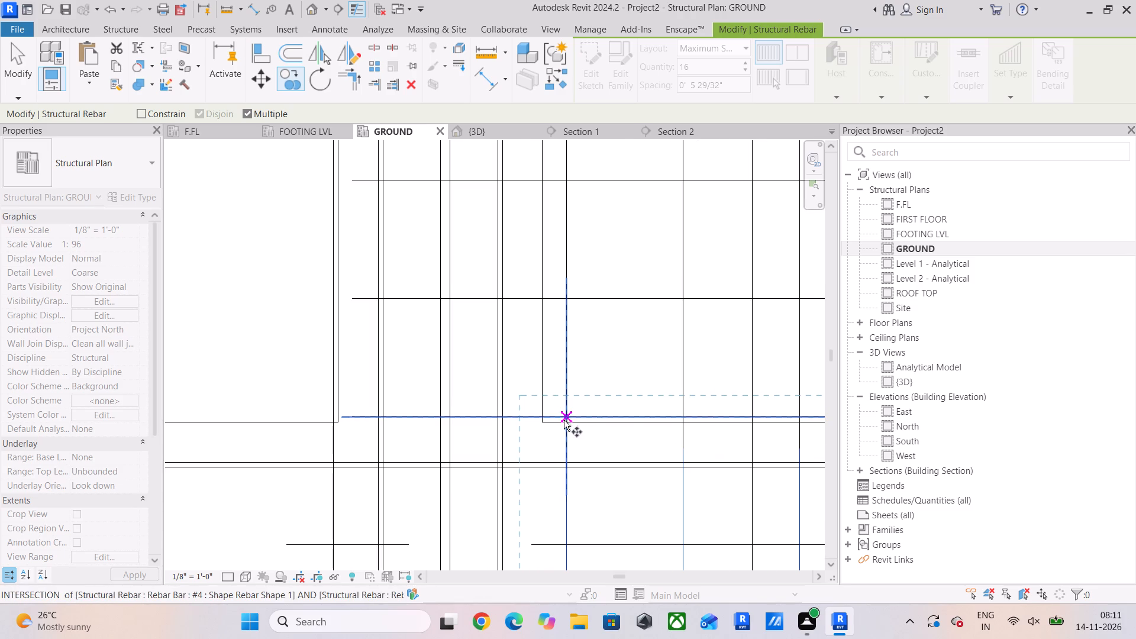
drag(546, 420, 538, 423)
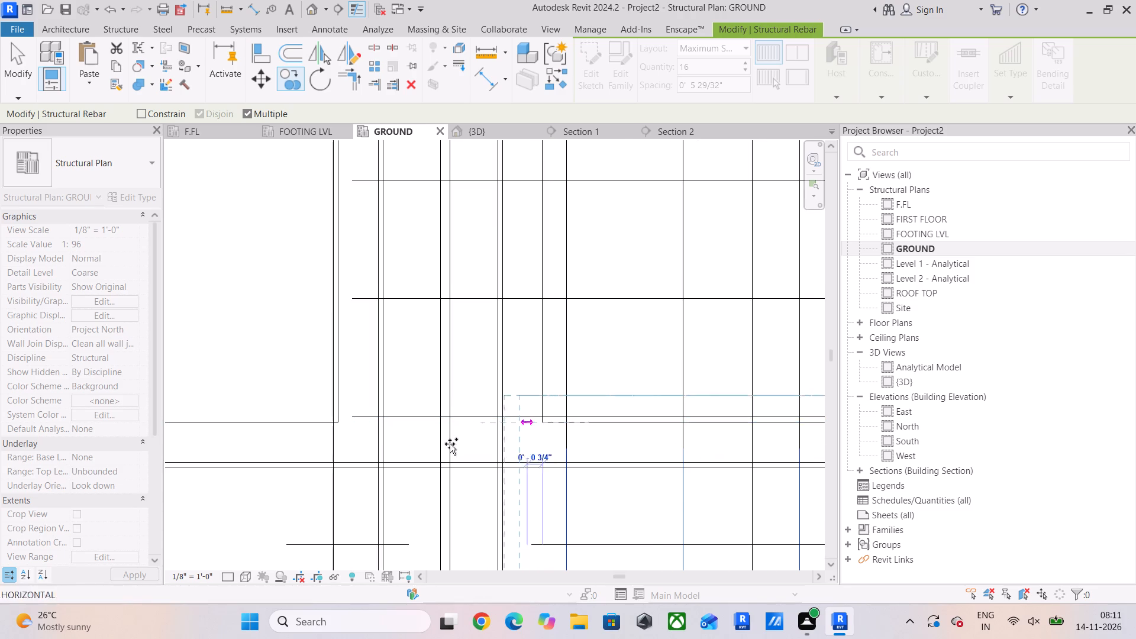
scroll(351, 456, down, 4)
middle_drag(356, 453, 821, 450)
scroll(531, 436, down, 3)
middle_drag(549, 439, 767, 435)
scroll(559, 432, up, 4)
click(356, 434)
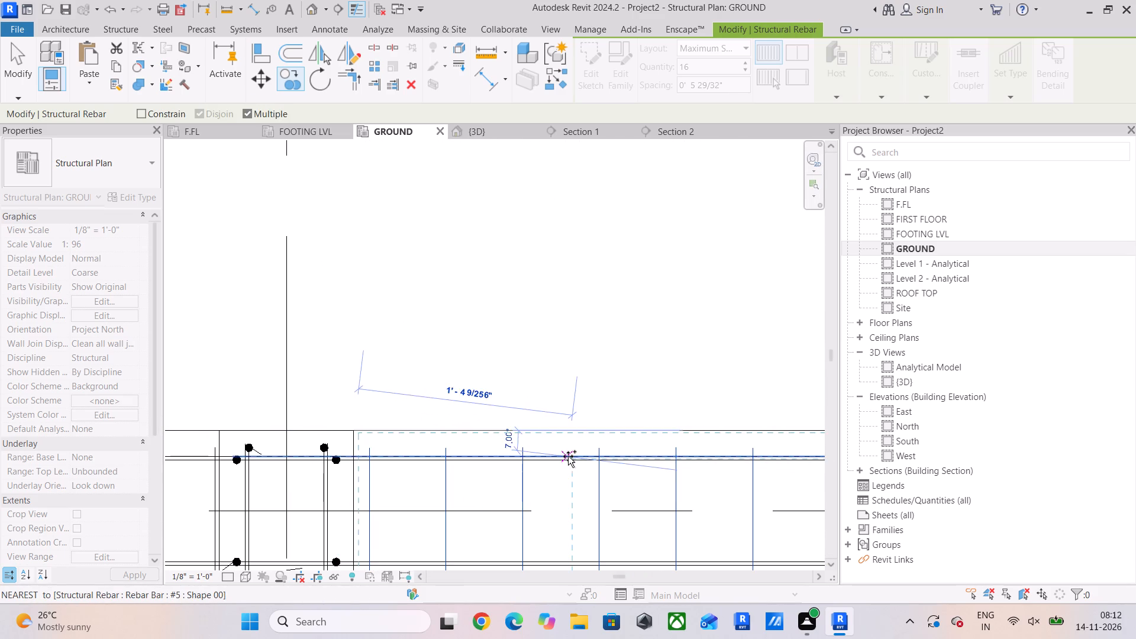
Shorten the copied #5 stirrup set on the bottom beam from its right end so it stops just before the column at grid C.
scroll(568, 456, down, 9)
middle_drag(701, 472, 474, 477)
key(Escape)
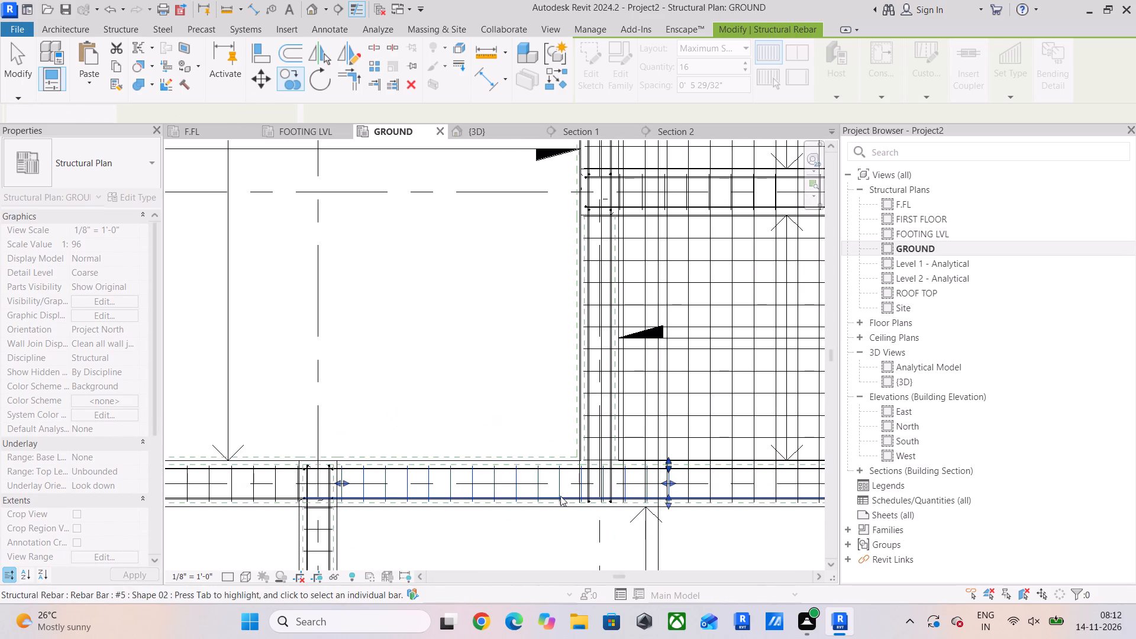
scroll(661, 480, up, 5)
drag(670, 486, 517, 491)
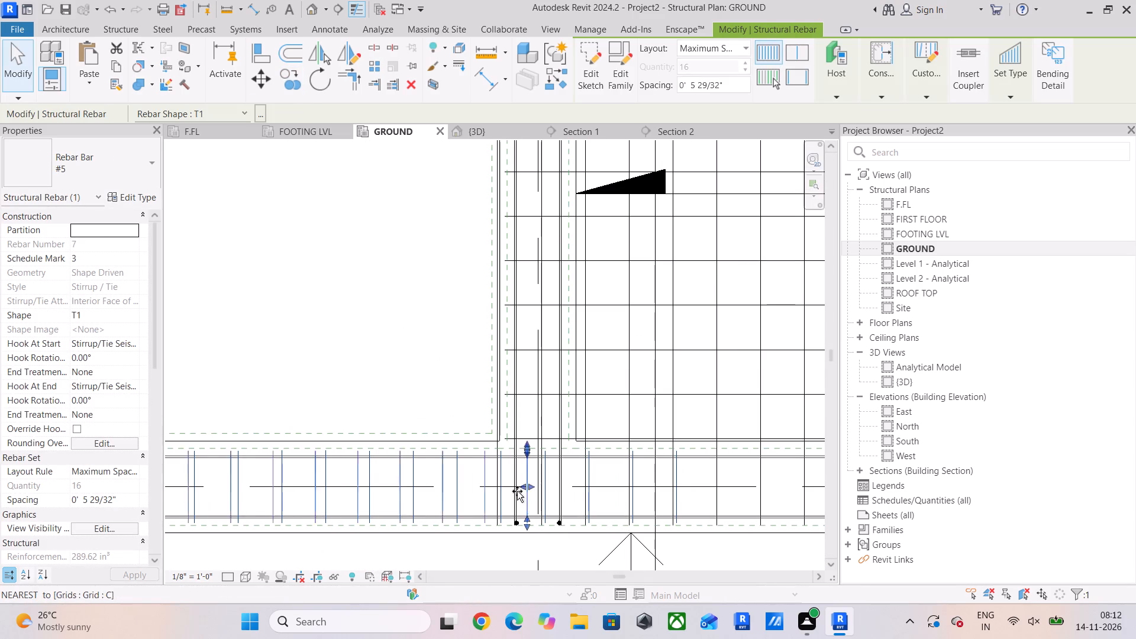
drag(517, 491, 483, 495)
key(Escape)
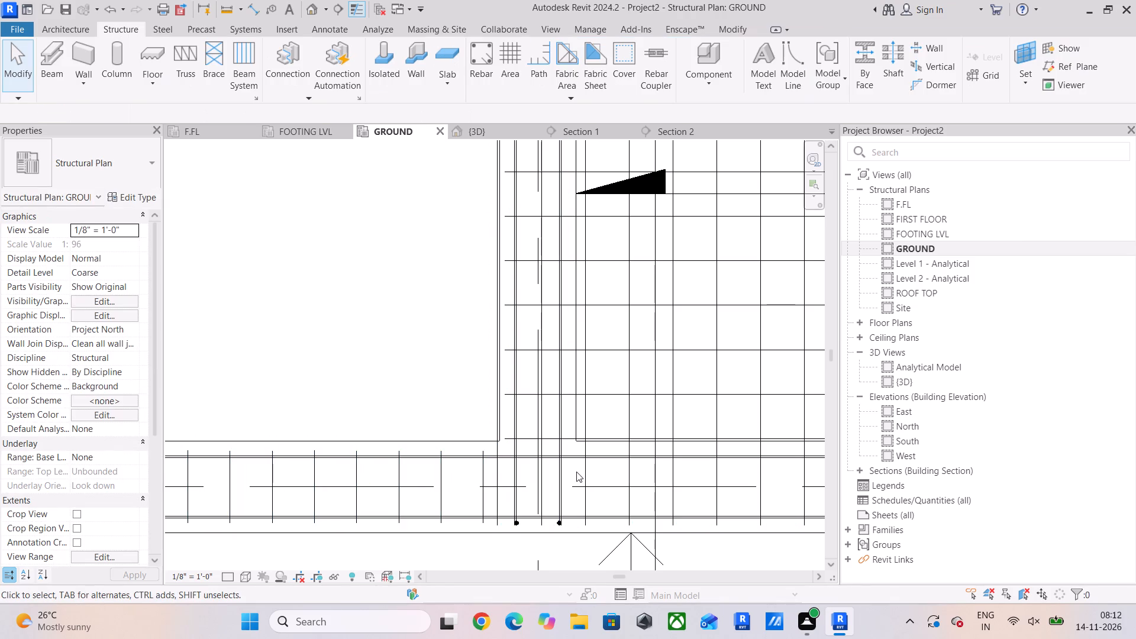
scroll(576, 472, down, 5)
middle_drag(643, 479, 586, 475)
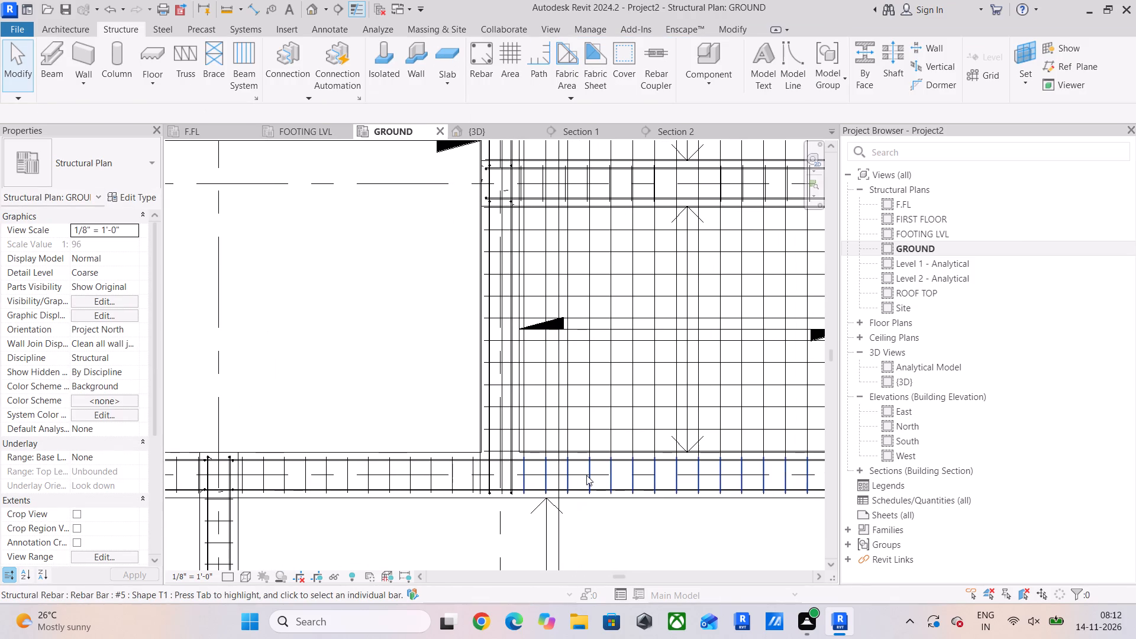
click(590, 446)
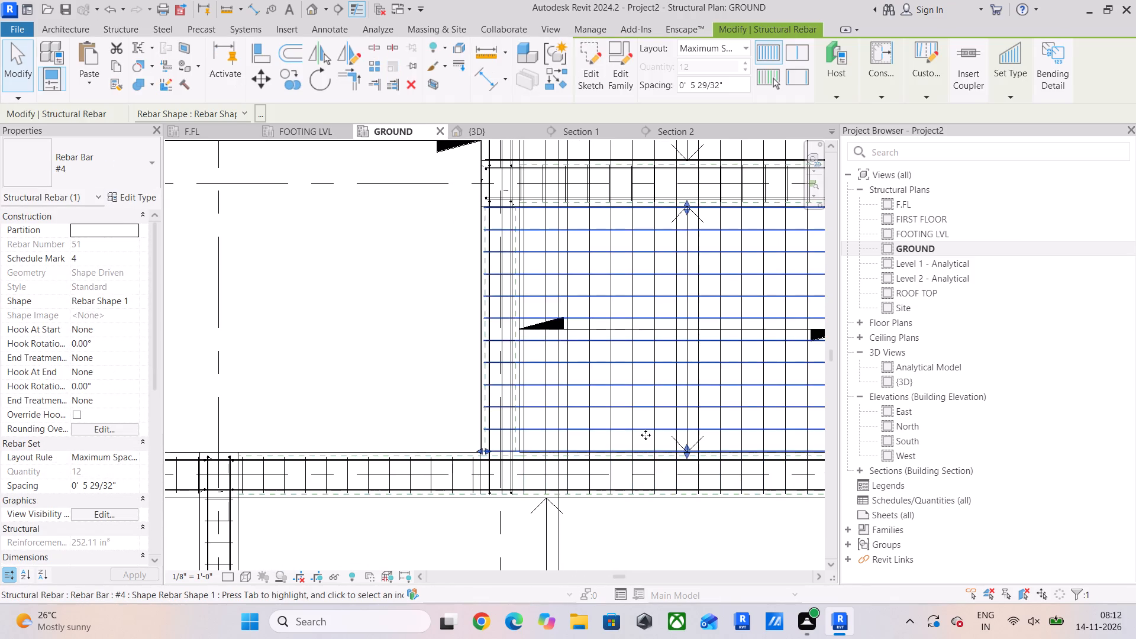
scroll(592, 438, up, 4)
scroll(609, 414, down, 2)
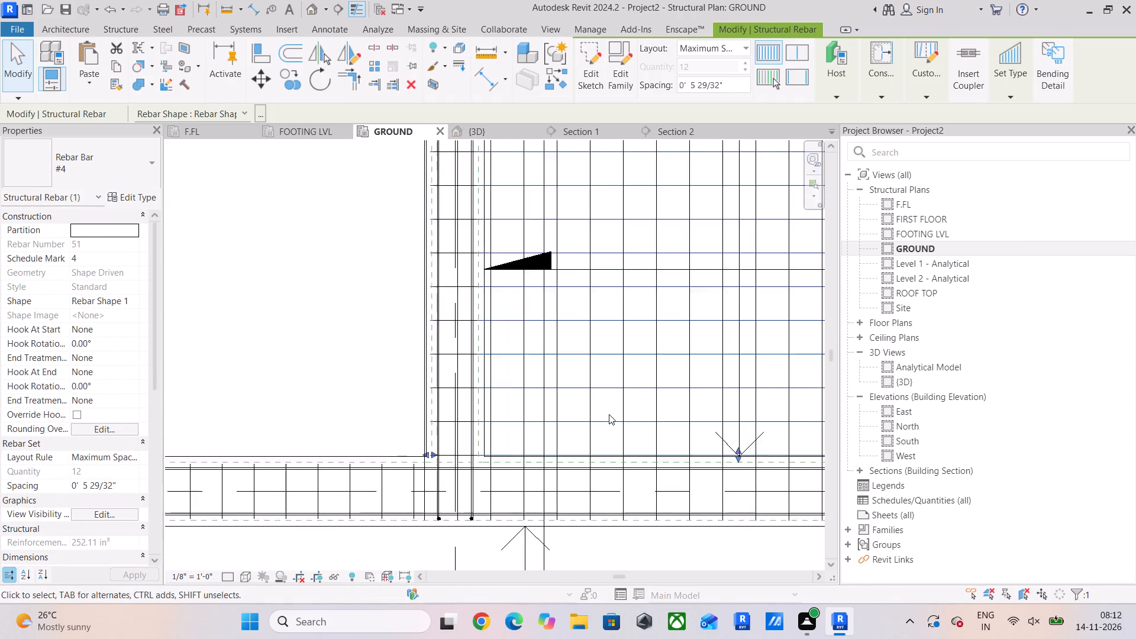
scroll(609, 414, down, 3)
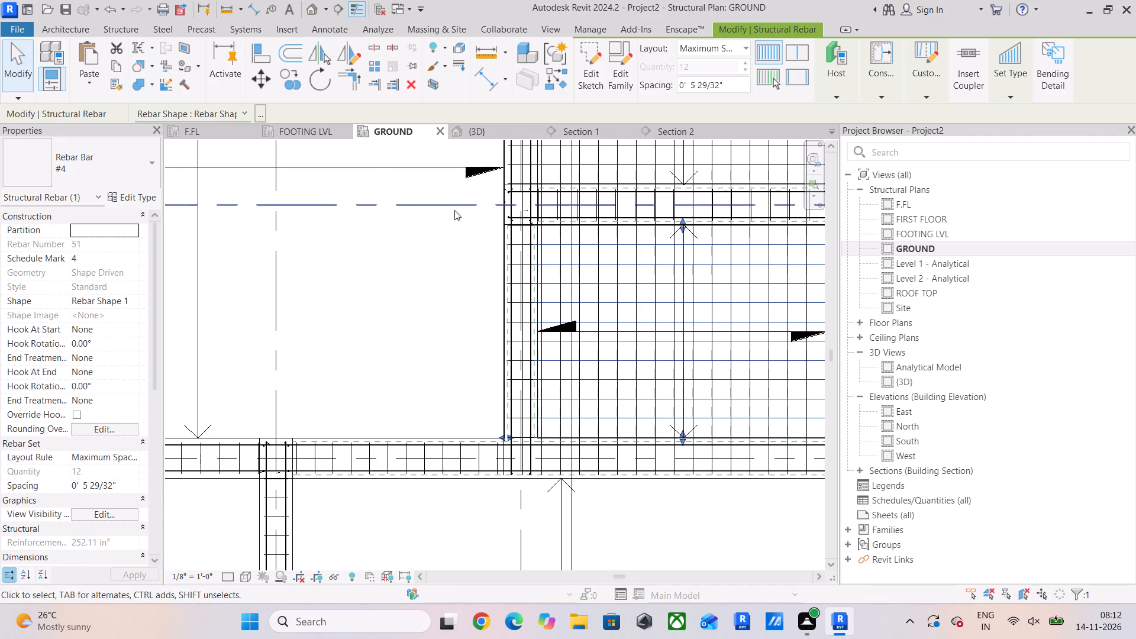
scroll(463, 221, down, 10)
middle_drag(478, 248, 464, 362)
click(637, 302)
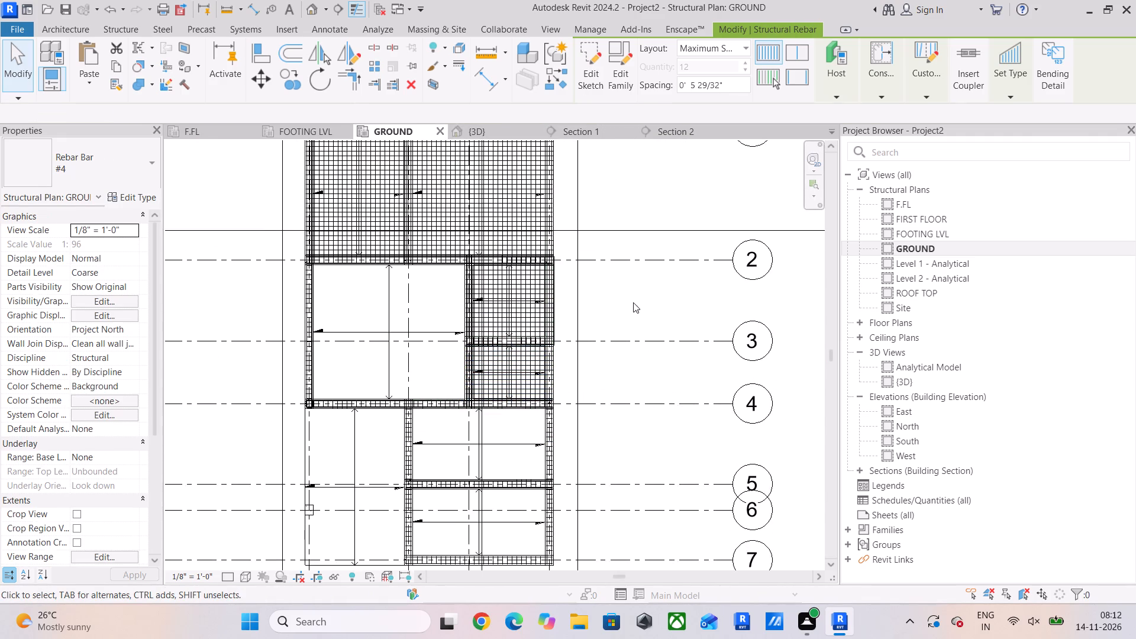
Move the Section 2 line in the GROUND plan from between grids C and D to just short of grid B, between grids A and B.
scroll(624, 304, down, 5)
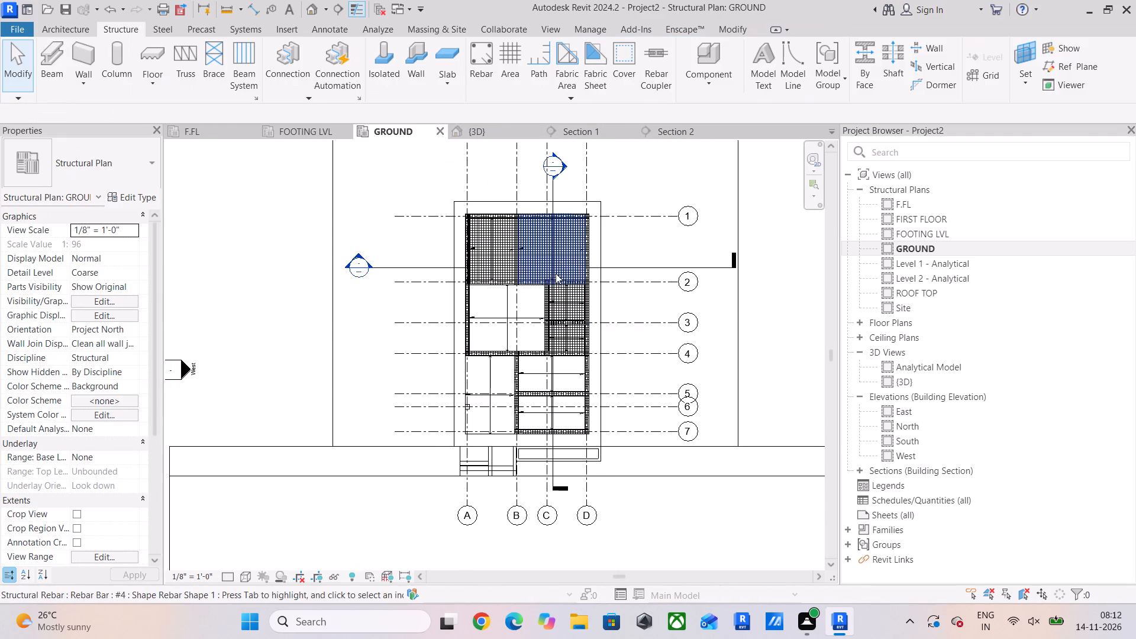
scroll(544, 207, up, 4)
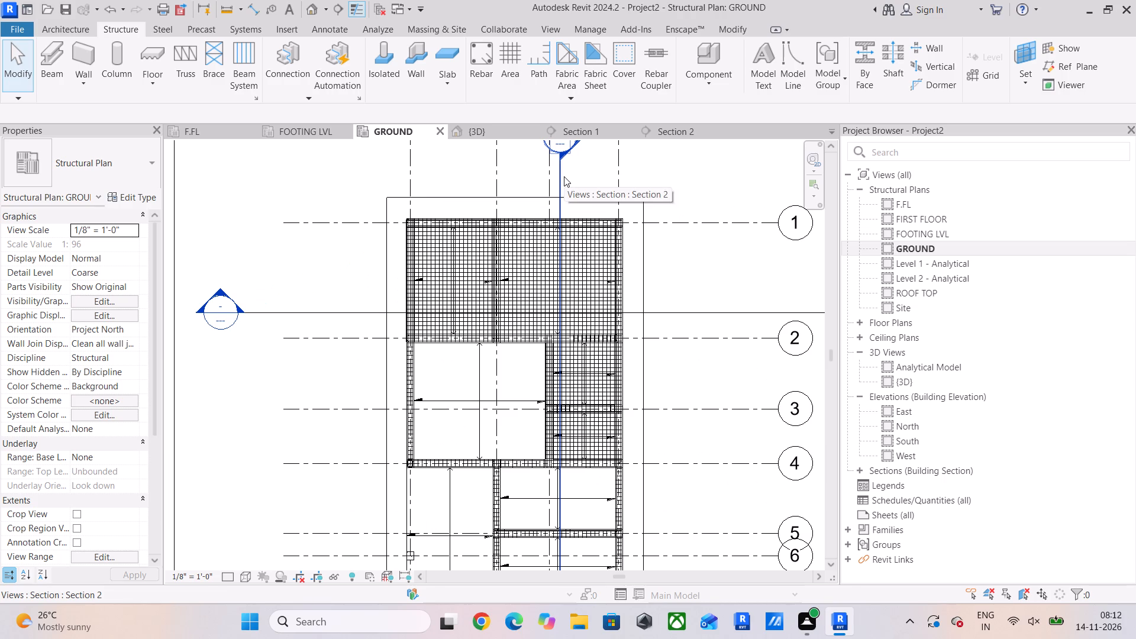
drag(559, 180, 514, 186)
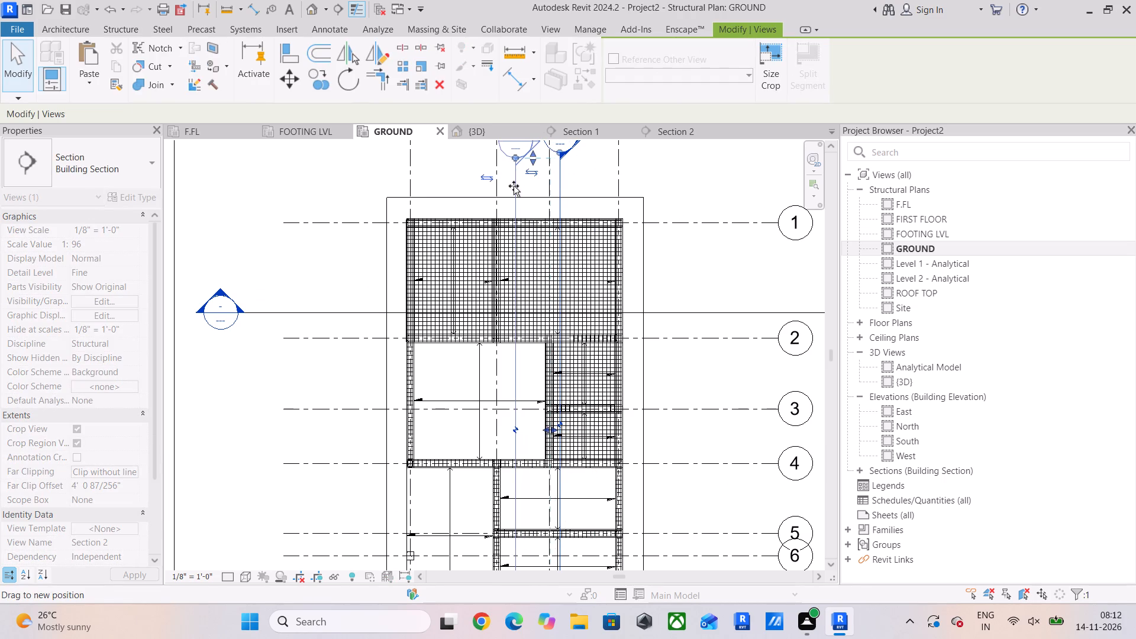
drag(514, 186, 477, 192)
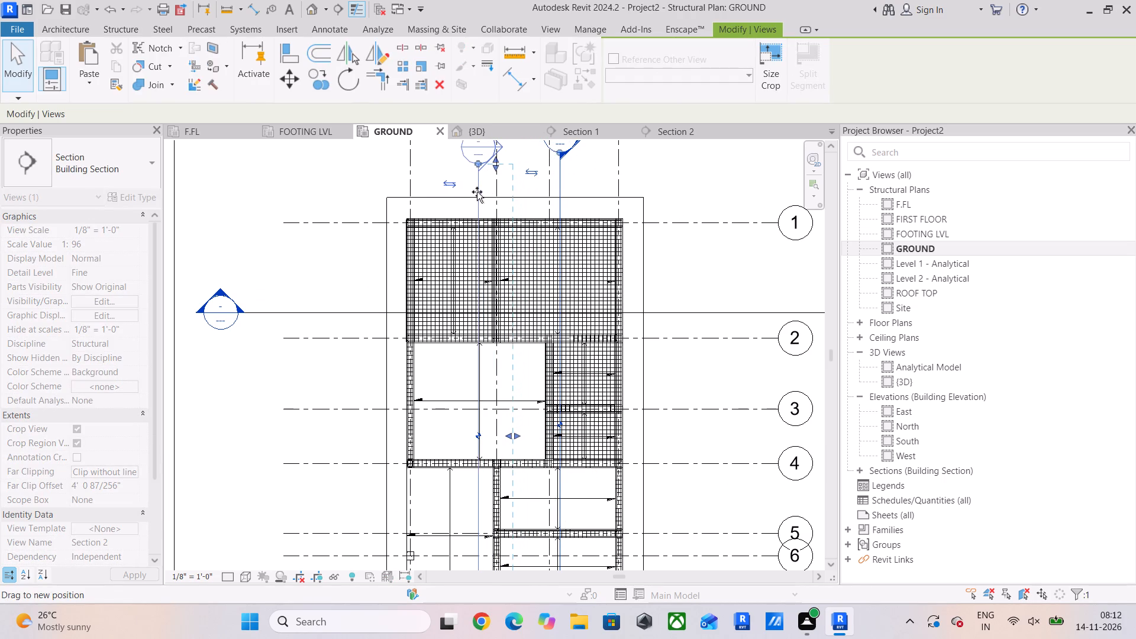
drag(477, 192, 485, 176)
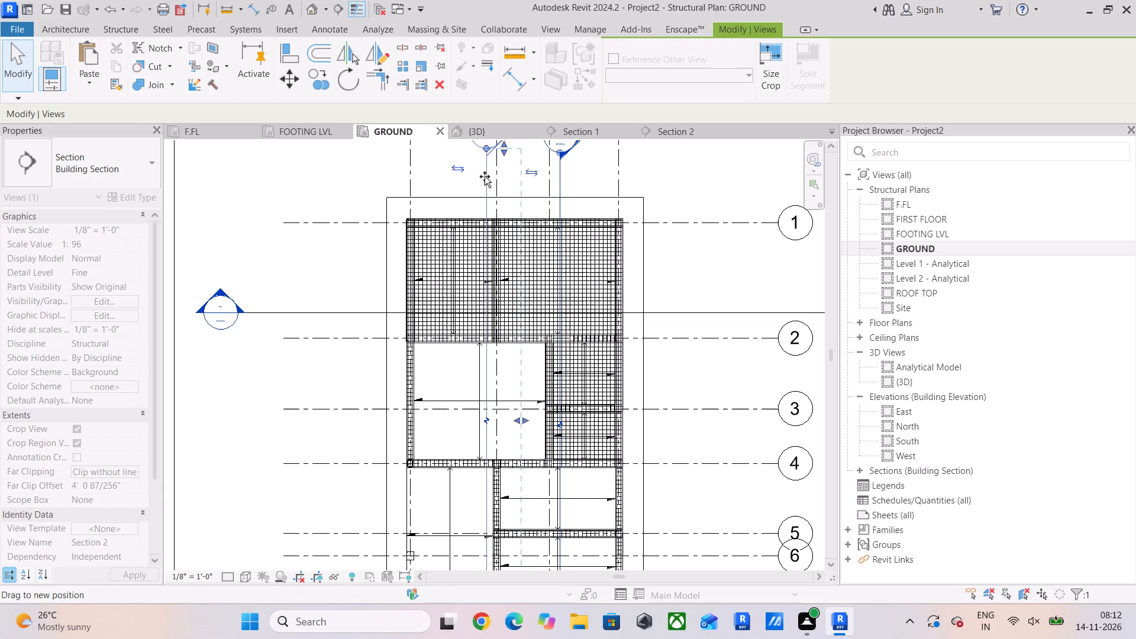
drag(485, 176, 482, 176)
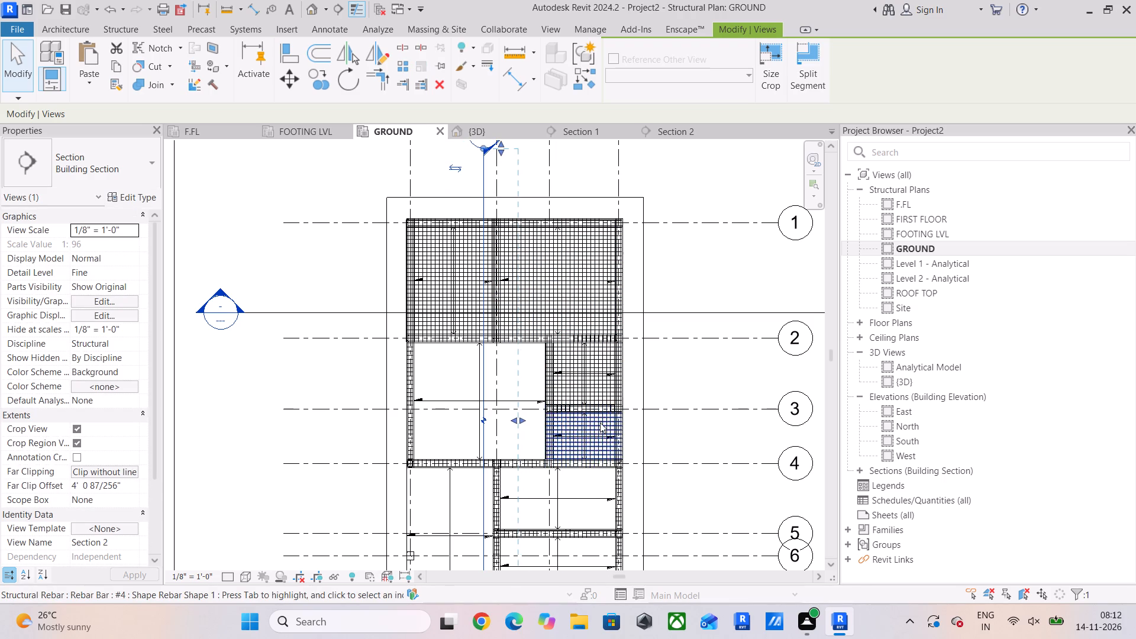
Examine the ground slab reinforcement in Section 2 and Section 1, and check the section line's position in the F.FL and FOOTING LVL plans.
middle_drag(698, 385, 698, 344)
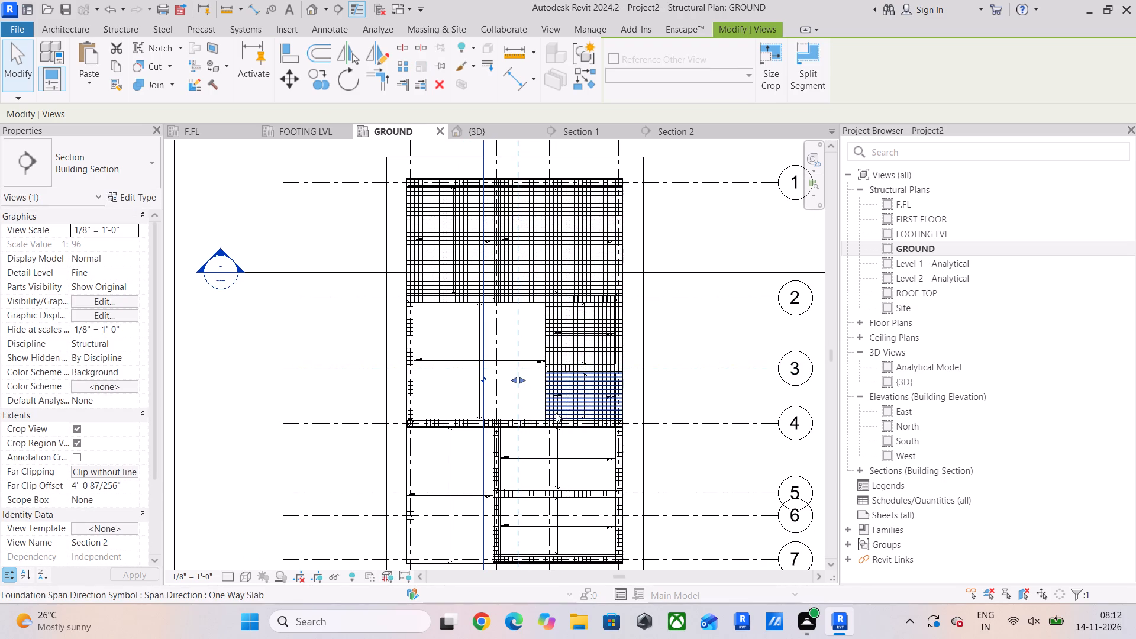
scroll(596, 431, up, 4)
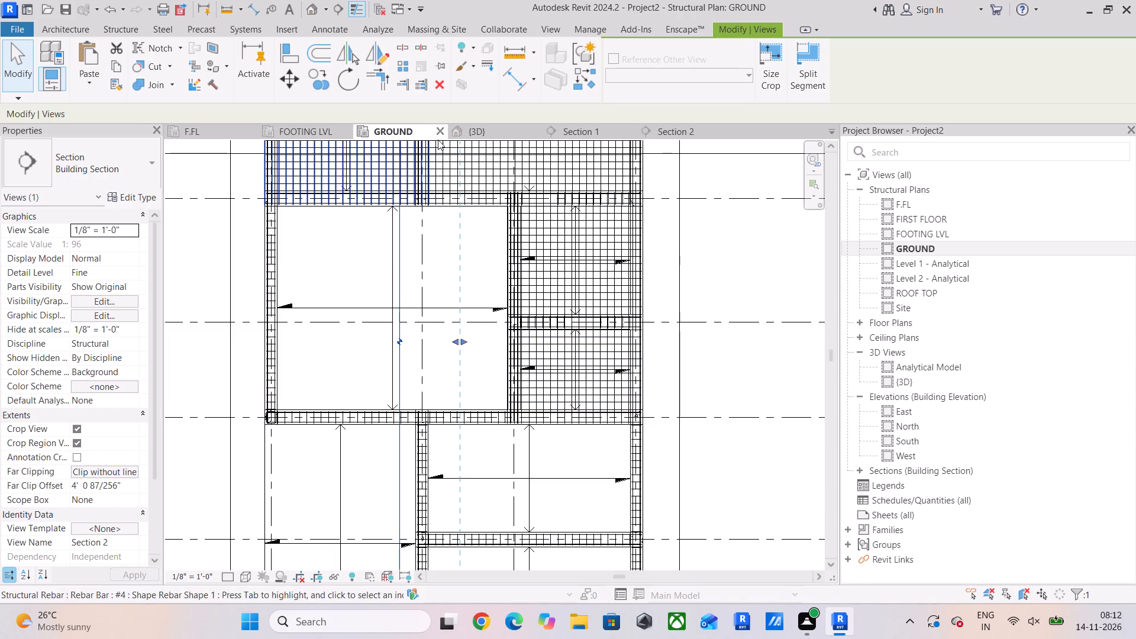
click(674, 131)
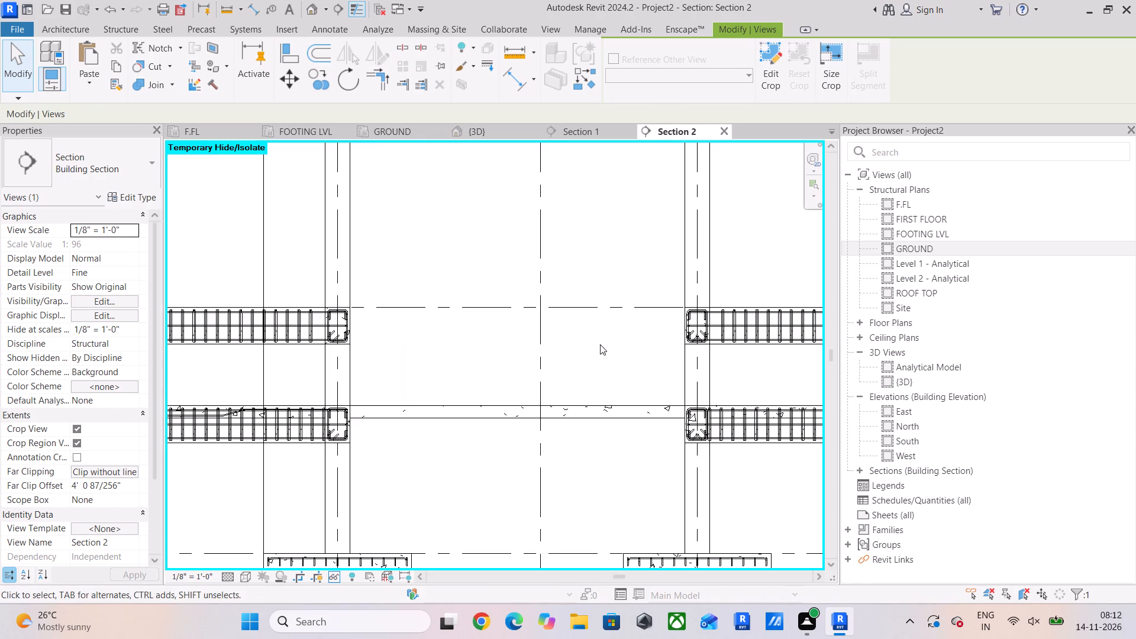
scroll(565, 362, down, 5)
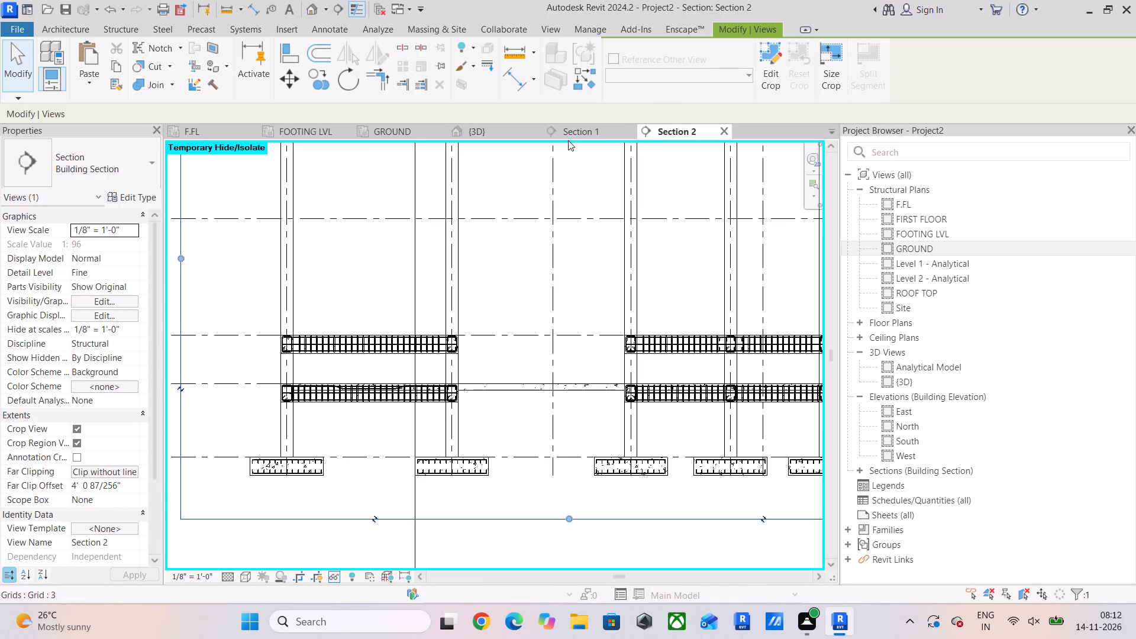
click(575, 137)
scroll(562, 364, down, 3)
middle_drag(569, 364, 394, 380)
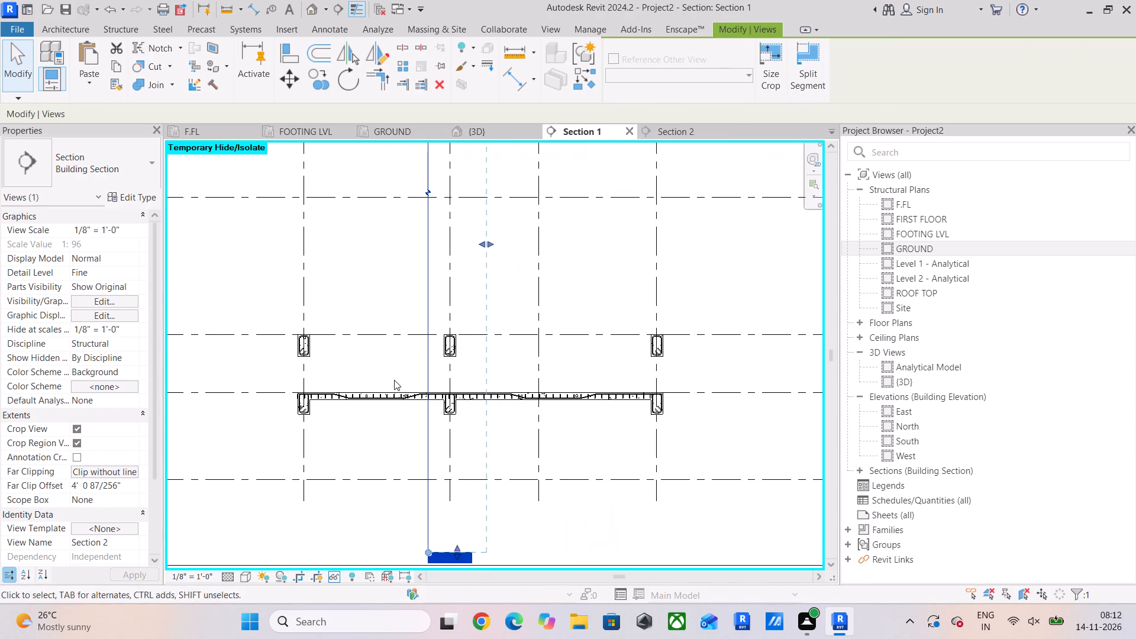
scroll(362, 389, up, 5)
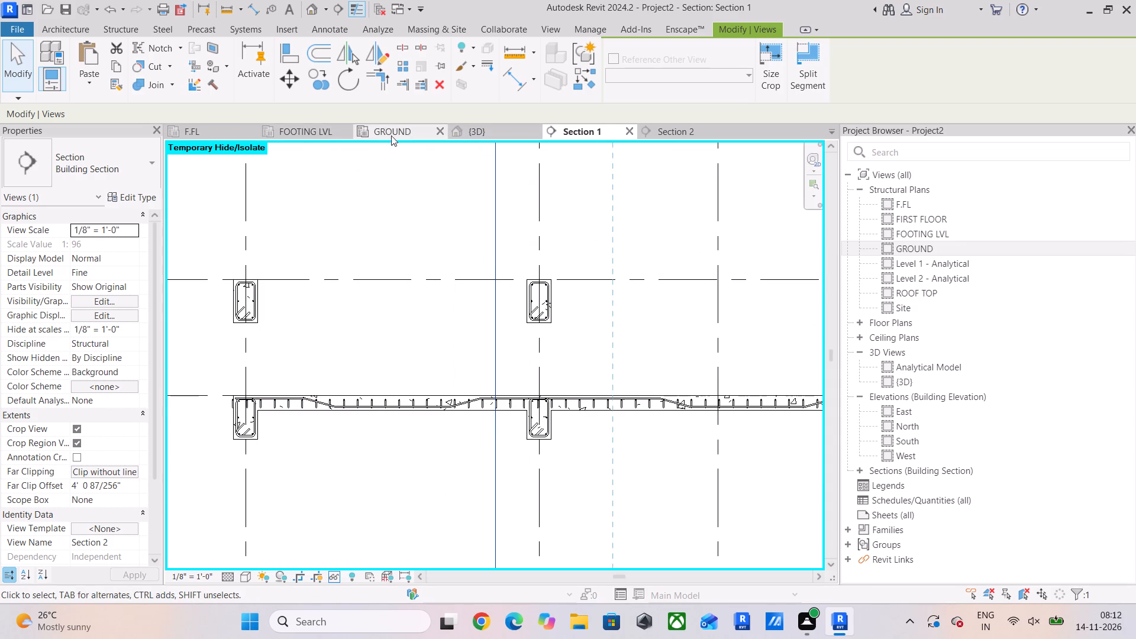
click(218, 135)
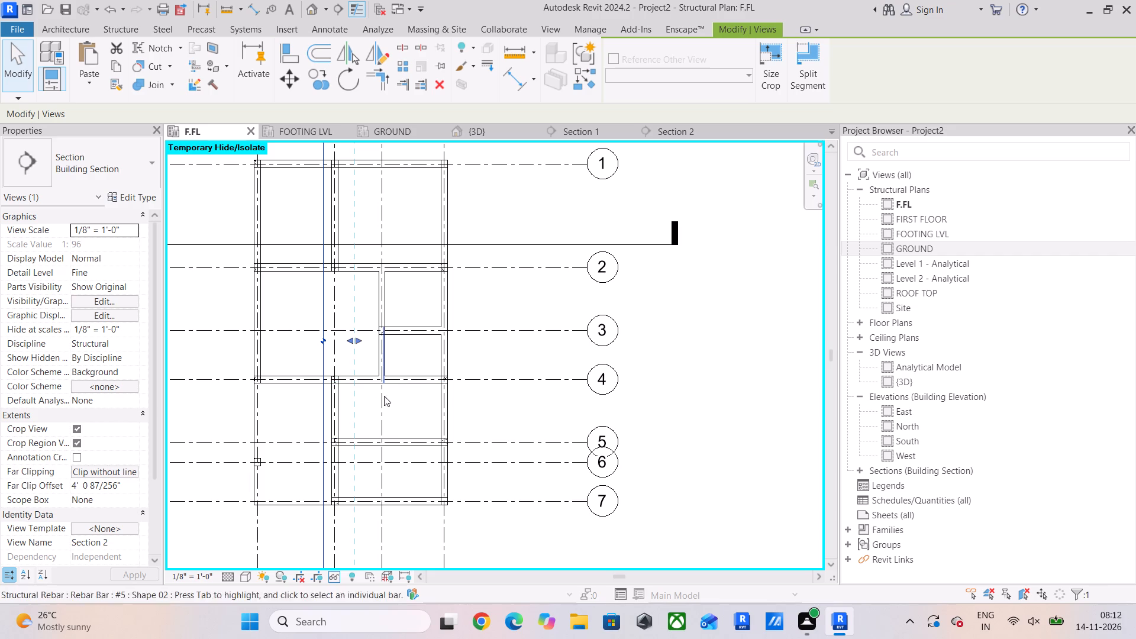
click(674, 131)
scroll(341, 388, up, 5)
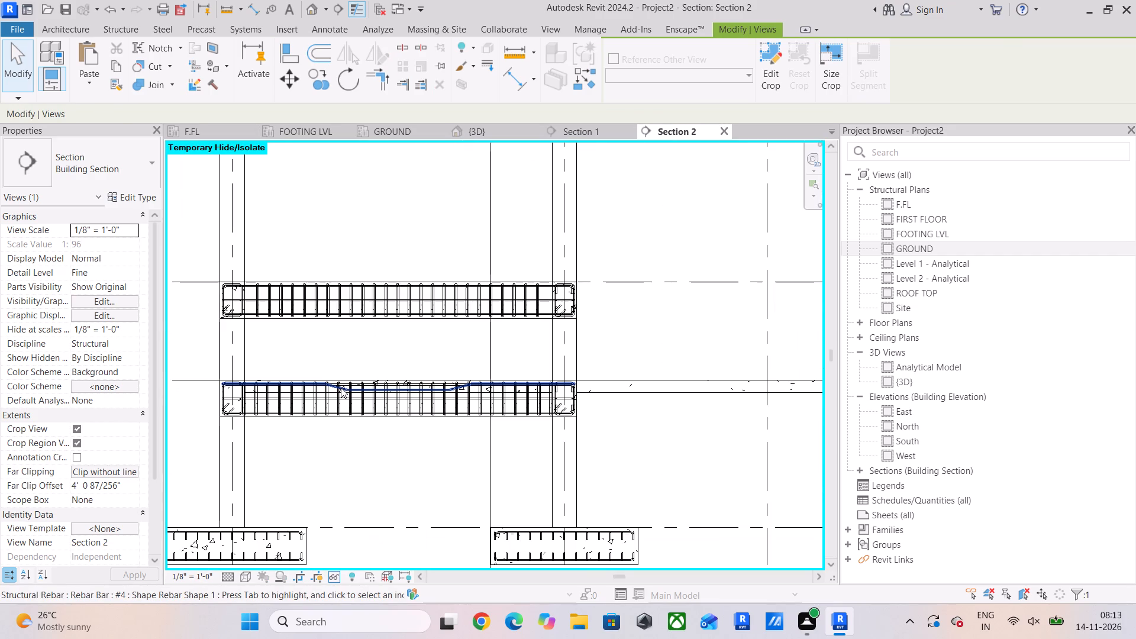
scroll(341, 388, down, 5)
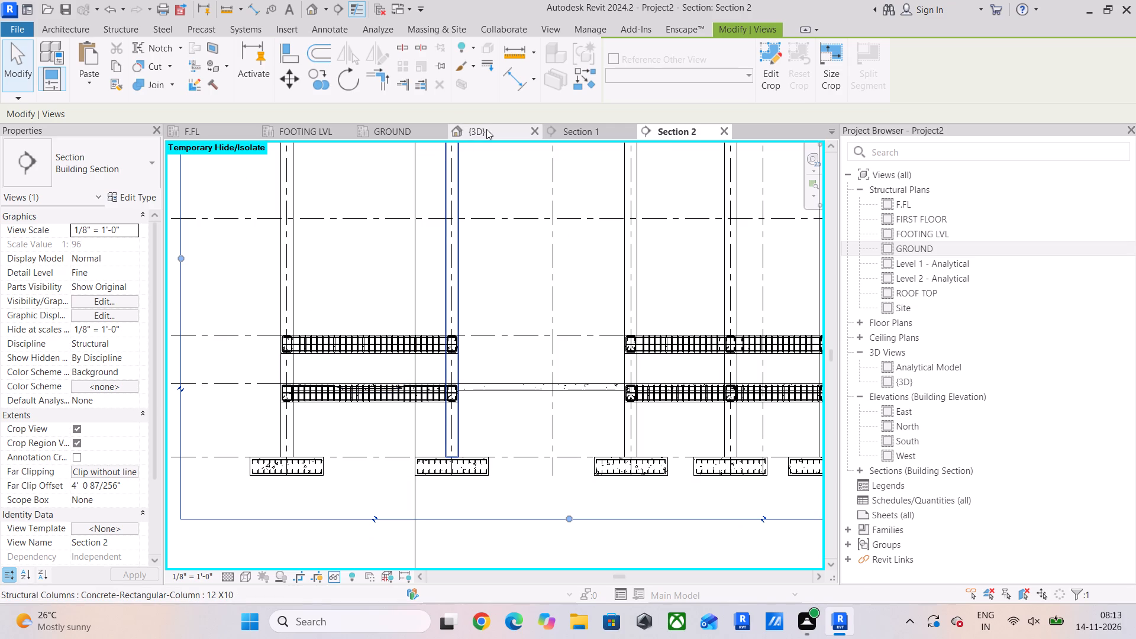
click(314, 127)
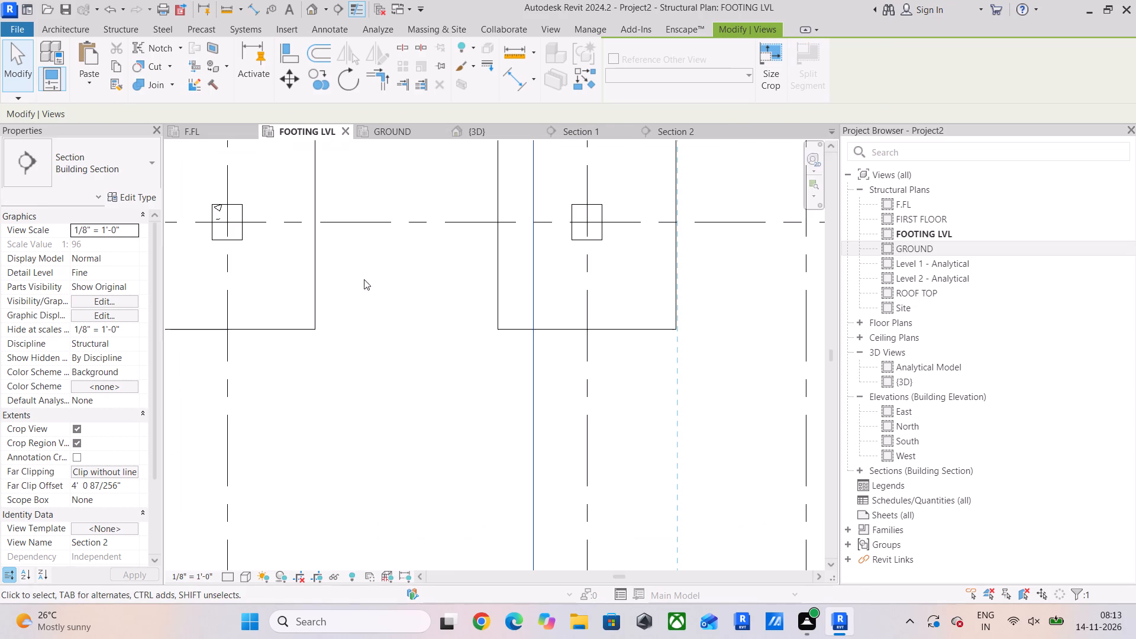
scroll(369, 301, down, 8)
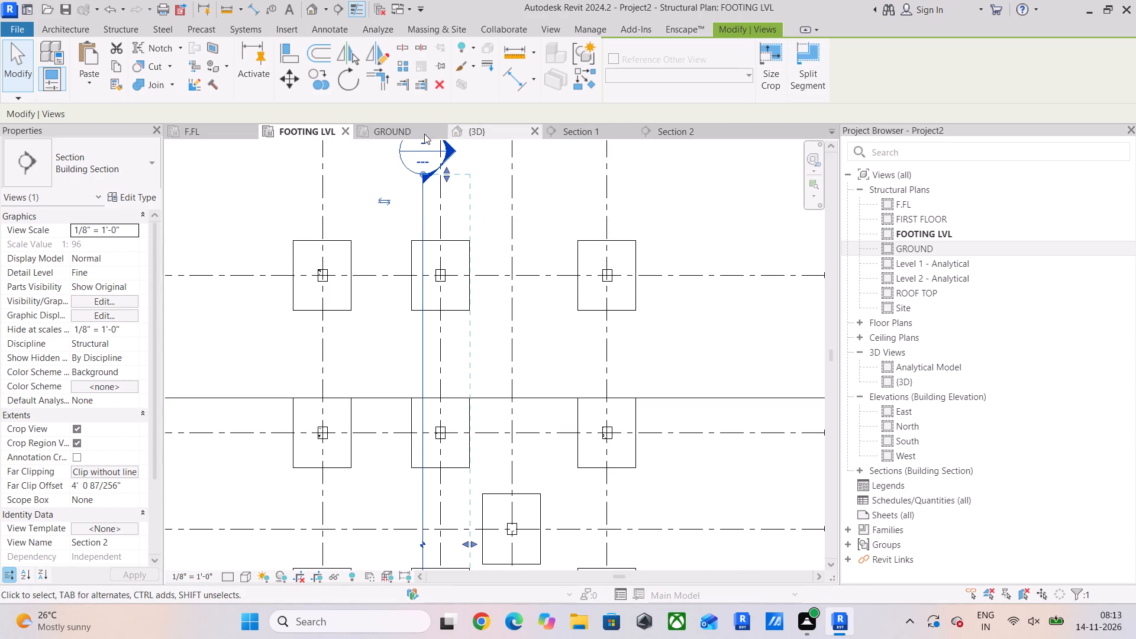
Move the Section 2 line in the F.FL plan to just past grid B, between grids B and C.
click(212, 125)
scroll(345, 314, up, 4)
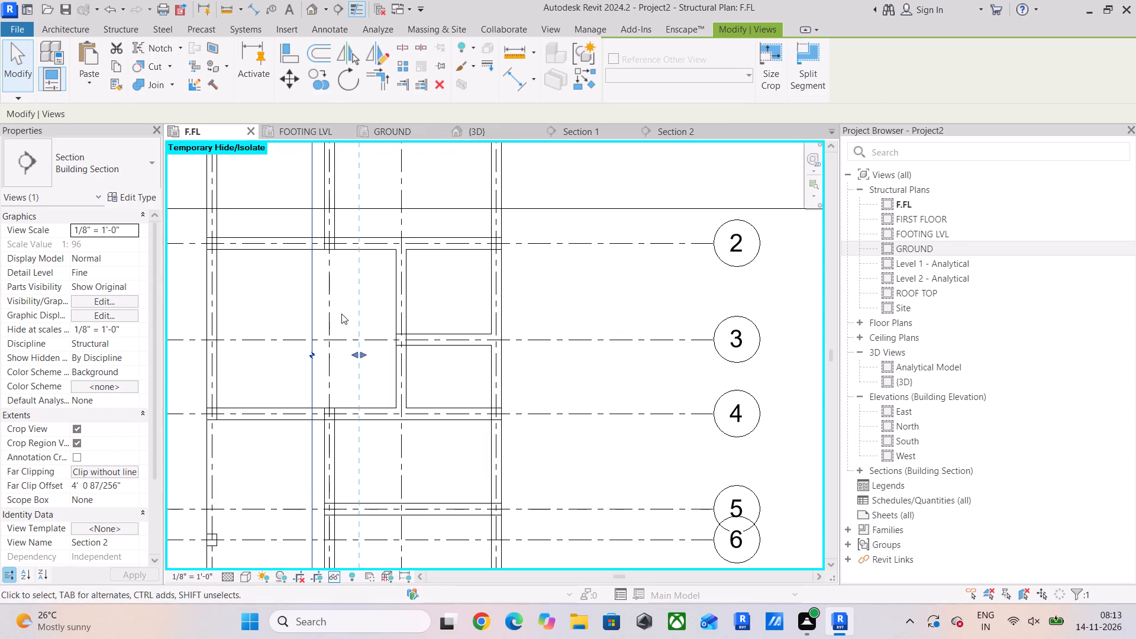
drag(305, 302, 334, 308)
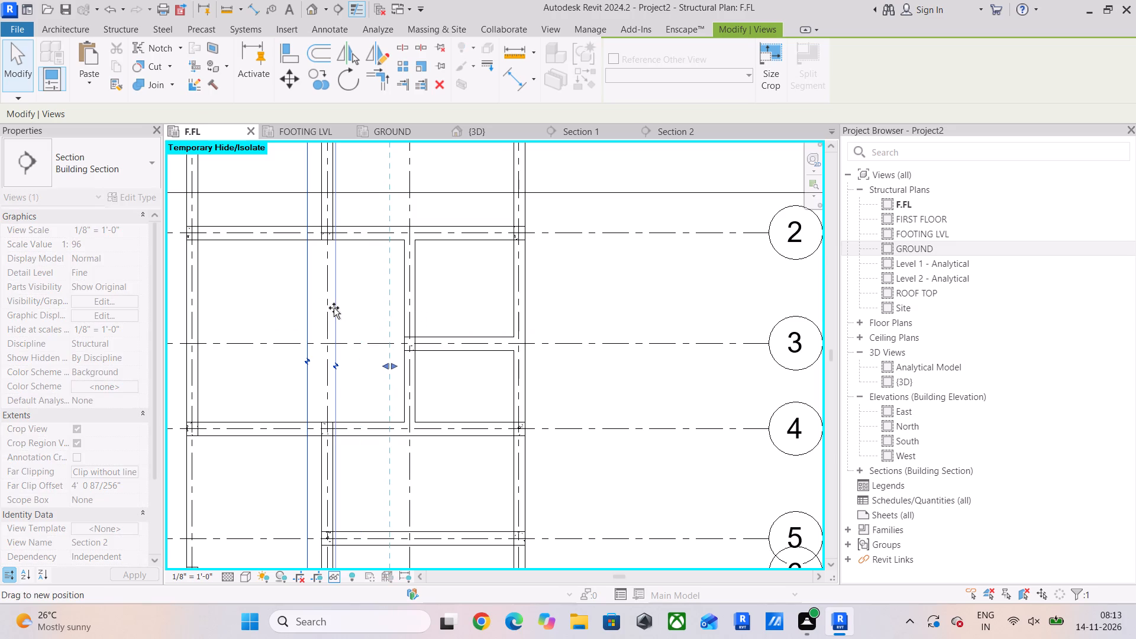
drag(334, 308, 335, 308)
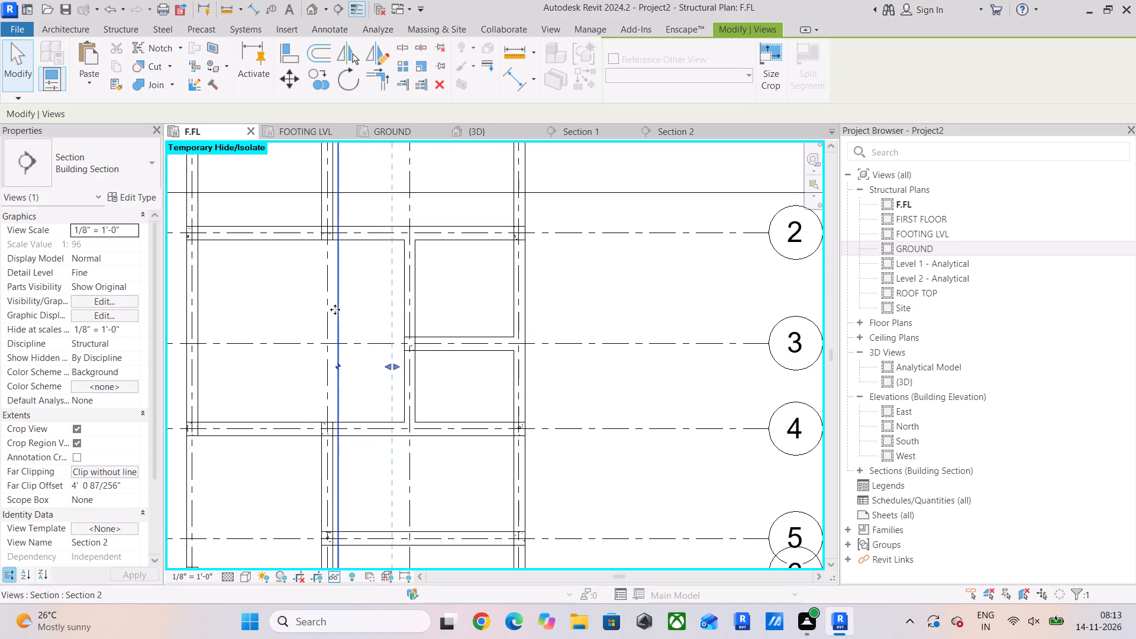
In Section 2, propagate the rebar of the foundation slab between grids 1 and 2 by host to the slab between grids 2 and 4.
click(679, 132)
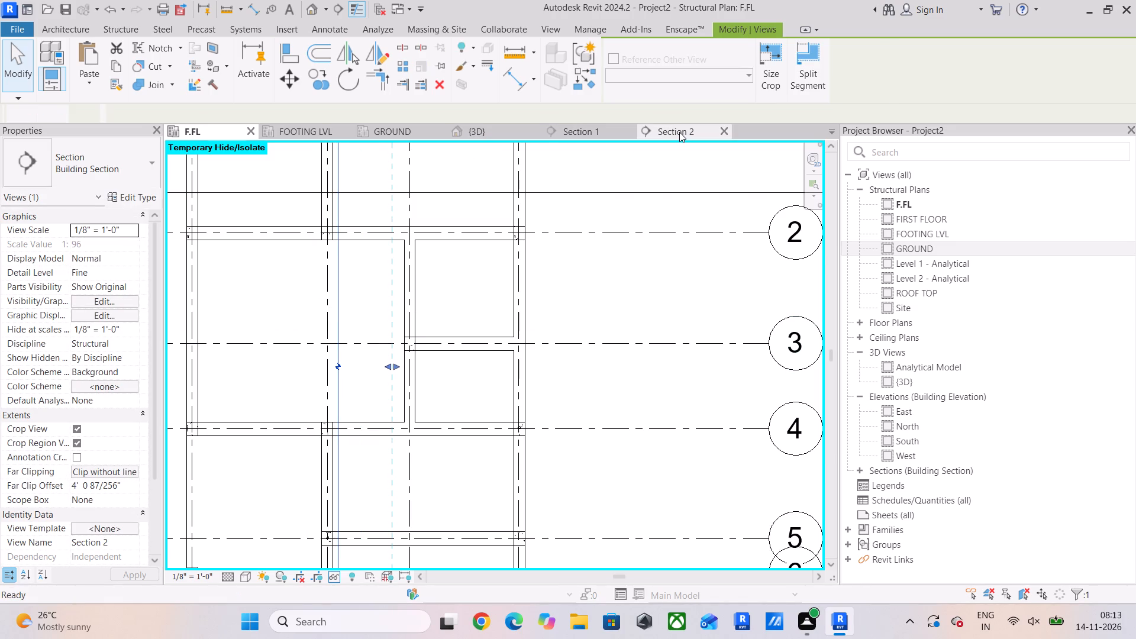
scroll(548, 376, up, 4)
middle_drag(549, 375, 376, 359)
scroll(380, 360, down, 2)
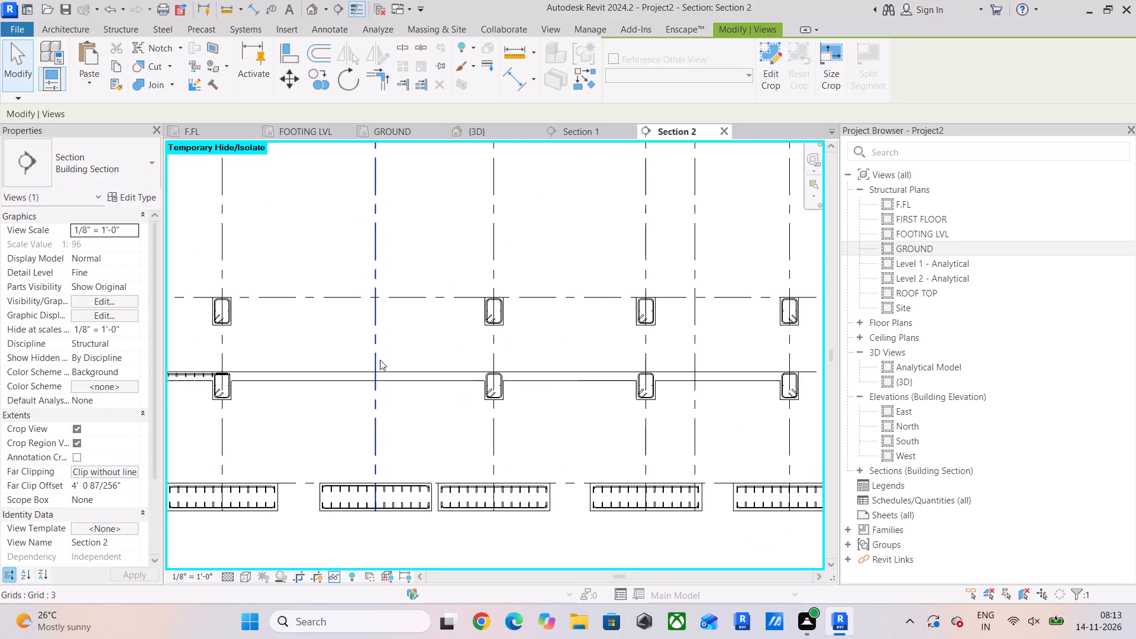
scroll(380, 360, down, 2)
middle_drag(400, 362, 501, 363)
scroll(251, 386, up, 5)
click(238, 369)
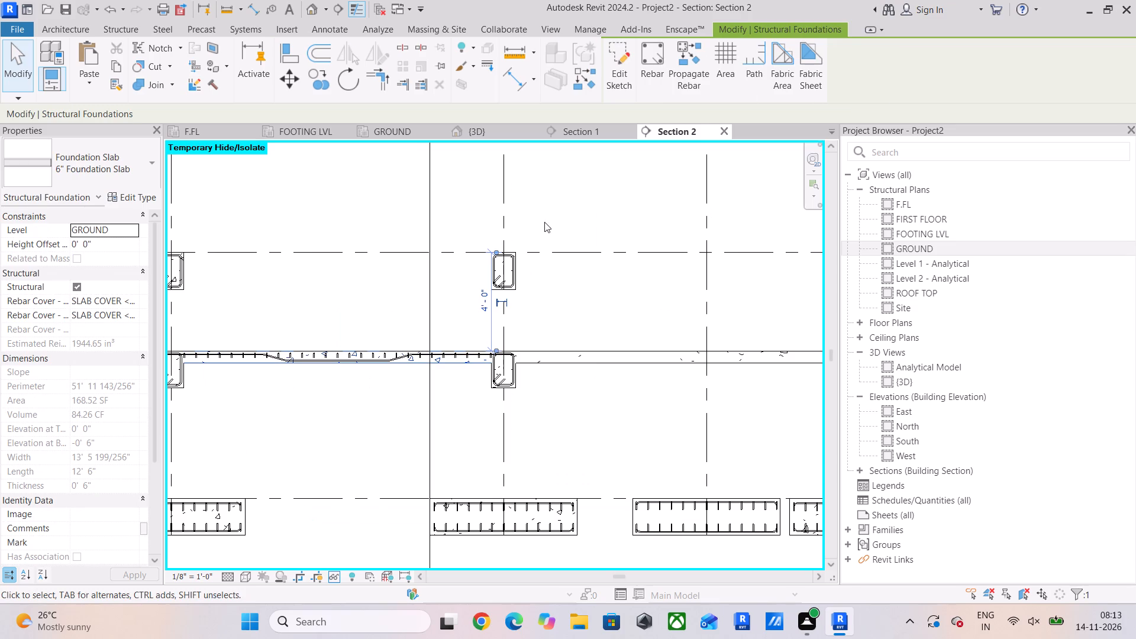
click(689, 70)
click(653, 365)
Add the foundation slabs between grids 4 and 5 and between grids 5 and 7 as propagation destinations and finish propagating the rebar.
middle_drag(686, 375, 466, 393)
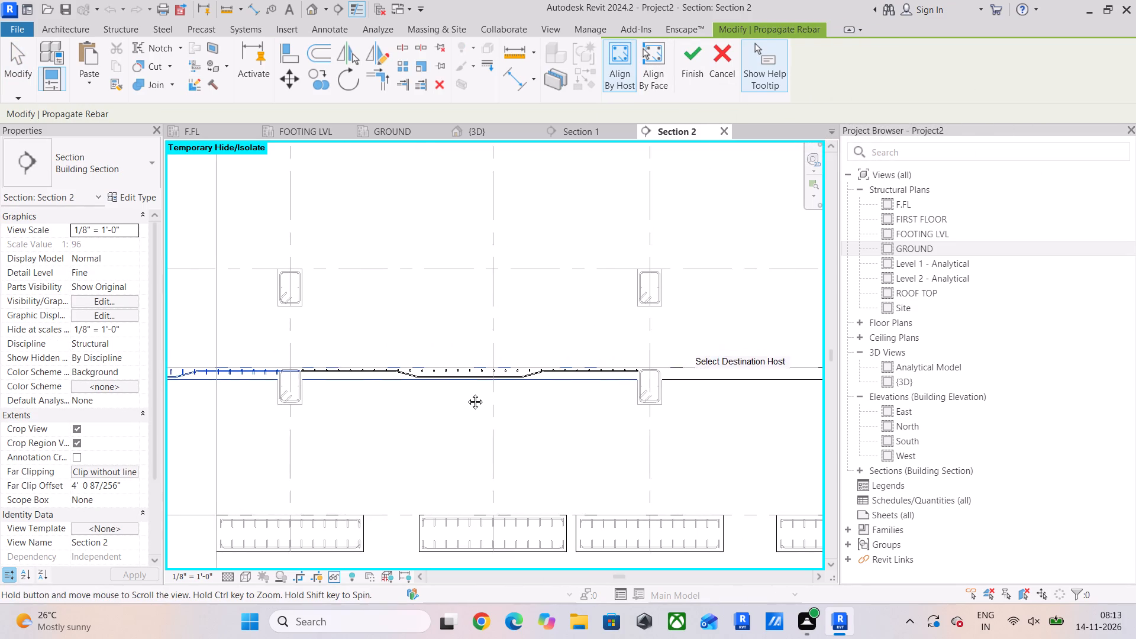
middle_drag(466, 393, 464, 393)
middle_drag(672, 398, 648, 410)
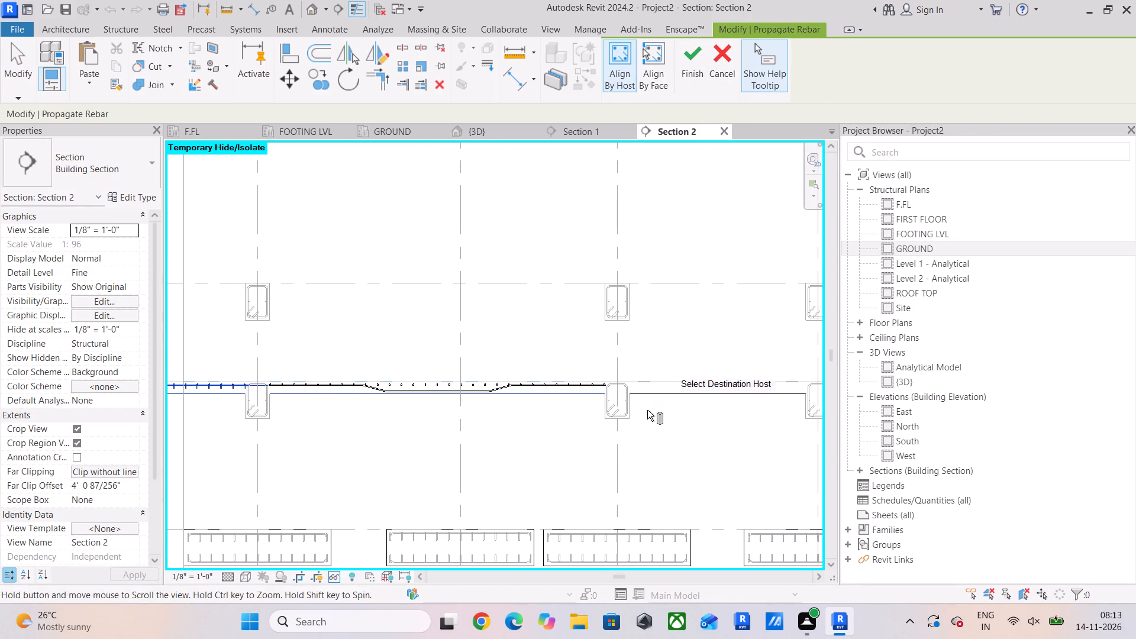
click(668, 395)
middle_drag(687, 402, 525, 439)
middle_drag(618, 439, 447, 448)
click(562, 444)
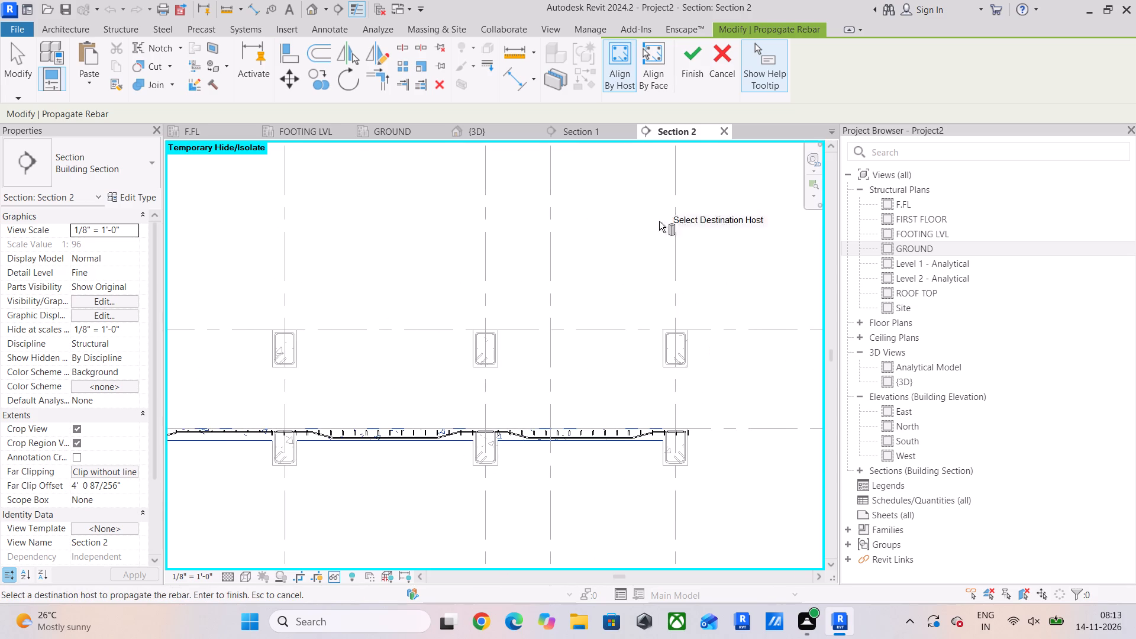
click(696, 61)
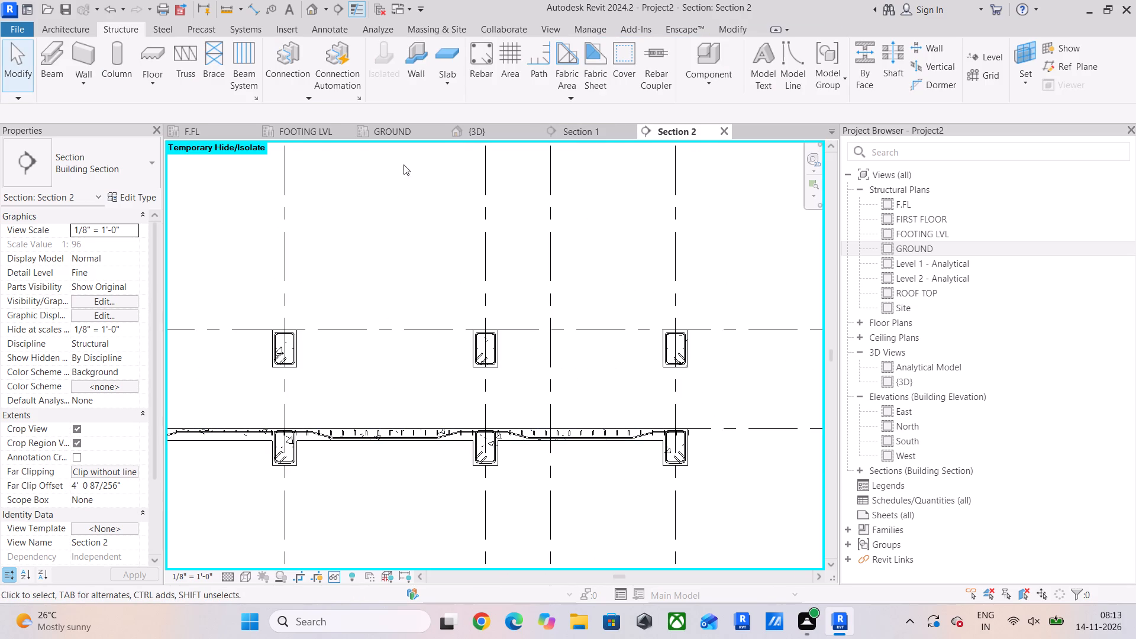
In the GROUND plan, shorten the large slab's north-south #4 bar set so its east end stops inside the beam shared with the narrower slabs.
click(484, 129)
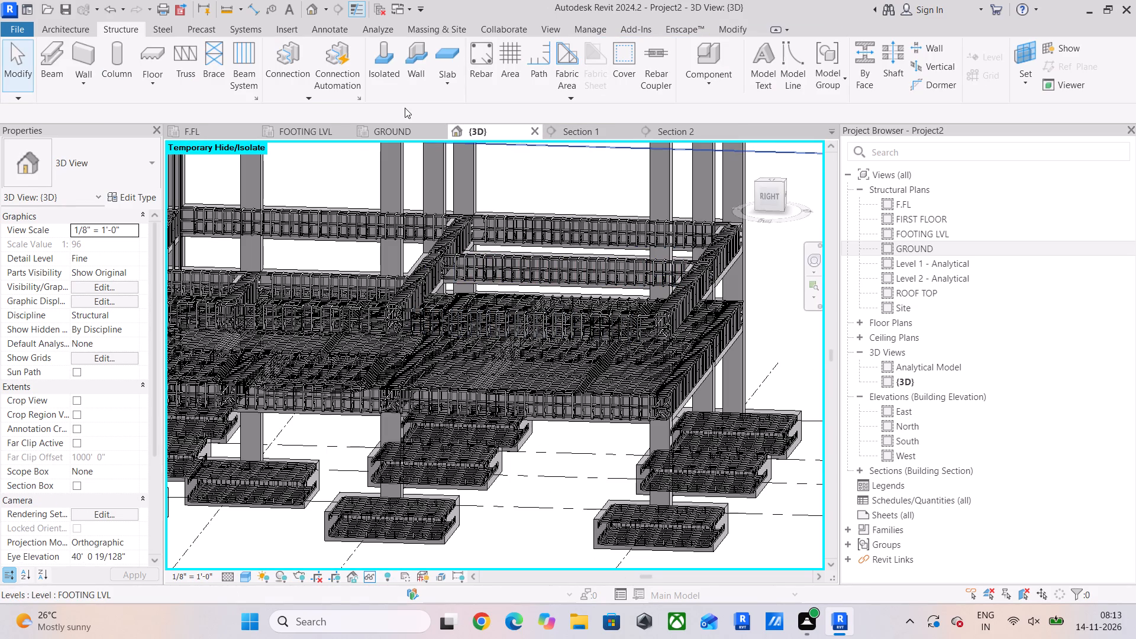
click(396, 126)
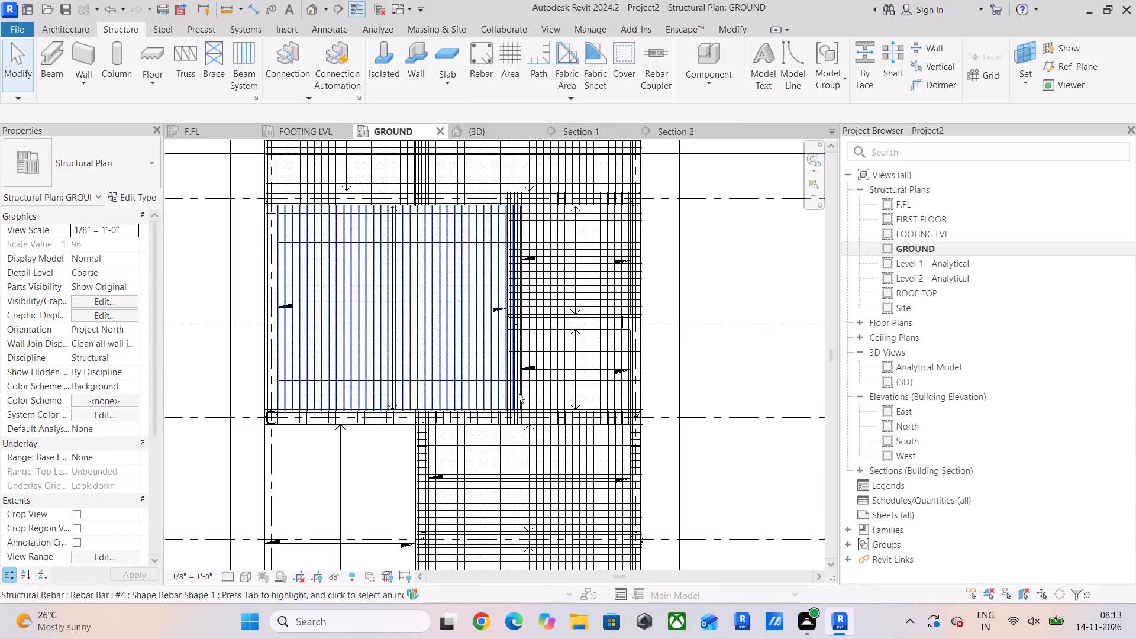
scroll(402, 220, up, 5)
middle_drag(406, 246, 434, 385)
scroll(630, 353, up, 3)
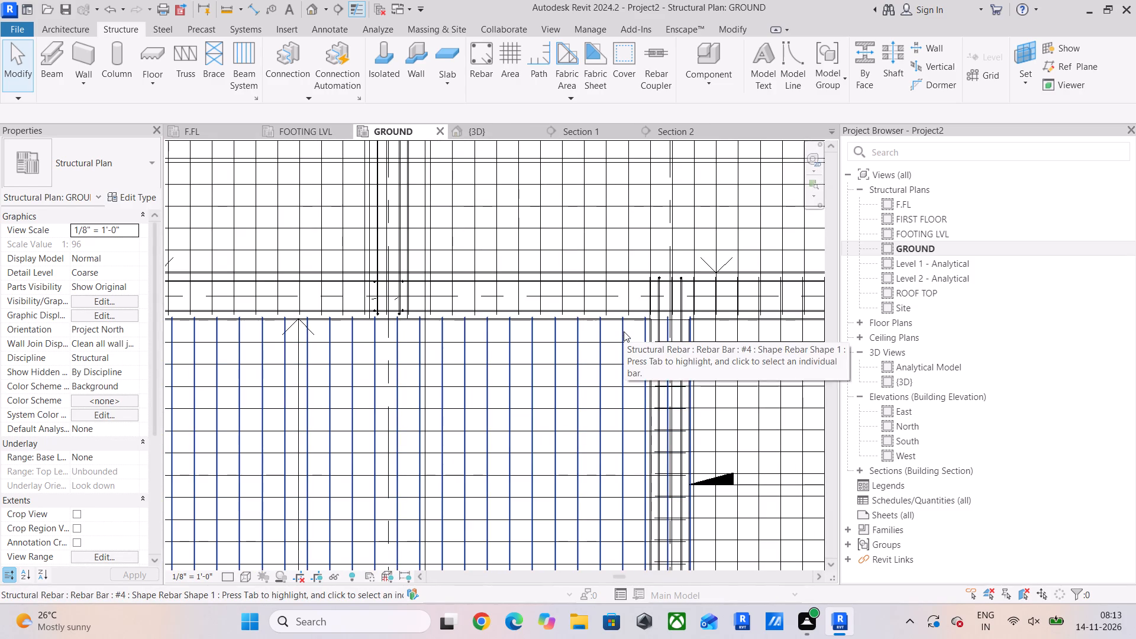
click(624, 331)
scroll(625, 332, up, 1)
middle_drag(624, 335, 473, 273)
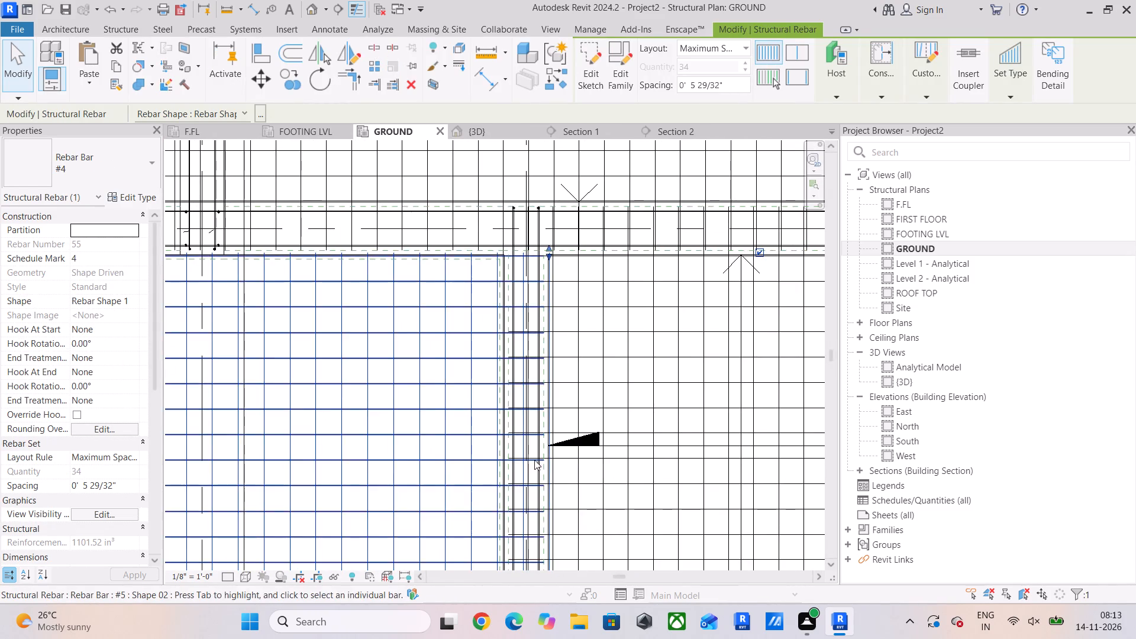
scroll(534, 460, down, 4)
middle_drag(534, 460, 530, 352)
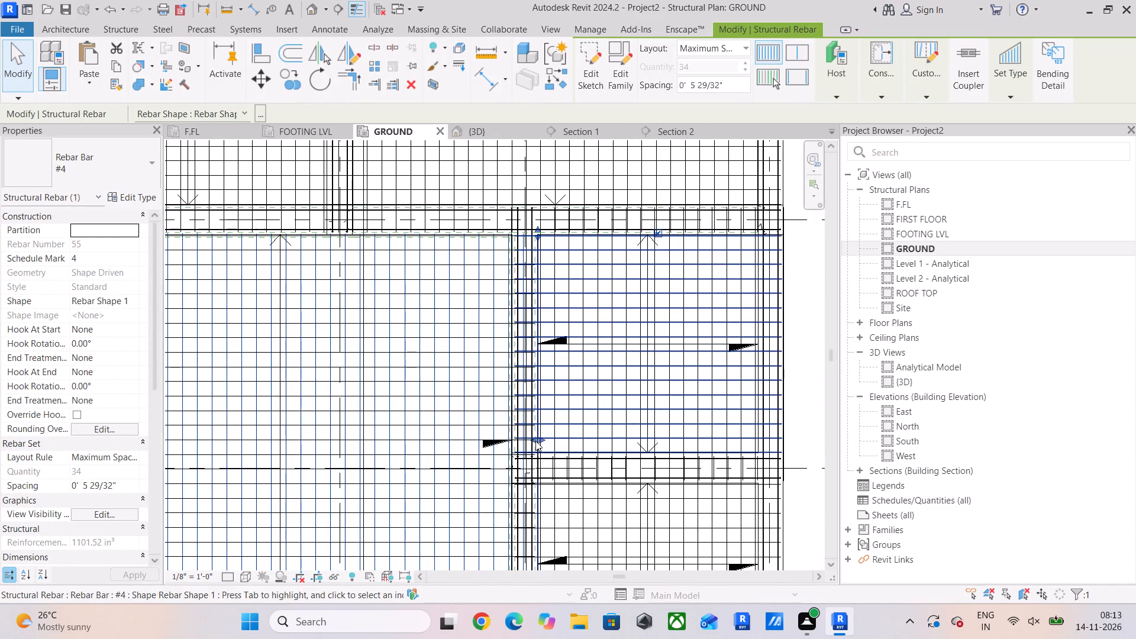
drag(535, 441, 501, 441)
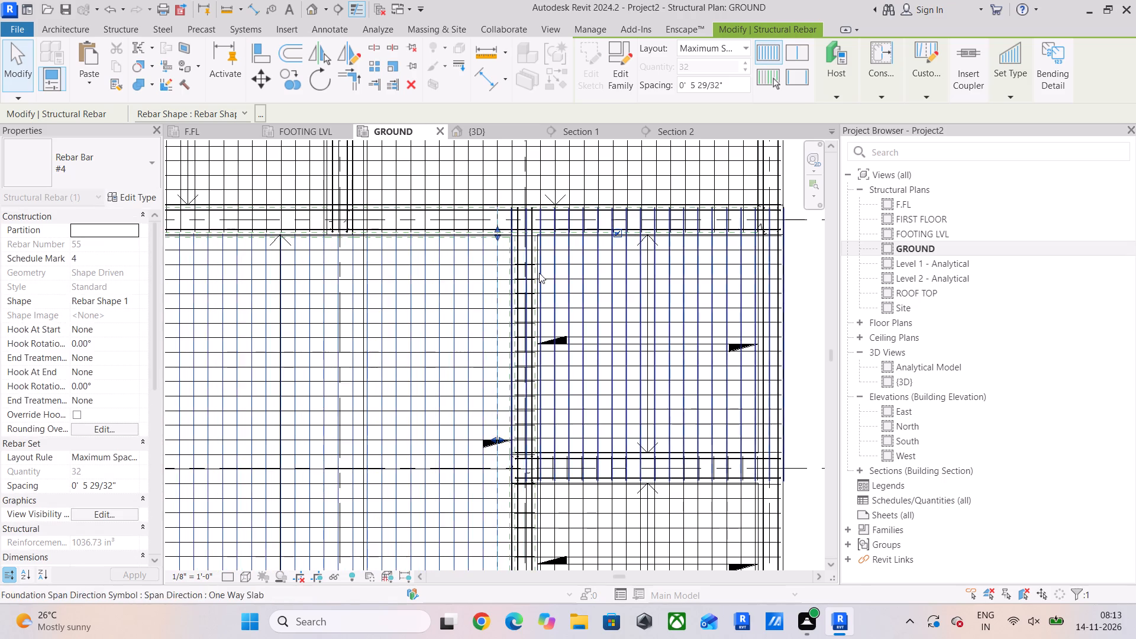
Extend the north ends of the large slab's north-south #4 bars to the cover line of the beam above.
scroll(531, 238, up, 4)
scroll(464, 228, up, 4)
scroll(412, 200, up, 5)
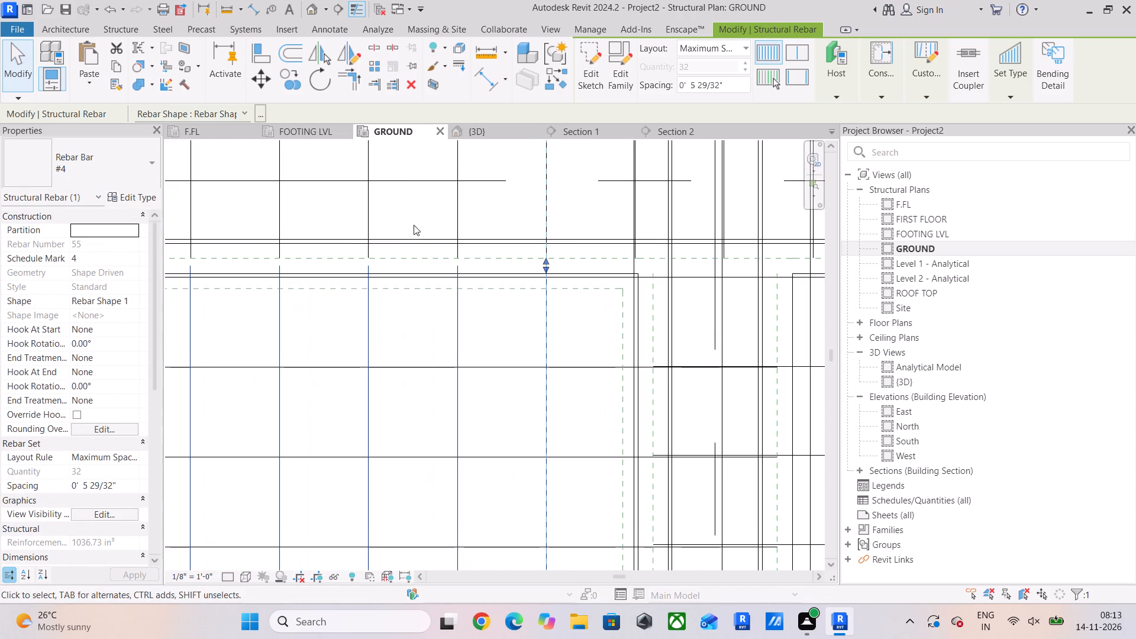
click(490, 313)
scroll(491, 315, down, 1)
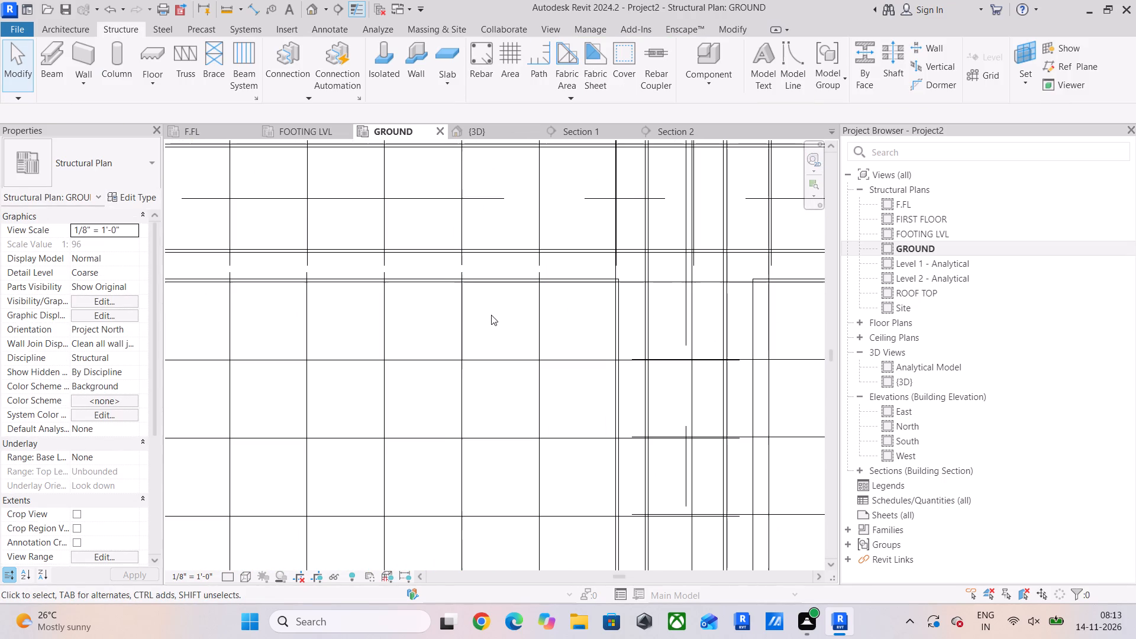
click(546, 307)
scroll(544, 276, up, 7)
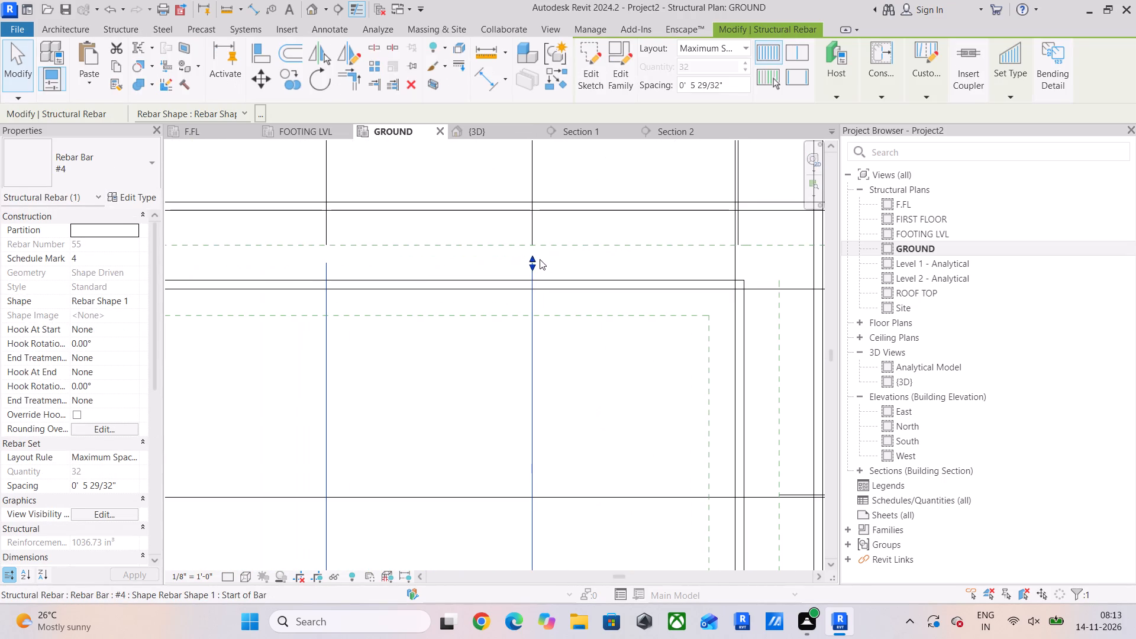
drag(533, 259, 534, 247)
click(439, 362)
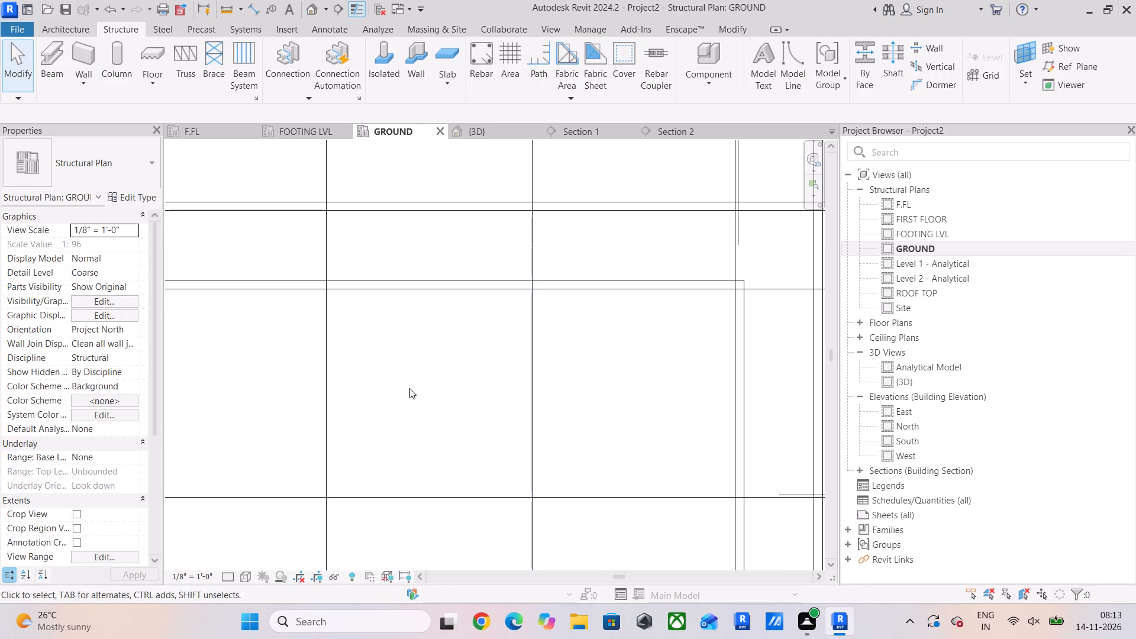
Pull the east end of the north-south #4 bar set in the adjoining slab to the north back to just short of its beam.
scroll(408, 389, down, 12)
middle_drag(385, 390, 756, 369)
scroll(580, 369, down, 3)
scroll(408, 339, up, 2)
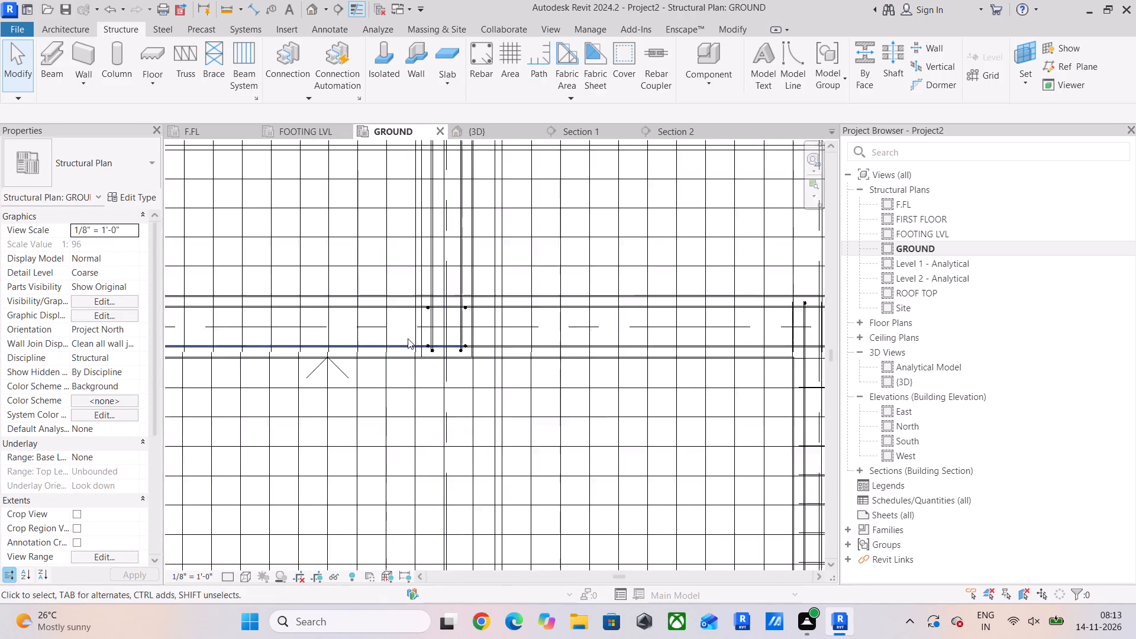
scroll(408, 338, up, 8)
click(428, 328)
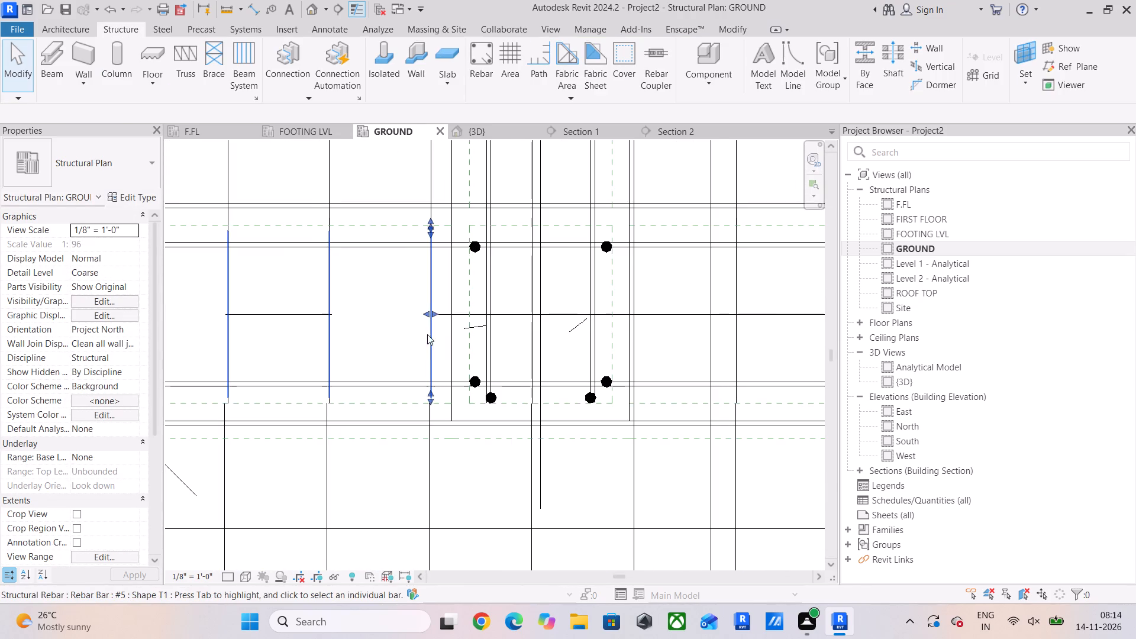
click(428, 313)
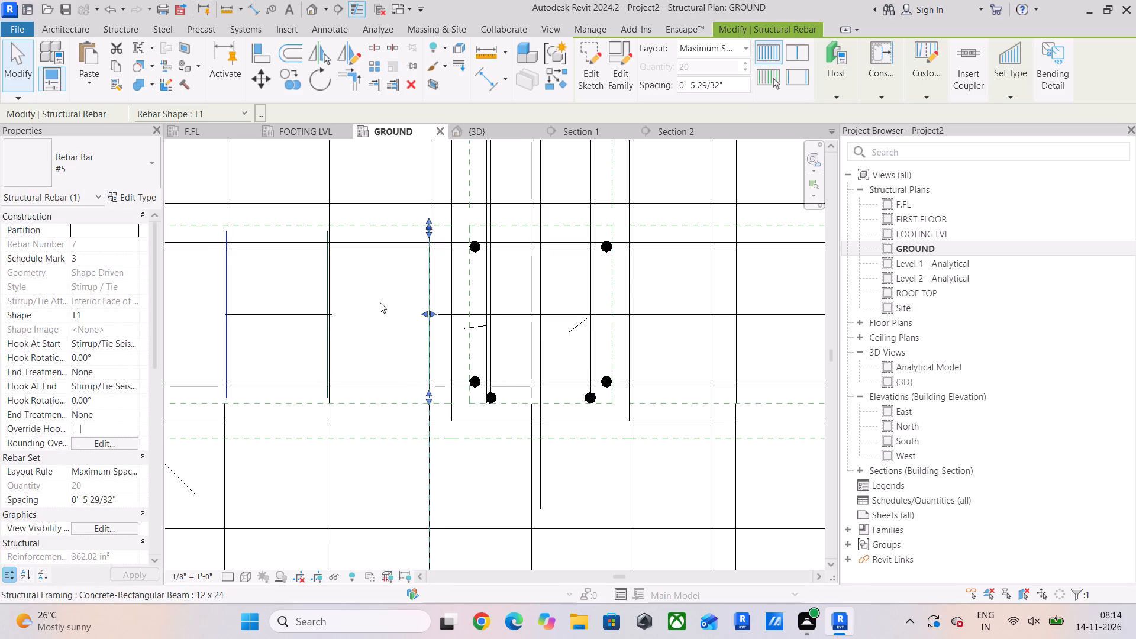
middle_drag(385, 295, 385, 386)
click(433, 247)
scroll(433, 247, down, 3)
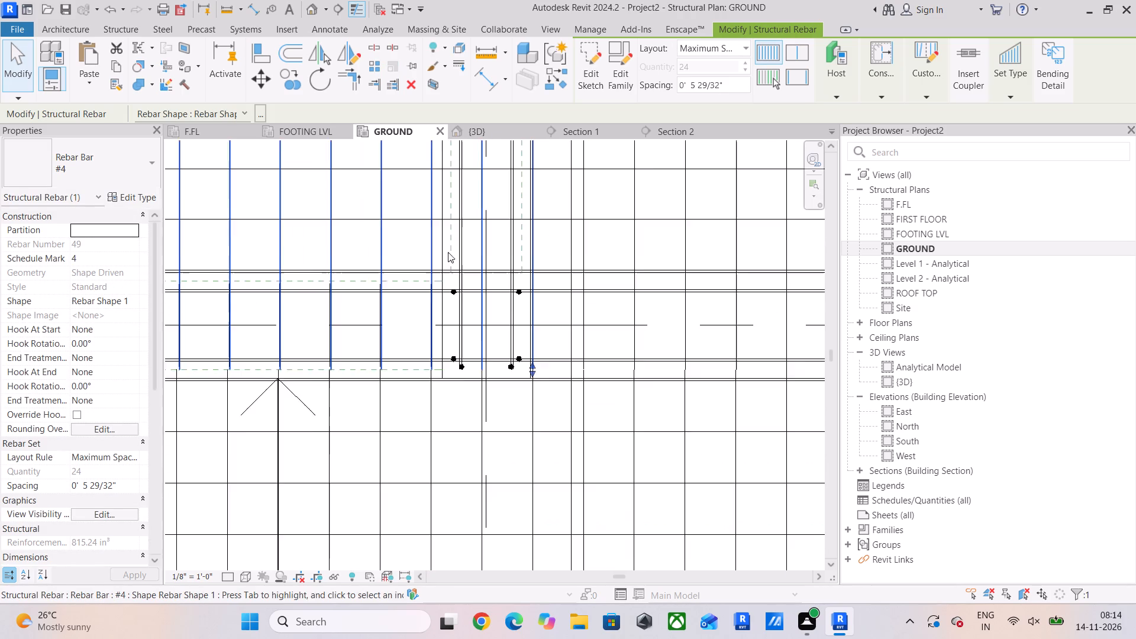
scroll(448, 252, down, 6)
middle_drag(530, 279, 552, 422)
scroll(559, 391, down, 5)
middle_drag(567, 366, 563, 424)
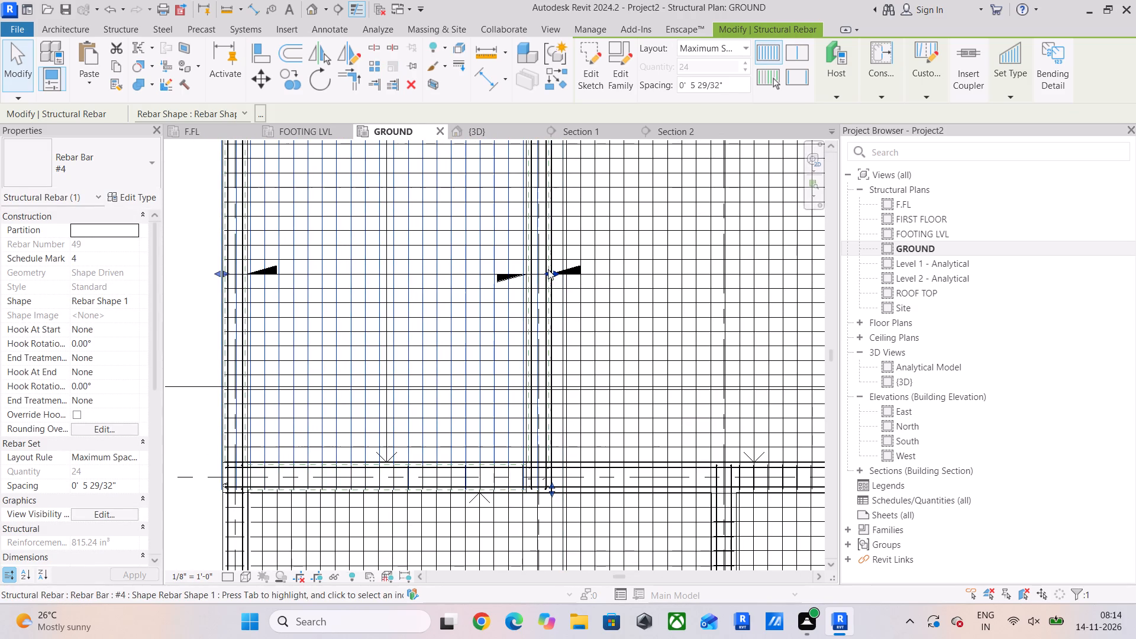
drag(547, 271, 512, 278)
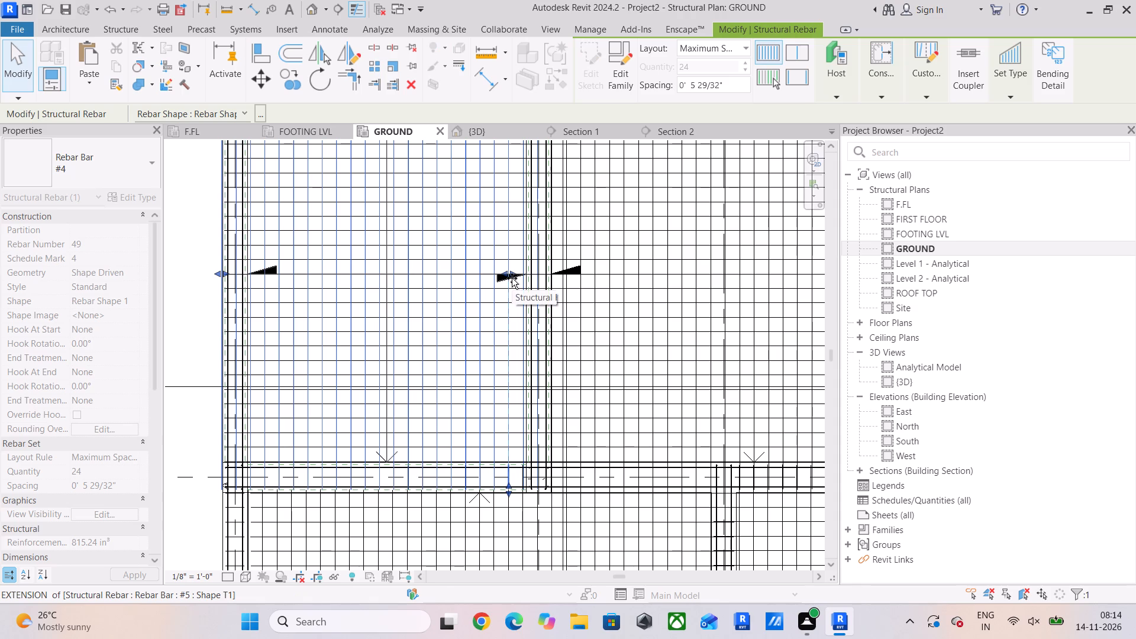
drag(512, 278, 512, 280)
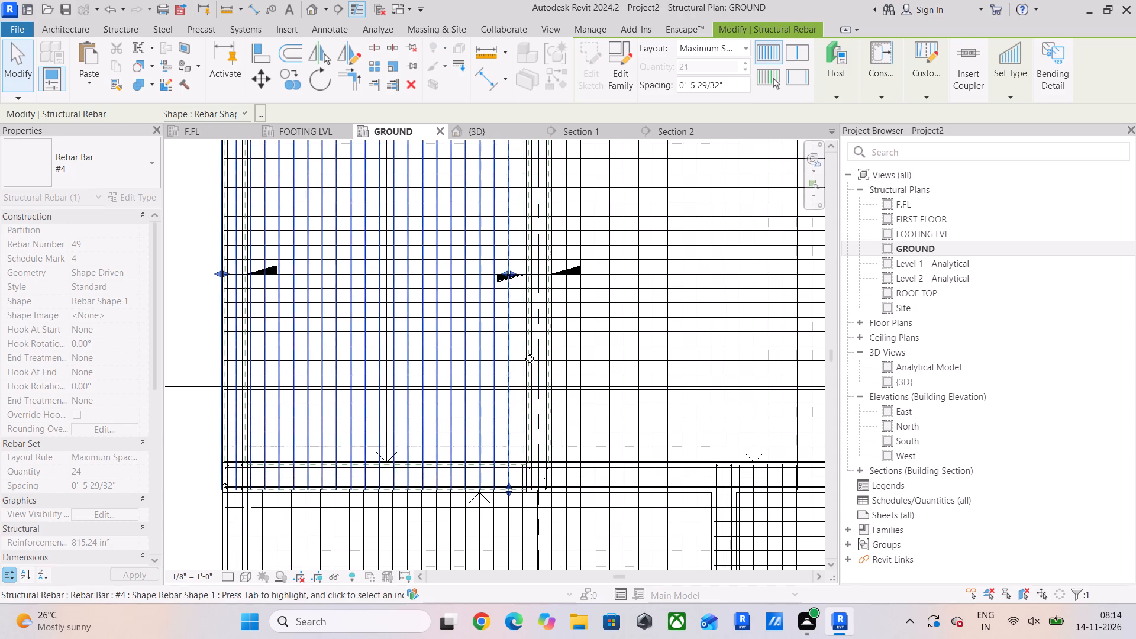
scroll(534, 405, up, 5)
middle_drag(515, 431, 493, 305)
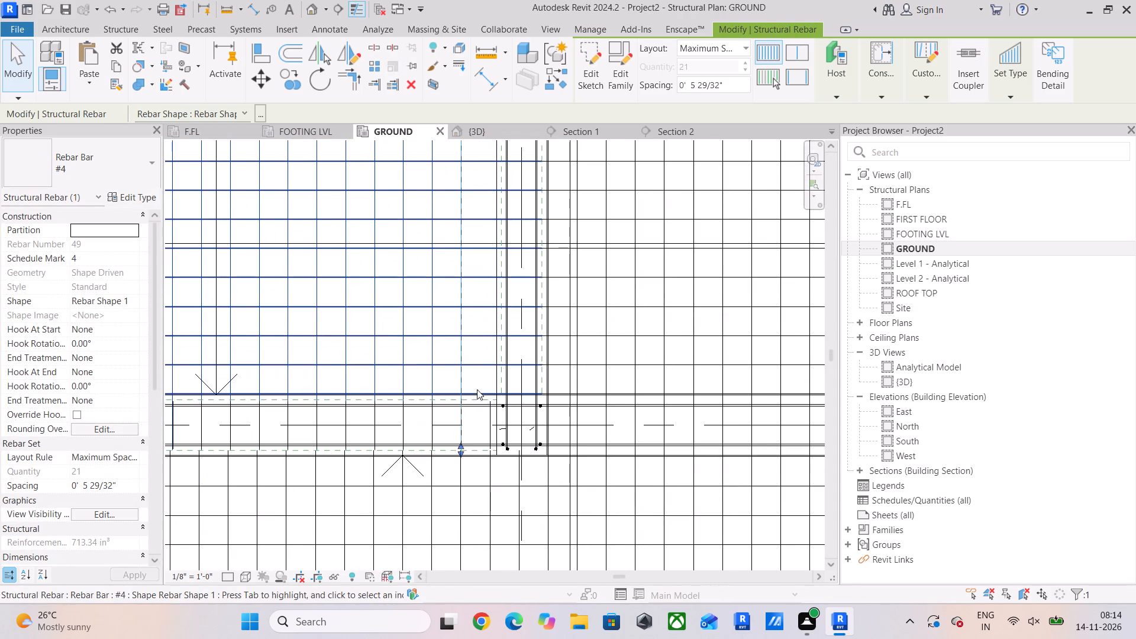
scroll(477, 379, down, 5)
middle_drag(482, 377, 482, 435)
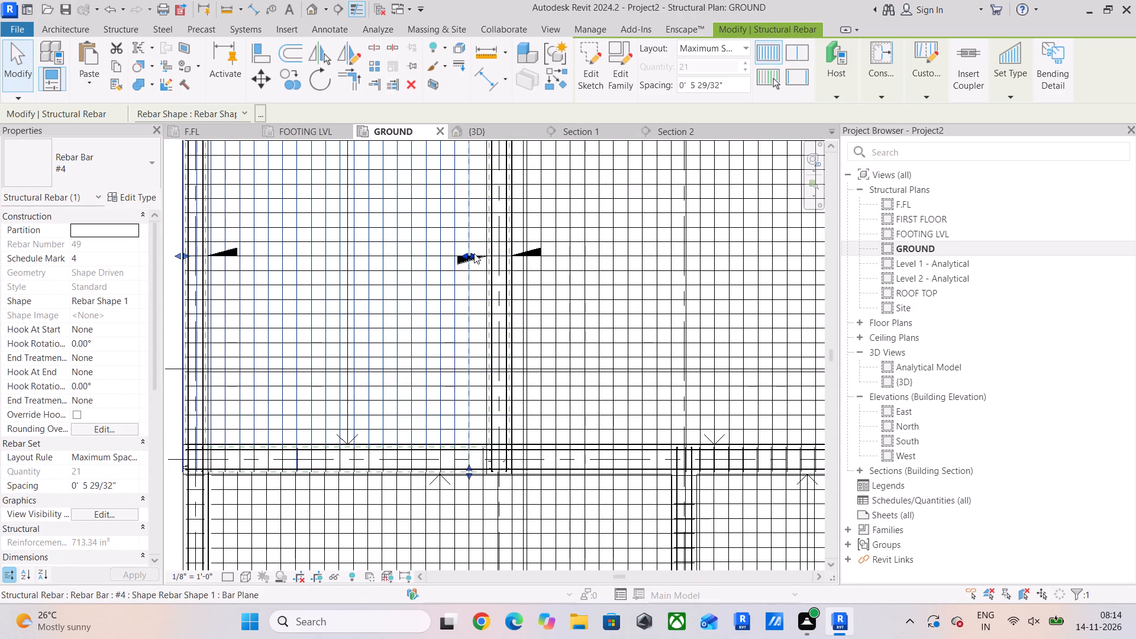
drag(472, 253, 478, 255)
Shift the west end of the large slab's north-south #4 bar set slightly inward, in line with the ends of the crossing bars.
scroll(469, 422, up, 3)
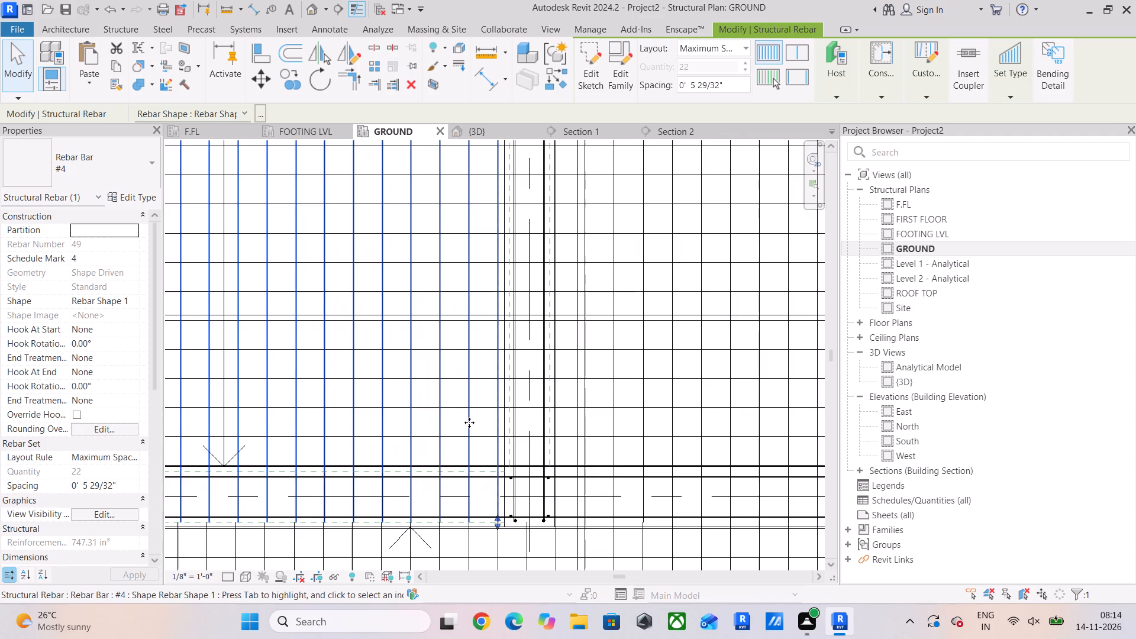
scroll(469, 422, up, 7)
scroll(477, 447, down, 10)
middle_drag(481, 443, 663, 406)
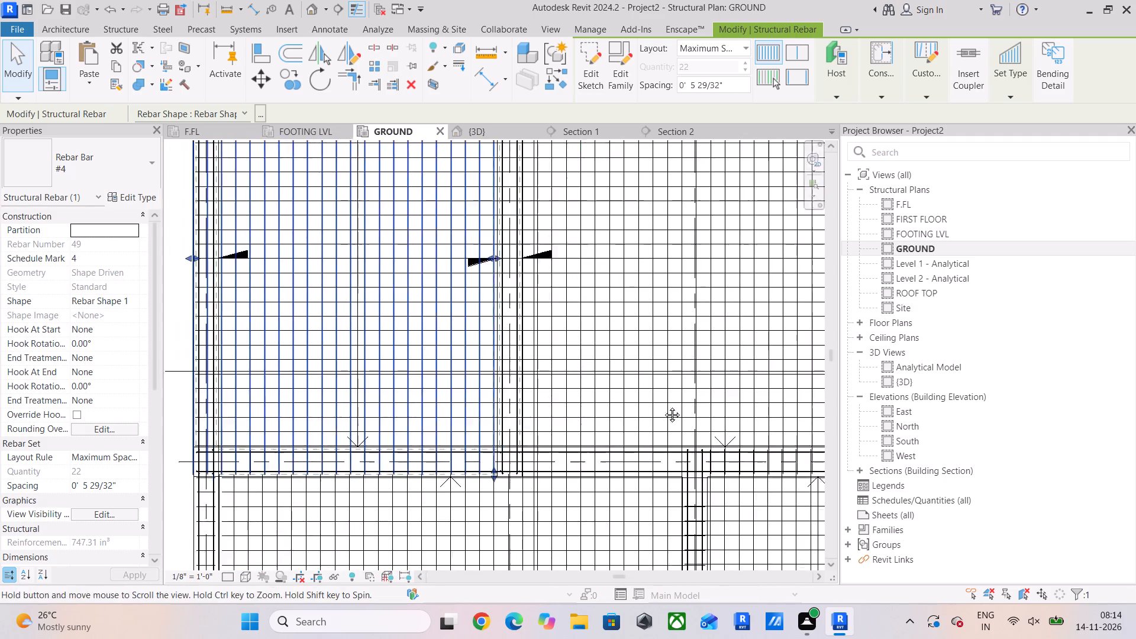
middle_drag(663, 406, 770, 383)
scroll(489, 416, up, 6)
middle_drag(641, 406, 527, 338)
scroll(447, 398, up, 5)
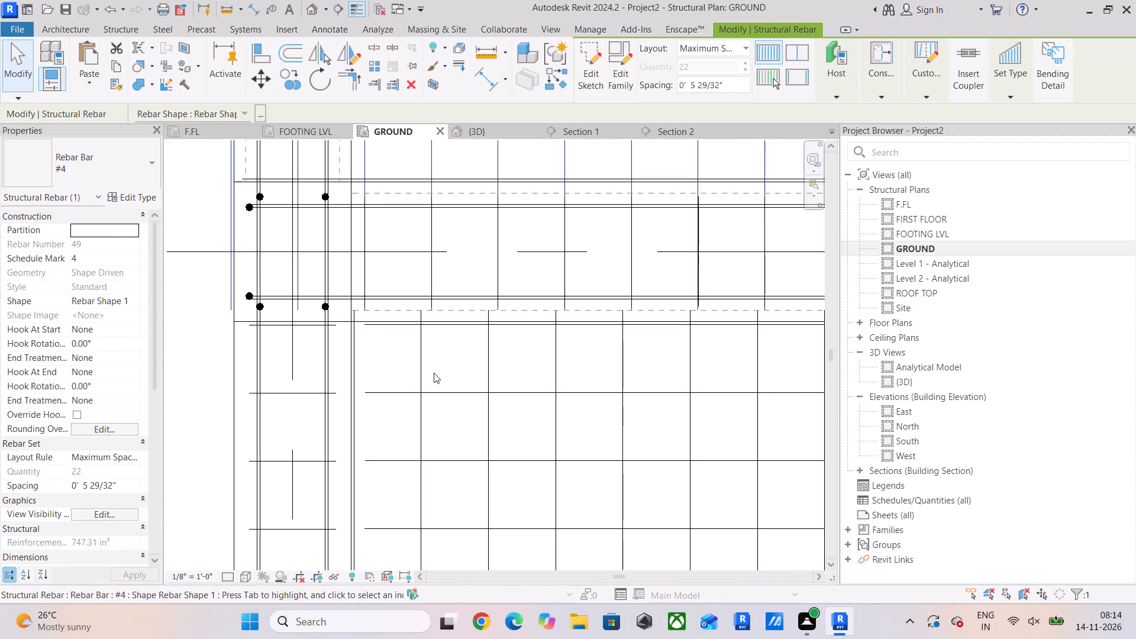
click(421, 346)
scroll(398, 412, down, 5)
middle_drag(398, 412, 451, 144)
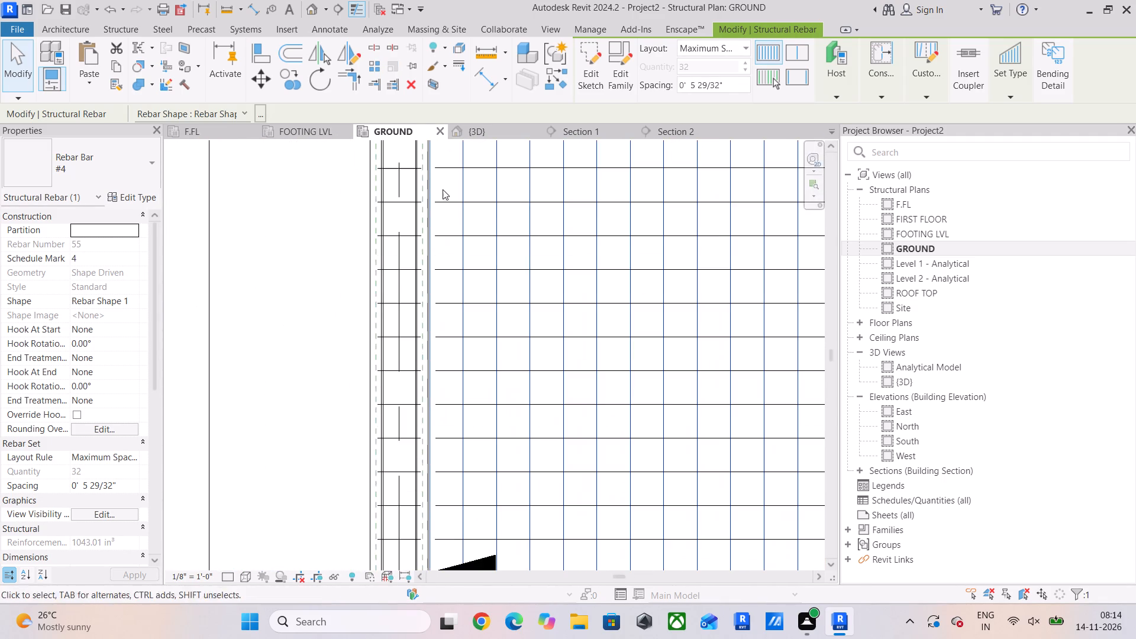
middle_drag(453, 386, 397, 268)
scroll(400, 395, down, 4)
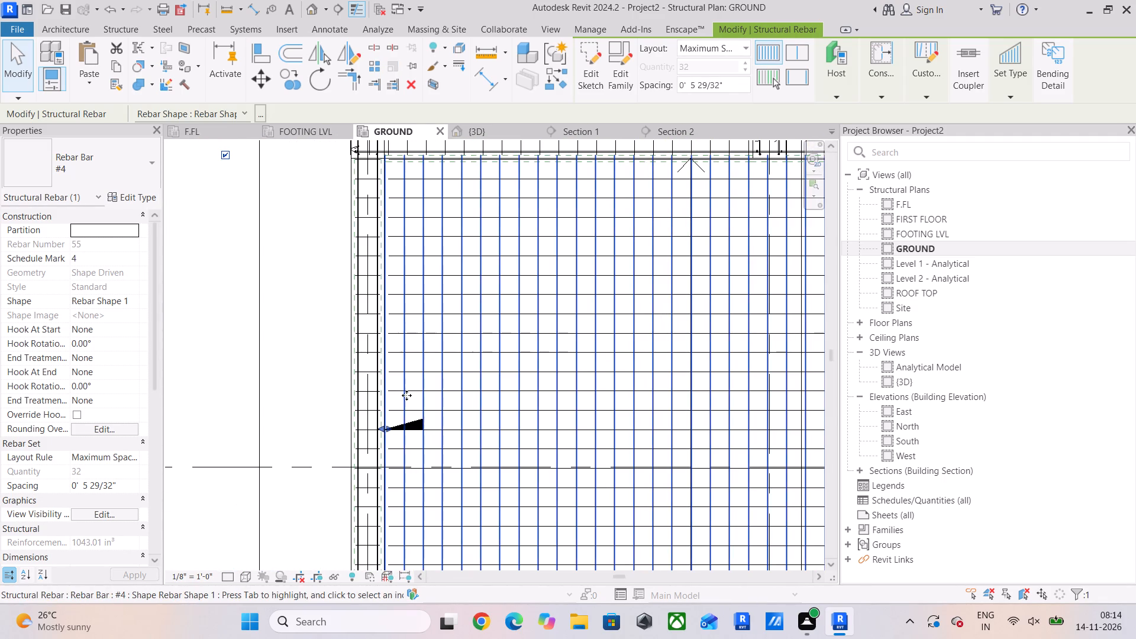
click(393, 430)
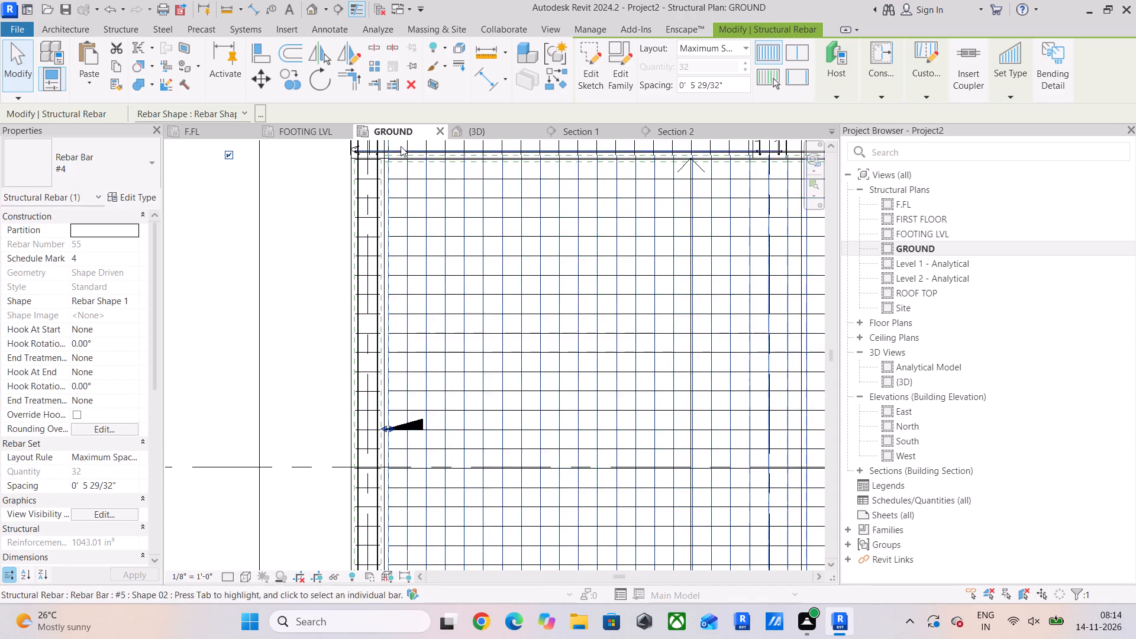
scroll(401, 146, up, 3)
middle_drag(396, 221, 392, 319)
scroll(396, 240, up, 5)
click(395, 324)
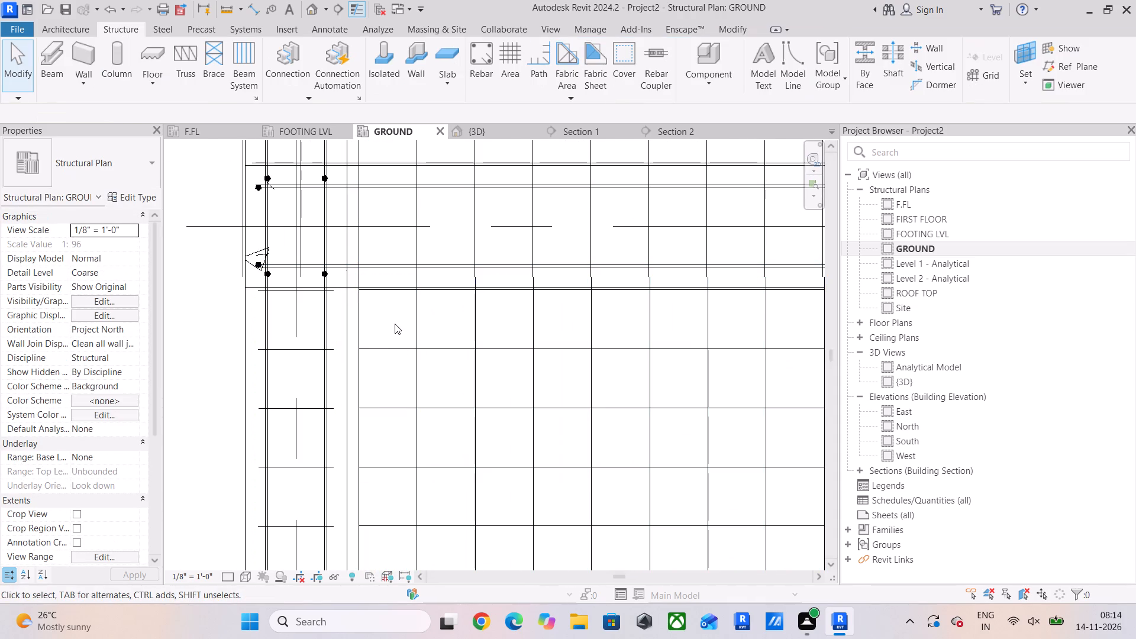
Examine how the large slab's and the northern narrow slab's east-west #4 bars line up along their shared beam.
scroll(434, 327, down, 6)
scroll(438, 315, up, 4)
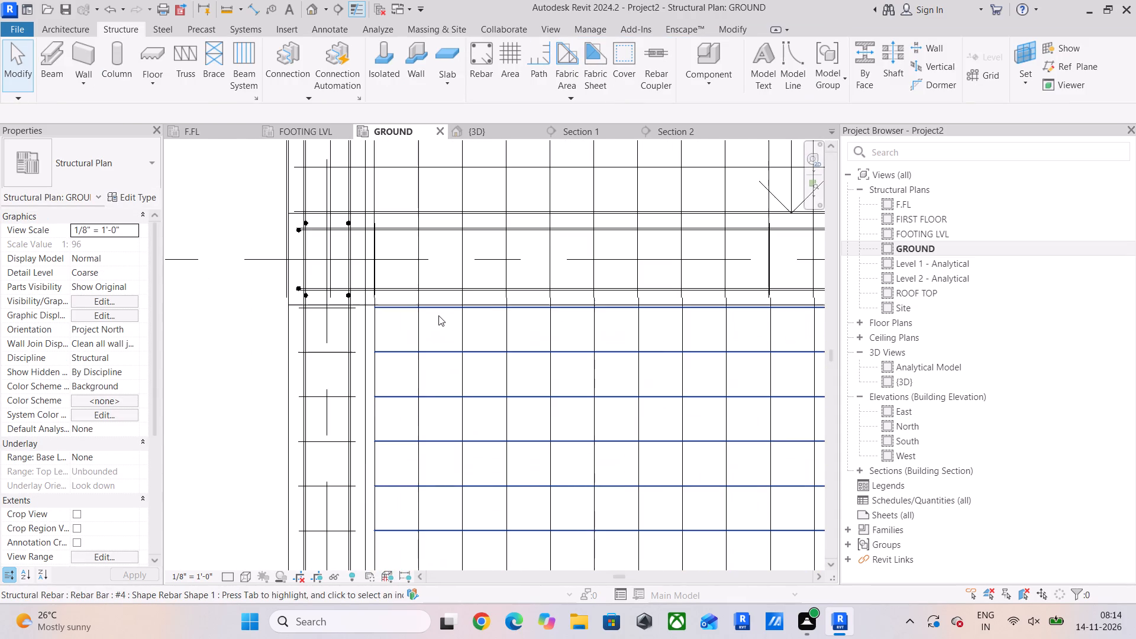
click(440, 309)
scroll(592, 351, down, 9)
middle_drag(728, 362, 579, 362)
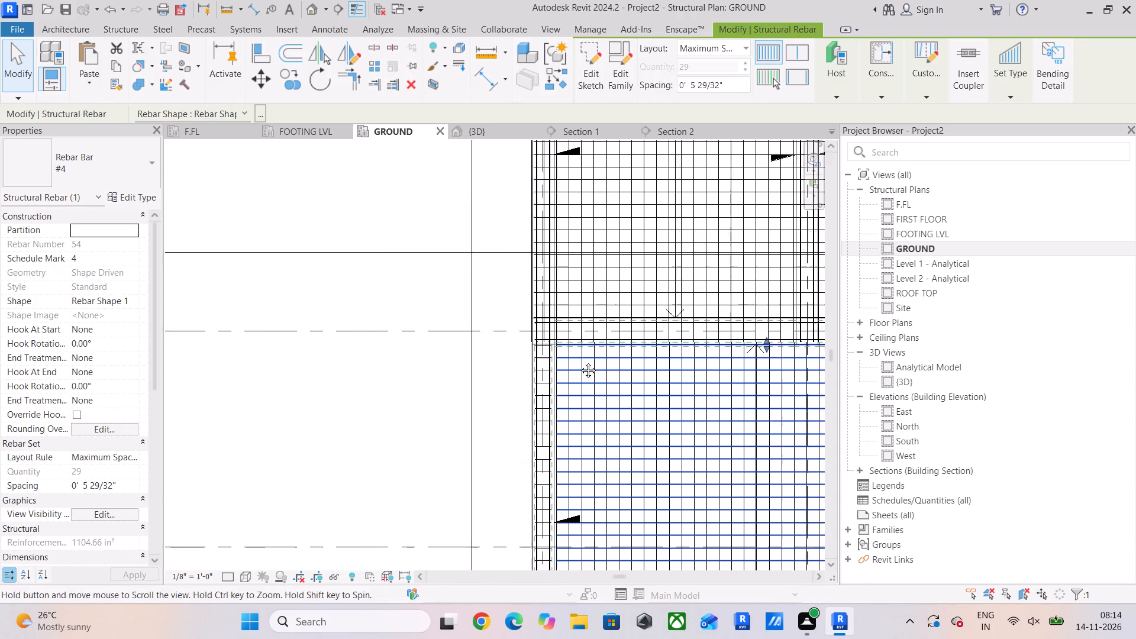
middle_drag(579, 362, 237, 356)
middle_drag(593, 402, 524, 402)
scroll(430, 371, up, 5)
scroll(434, 304, up, 5)
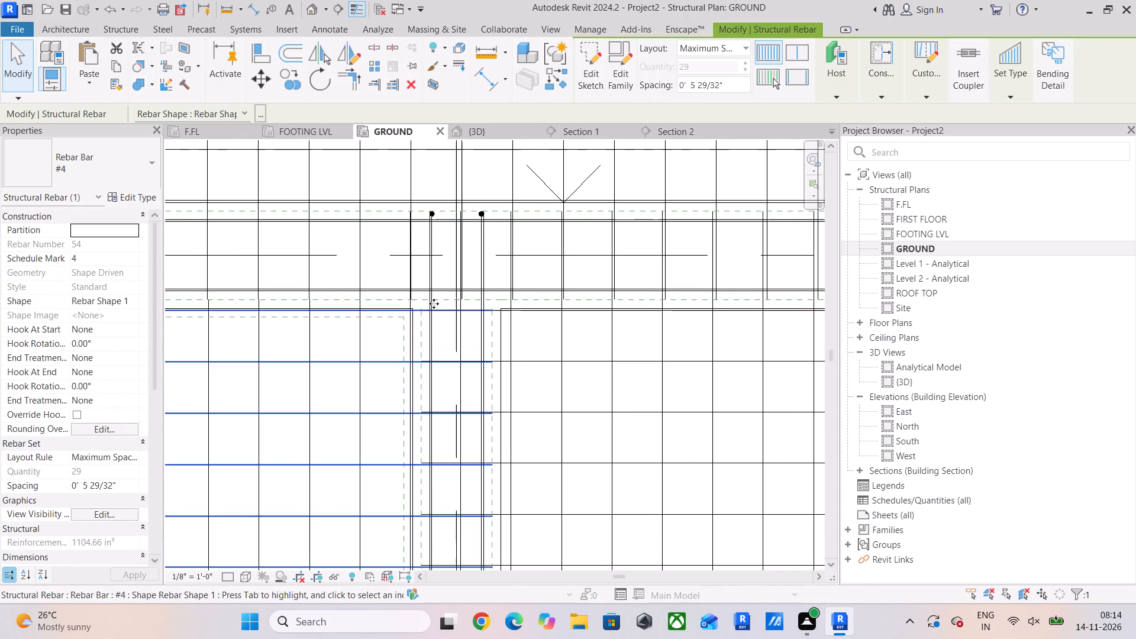
scroll(525, 315, up, 4)
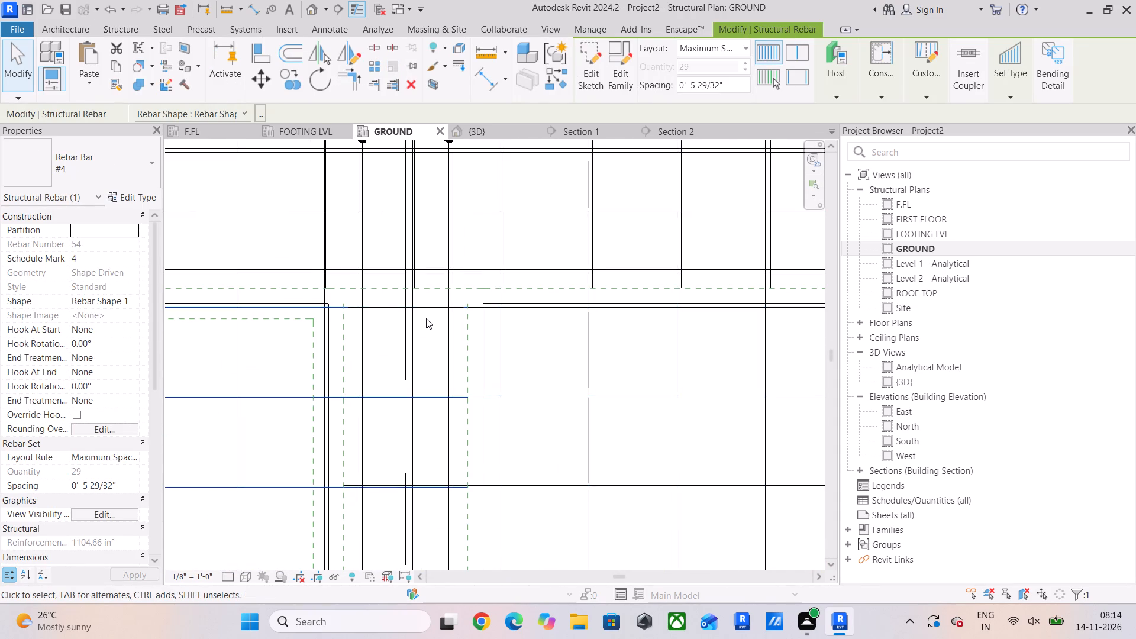
scroll(426, 318, down, 4)
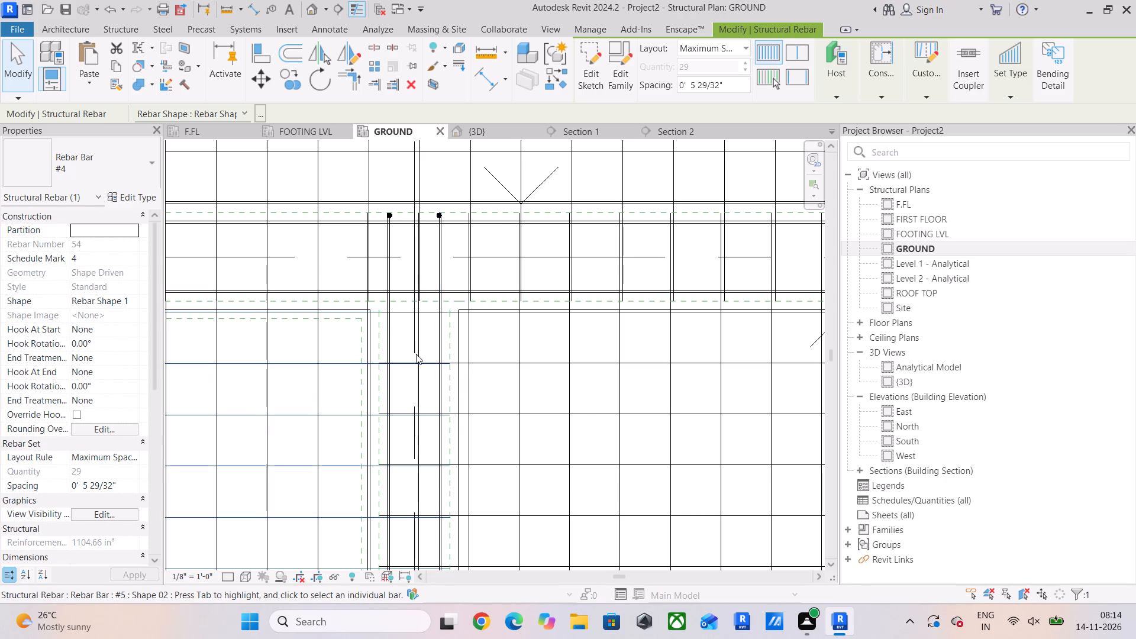
scroll(362, 403, down, 1)
scroll(404, 461, up, 5)
middle_drag(408, 462, 408, 341)
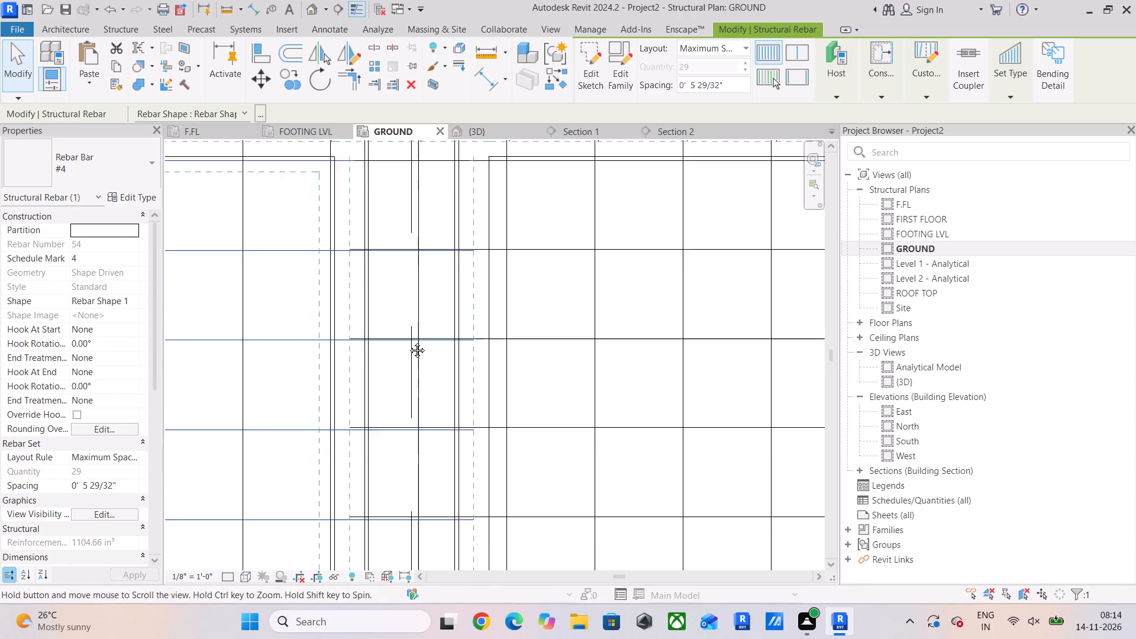
middle_drag(408, 341, 409, 315)
scroll(400, 327, up, 3)
click(559, 295)
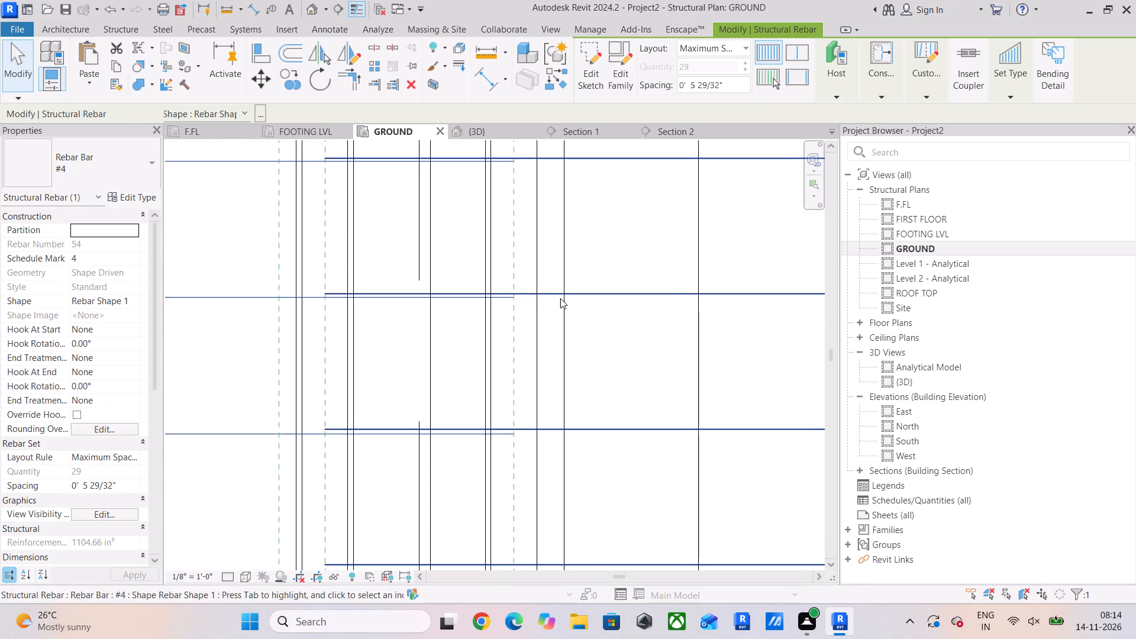
scroll(396, 368, down, 12)
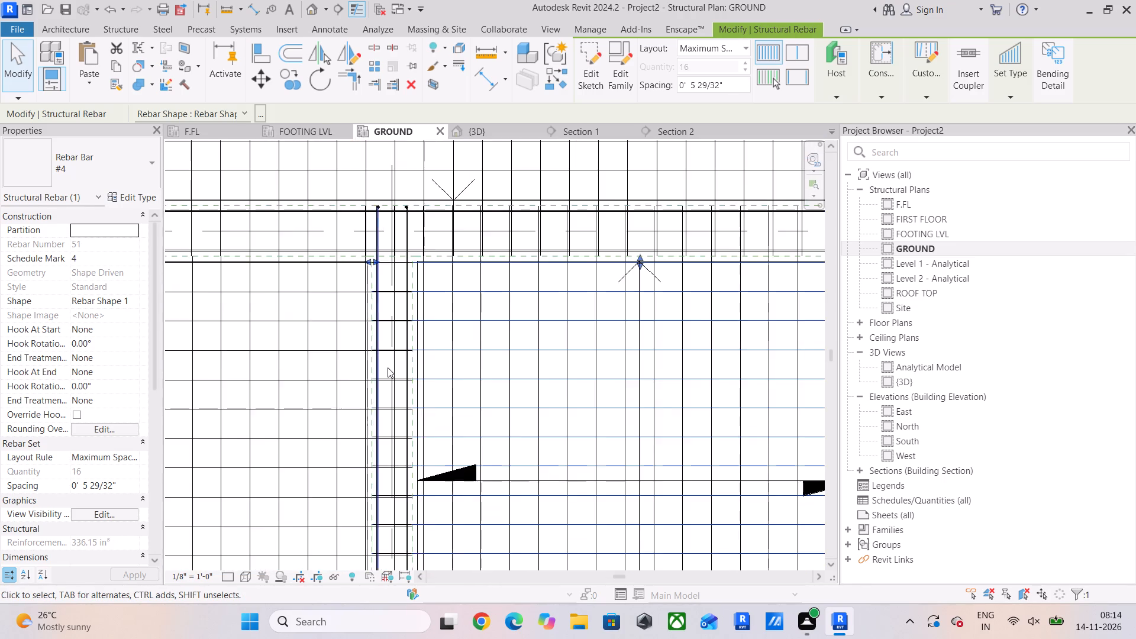
scroll(388, 367, down, 2)
middle_drag(408, 382, 457, 228)
scroll(447, 421, up, 5)
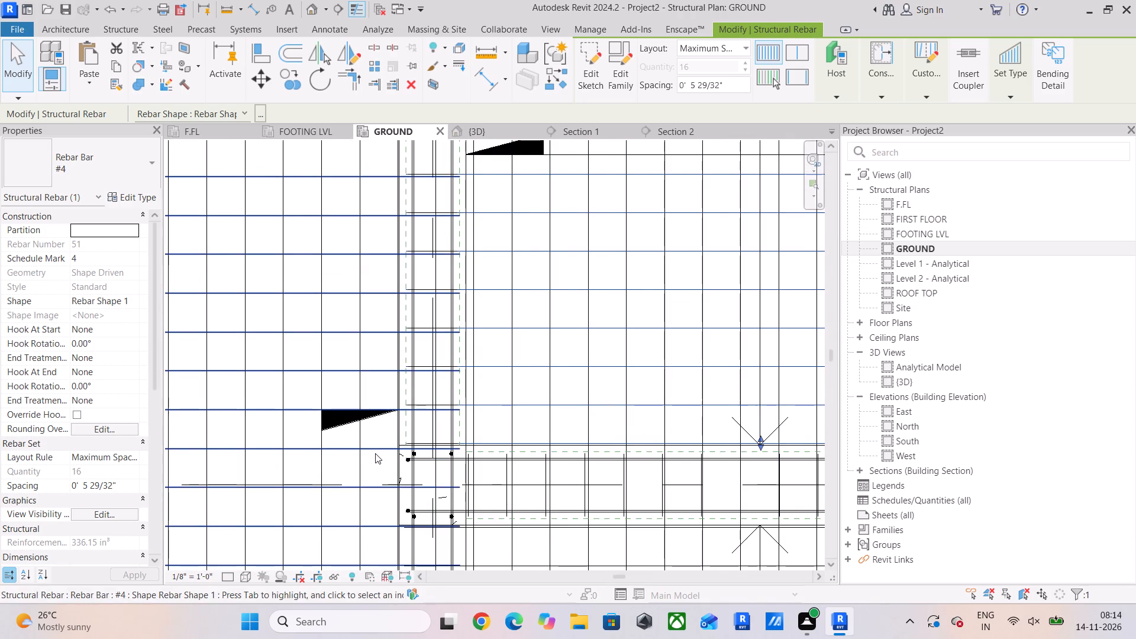
Examine the large slab's east-west #4 bar set at the south end of the beam shared with the narrow slabs.
click(372, 453)
scroll(372, 450, down, 10)
middle_drag(383, 446, 461, 351)
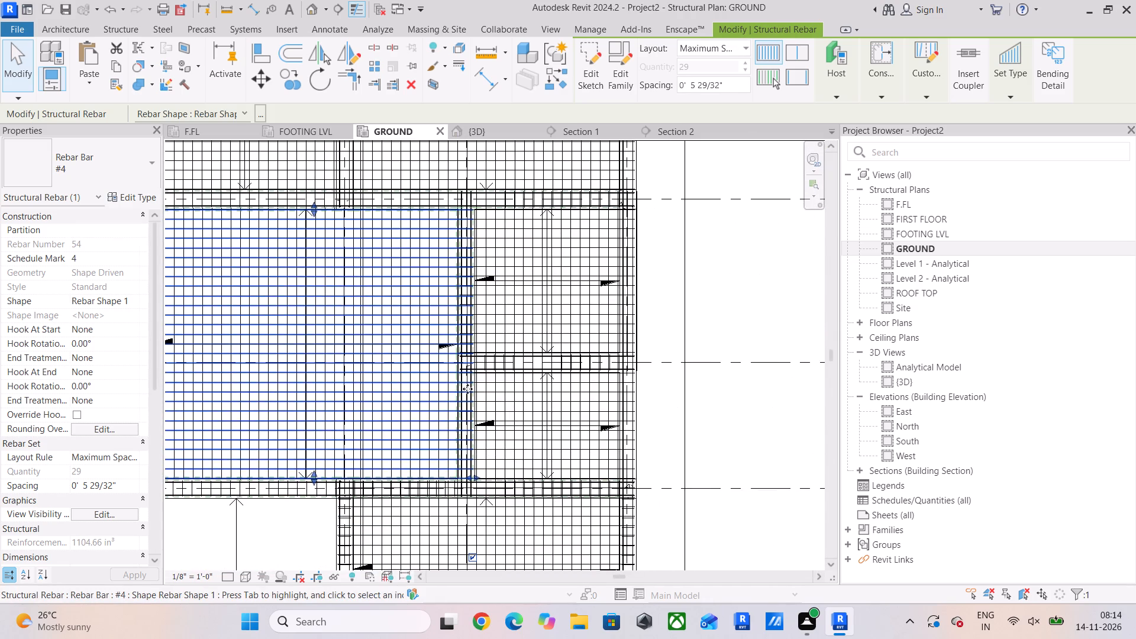
scroll(396, 482, up, 2)
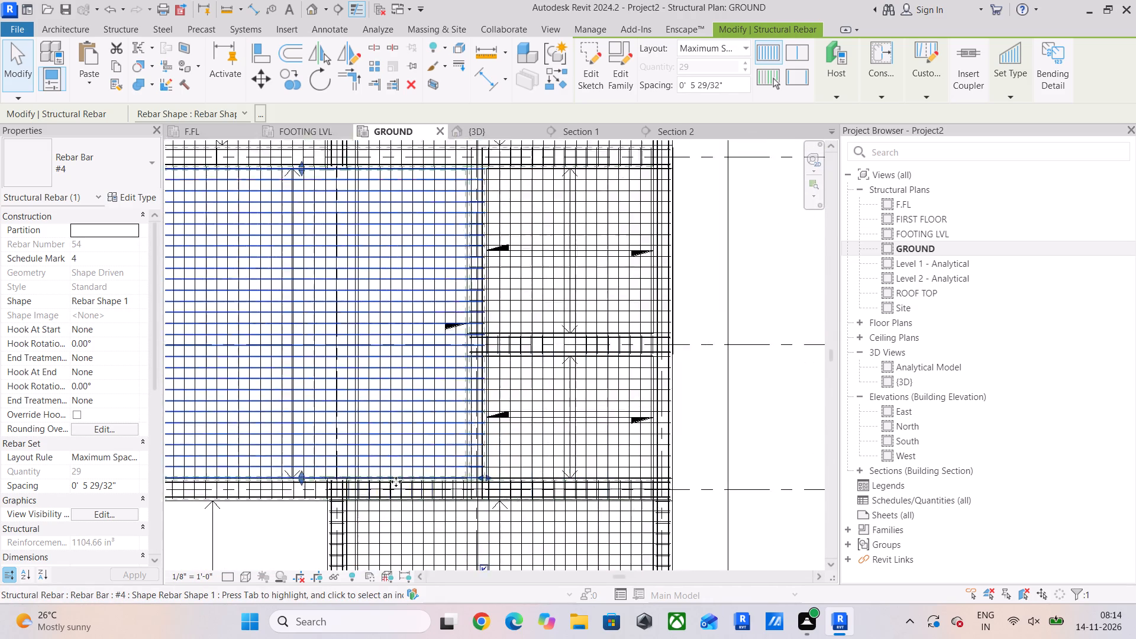
scroll(396, 482, up, 7)
middle_drag(543, 476, 387, 481)
scroll(472, 467, up, 4)
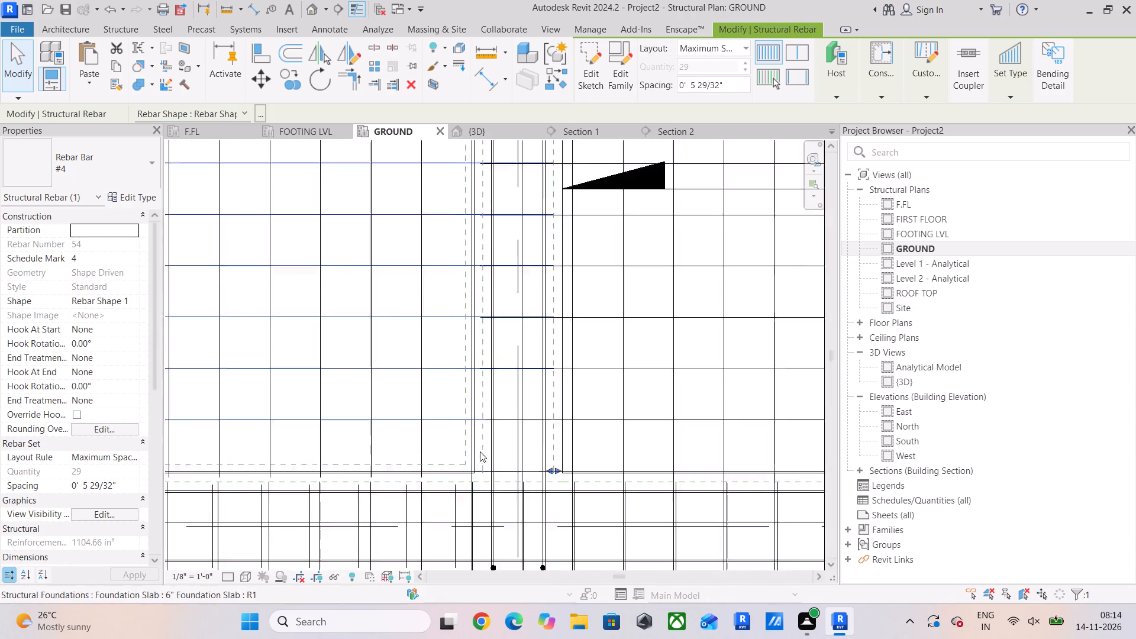
scroll(480, 451, up, 2)
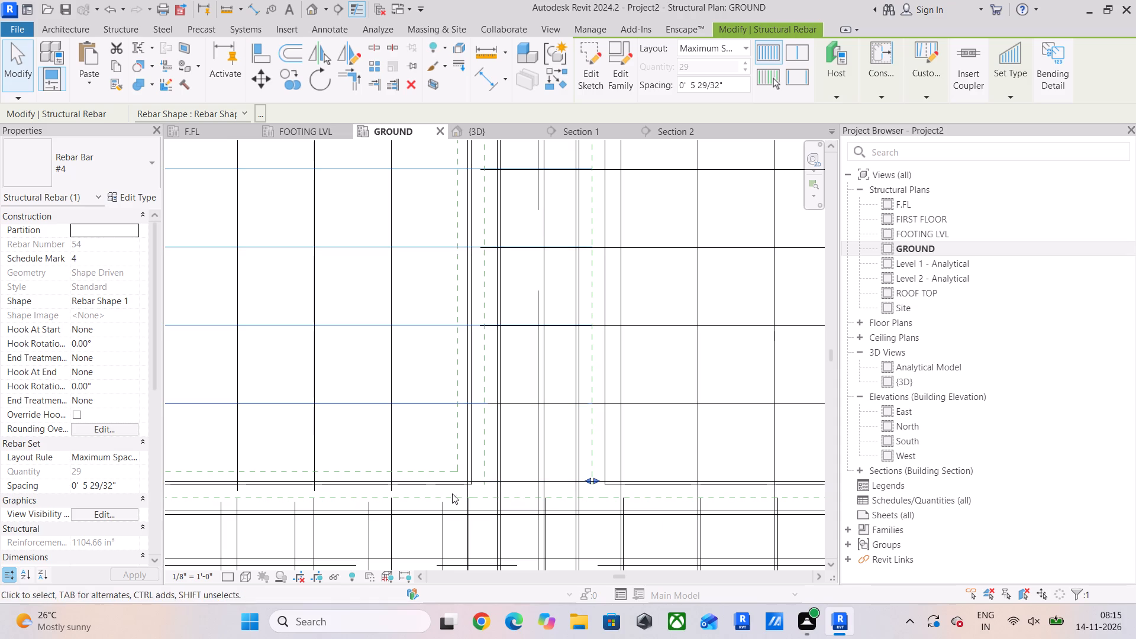
scroll(625, 485, up, 5)
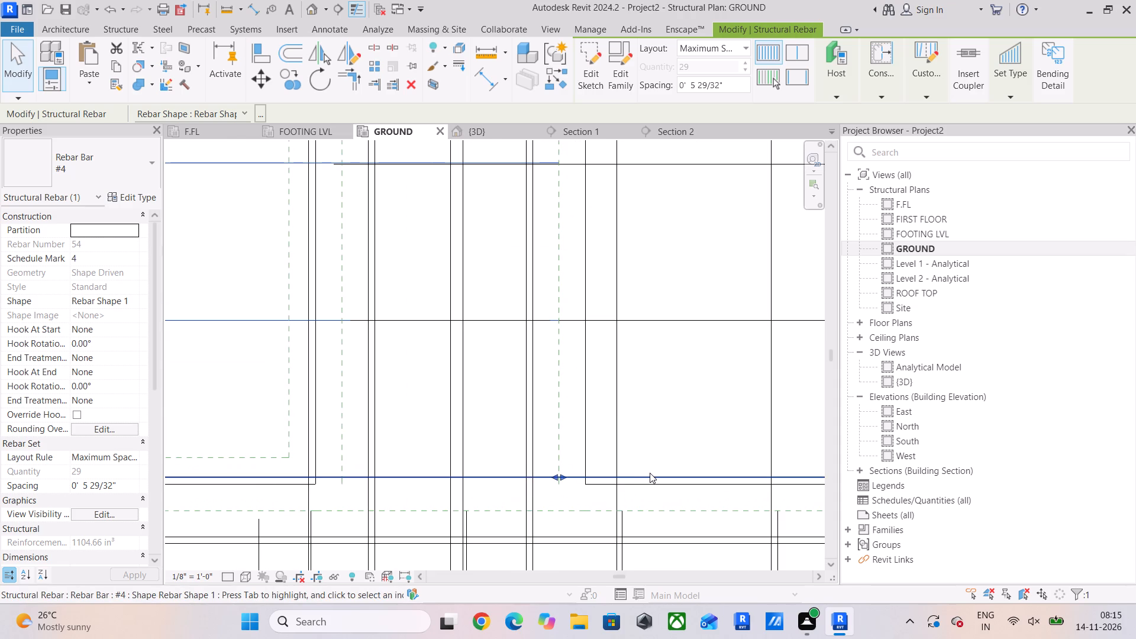
scroll(582, 440, down, 12)
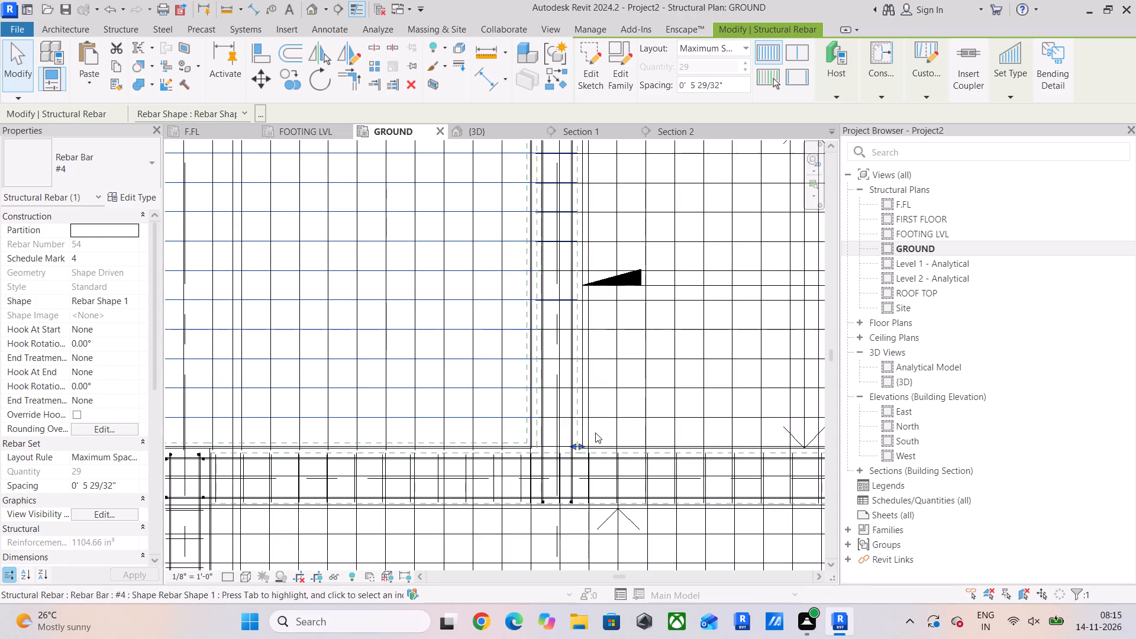
middle_drag(583, 450, 471, 638)
middle_drag(497, 418, 482, 527)
scroll(470, 361, up, 5)
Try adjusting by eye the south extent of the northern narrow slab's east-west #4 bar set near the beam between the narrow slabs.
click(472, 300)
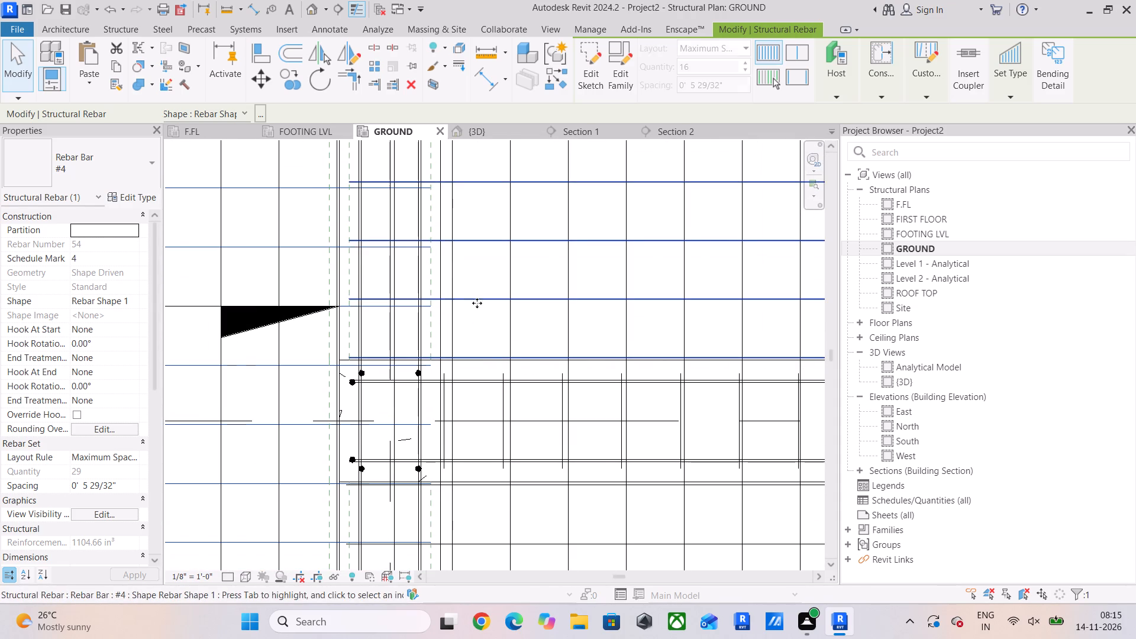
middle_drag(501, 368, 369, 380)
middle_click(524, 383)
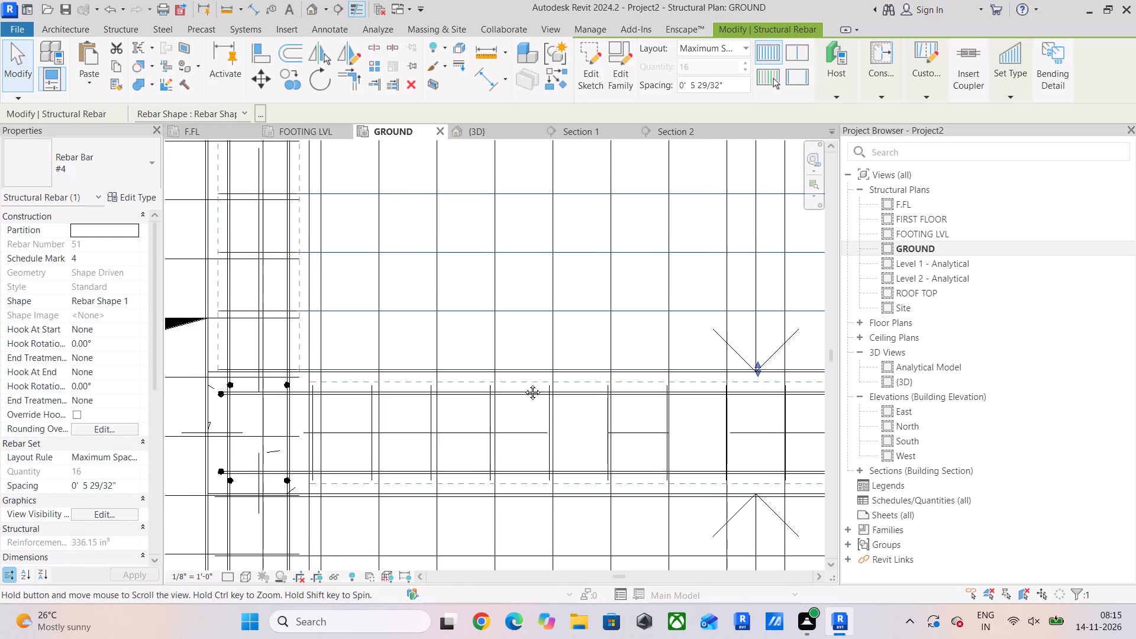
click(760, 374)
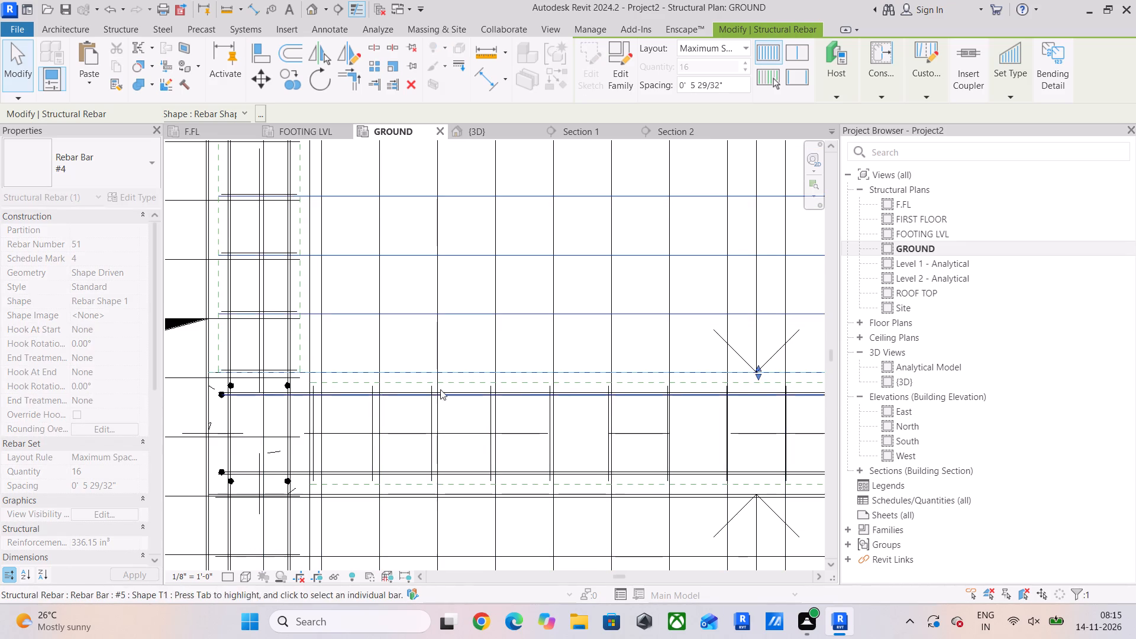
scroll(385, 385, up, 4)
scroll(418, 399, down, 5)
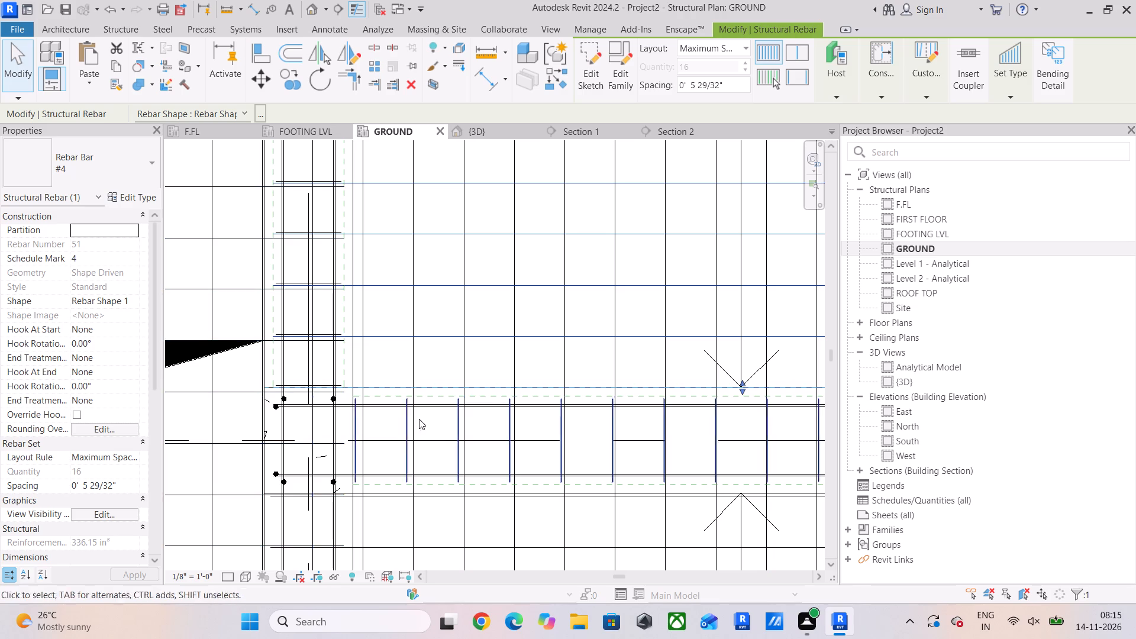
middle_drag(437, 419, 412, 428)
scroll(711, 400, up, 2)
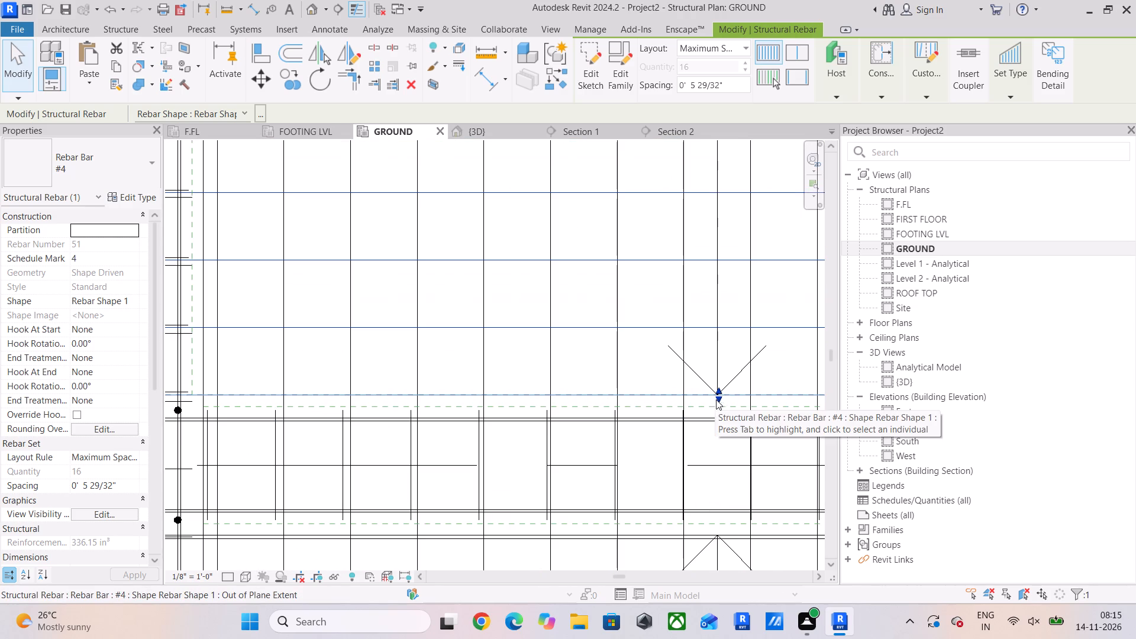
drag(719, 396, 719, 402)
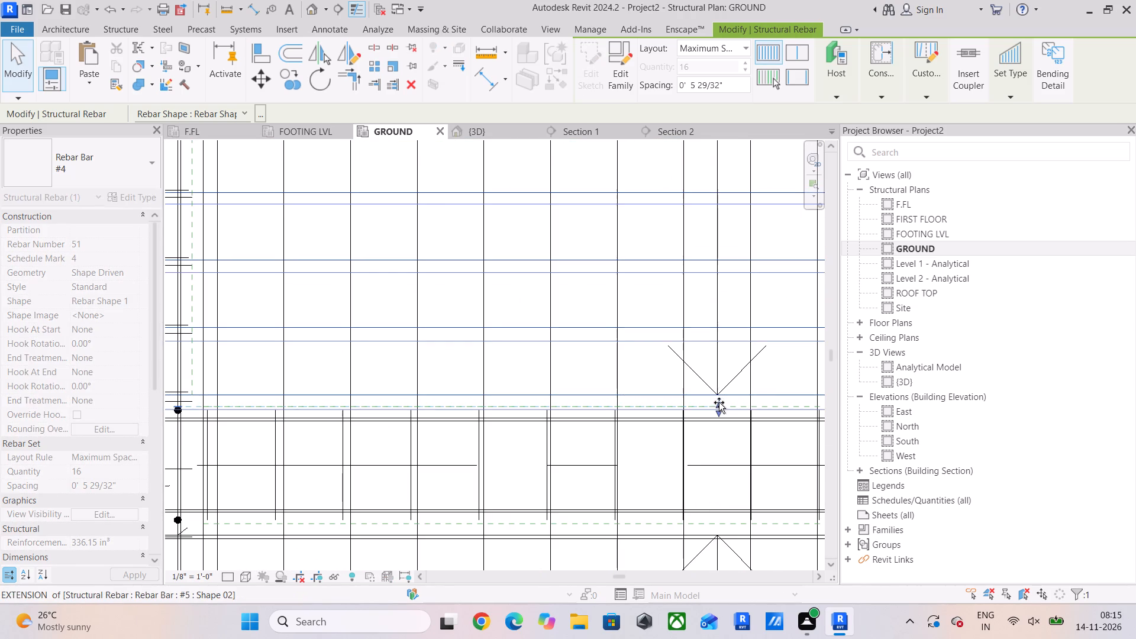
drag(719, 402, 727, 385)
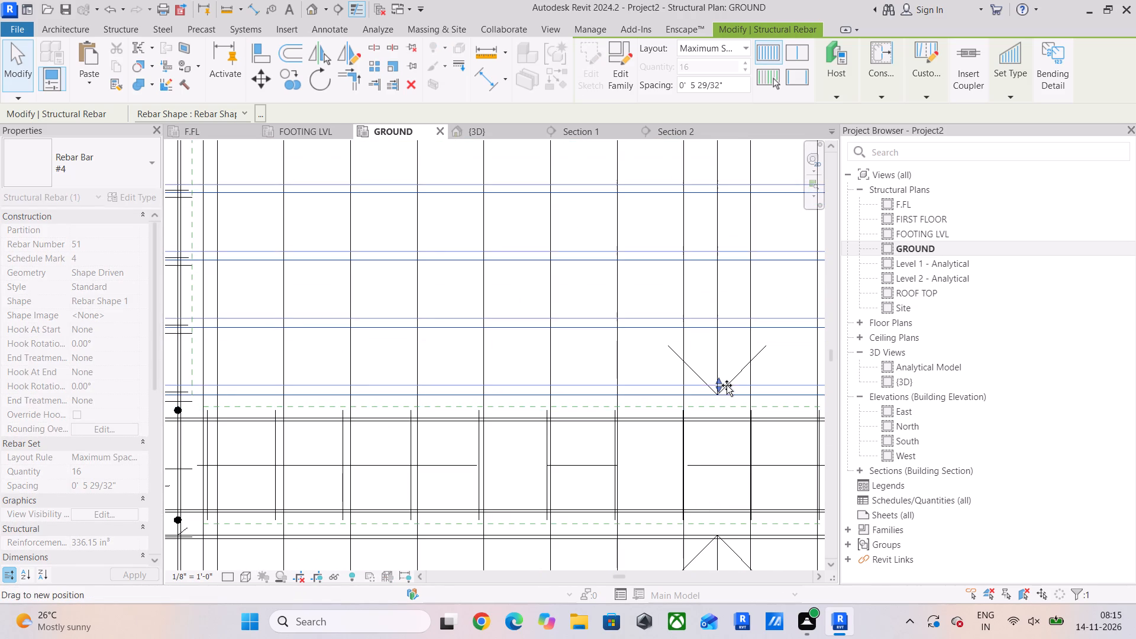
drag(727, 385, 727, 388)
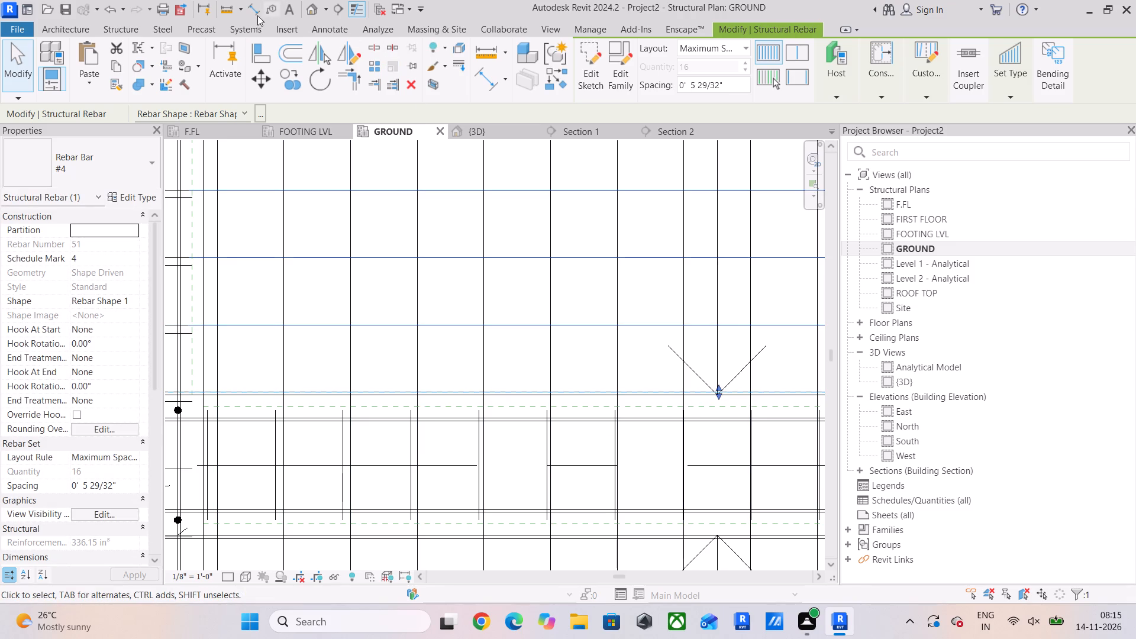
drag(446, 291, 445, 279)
Draw a horizontal thin detail line about 4'-3" long eastward from the end of the large slab's nearest #4 bar as an alignment reference.
click(330, 28)
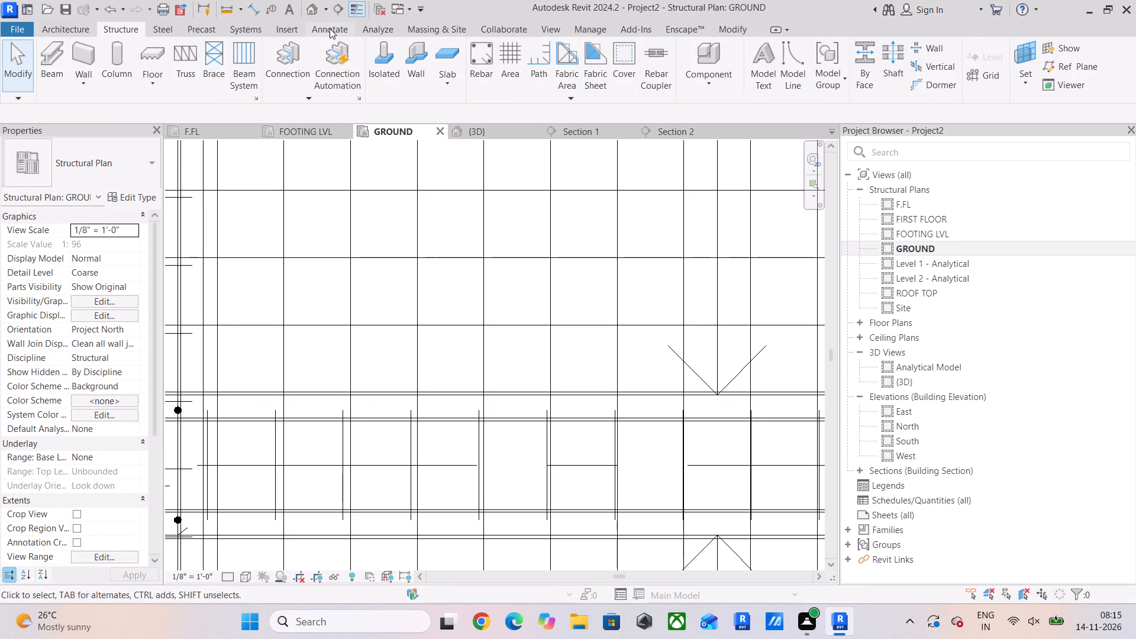
drag(321, 49, 321, 55)
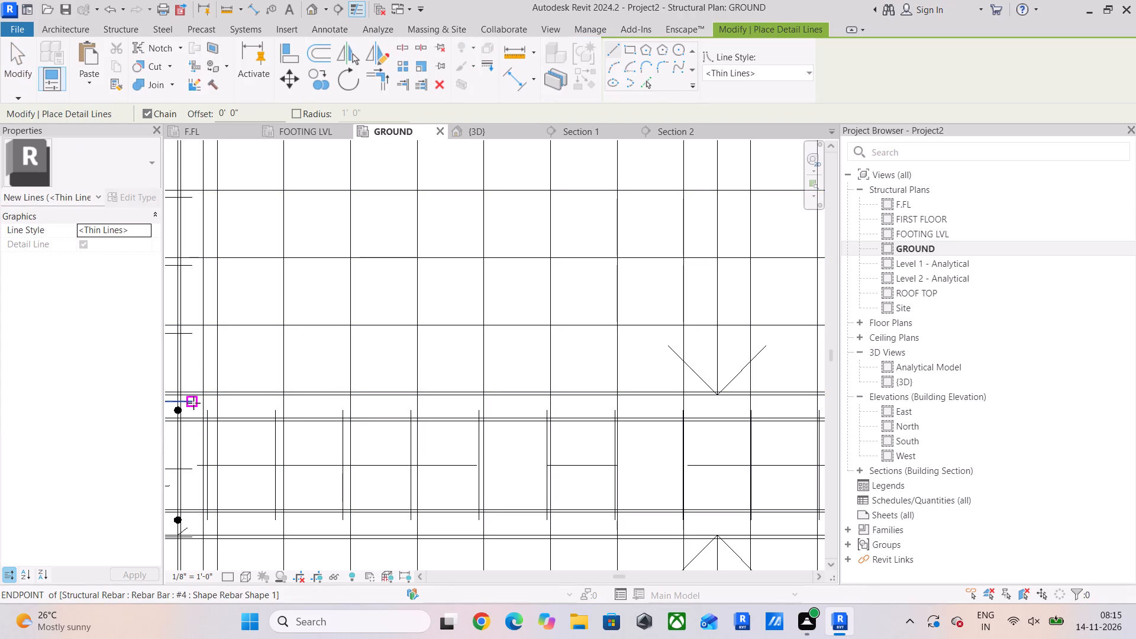
drag(193, 403, 212, 403)
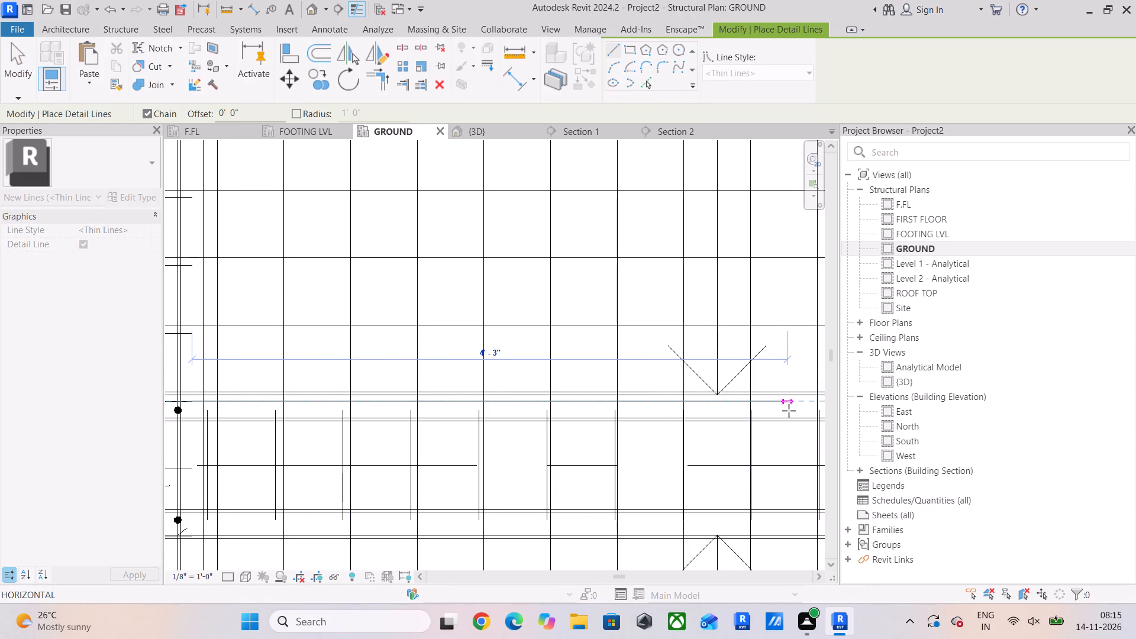
click(789, 411)
click(9, 67)
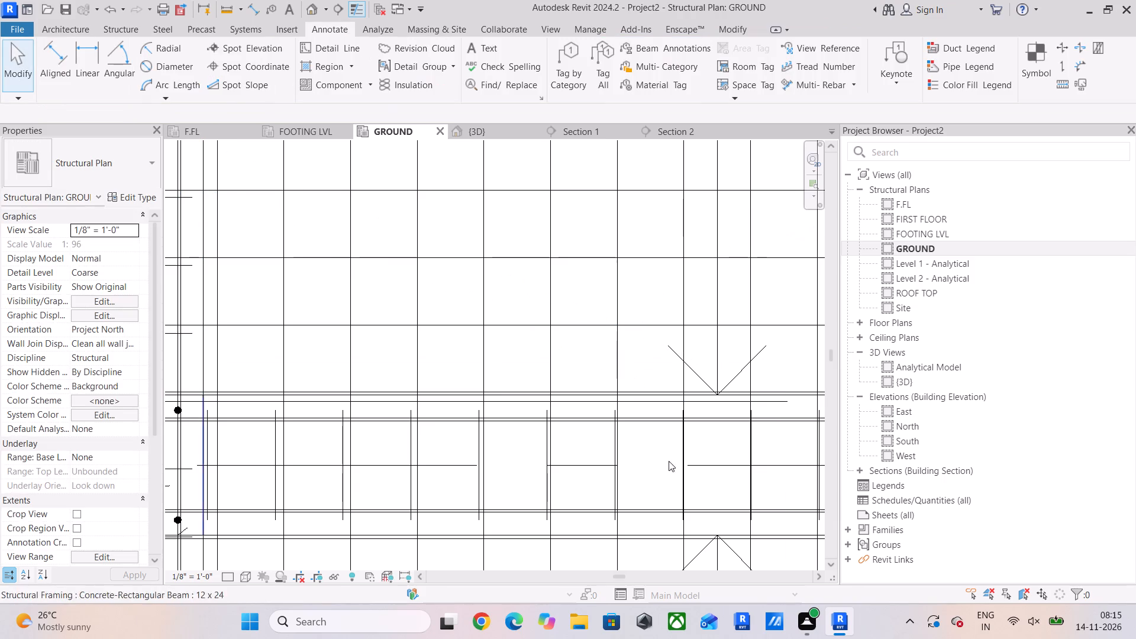
Extend the south end of the northern narrow slab's east-west #4 bar set down to the reference detail line.
click(587, 324)
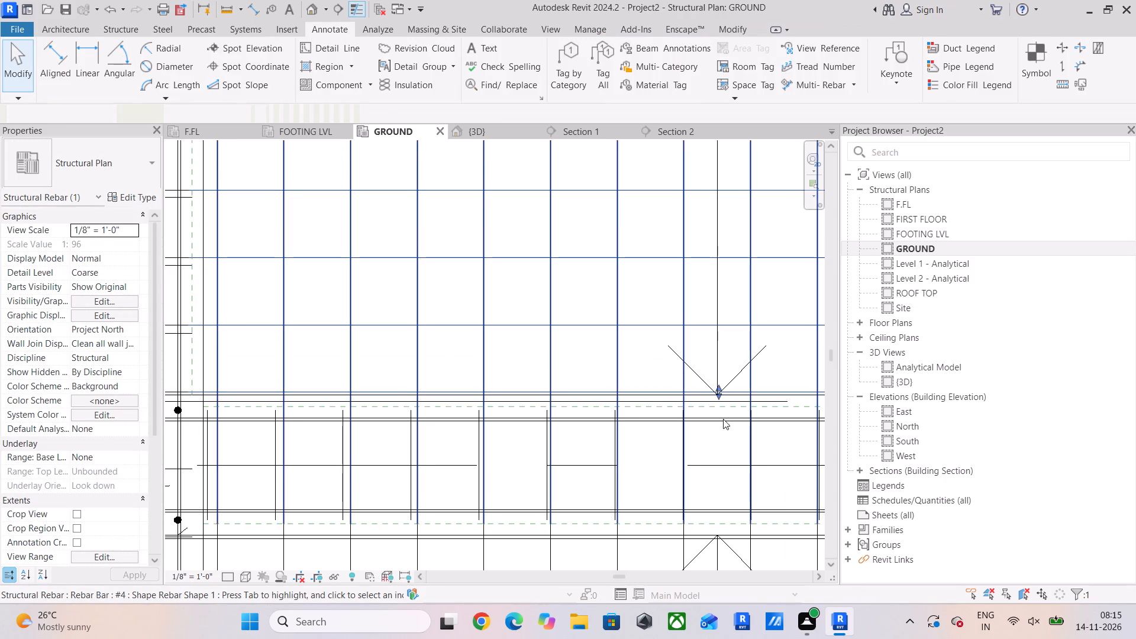
middle_drag(707, 402, 414, 422)
scroll(414, 422, up, 9)
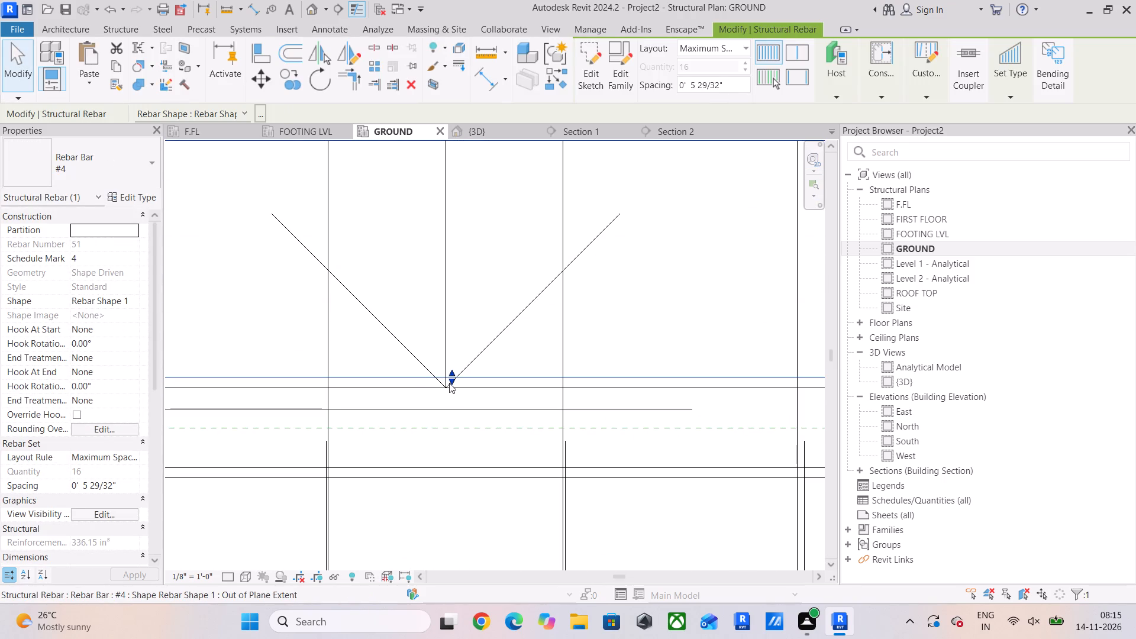
drag(449, 382, 456, 409)
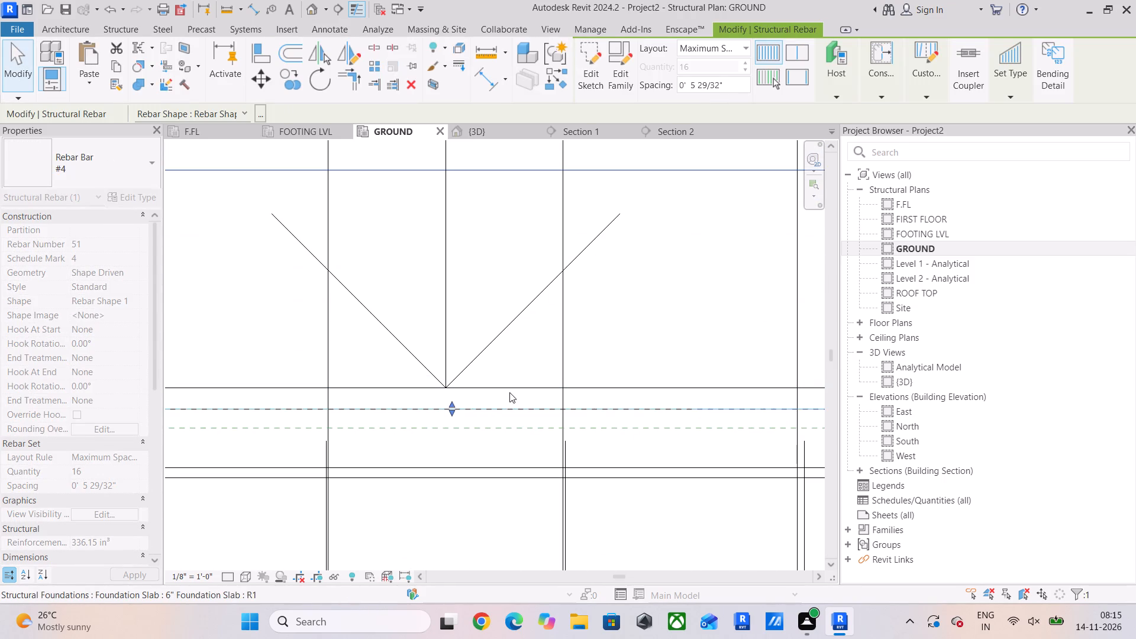
scroll(509, 392, down, 3)
scroll(556, 411, down, 4)
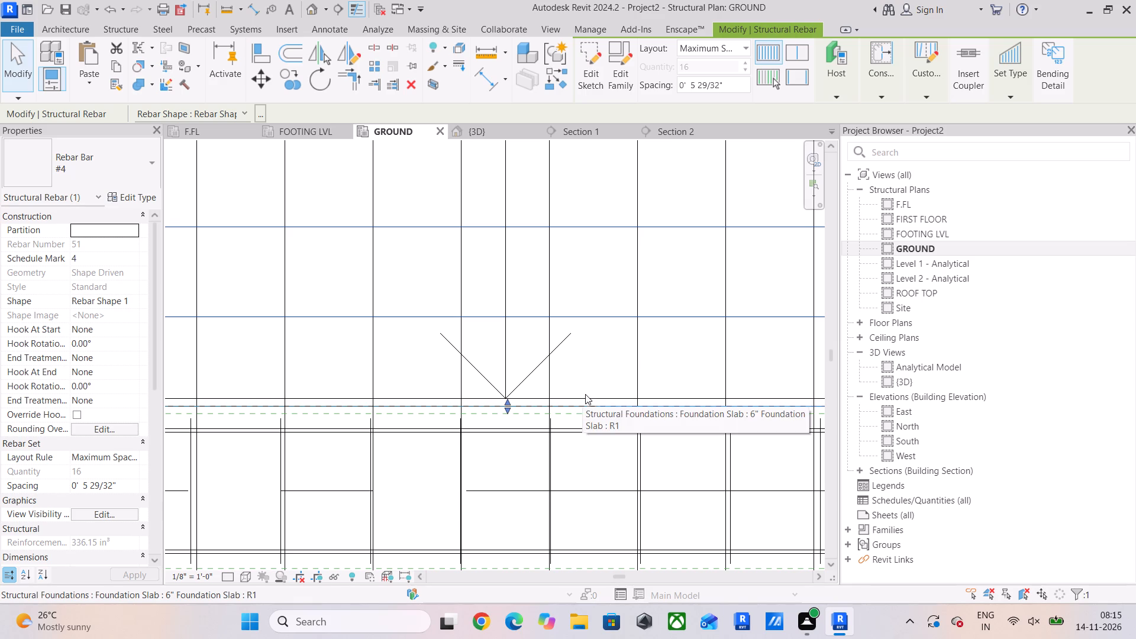
click(618, 355)
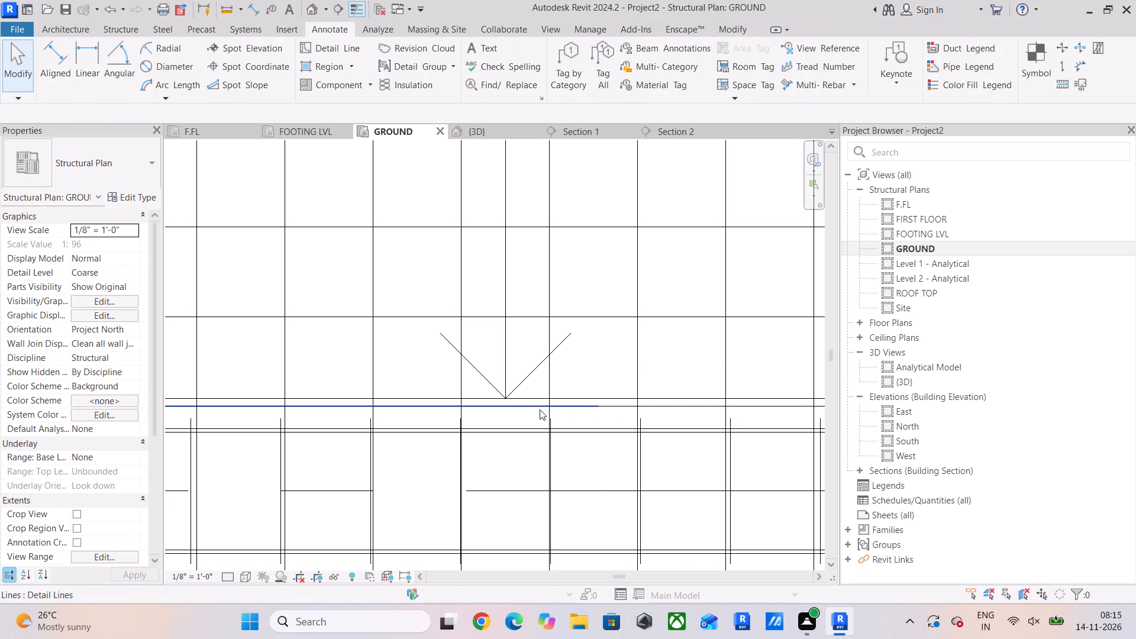
Delete the reference detail line beside the beam between the narrow slabs.
click(531, 409)
key(Delete)
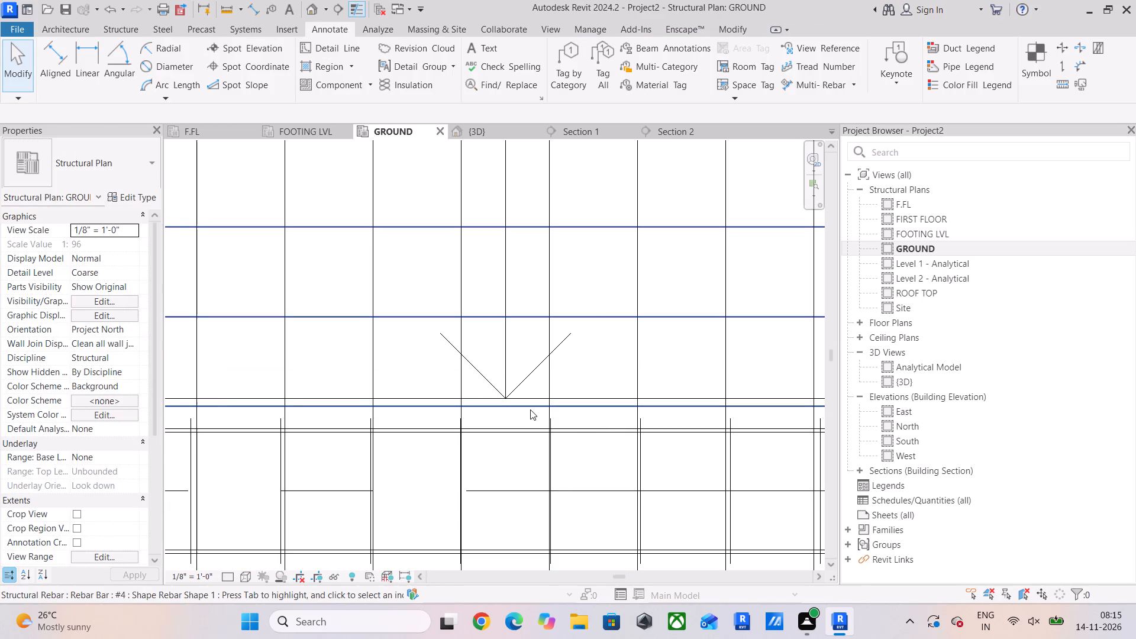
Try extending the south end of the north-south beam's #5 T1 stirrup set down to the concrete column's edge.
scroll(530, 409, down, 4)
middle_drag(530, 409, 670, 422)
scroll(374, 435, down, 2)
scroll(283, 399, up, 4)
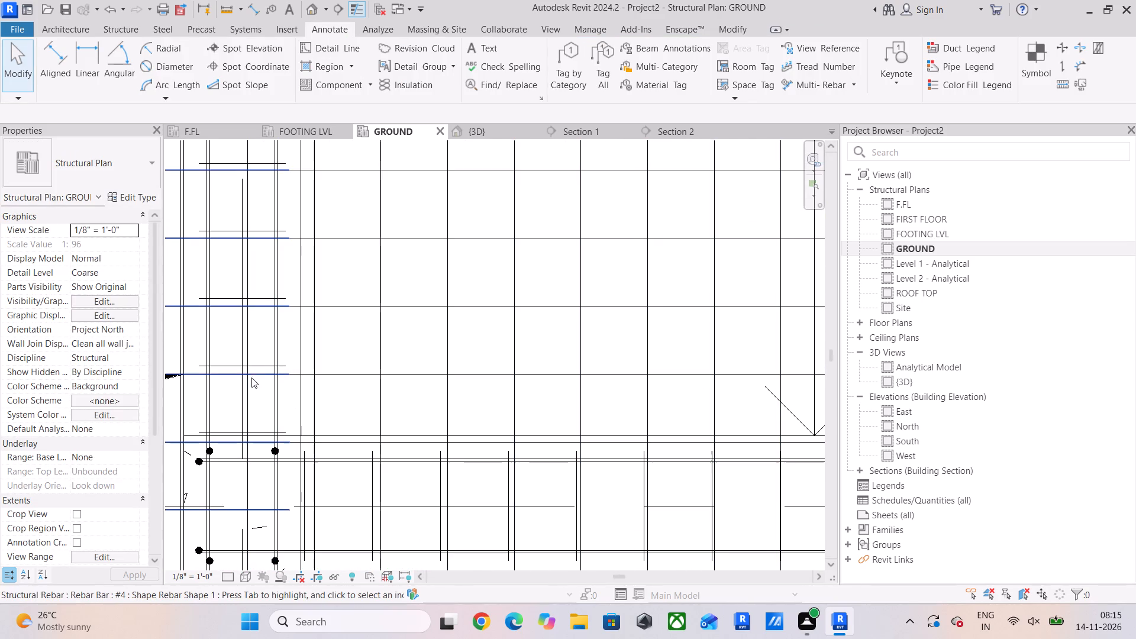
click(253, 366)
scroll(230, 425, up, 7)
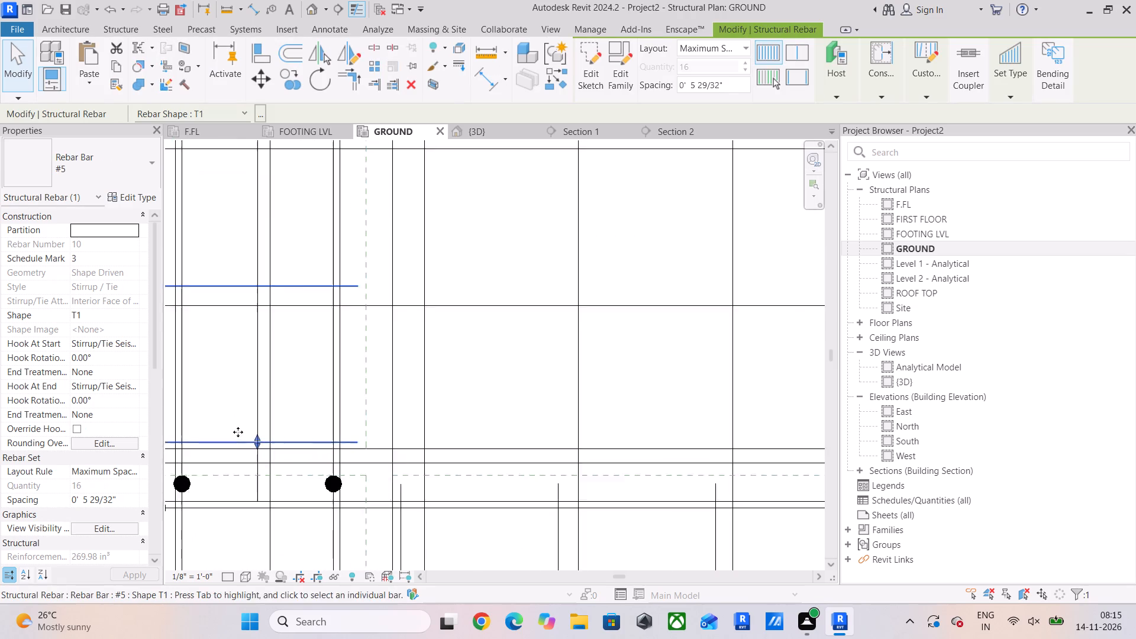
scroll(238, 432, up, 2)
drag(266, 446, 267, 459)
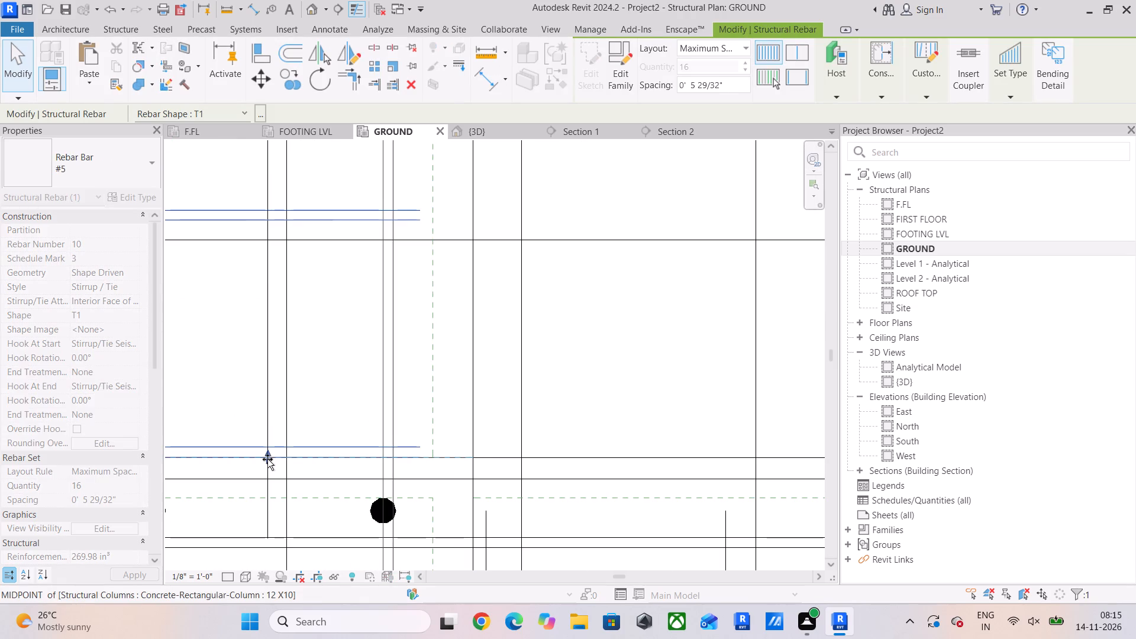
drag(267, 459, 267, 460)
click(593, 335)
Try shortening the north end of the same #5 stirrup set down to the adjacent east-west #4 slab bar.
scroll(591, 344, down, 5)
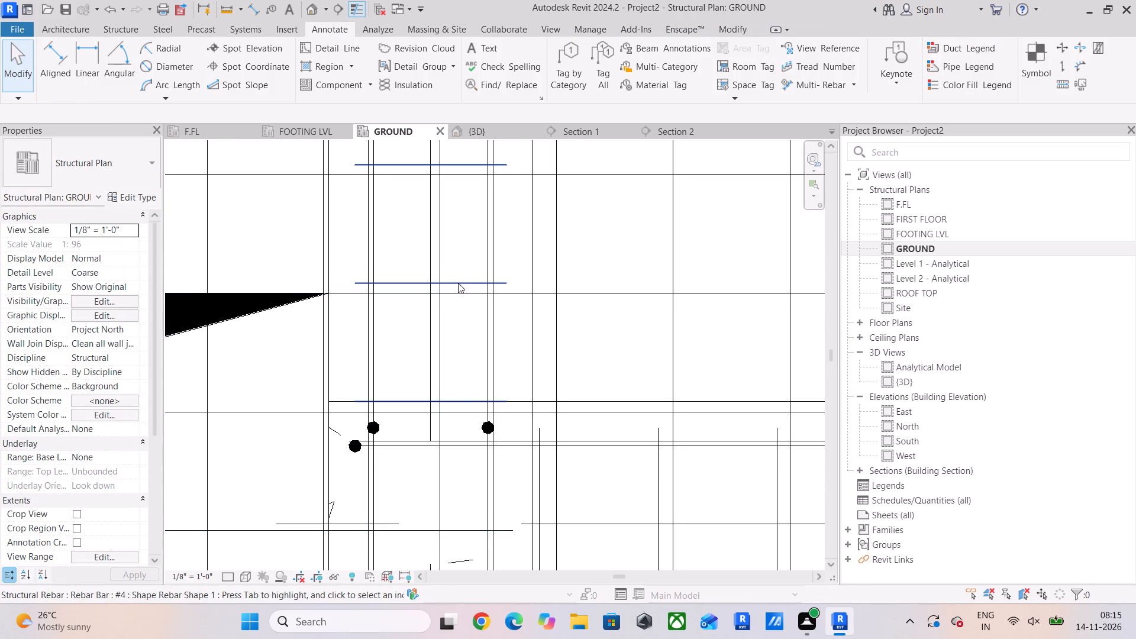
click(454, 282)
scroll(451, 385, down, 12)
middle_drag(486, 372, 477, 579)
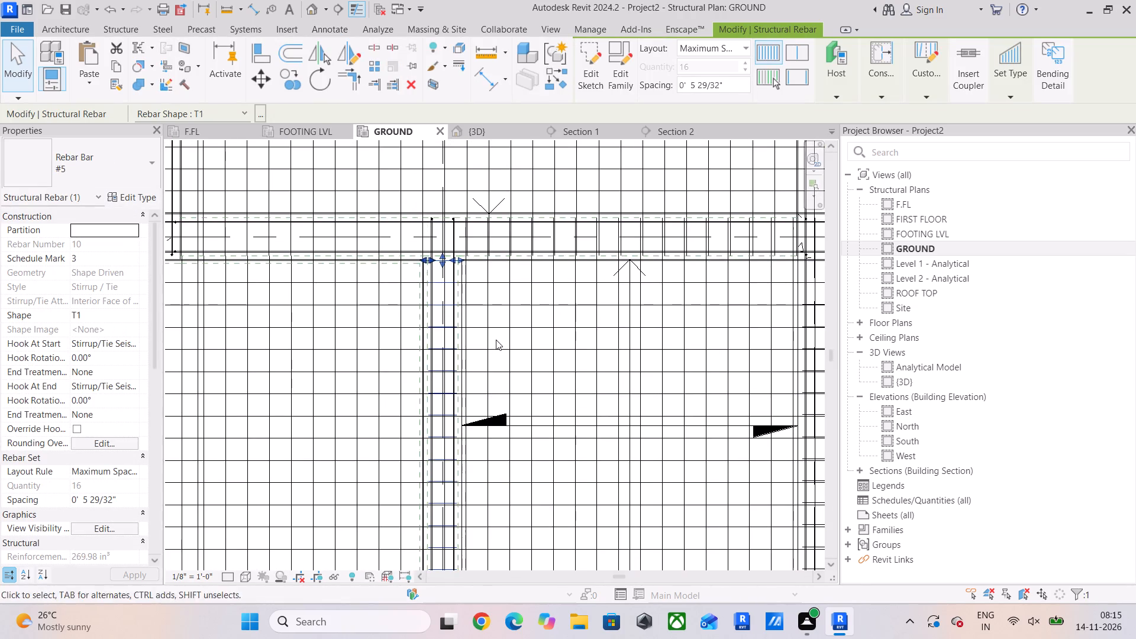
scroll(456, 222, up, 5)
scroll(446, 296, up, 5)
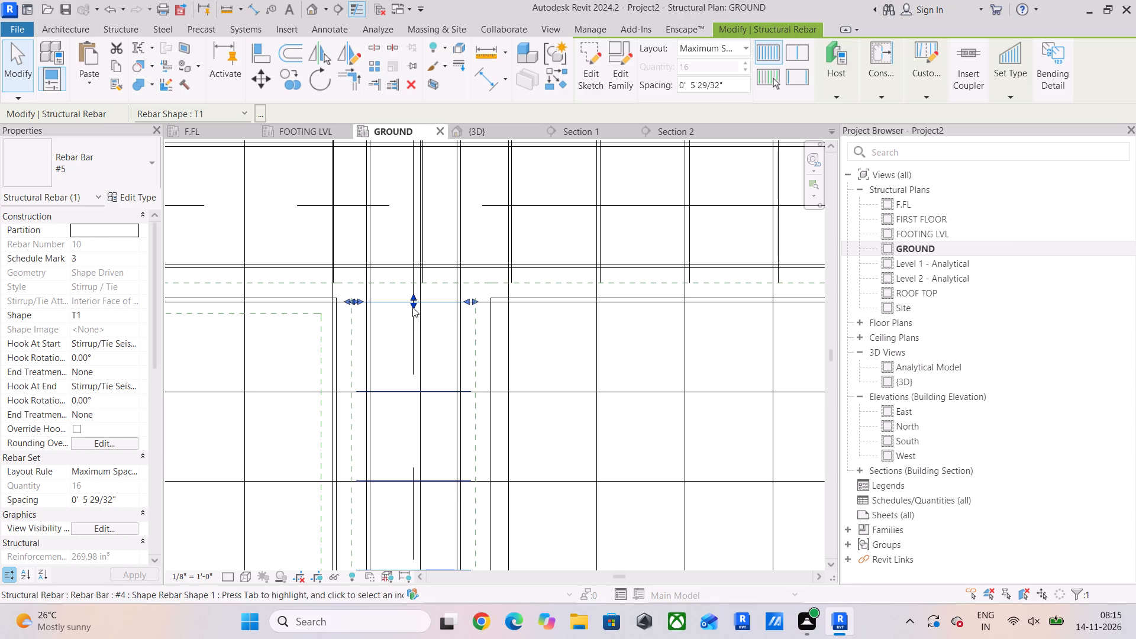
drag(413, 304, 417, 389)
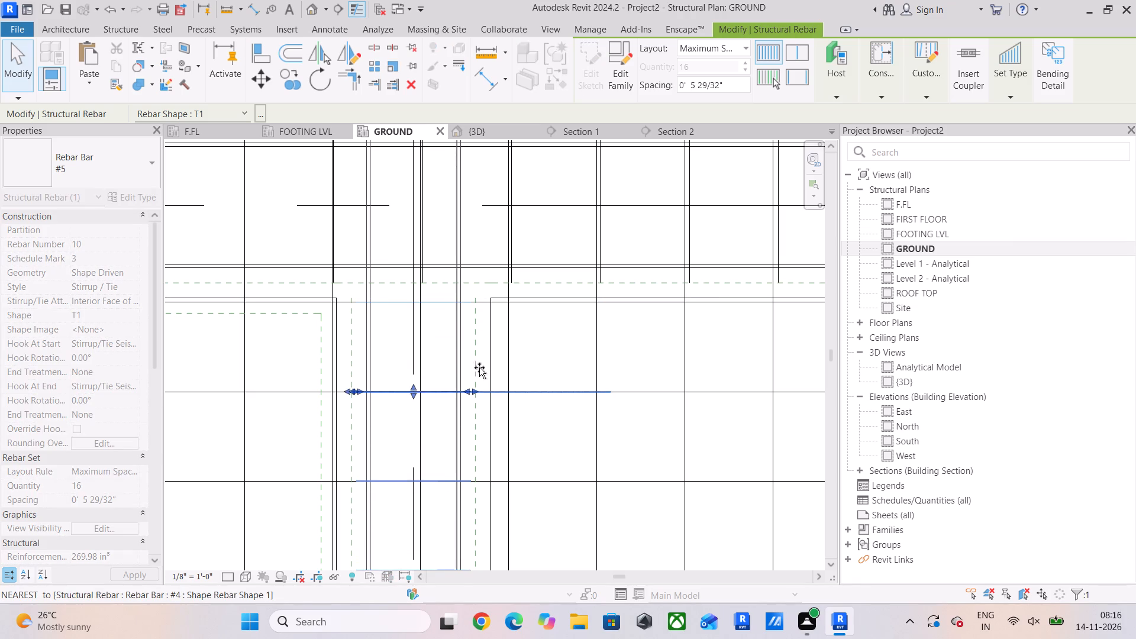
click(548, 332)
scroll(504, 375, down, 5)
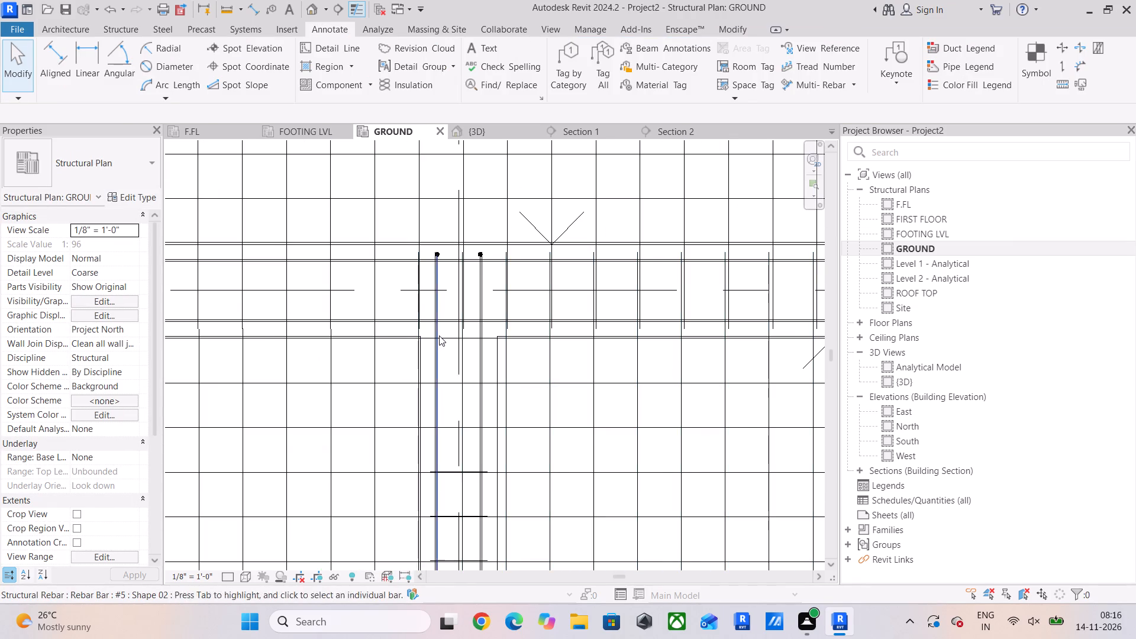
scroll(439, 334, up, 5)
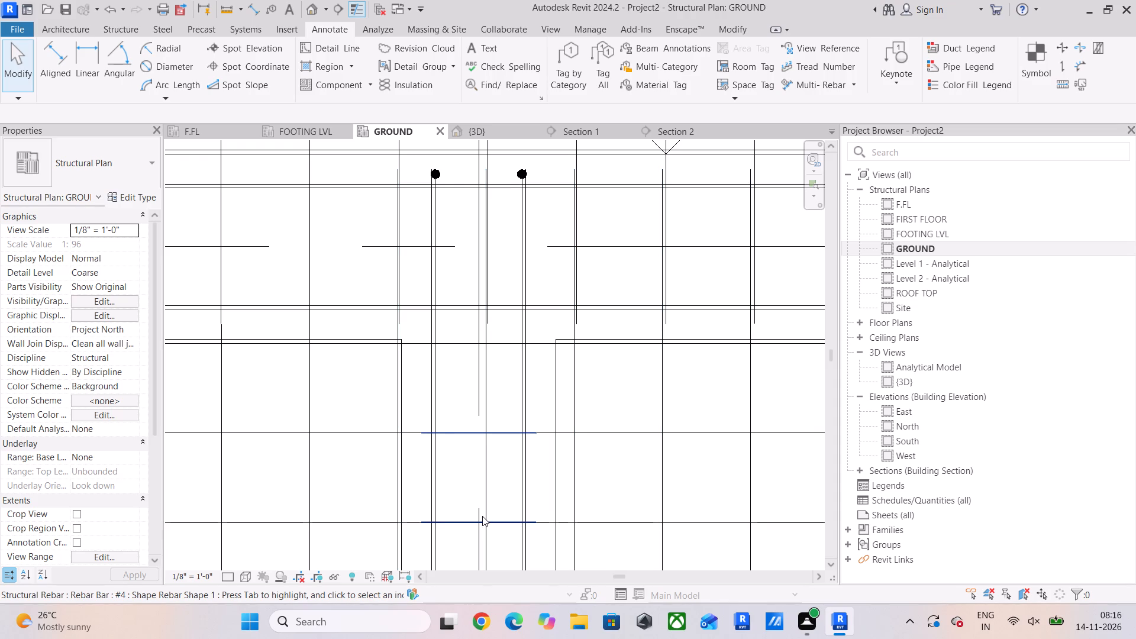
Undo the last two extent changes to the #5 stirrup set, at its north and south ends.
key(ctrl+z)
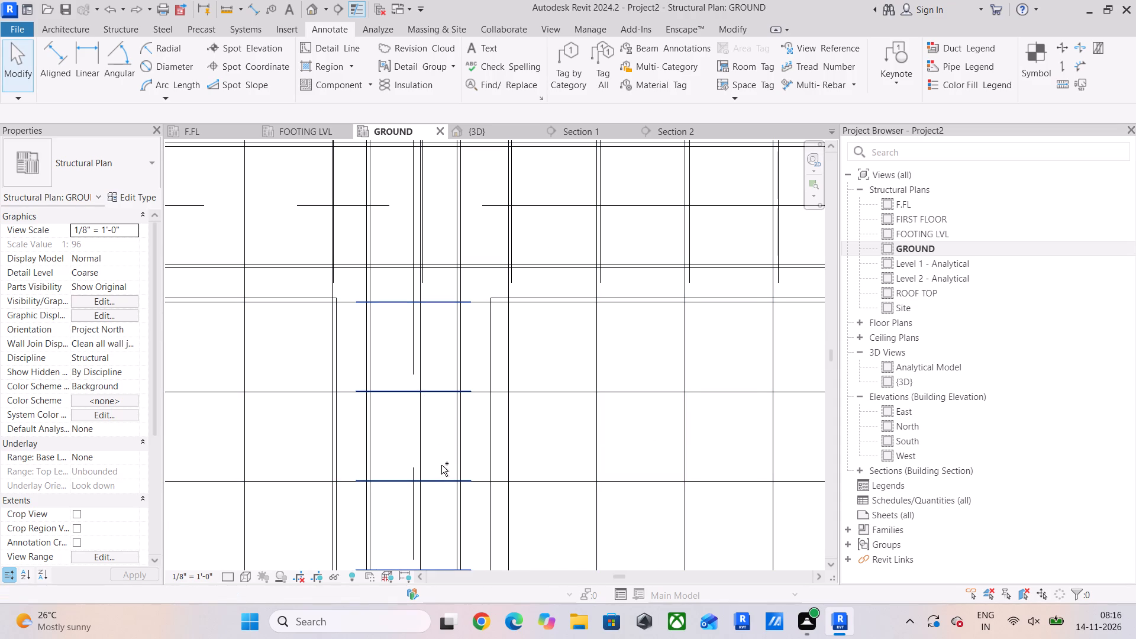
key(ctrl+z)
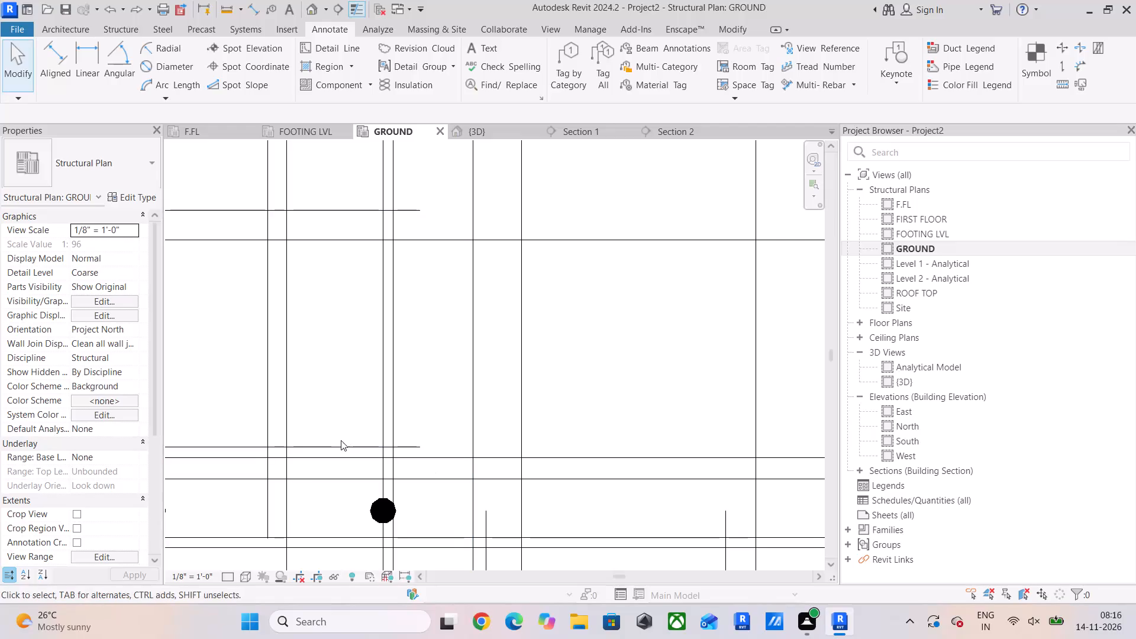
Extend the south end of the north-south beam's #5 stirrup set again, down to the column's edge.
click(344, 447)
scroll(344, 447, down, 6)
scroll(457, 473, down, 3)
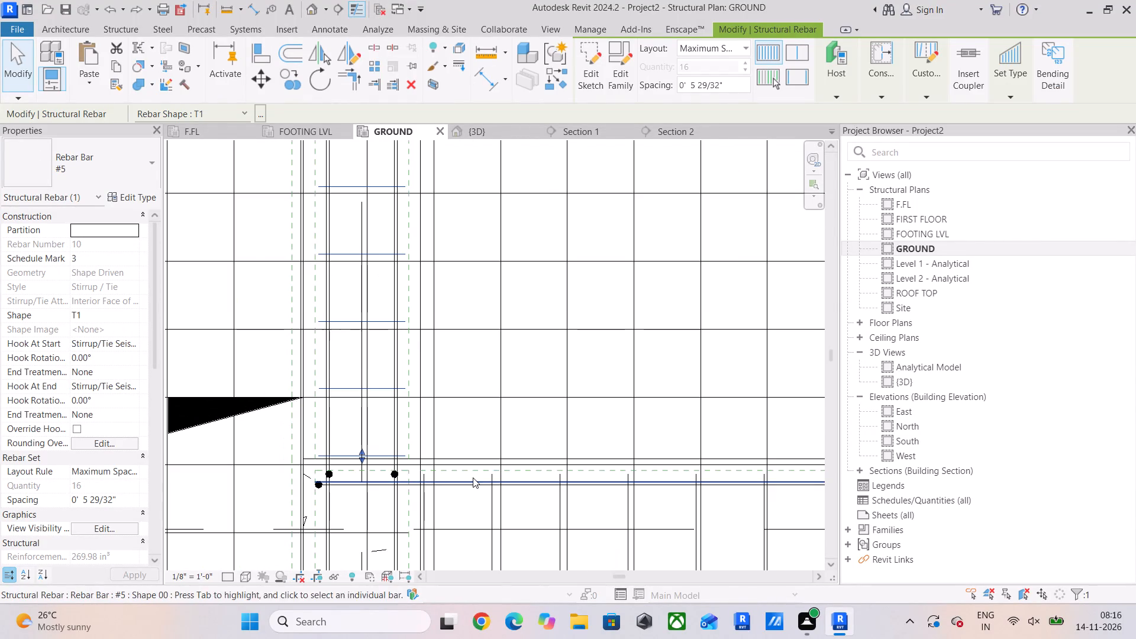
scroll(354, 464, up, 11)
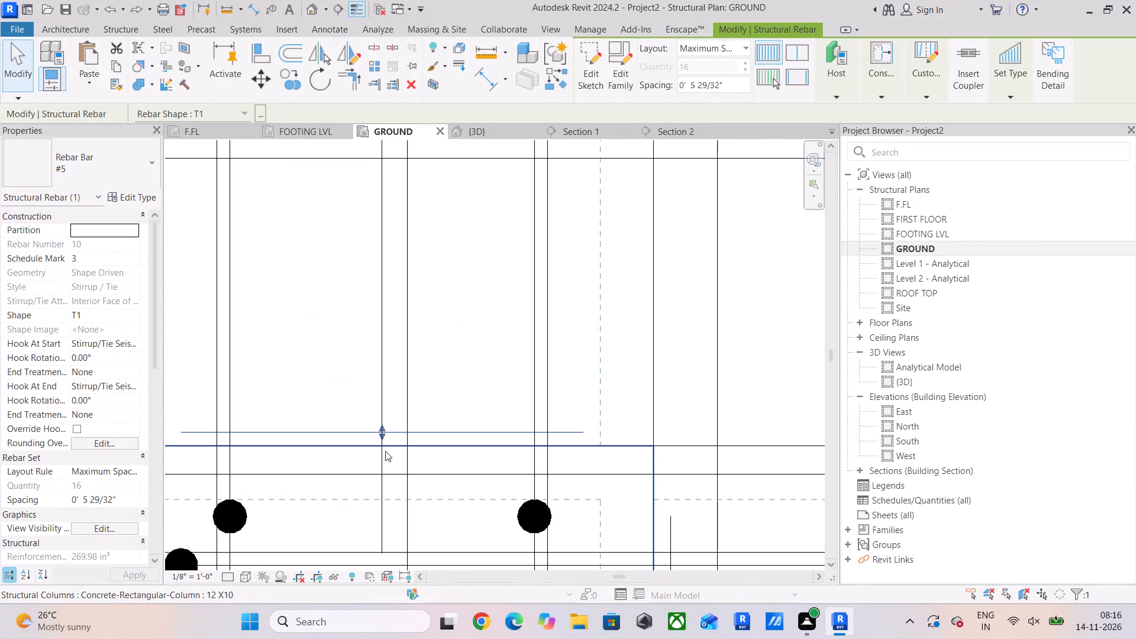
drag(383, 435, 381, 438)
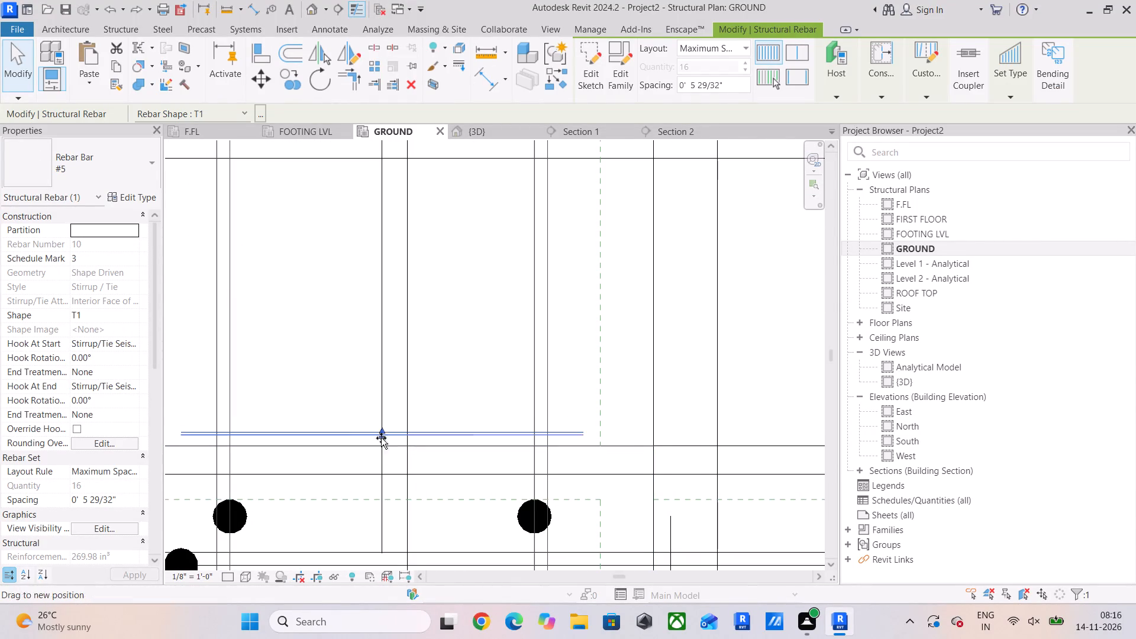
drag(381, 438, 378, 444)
Examine how the #5 stirrups at the north end of the beam line up with the adjoining #4 slab bars.
scroll(383, 356, down, 12)
scroll(448, 320, down, 3)
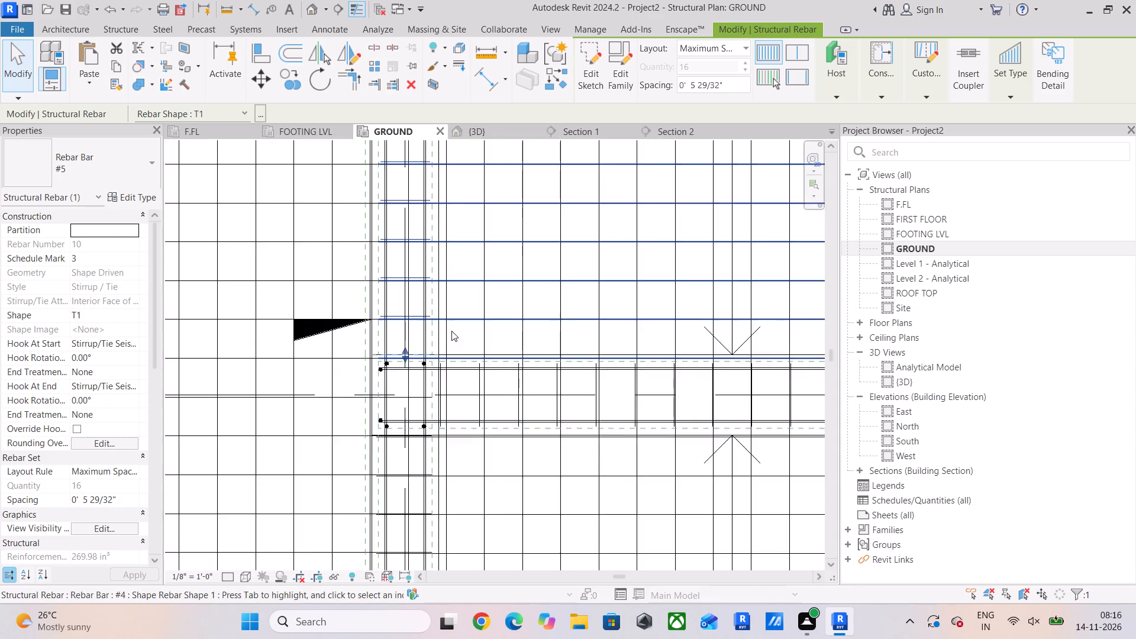
middle_drag(457, 352, 532, 638)
scroll(512, 443, down, 5)
middle_drag(535, 405, 518, 487)
scroll(478, 335, up, 11)
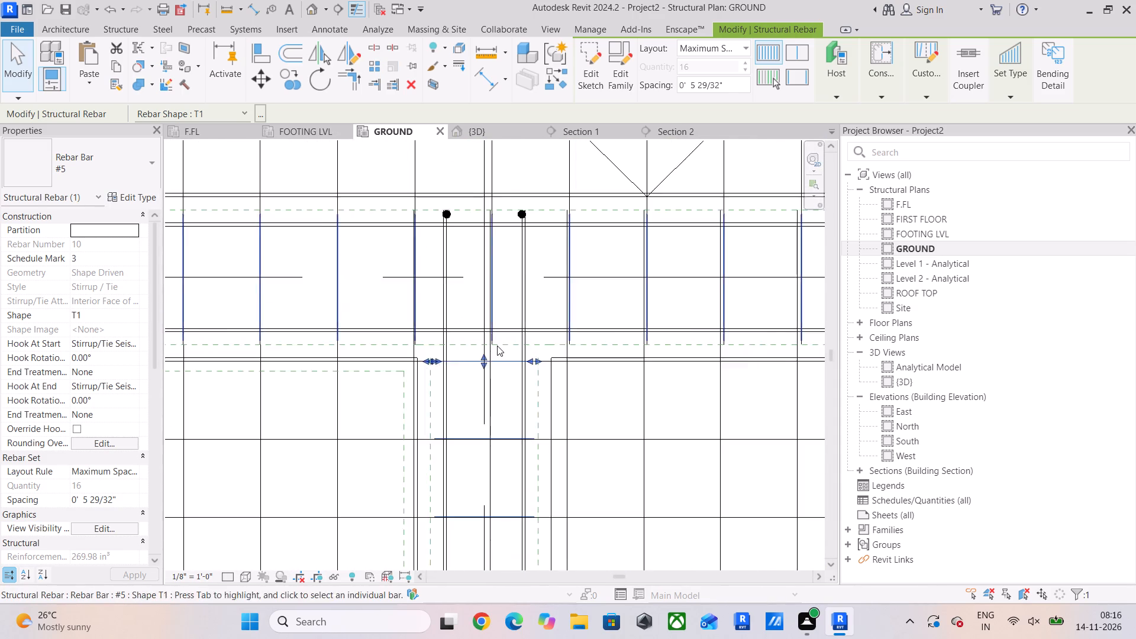
scroll(497, 346, up, 4)
scroll(490, 376, down, 4)
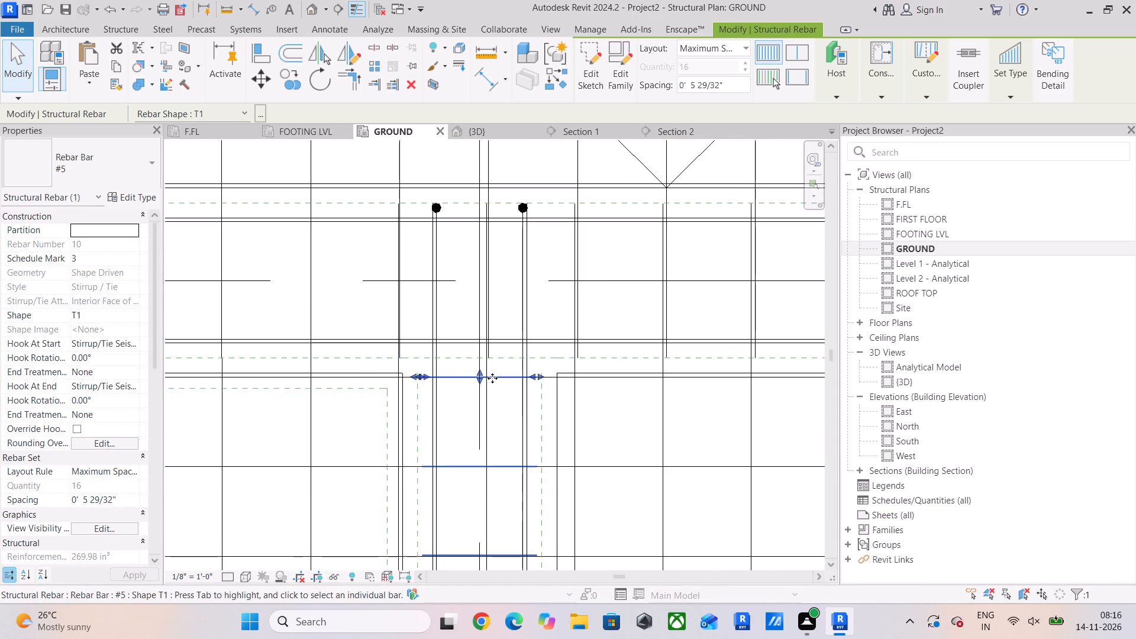
scroll(492, 378, up, 5)
middle_drag(522, 403, 490, 266)
middle_drag(631, 375, 560, 431)
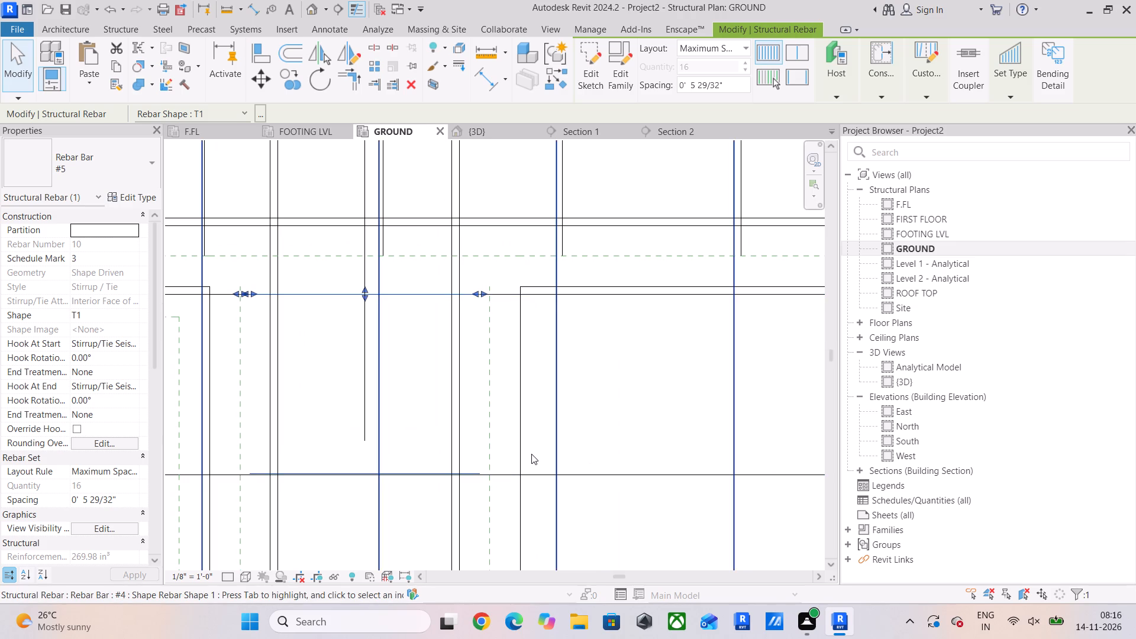
scroll(531, 454, down, 5)
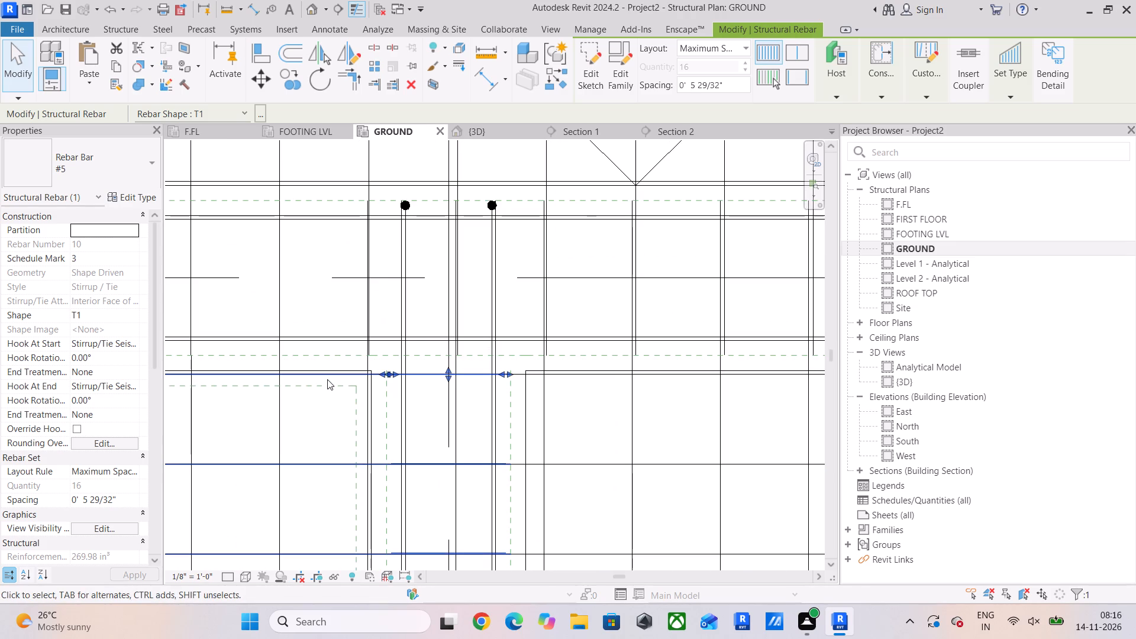
scroll(454, 371, up, 5)
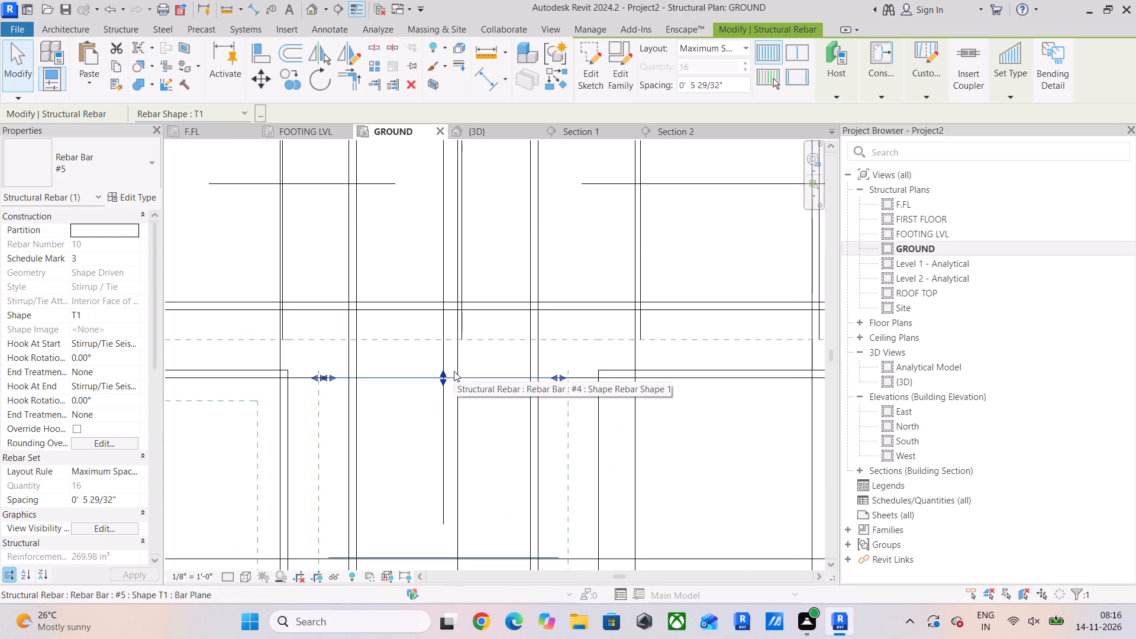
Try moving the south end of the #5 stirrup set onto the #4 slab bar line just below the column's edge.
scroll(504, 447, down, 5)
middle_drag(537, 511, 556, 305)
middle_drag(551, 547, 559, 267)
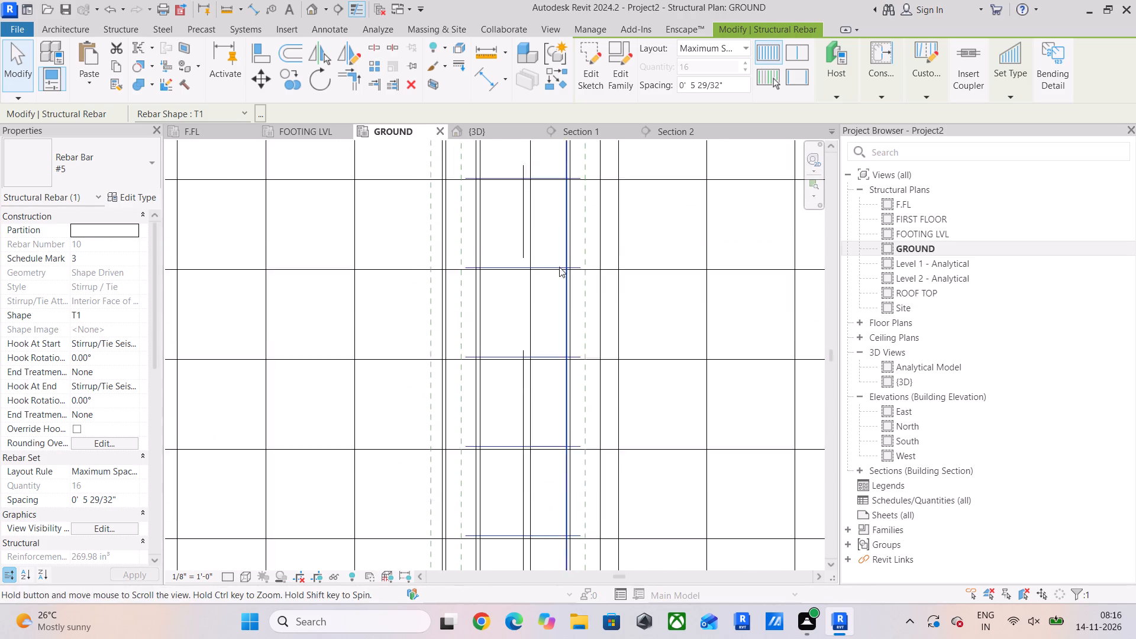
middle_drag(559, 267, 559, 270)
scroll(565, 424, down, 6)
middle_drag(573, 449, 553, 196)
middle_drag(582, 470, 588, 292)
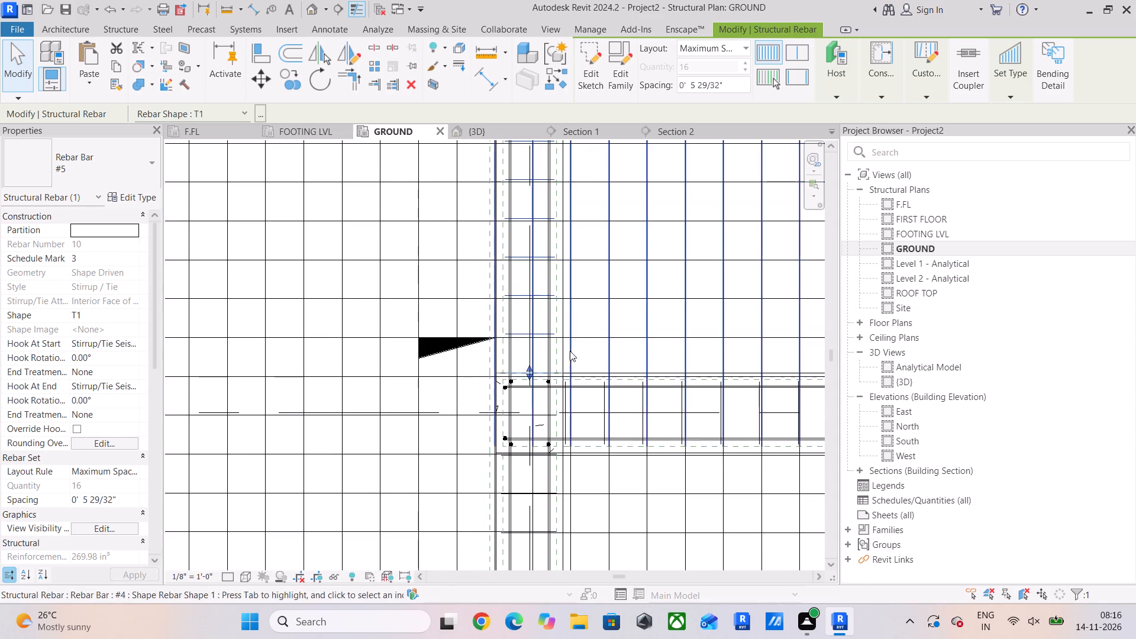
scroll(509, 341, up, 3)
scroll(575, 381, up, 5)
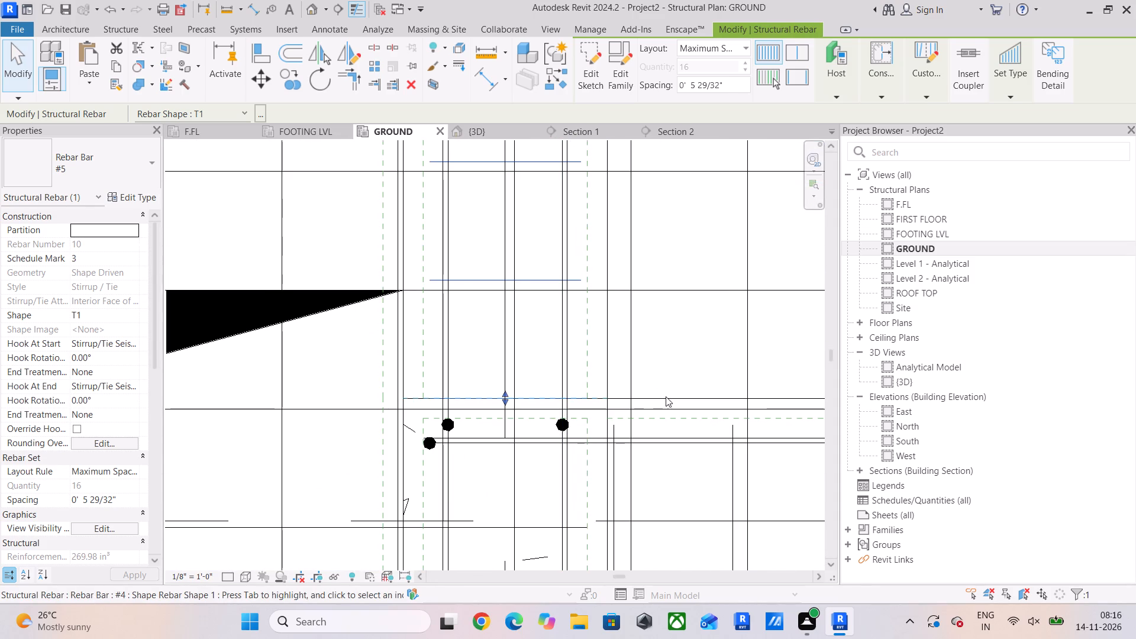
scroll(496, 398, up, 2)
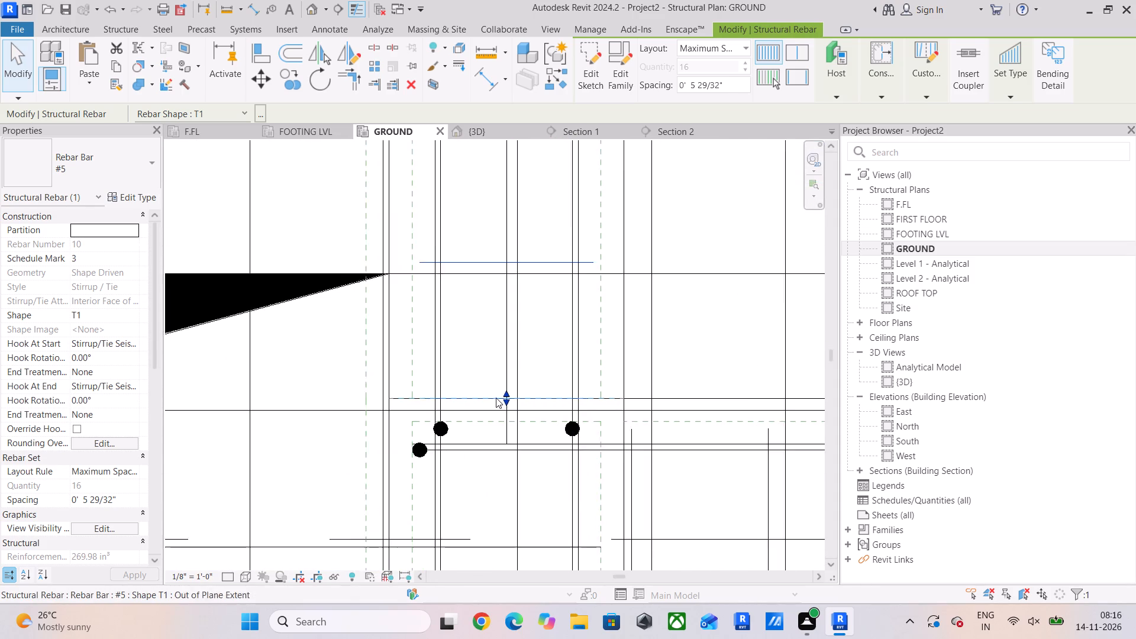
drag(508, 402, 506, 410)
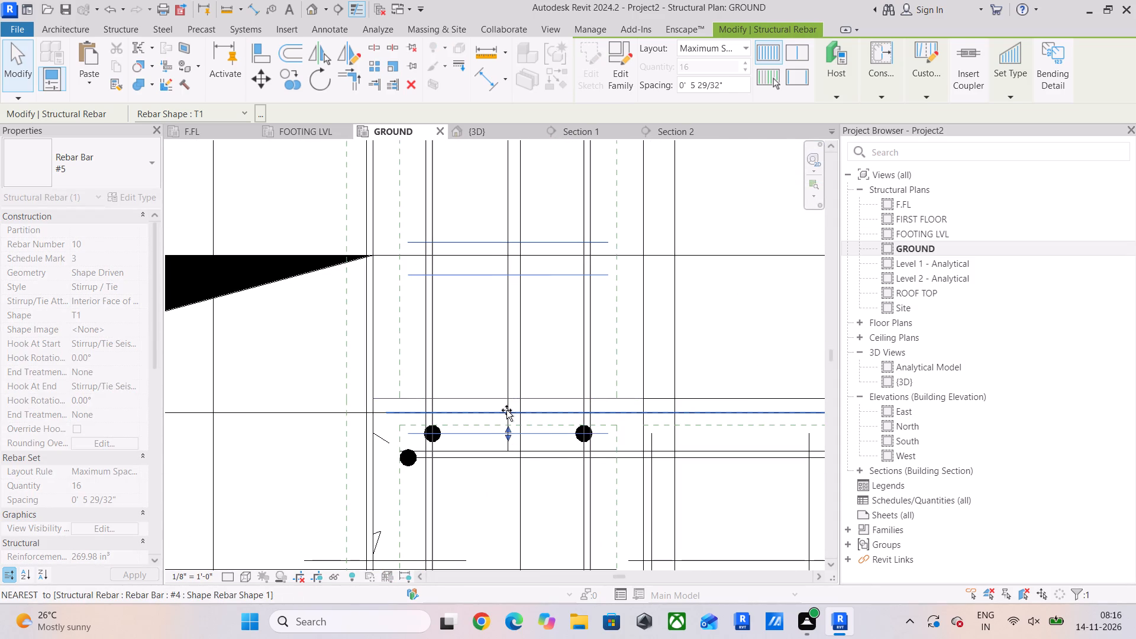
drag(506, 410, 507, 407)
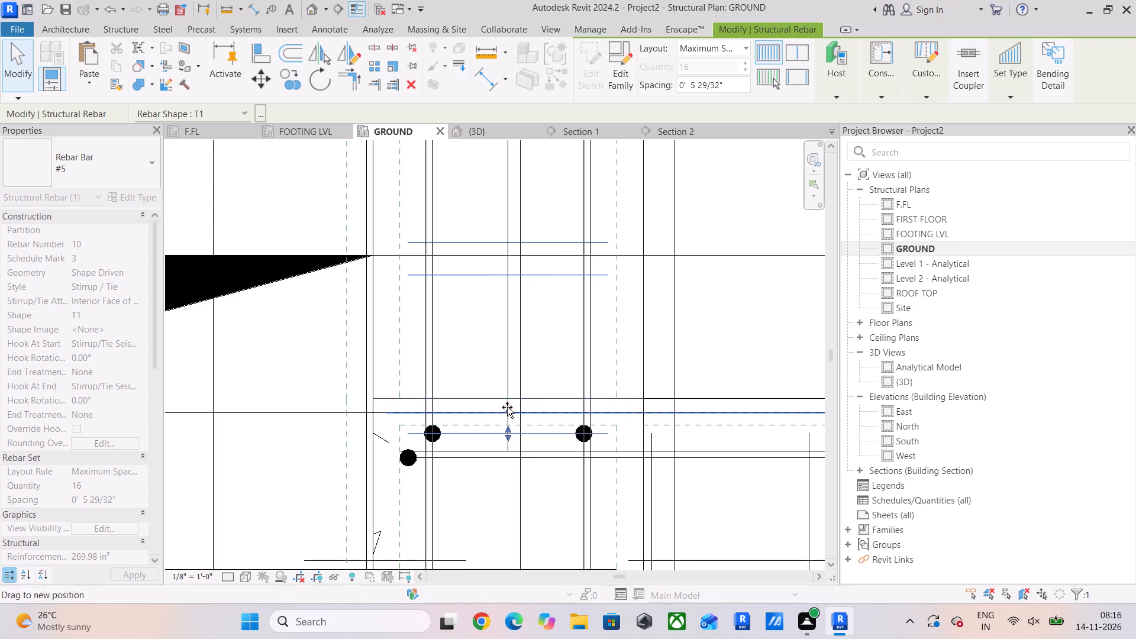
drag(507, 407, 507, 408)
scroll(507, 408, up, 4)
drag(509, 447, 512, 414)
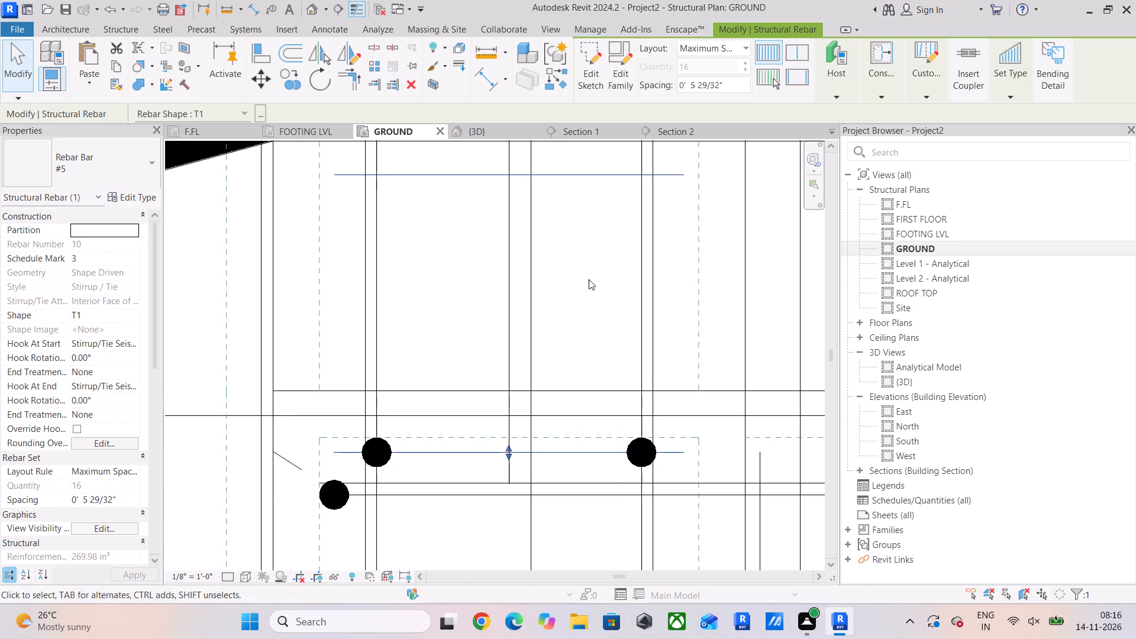
Pull the south end of the north-south beam's #5 stirrup set back north of the column, onto the nearest #4 slab bar line.
scroll(589, 279, down, 9)
scroll(584, 302, up, 2)
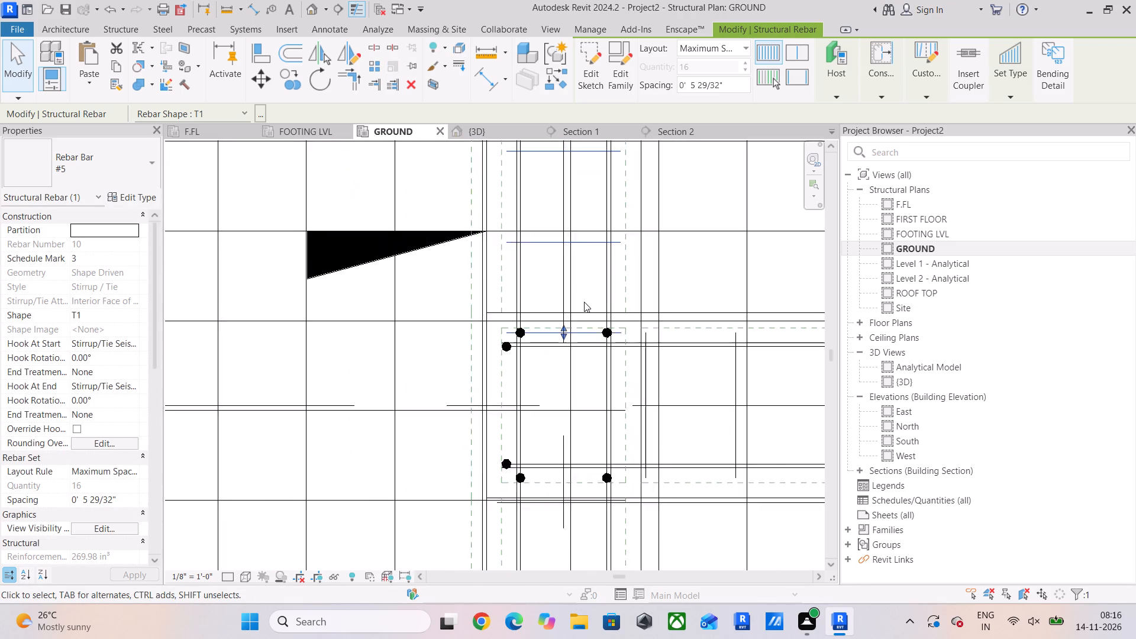
scroll(584, 302, up, 3)
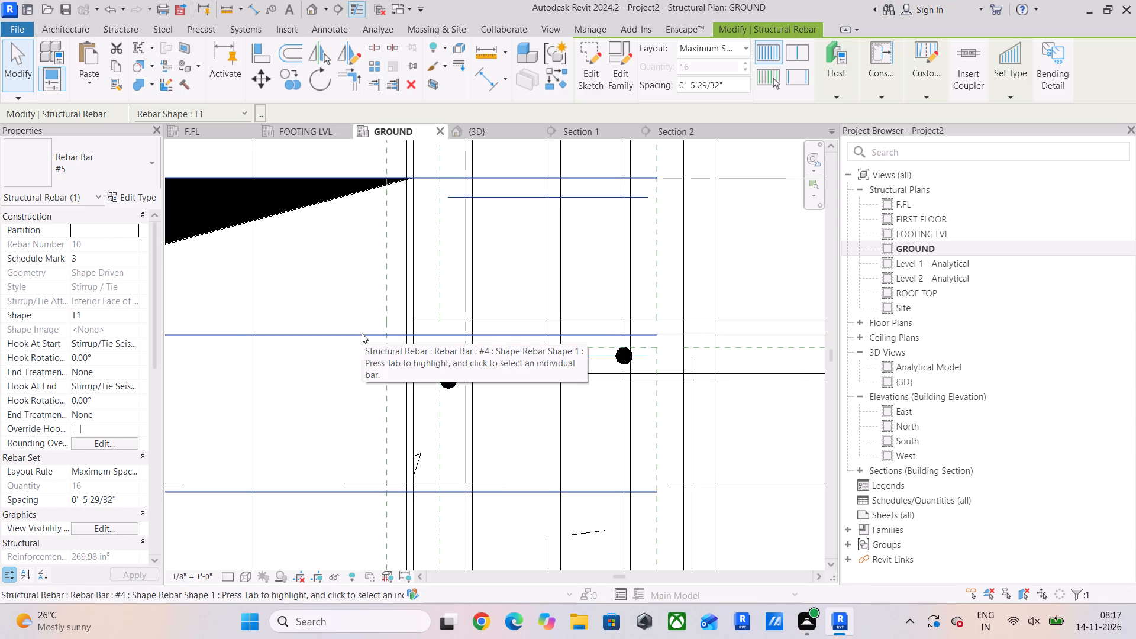
scroll(546, 334, up, 5)
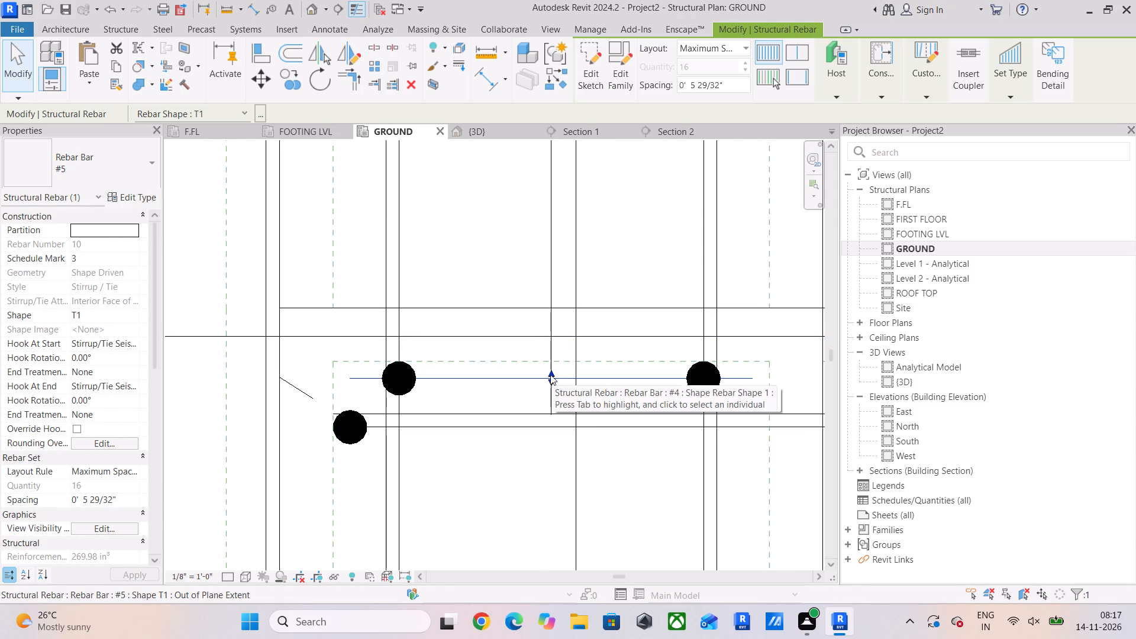
drag(550, 375, 556, 337)
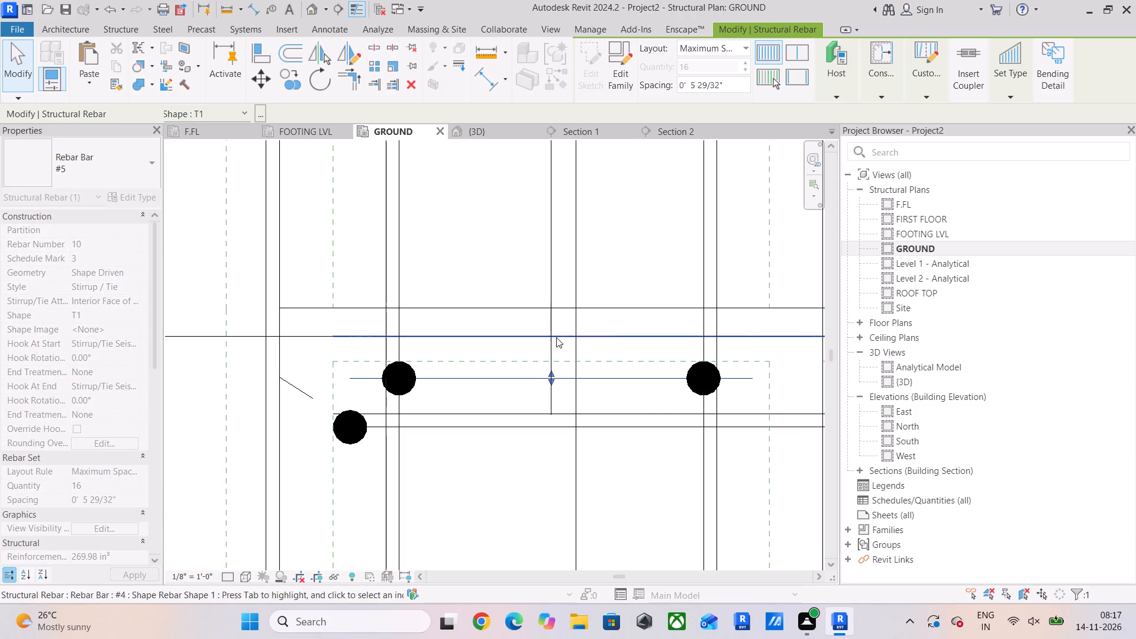
drag(550, 370, 550, 342)
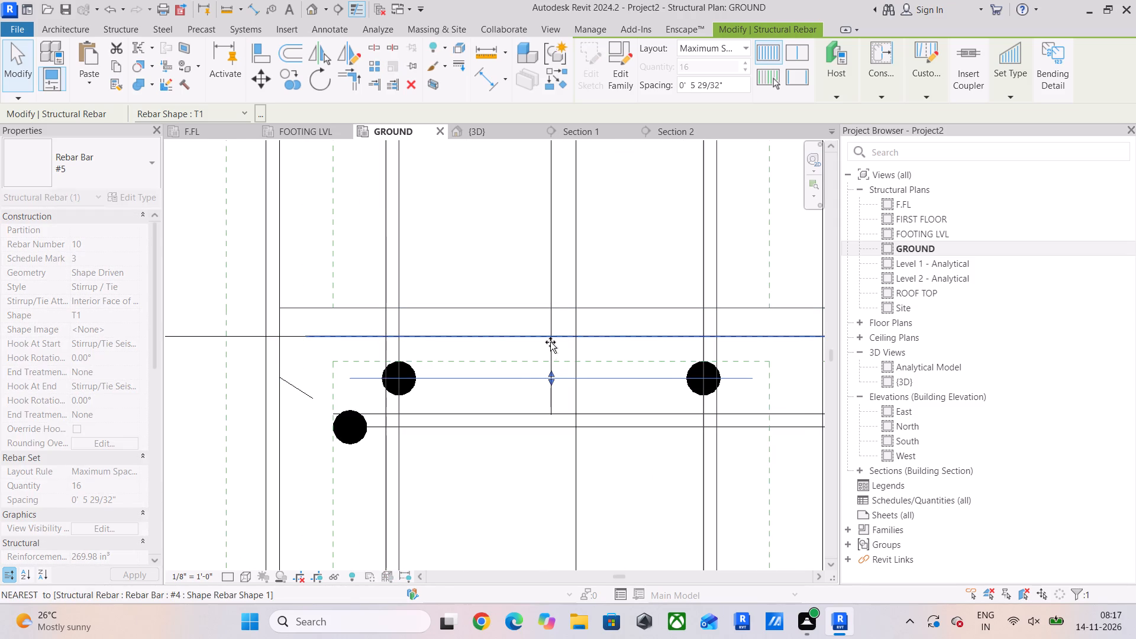
drag(550, 342, 558, 322)
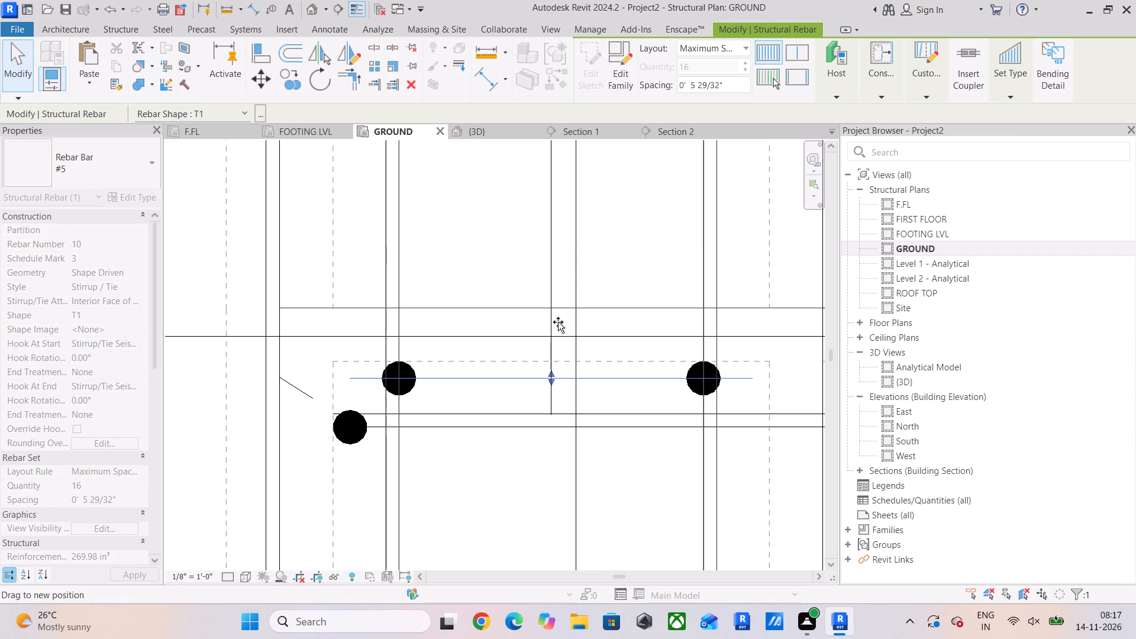
drag(558, 322, 562, 289)
scroll(552, 314, up, 2)
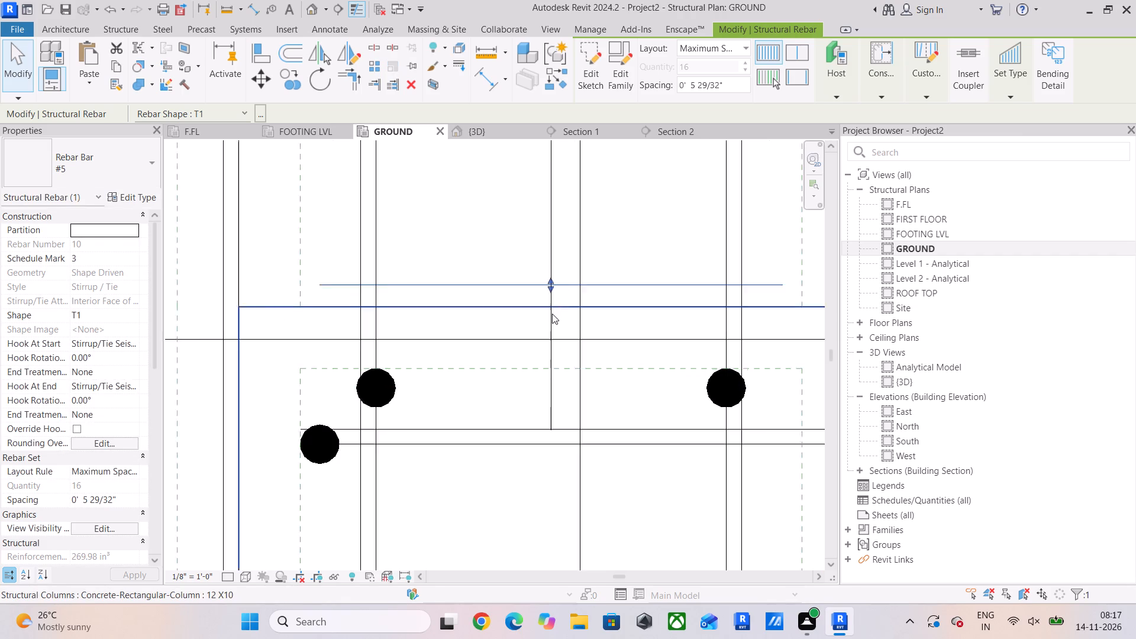
scroll(552, 314, up, 2)
scroll(551, 314, down, 10)
middle_drag(574, 314, 547, 428)
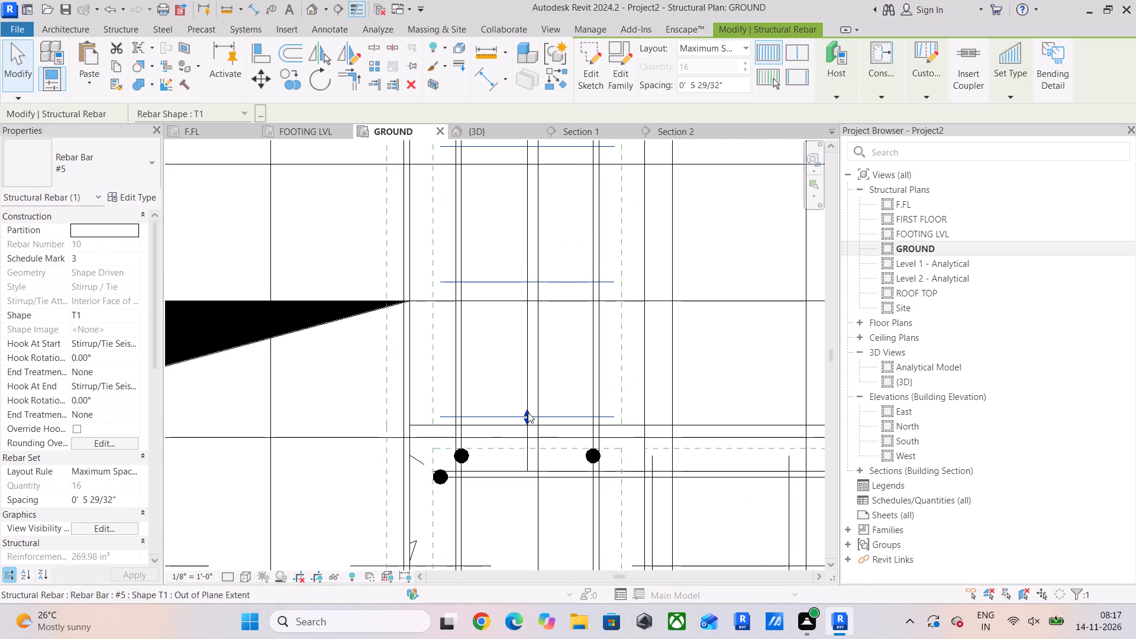
drag(528, 412, 535, 299)
click(571, 352)
Extend the west ends of the east-west #4 slab bars between grids 2 and 4 to the west beam's cover line.
scroll(571, 352, down, 3)
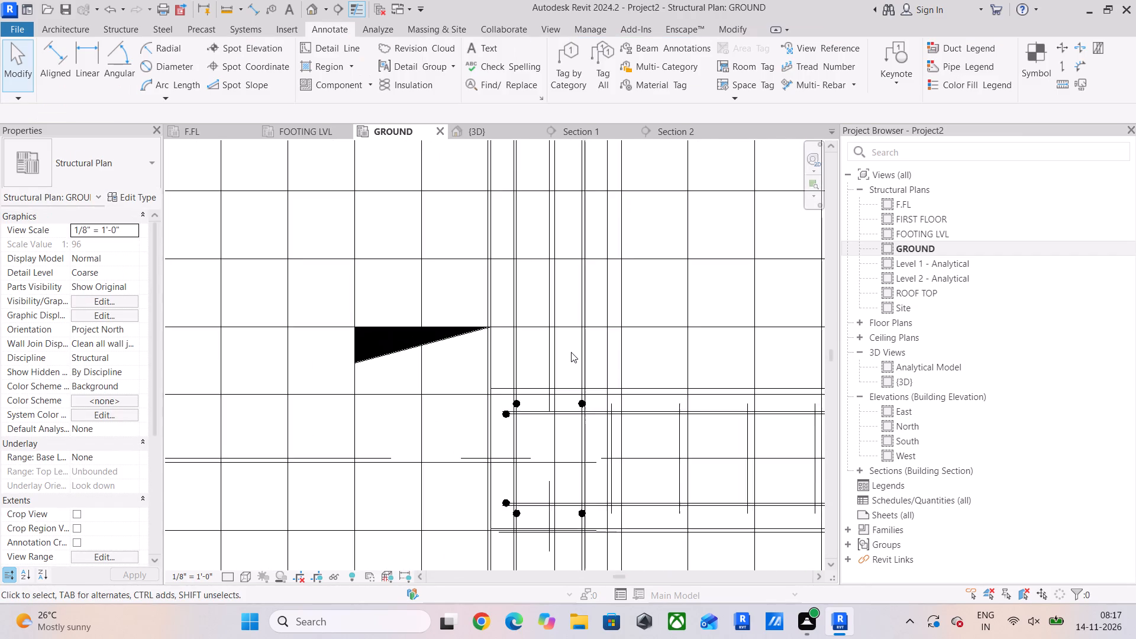
scroll(571, 352, down, 16)
middle_drag(591, 362, 648, 421)
scroll(648, 421, down, 1)
scroll(304, 295, up, 3)
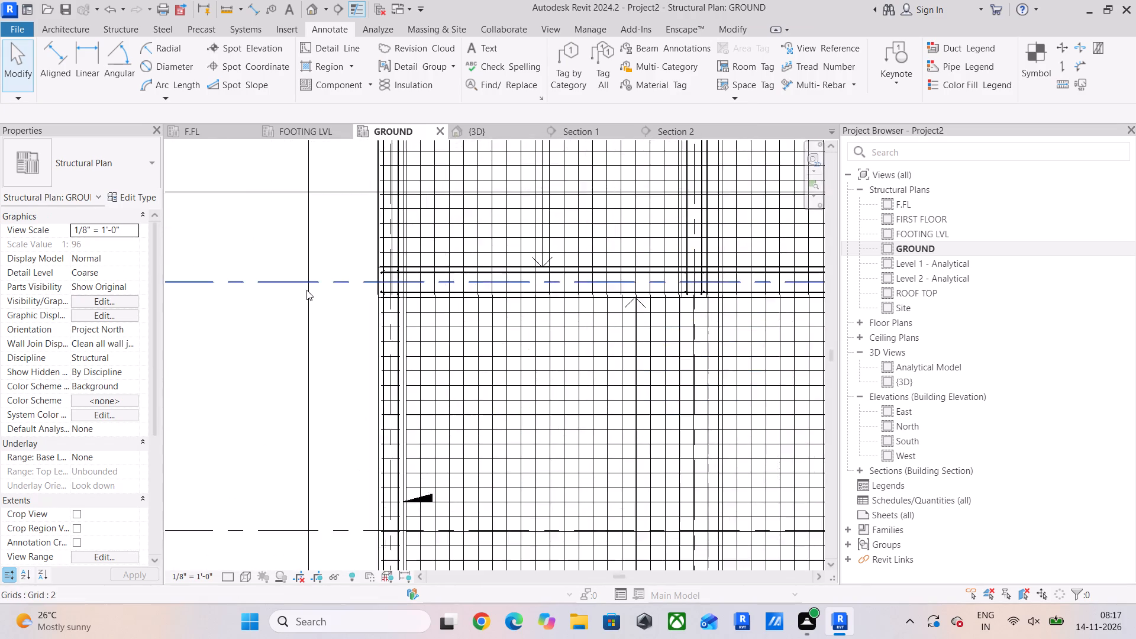
scroll(306, 290, up, 8)
scroll(376, 295, up, 7)
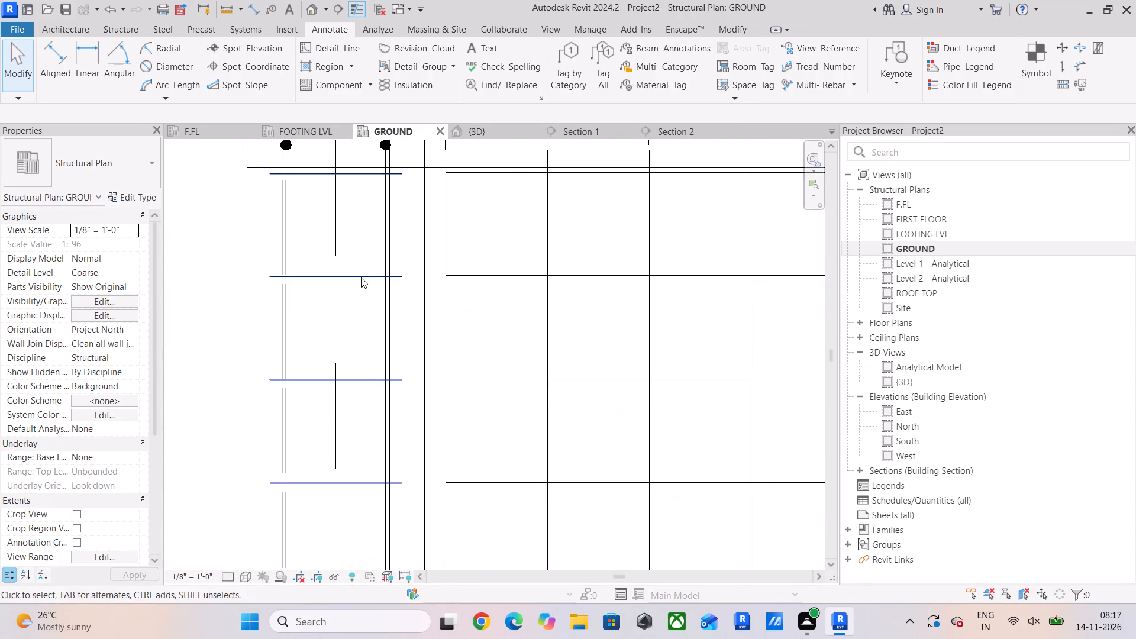
click(469, 277)
scroll(469, 278, down, 10)
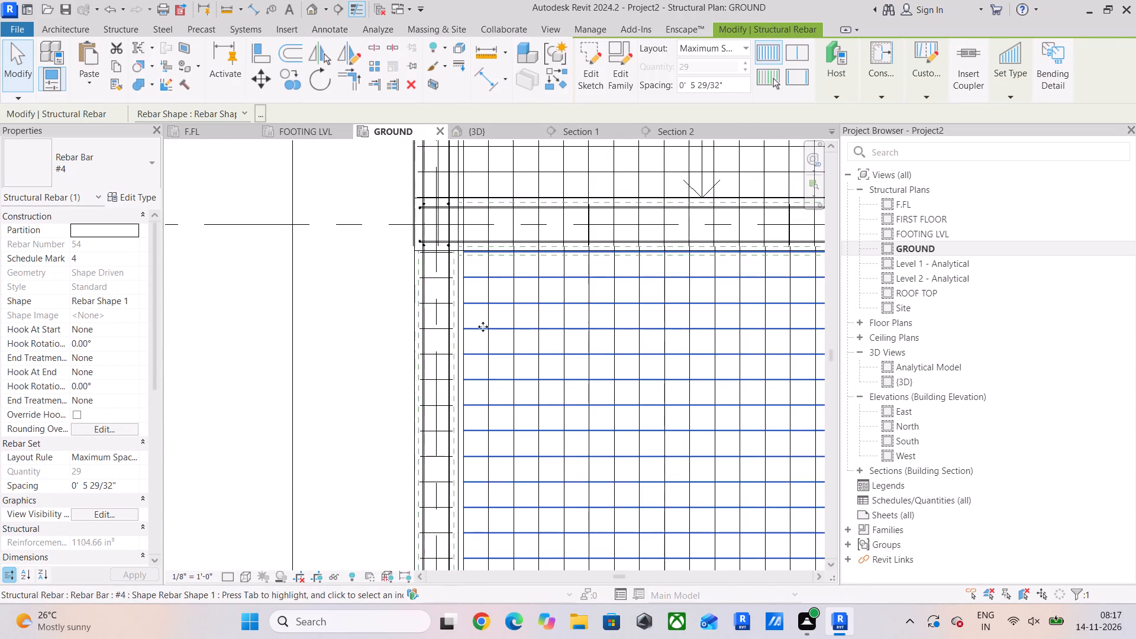
scroll(490, 347, down, 5)
middle_drag(491, 353, 484, 191)
scroll(449, 556, up, 6)
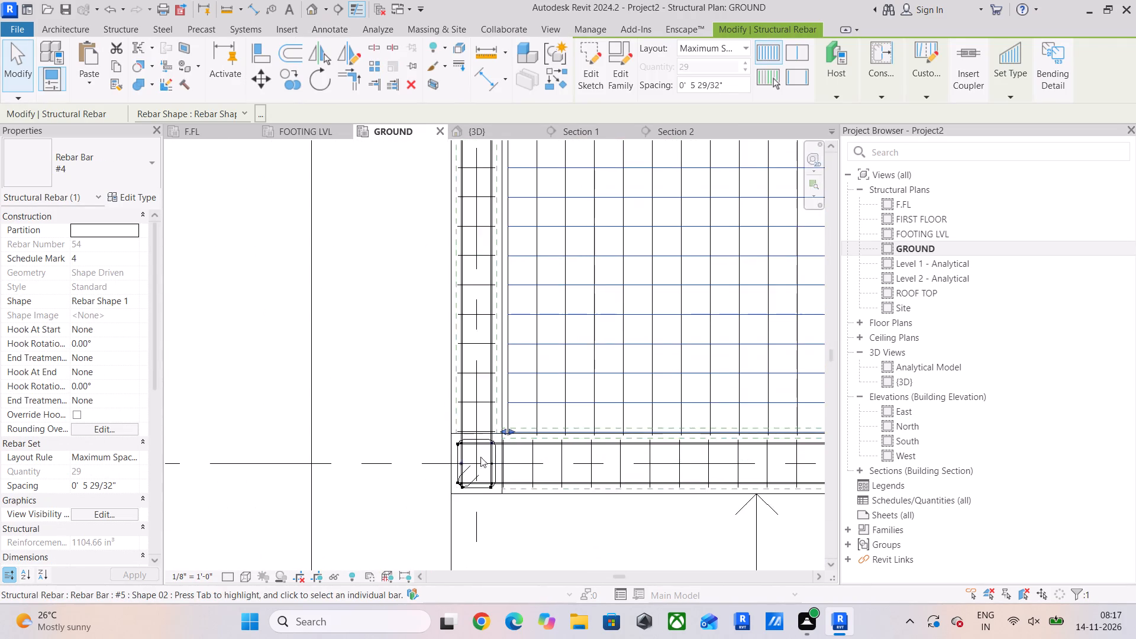
scroll(502, 444, up, 15)
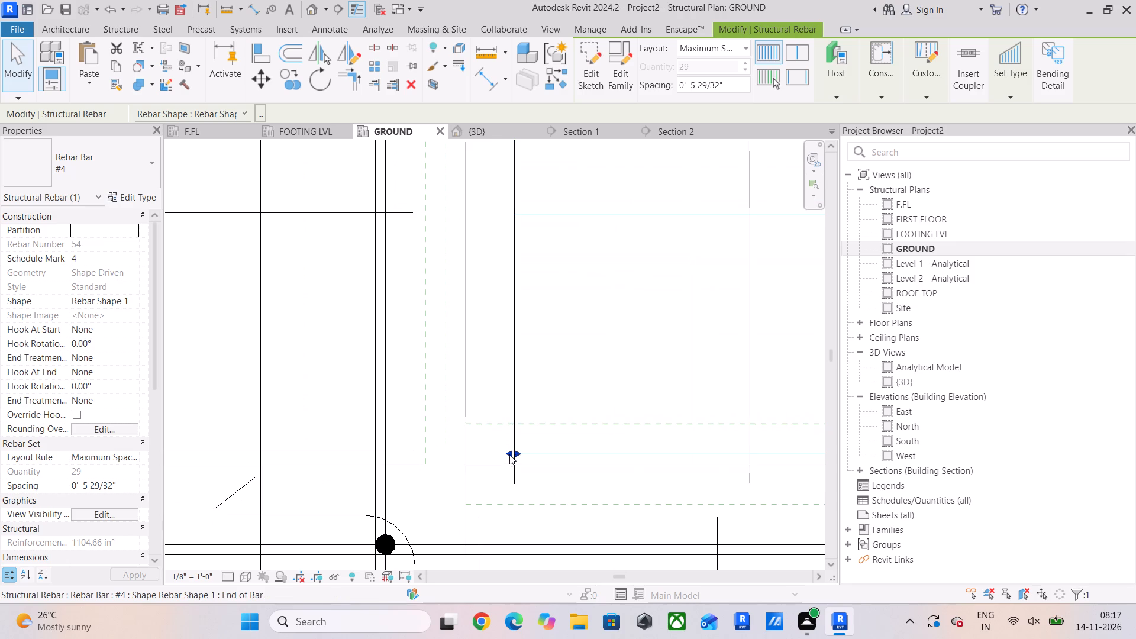
drag(509, 454, 425, 454)
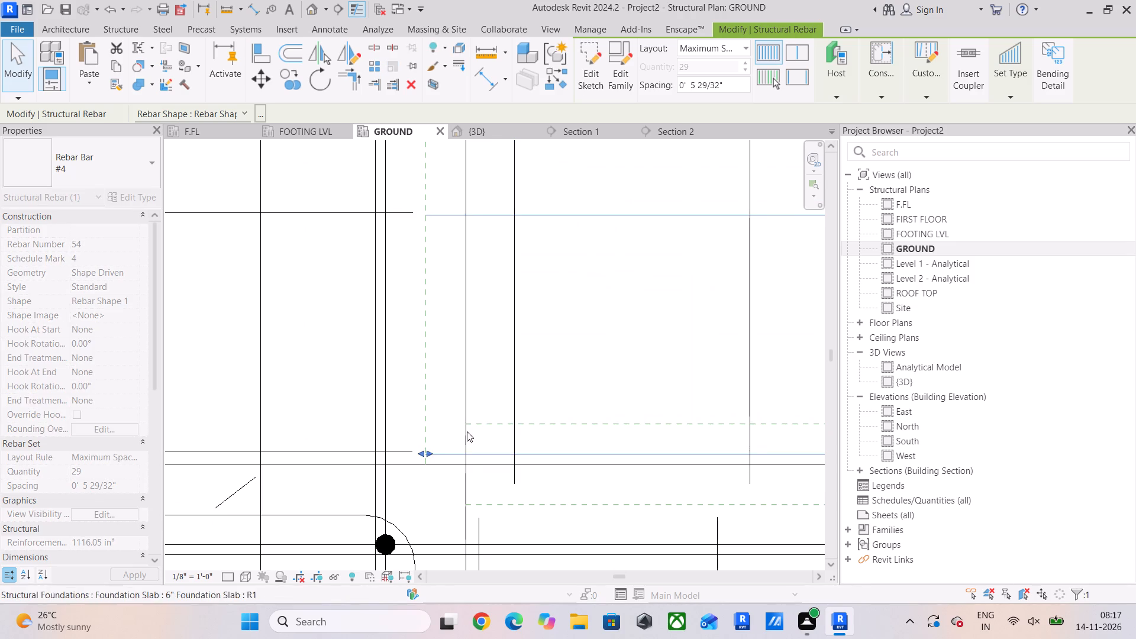
click(405, 388)
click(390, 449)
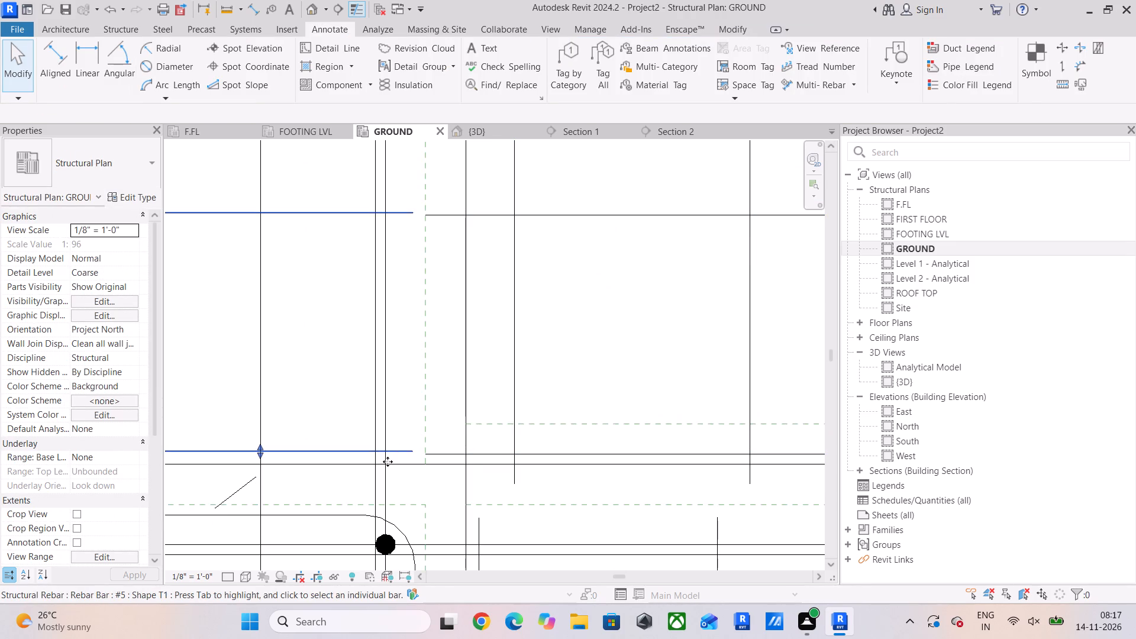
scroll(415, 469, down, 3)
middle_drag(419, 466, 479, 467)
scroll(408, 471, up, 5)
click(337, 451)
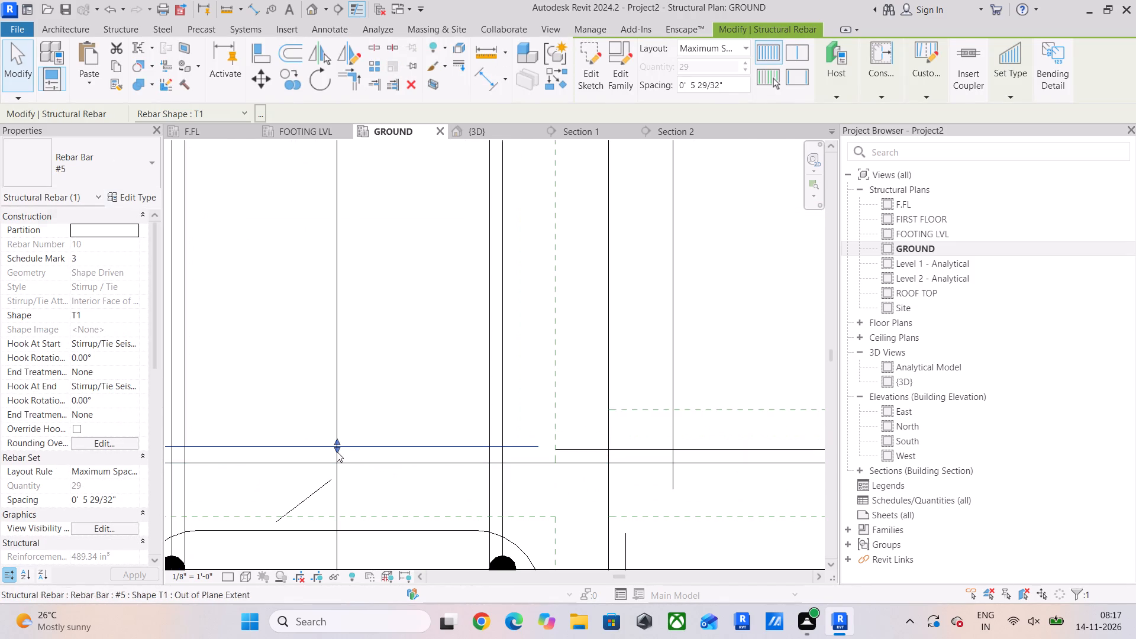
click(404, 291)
Move the west end of the grid 4 beam's westernmost #5 stirrup set east onto the adjacent #4 slab bar line.
scroll(422, 372, down, 6)
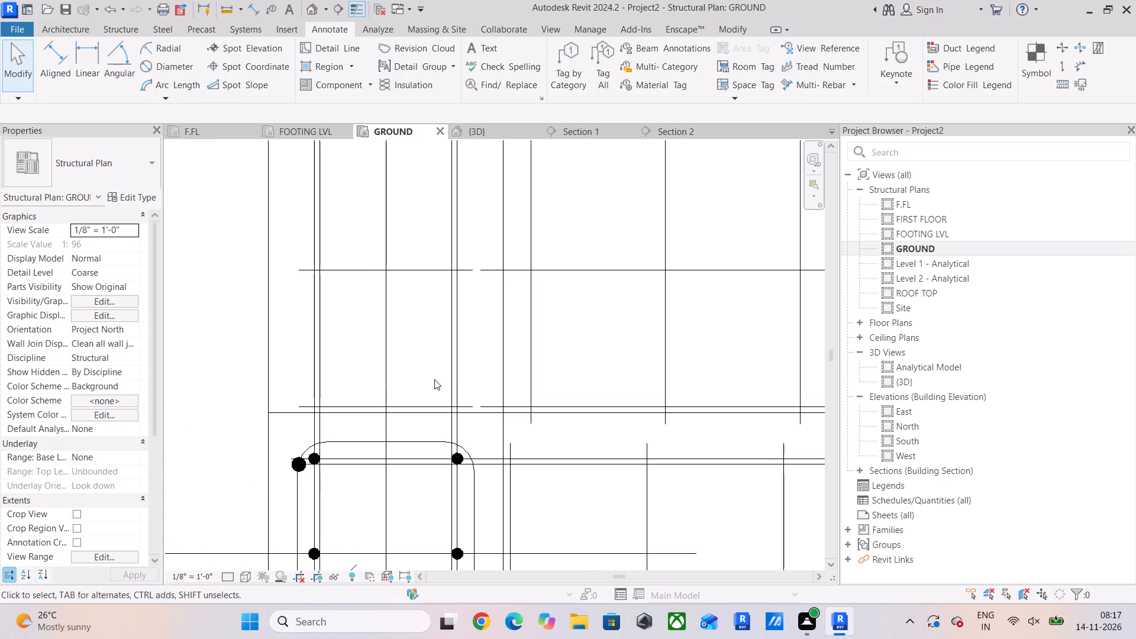
scroll(436, 380, down, 12)
scroll(464, 412, up, 8)
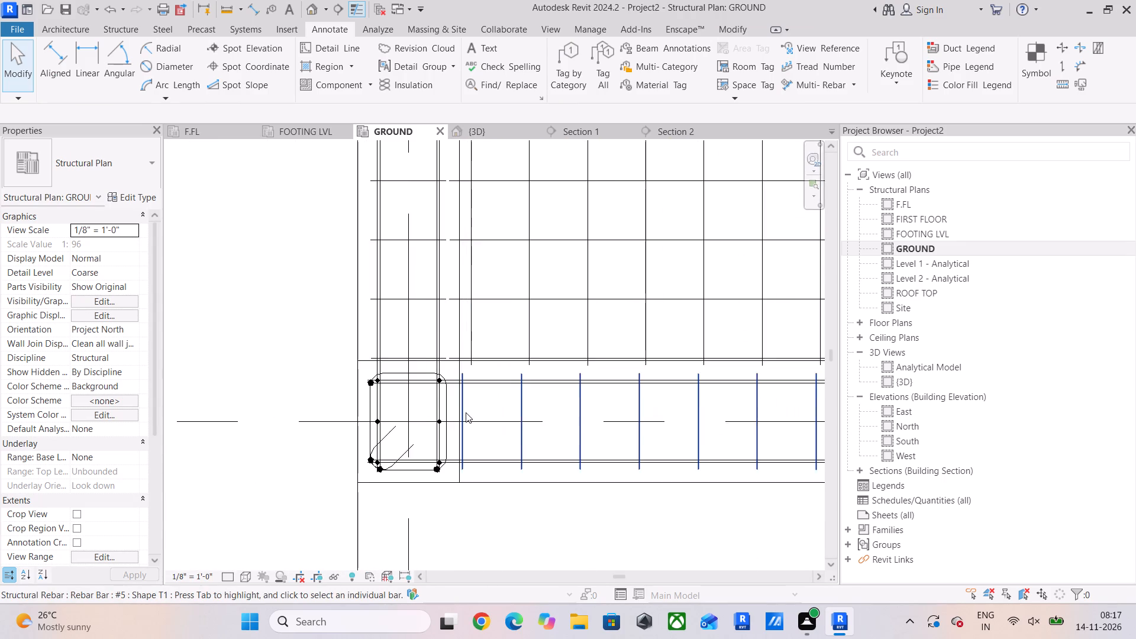
scroll(466, 412, up, 4)
click(461, 392)
drag(463, 434, 476, 434)
Pull the east end of that grid 4 #5 stirrup set west, away from the column and onto the #4 slab bar line.
scroll(575, 434, down, 9)
middle_drag(738, 444, 222, 450)
scroll(221, 451, down, 1)
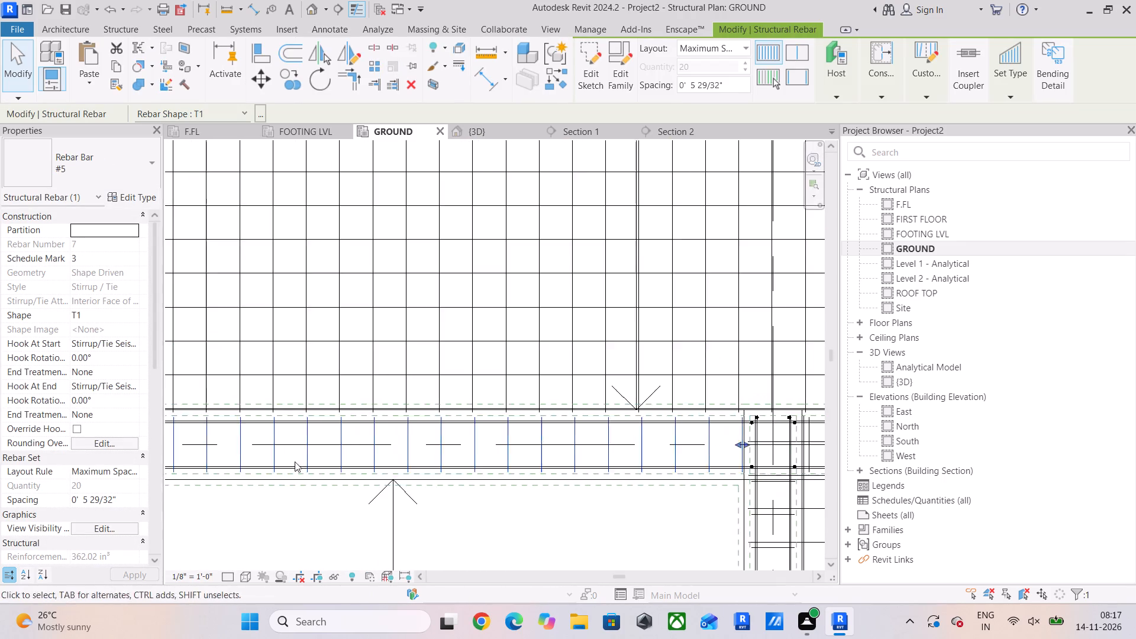
scroll(521, 449, down, 2)
scroll(650, 447, up, 5)
middle_drag(670, 450, 485, 459)
scroll(593, 452, up, 7)
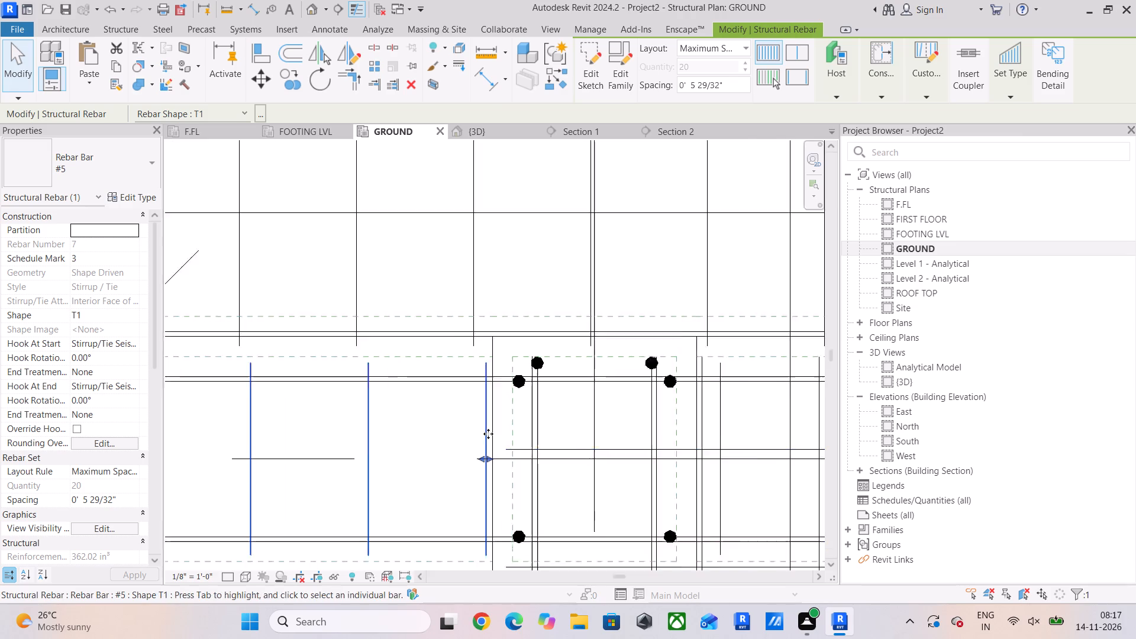
scroll(488, 434, up, 2)
drag(482, 472, 467, 473)
click(403, 472)
Move the west end of the grid 4 #5 stirrup set just east of the column onto the adjacent #4 slab bar line.
scroll(402, 471, down, 4)
scroll(466, 452, down, 4)
middle_drag(466, 452, 383, 380)
middle_drag(489, 369, 403, 418)
scroll(402, 413, up, 5)
click(405, 410)
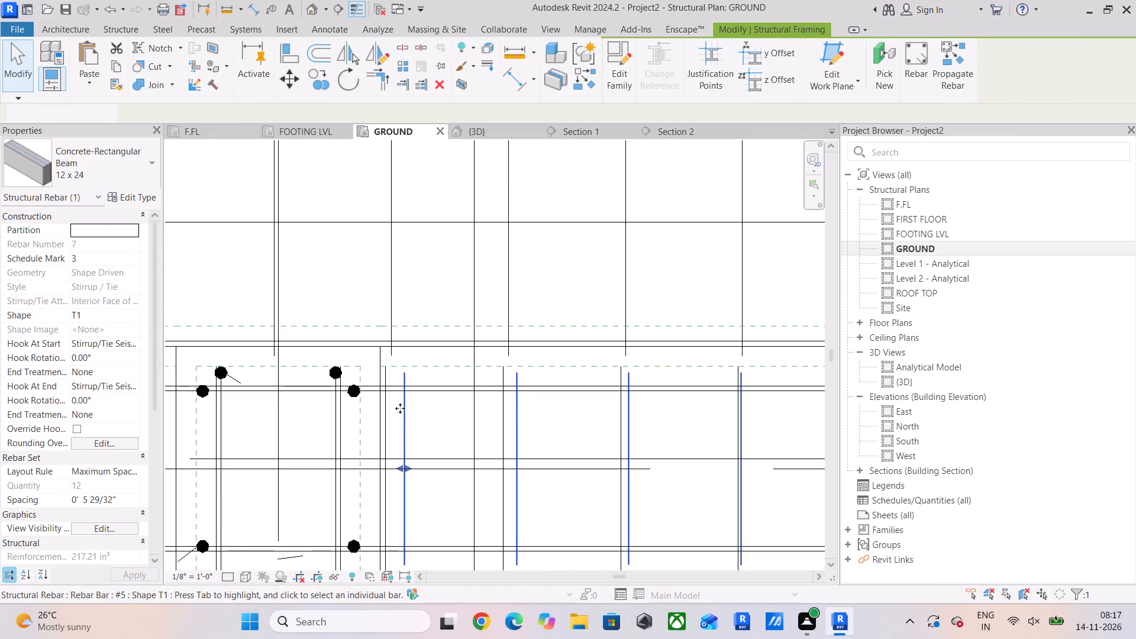
drag(396, 466, 389, 468)
Extend the east end of this grid 4 #5 stirrup set to the #4 slab bar line beside the crossing north-south beam.
scroll(486, 441, down, 5)
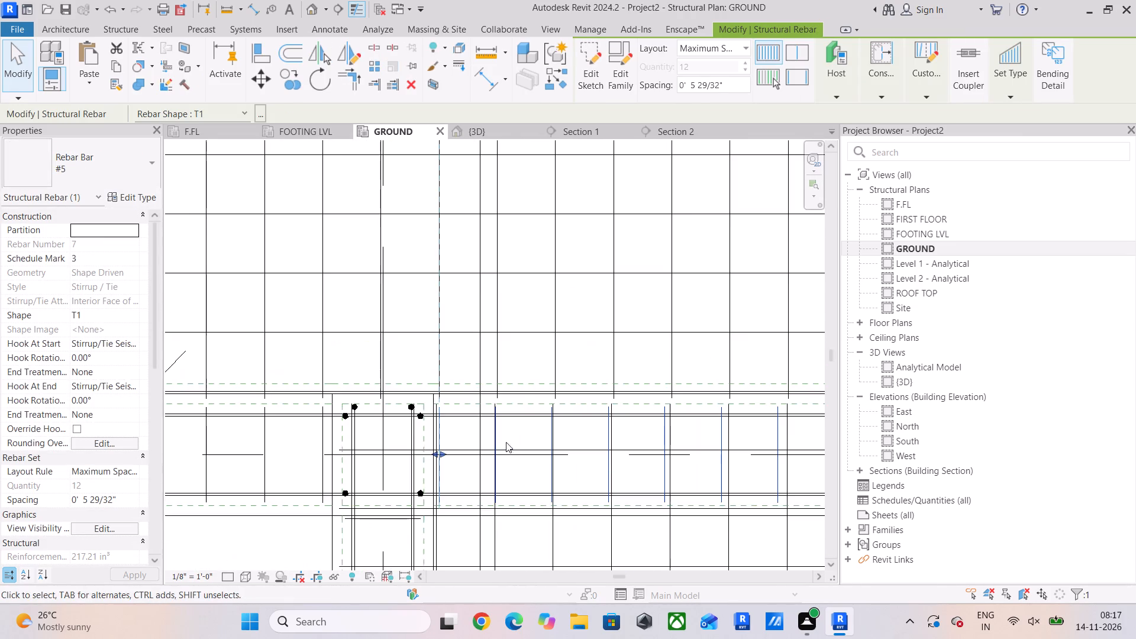
scroll(511, 435, up, 5)
scroll(511, 435, down, 11)
middle_drag(595, 454, 198, 463)
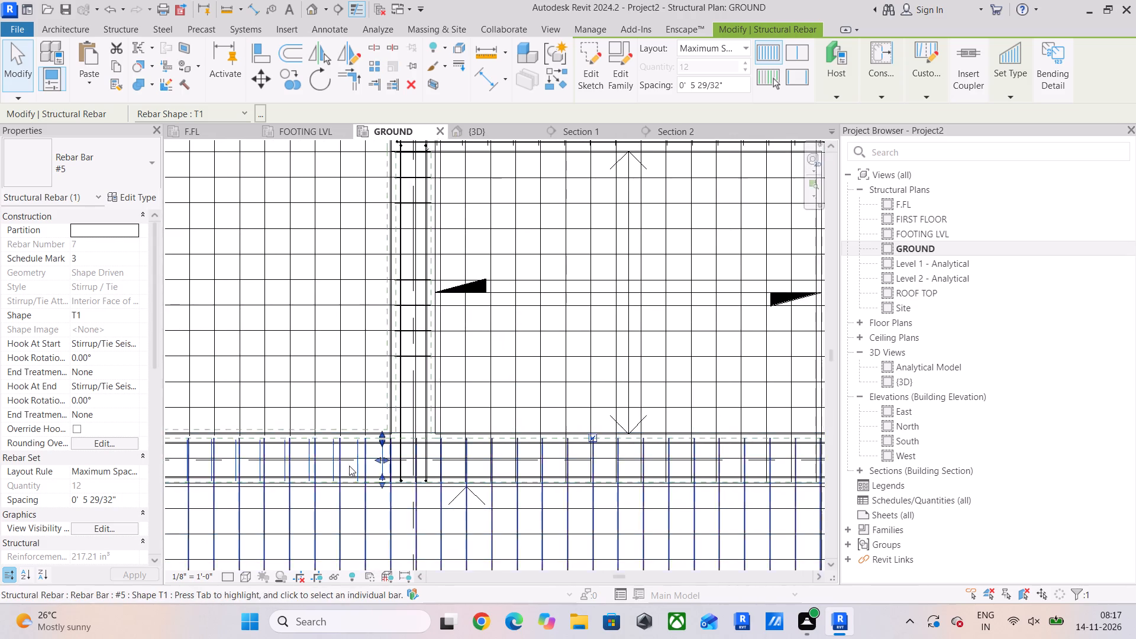
scroll(356, 463, up, 5)
scroll(426, 477, up, 6)
drag(380, 433, 360, 436)
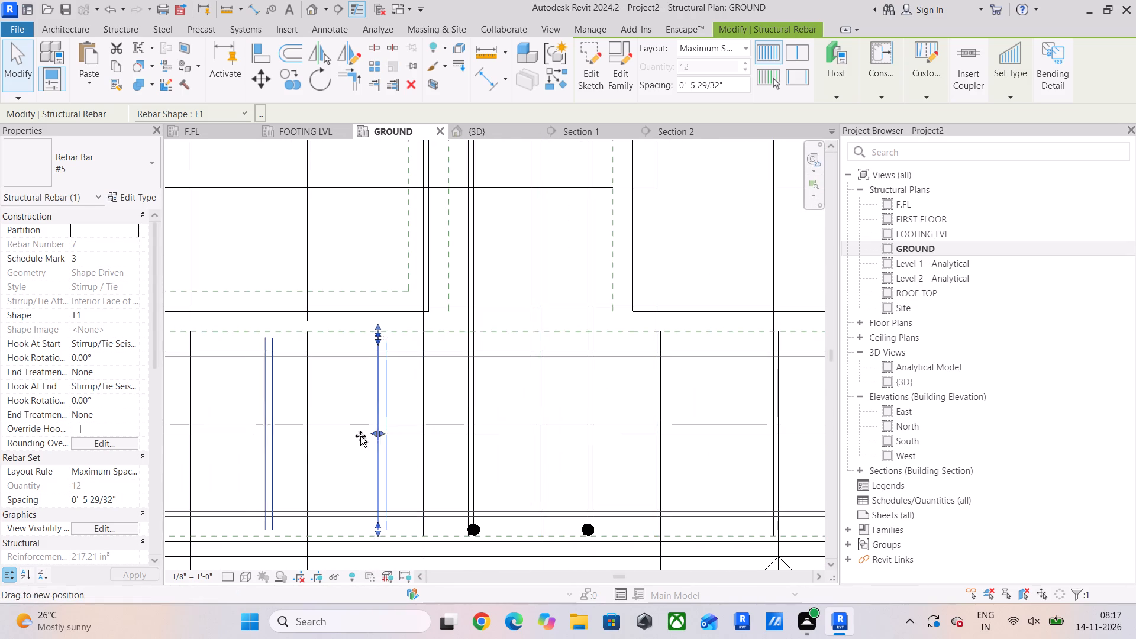
drag(360, 436, 346, 458)
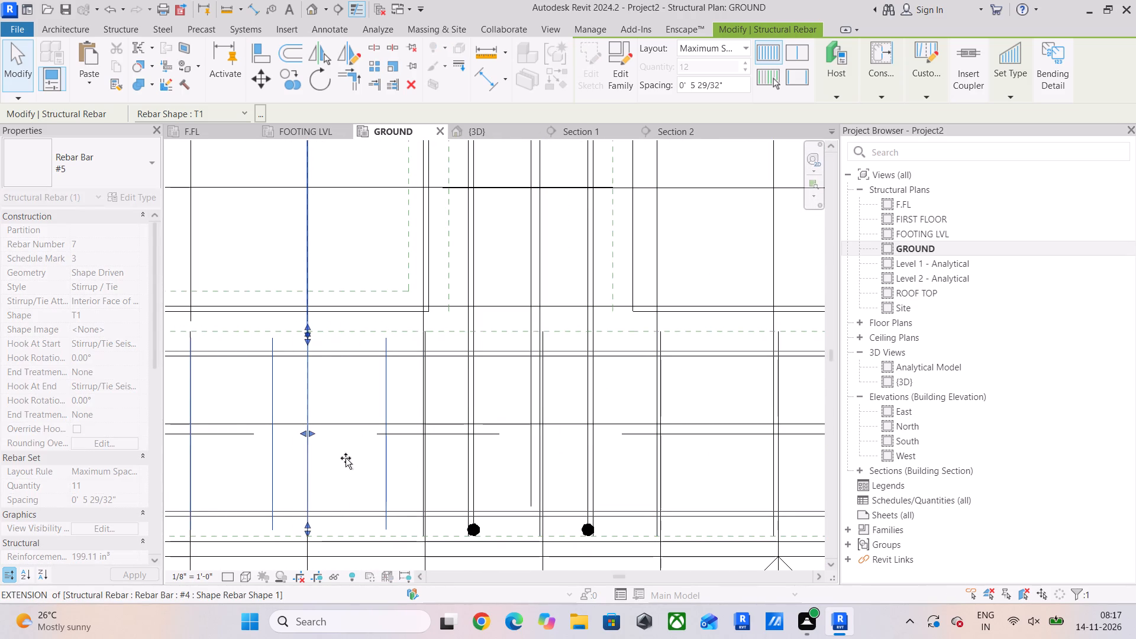
drag(346, 458, 419, 479)
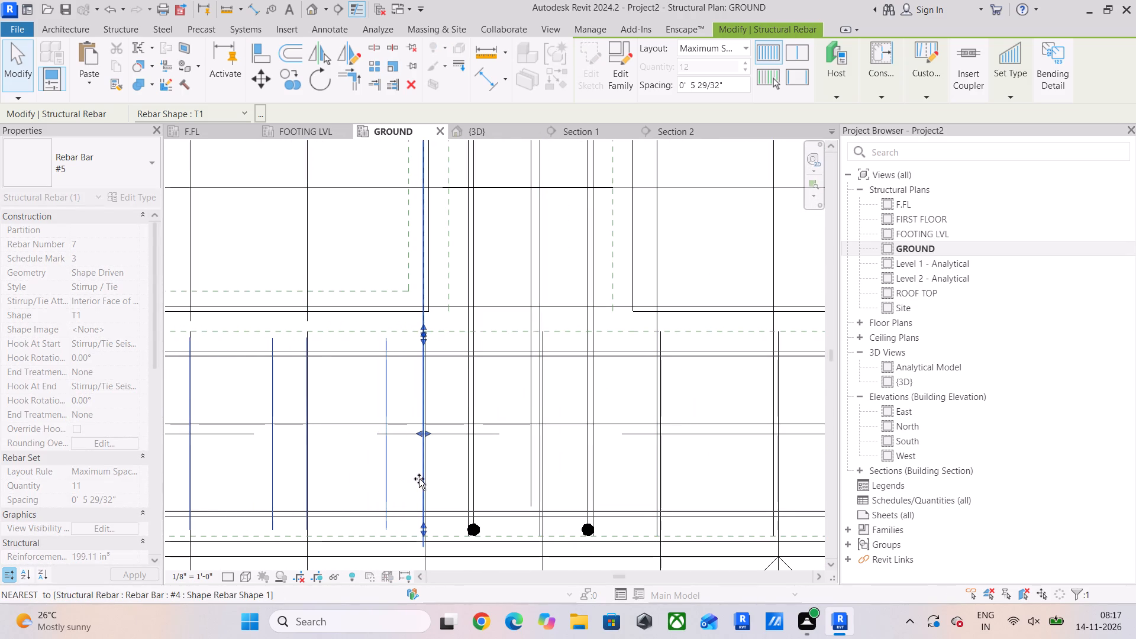
drag(419, 479, 419, 479)
click(383, 385)
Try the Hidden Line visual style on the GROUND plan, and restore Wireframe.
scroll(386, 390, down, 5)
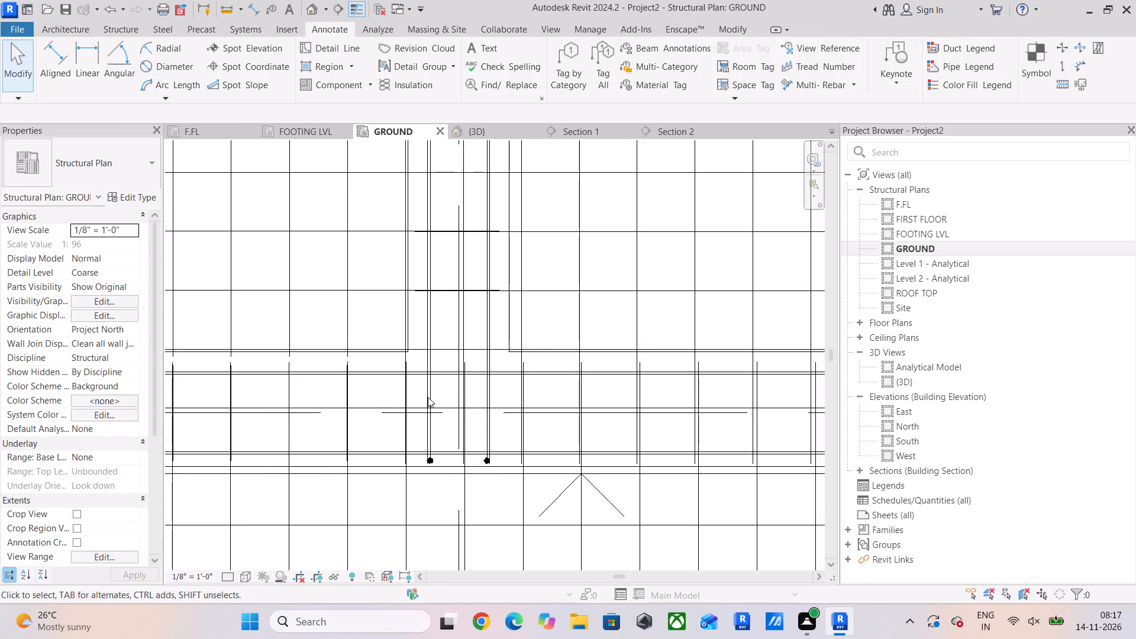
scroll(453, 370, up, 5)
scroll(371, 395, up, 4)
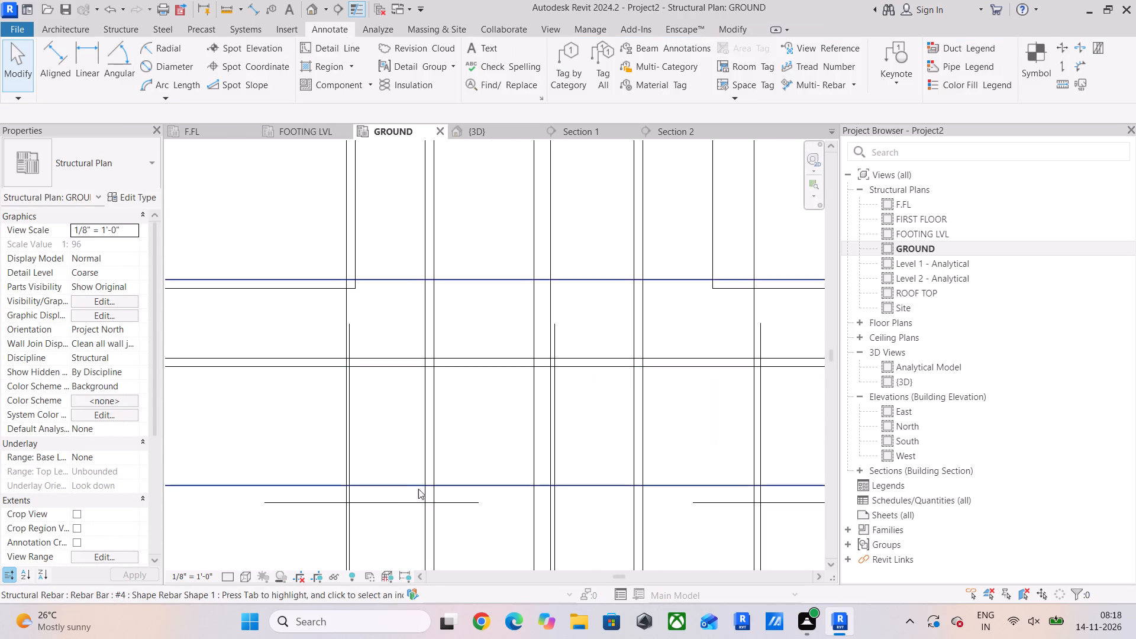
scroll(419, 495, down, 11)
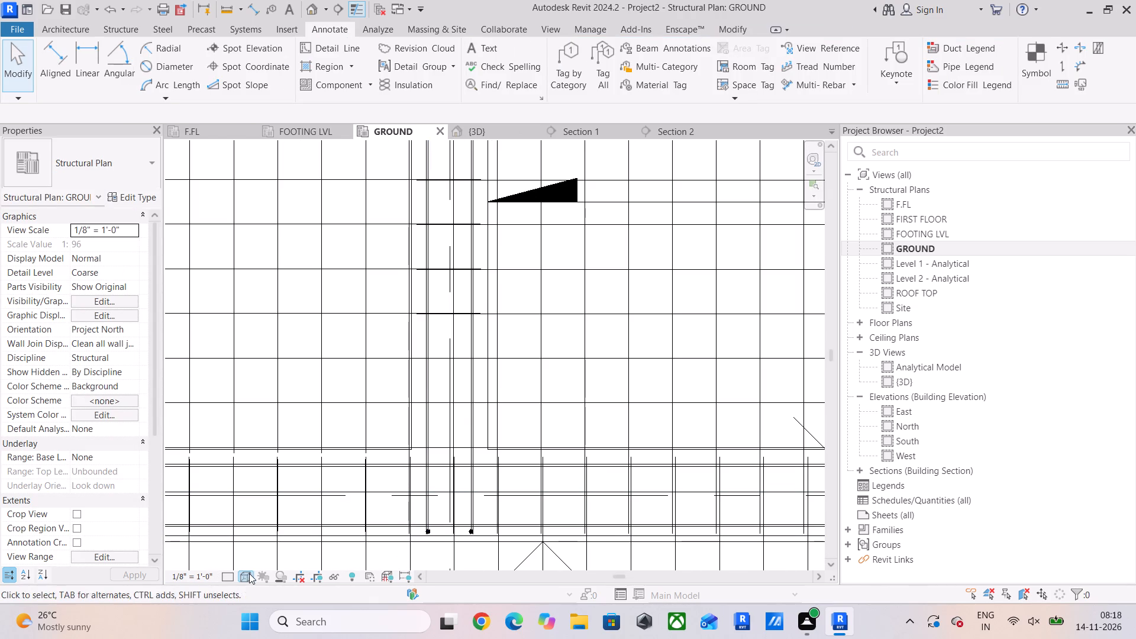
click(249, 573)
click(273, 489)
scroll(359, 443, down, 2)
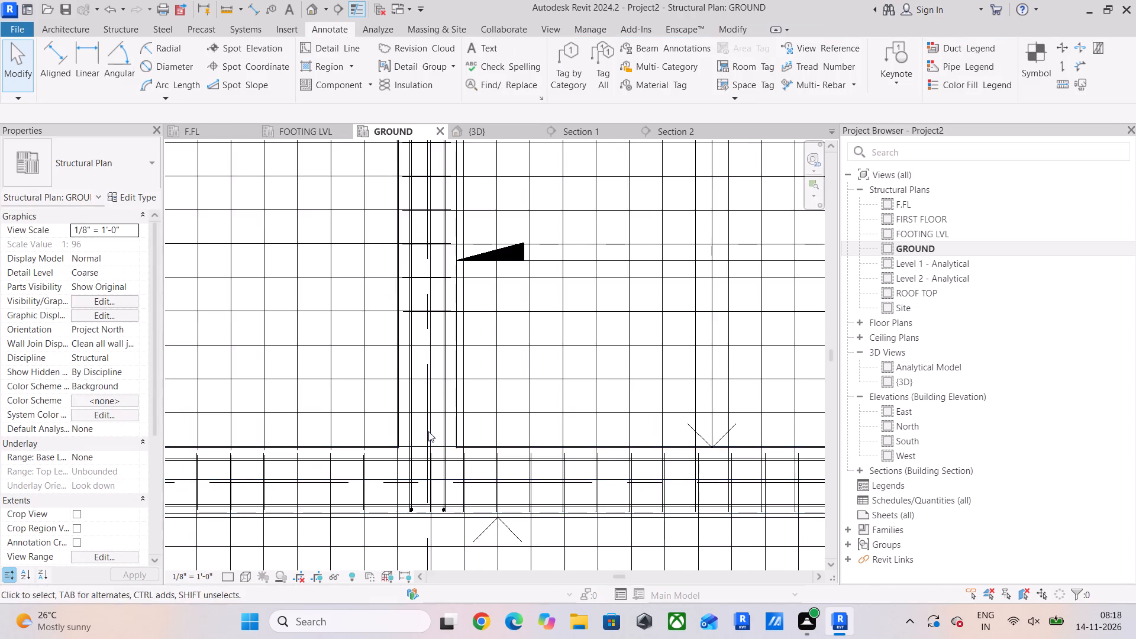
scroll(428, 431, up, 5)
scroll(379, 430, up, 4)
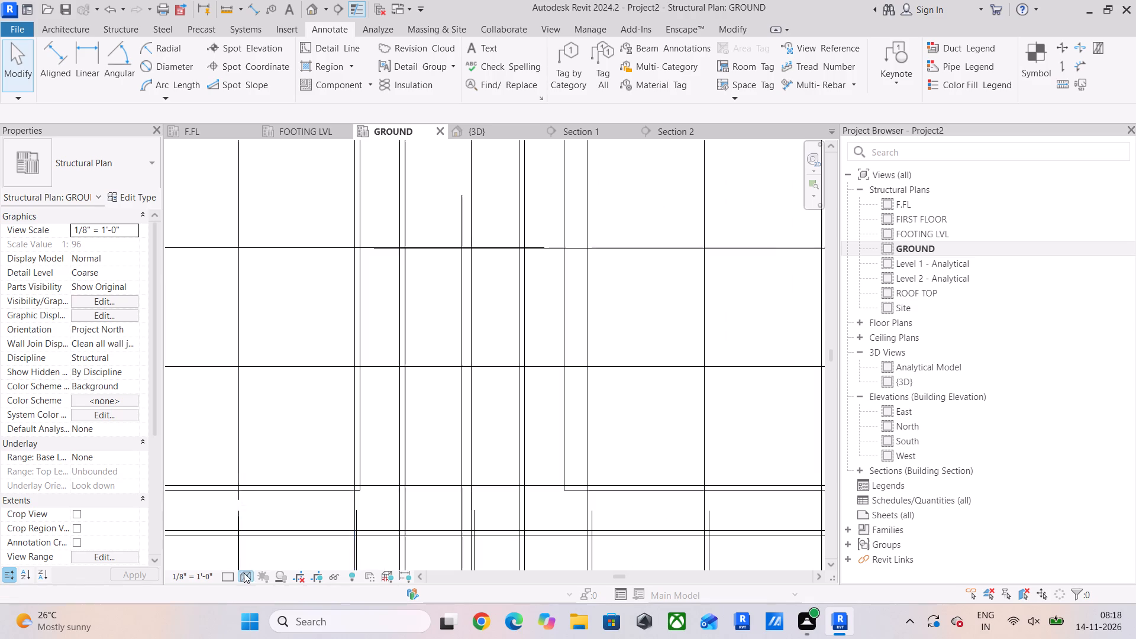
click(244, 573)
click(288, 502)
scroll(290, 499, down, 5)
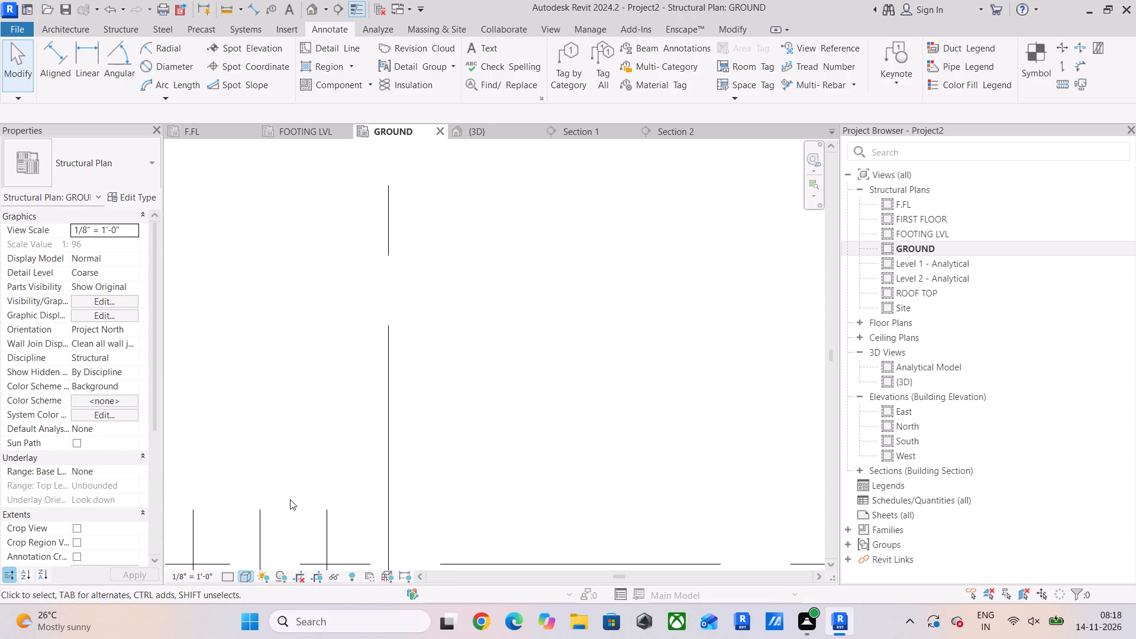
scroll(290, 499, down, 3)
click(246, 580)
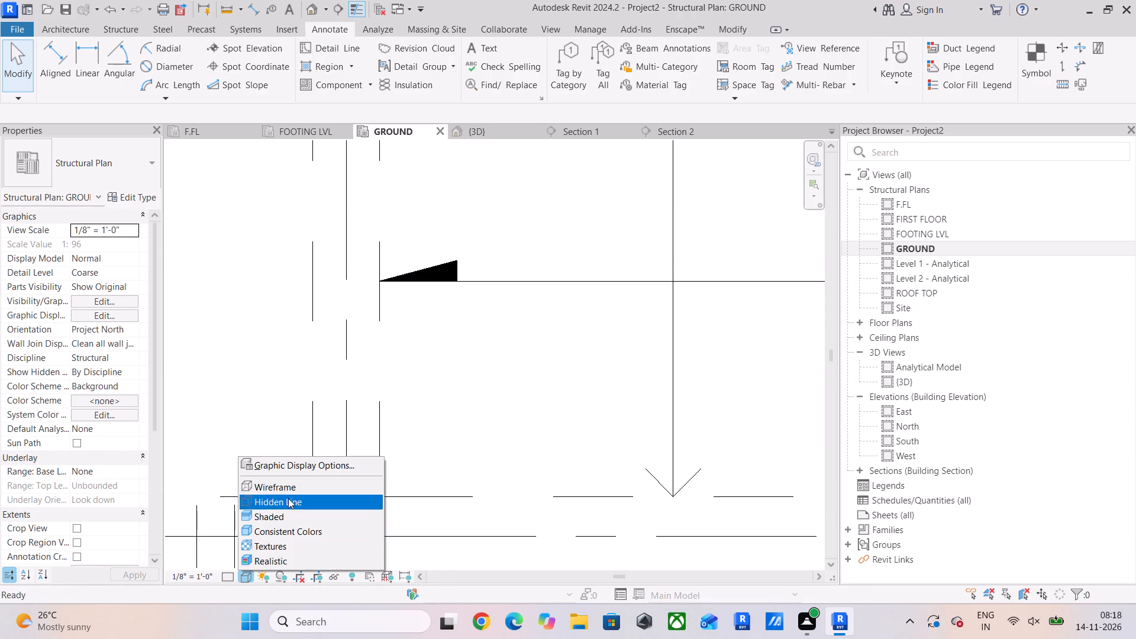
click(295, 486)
Move the west end of the grid 3 beam's #5 stirrup set east onto the first #4 slab bar line.
scroll(310, 433, down, 10)
scroll(385, 335, up, 2)
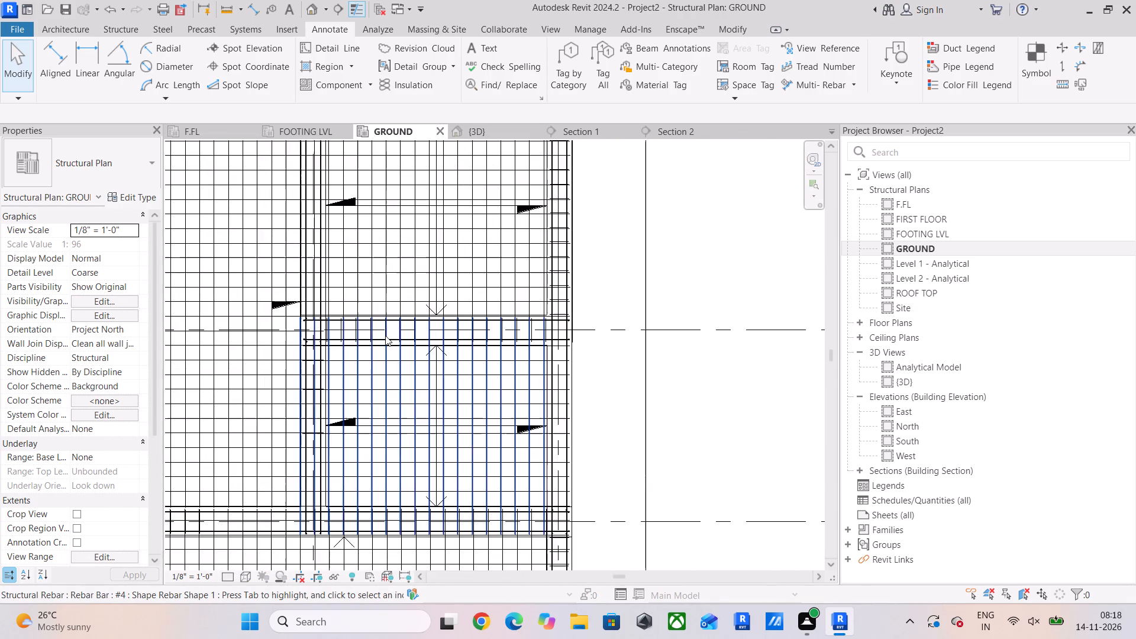
scroll(385, 335, up, 3)
scroll(333, 329, up, 12)
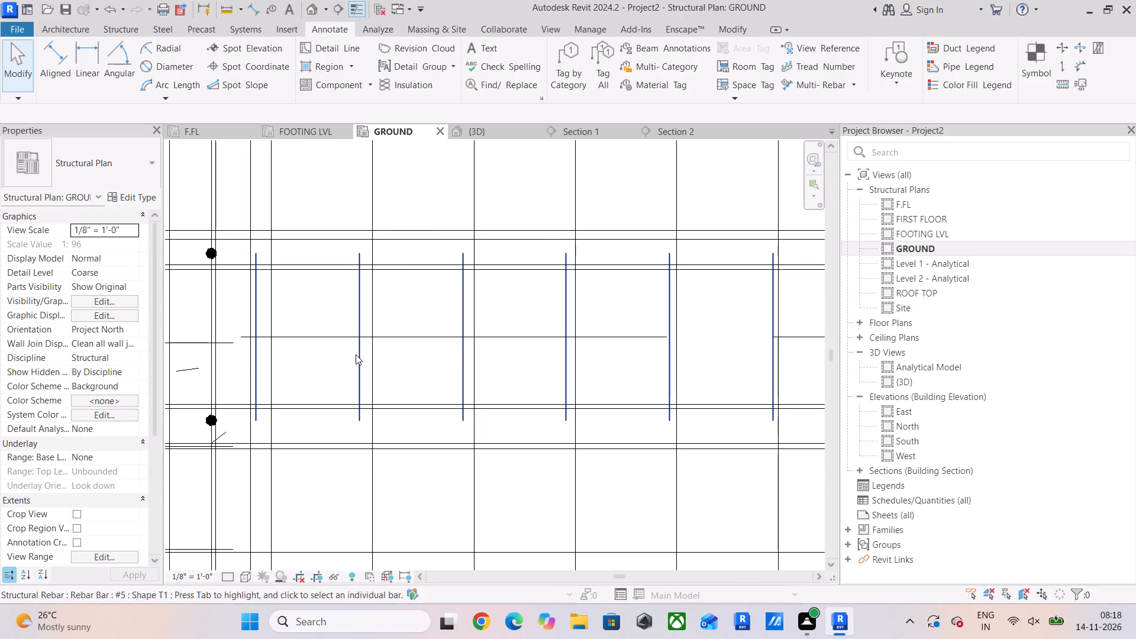
click(358, 356)
drag(262, 337, 273, 337)
Pull the east end of the grid 3 beam's #5 stirrup set west onto the last #4 slab bar line before the east beam.
scroll(411, 364, down, 10)
middle_drag(547, 376, 114, 388)
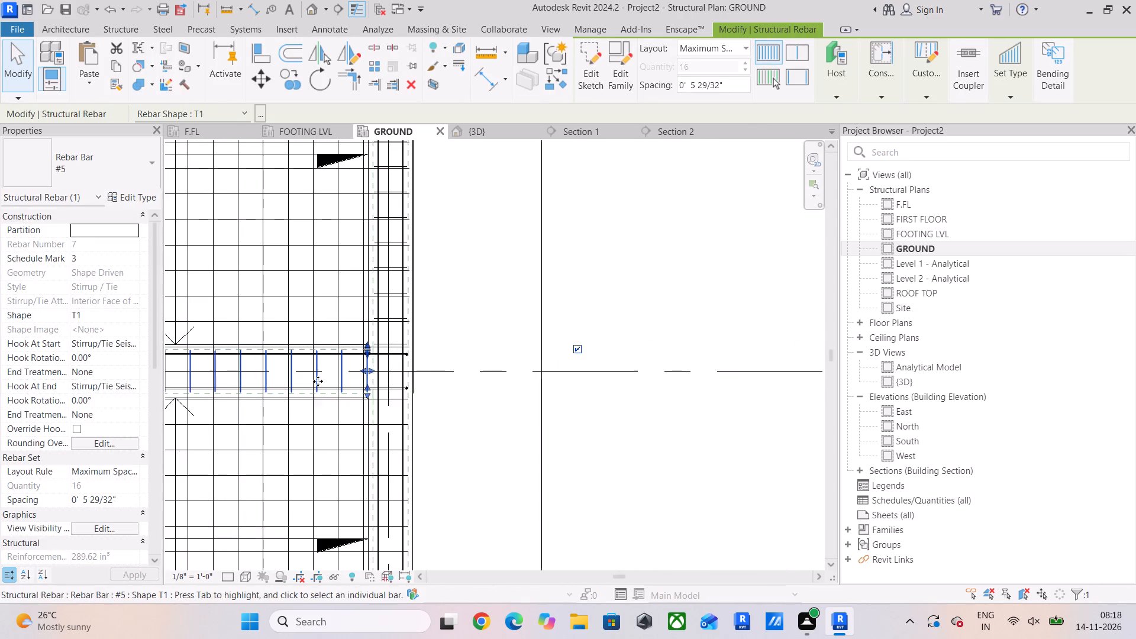
scroll(322, 371, up, 5)
scroll(398, 366, up, 5)
click(421, 375)
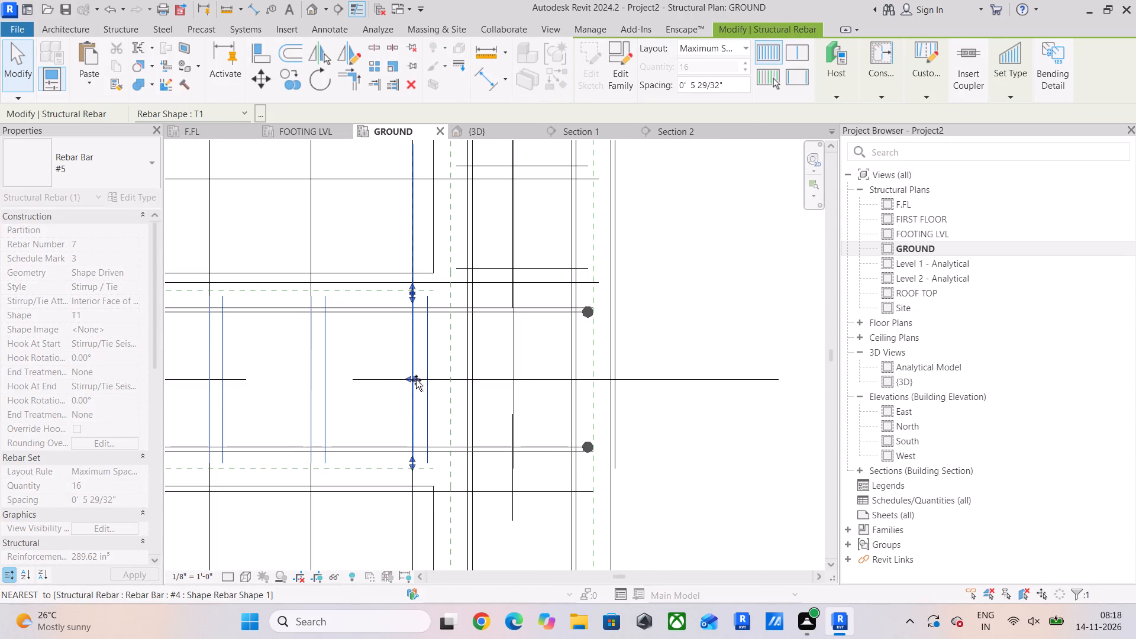
click(351, 329)
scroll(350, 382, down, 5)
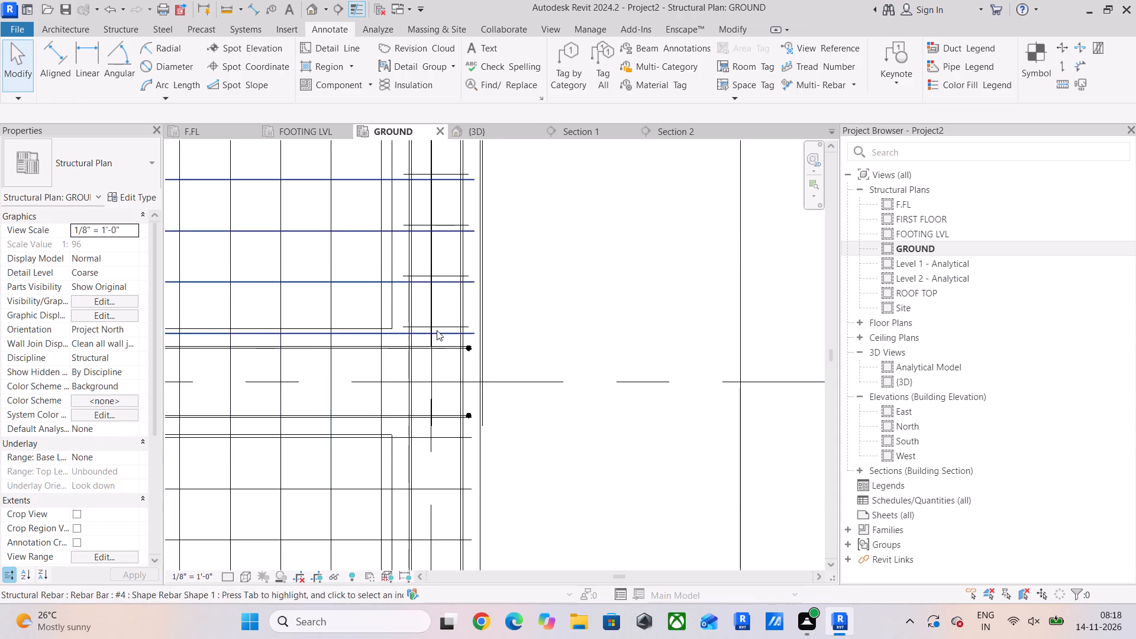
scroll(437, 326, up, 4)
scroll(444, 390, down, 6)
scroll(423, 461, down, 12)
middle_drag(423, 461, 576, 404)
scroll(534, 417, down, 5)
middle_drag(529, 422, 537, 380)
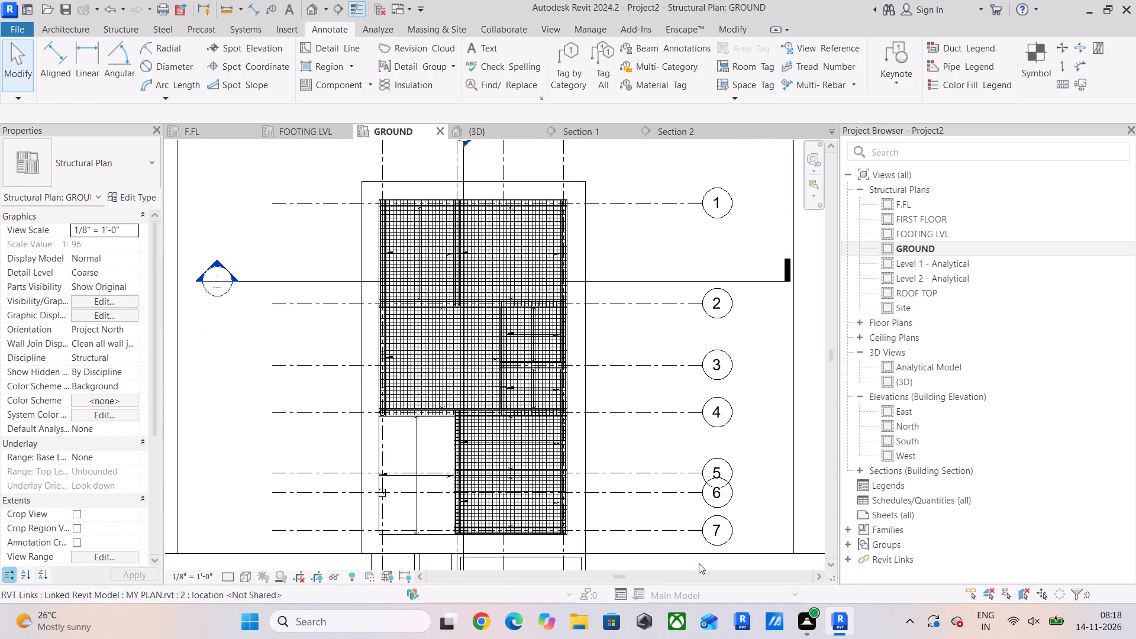
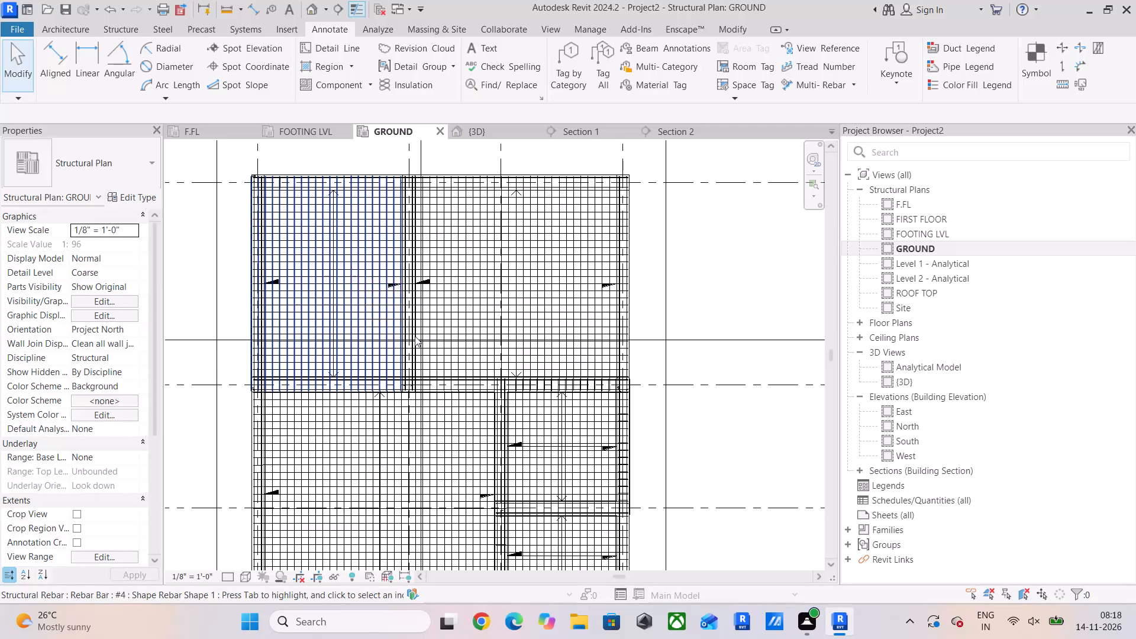
Examine the slab bars and beam stirrups along the grid 1 and grid 2 bays of the GROUND plan.
scroll(506, 315, up, 5)
scroll(392, 450, down, 5)
middle_drag(394, 447, 473, 462)
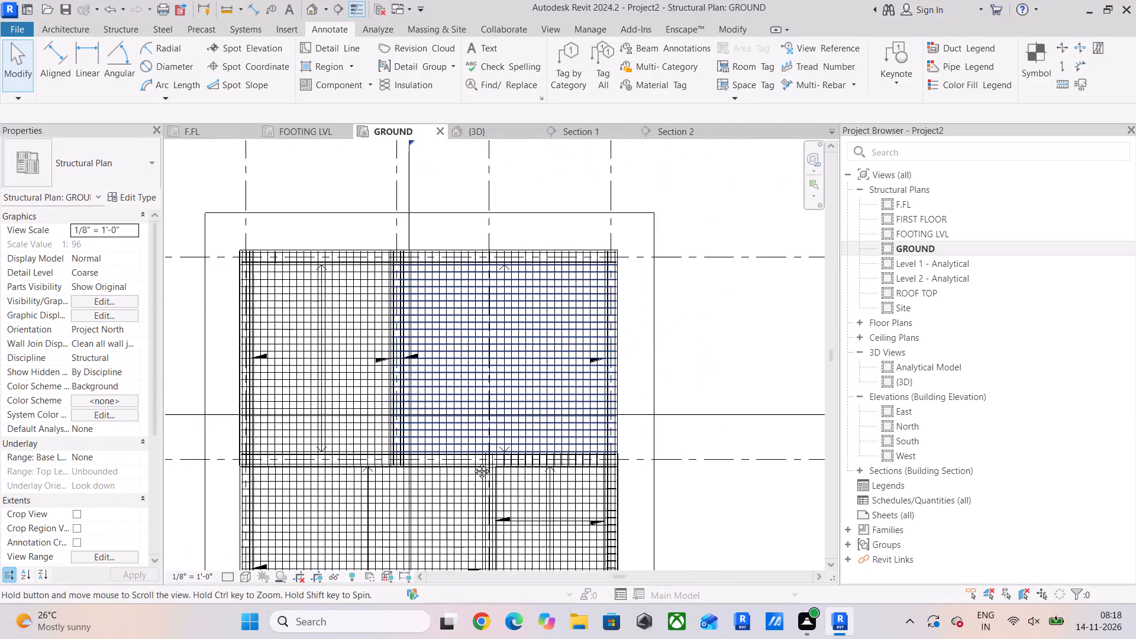
middle_drag(473, 462, 474, 462)
scroll(475, 462, down, 1)
scroll(440, 292, up, 11)
scroll(510, 291, down, 6)
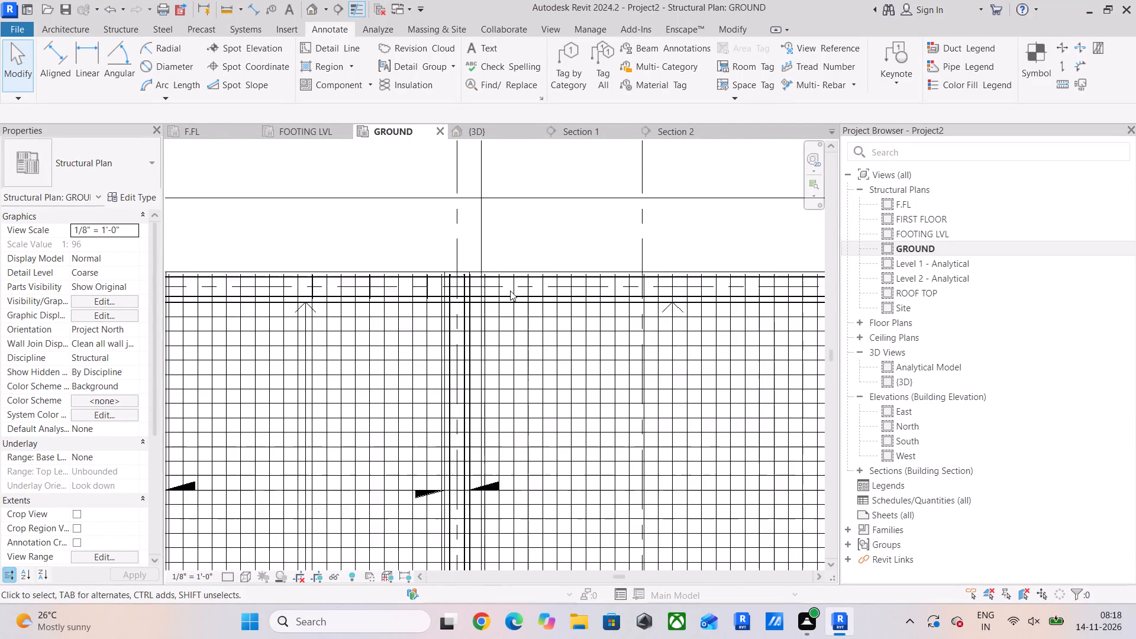
scroll(510, 291, down, 6)
scroll(416, 264, up, 5)
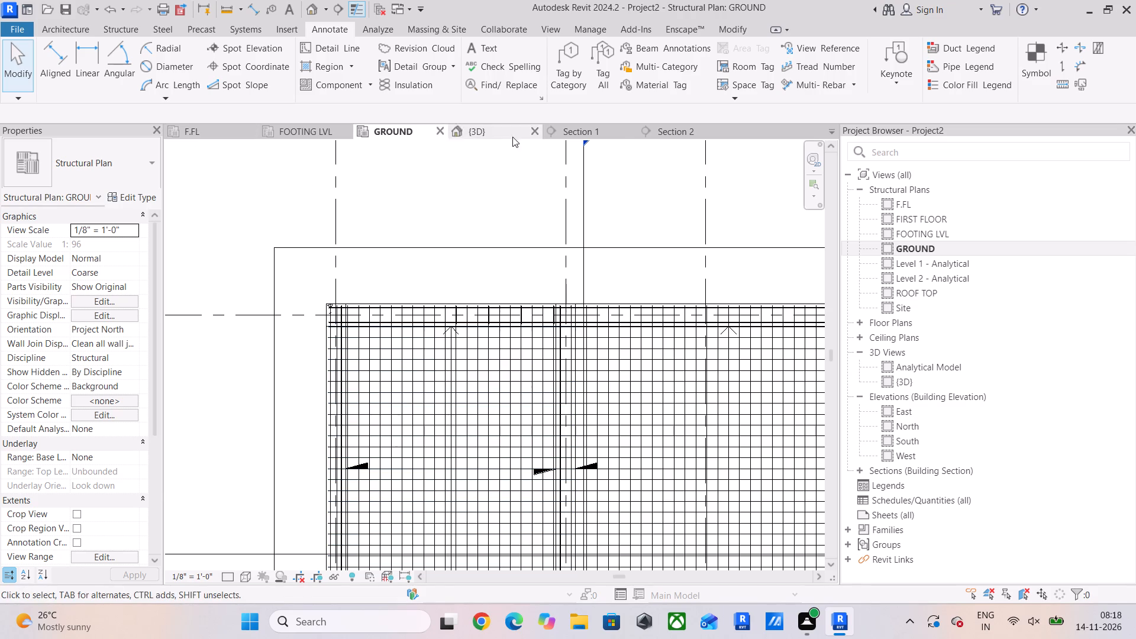
In Section 1, copy all 6" foundation slabs from the GROUND level and paste them aligned to the F.FL level.
click(594, 135)
scroll(609, 308, down, 5)
scroll(463, 344, up, 6)
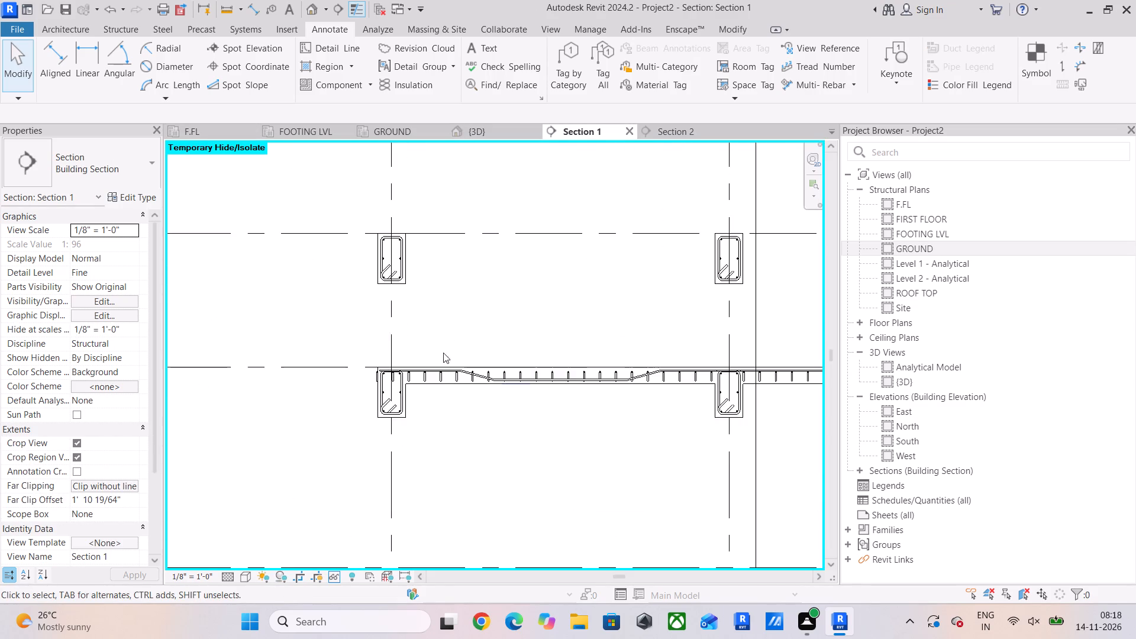
scroll(447, 383, up, 4)
click(447, 389)
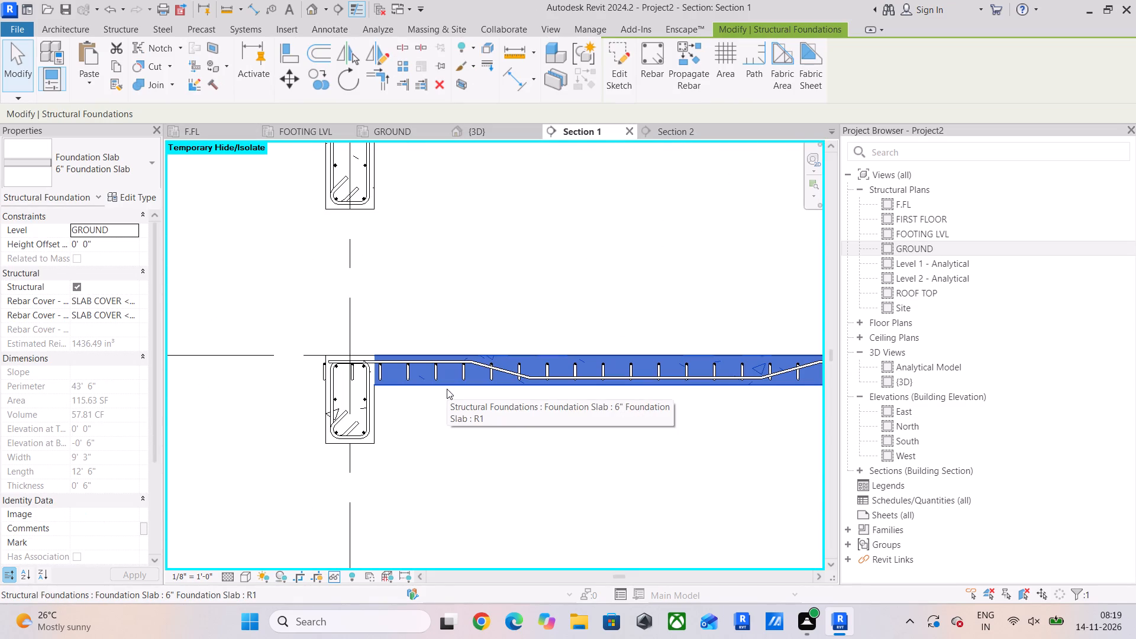
text(SA)
scroll(509, 380, down, 5)
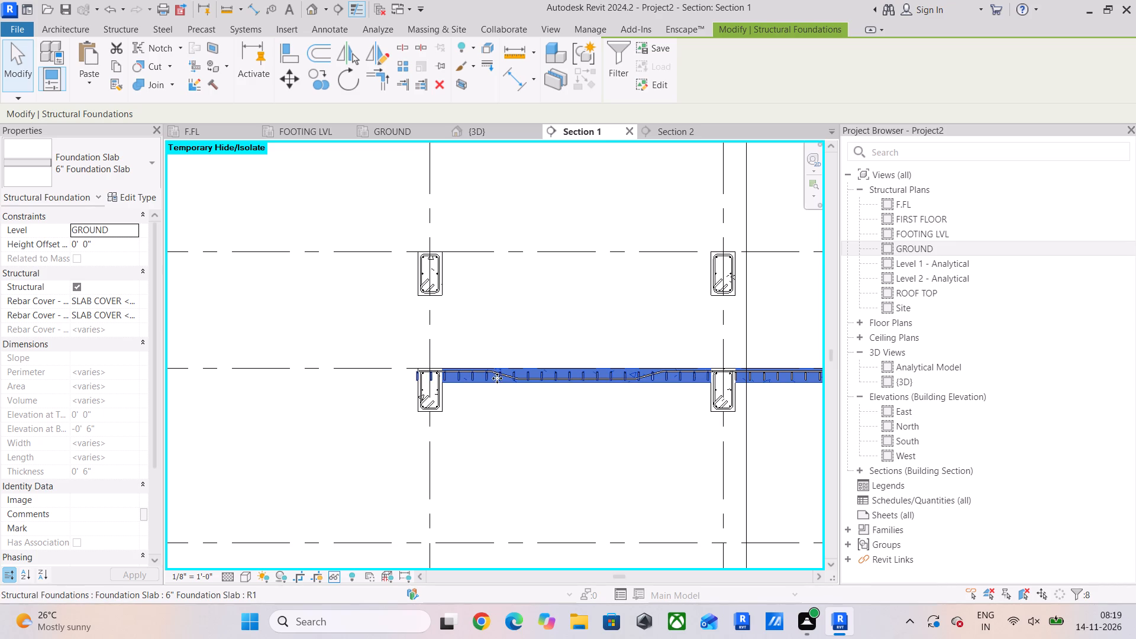
double_click(116, 72)
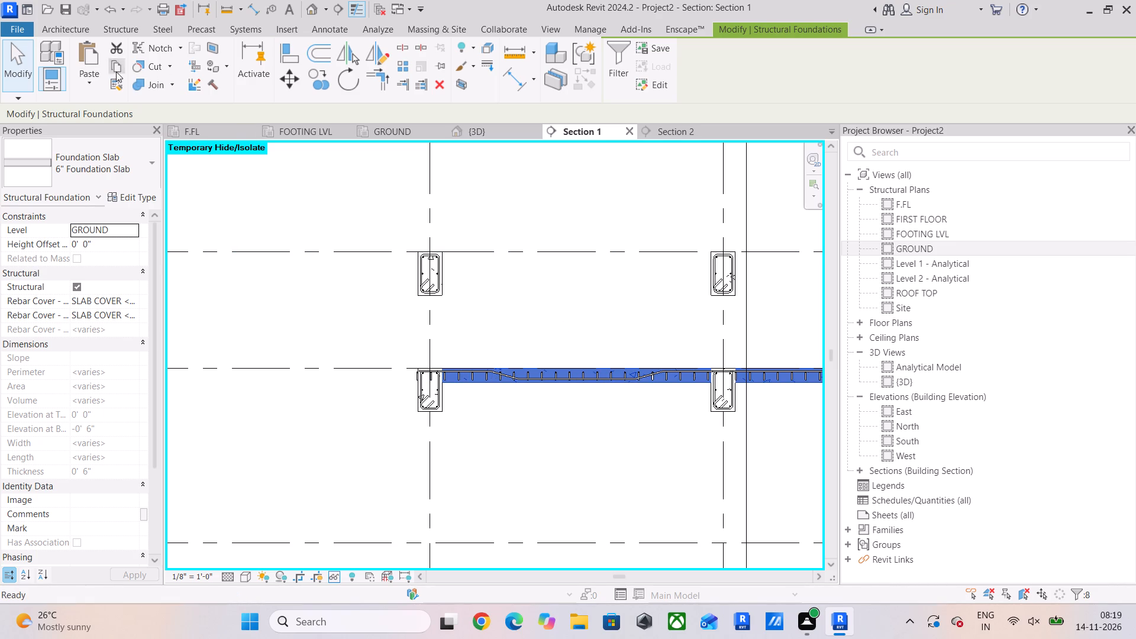
click(85, 88)
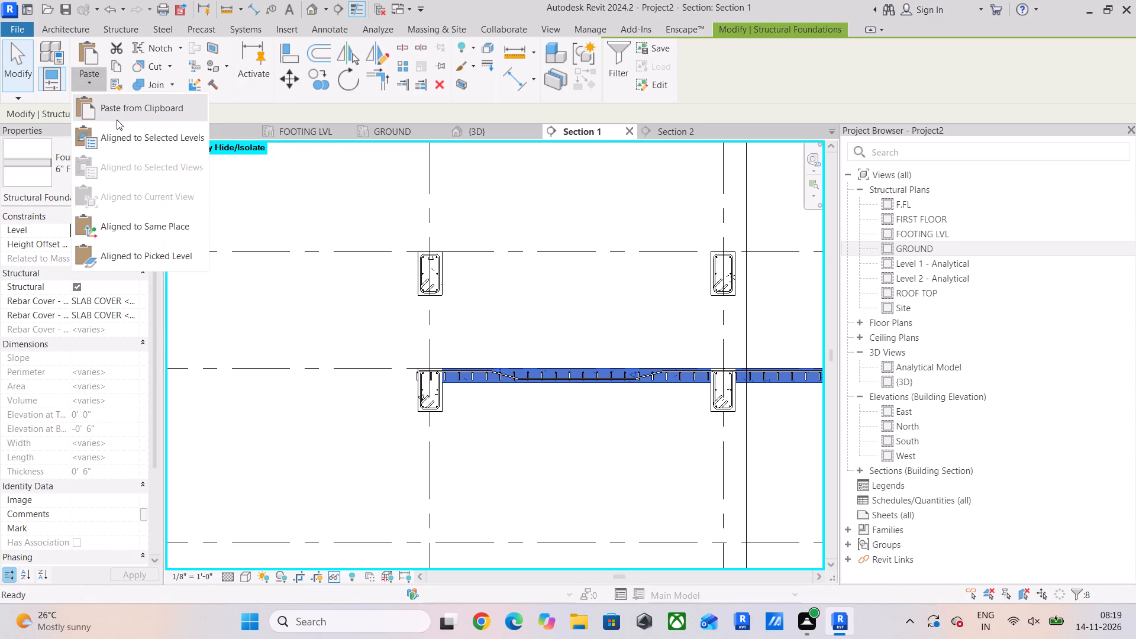
click(125, 139)
click(571, 420)
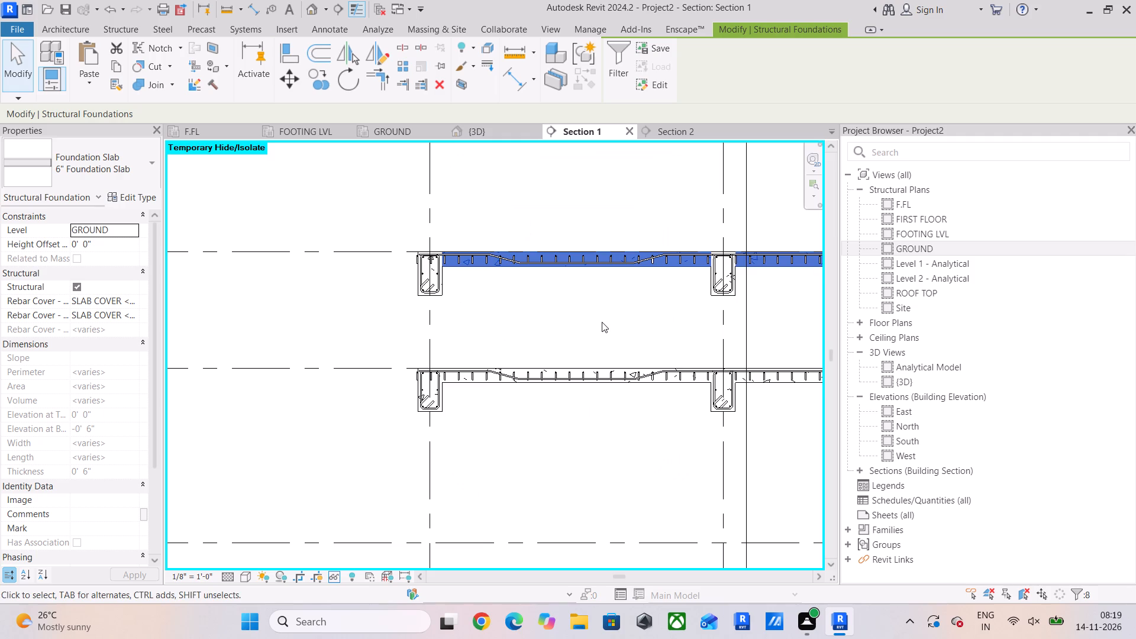
middle_drag(602, 322, 504, 346)
scroll(505, 345, down, 1)
click(504, 346)
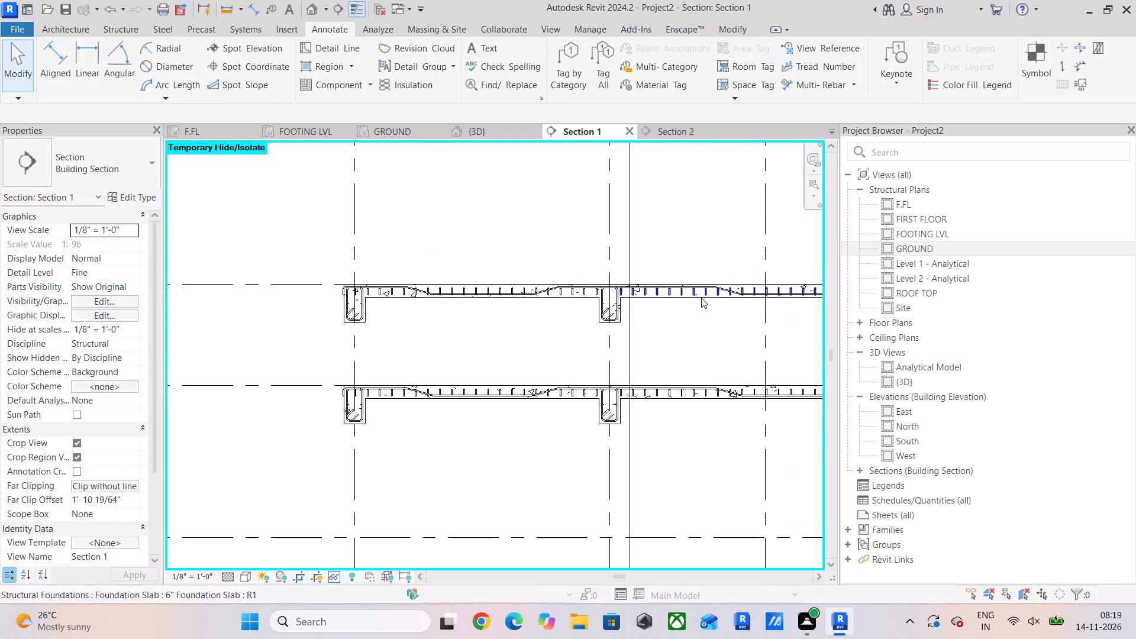
Inspect the slabs and their reinforcement at F.FL and GROUND in Section 1, the 3D view and Section 2.
middle_drag(702, 298, 404, 312)
scroll(406, 312, down, 6)
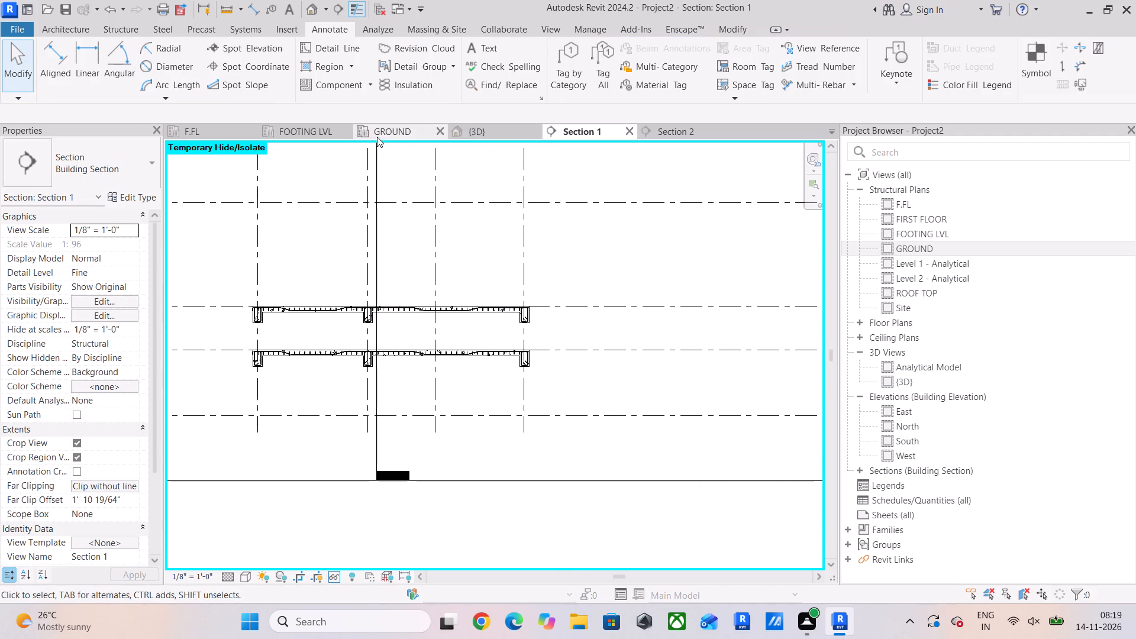
click(482, 133)
scroll(480, 236, down, 5)
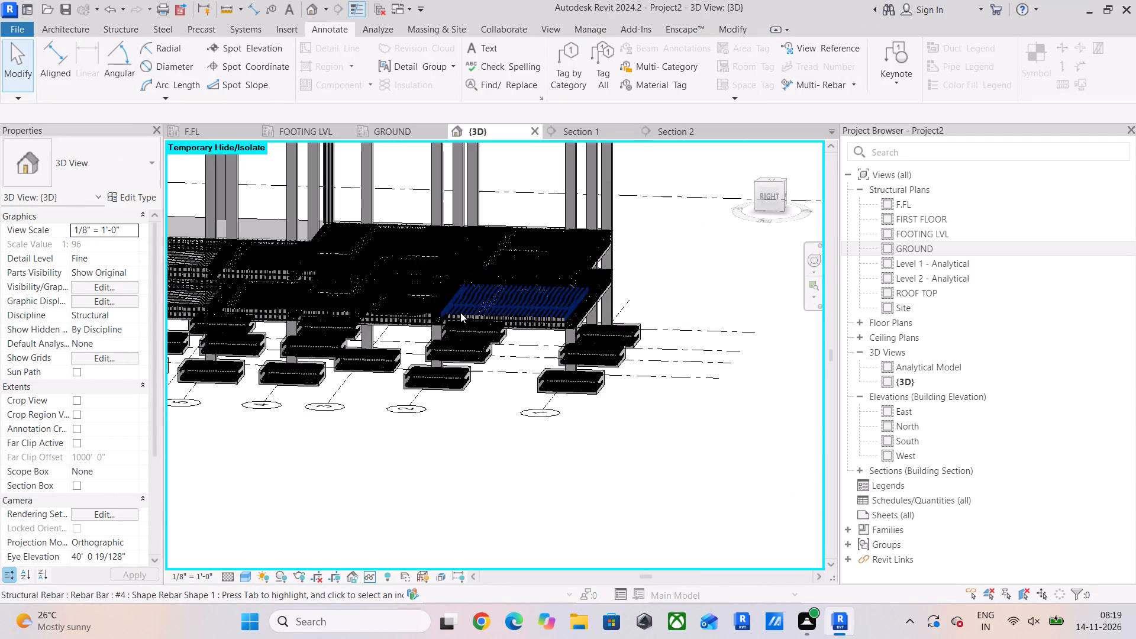
middle_drag(362, 299, 562, 412)
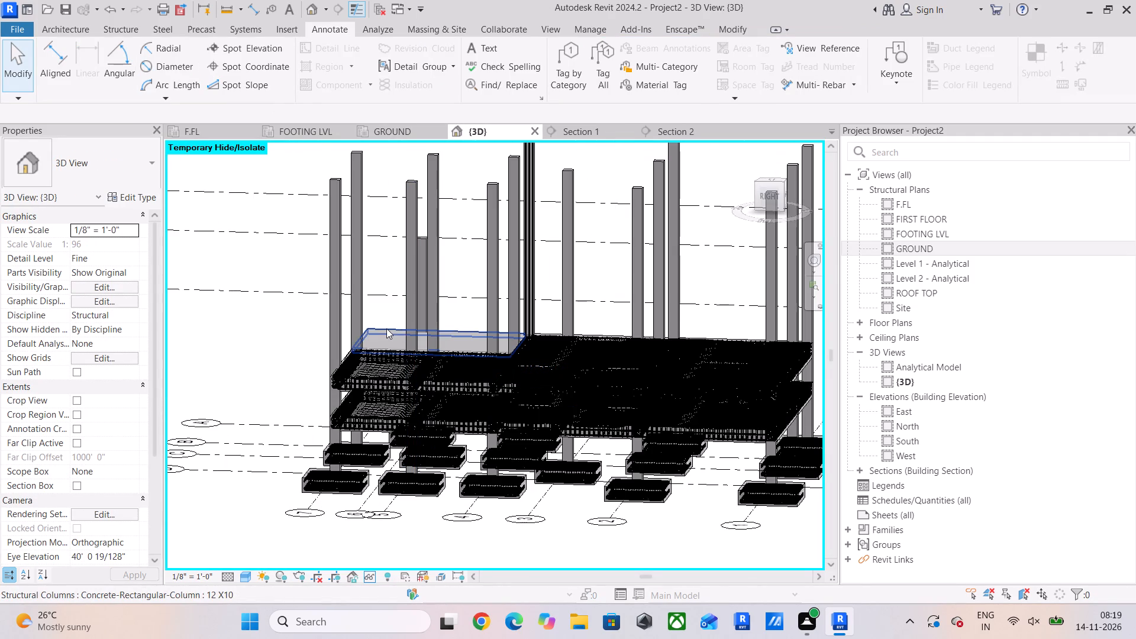
scroll(399, 361, down, 2)
shift+middle_drag(398, 378, 613, 397)
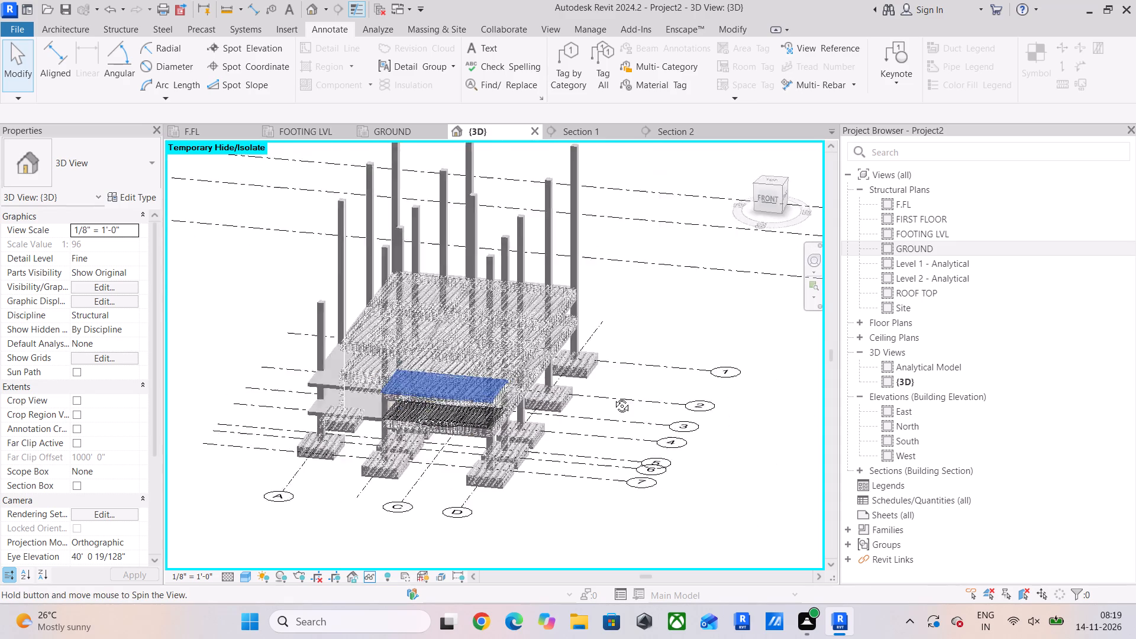
shift+middle_drag(613, 397, 624, 386)
scroll(286, 375, up, 4)
shift+middle_drag(360, 392, 365, 392)
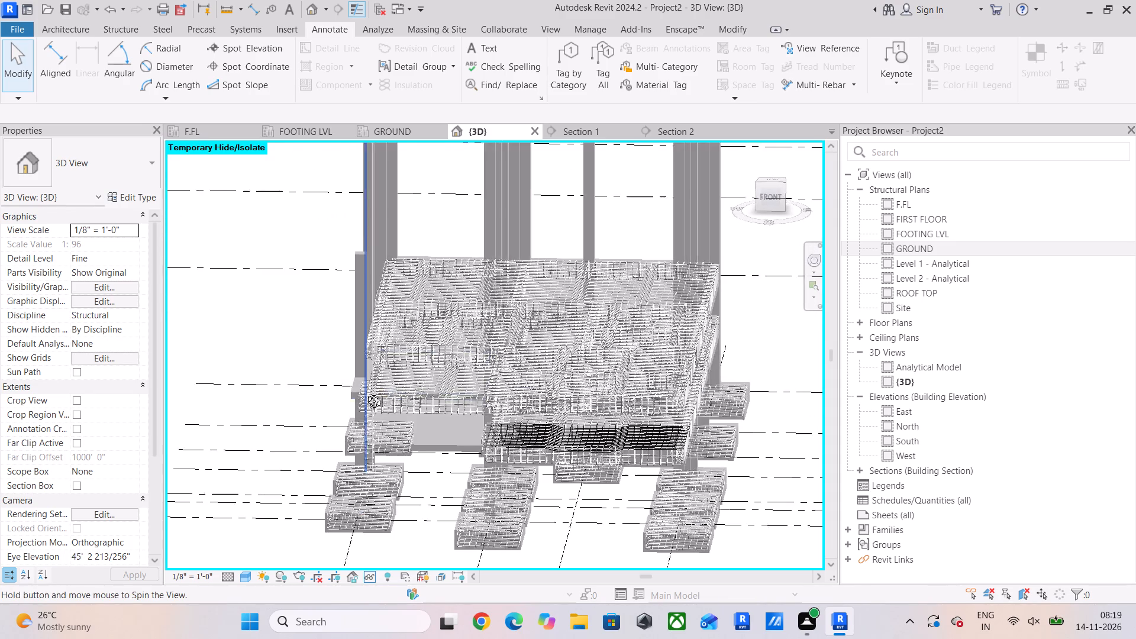
shift+middle_drag(365, 392, 459, 388)
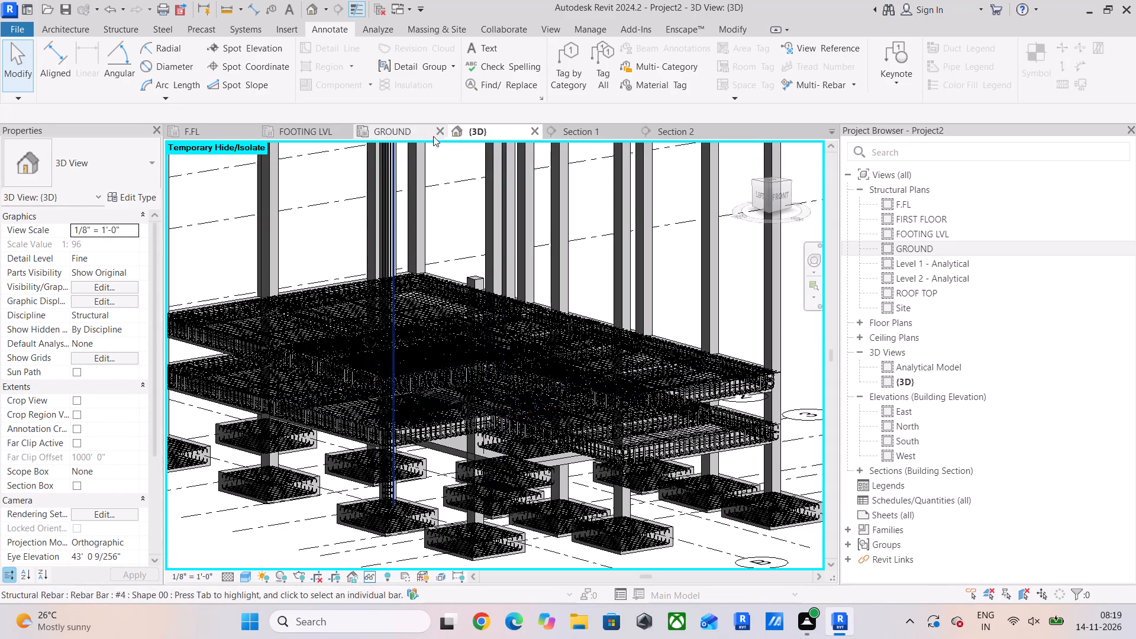
click(593, 133)
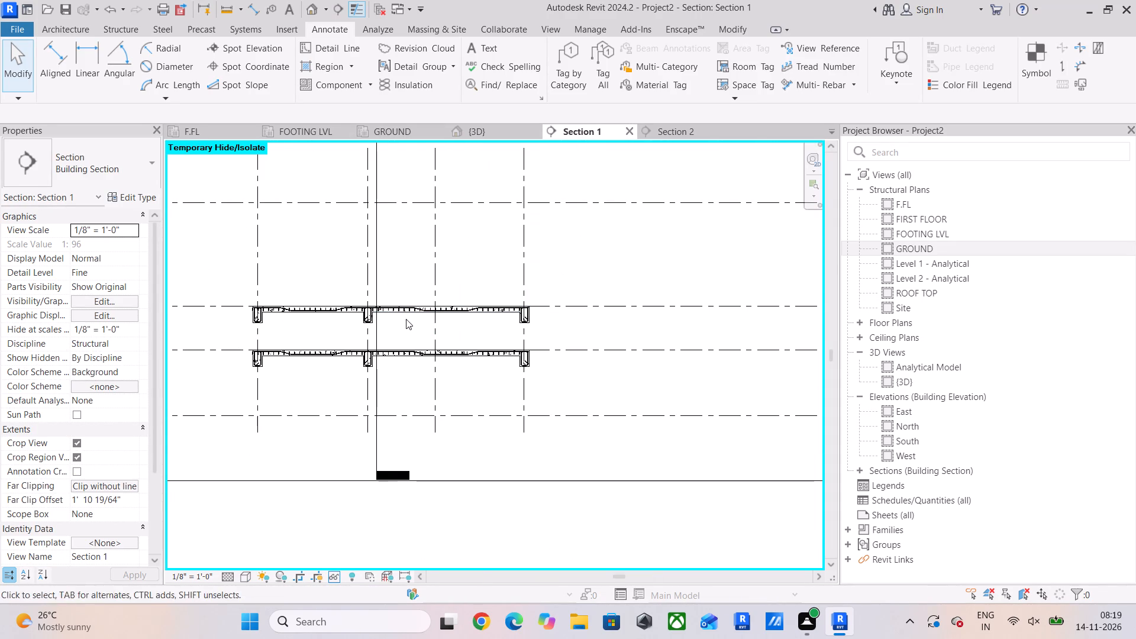
scroll(467, 308, down, 4)
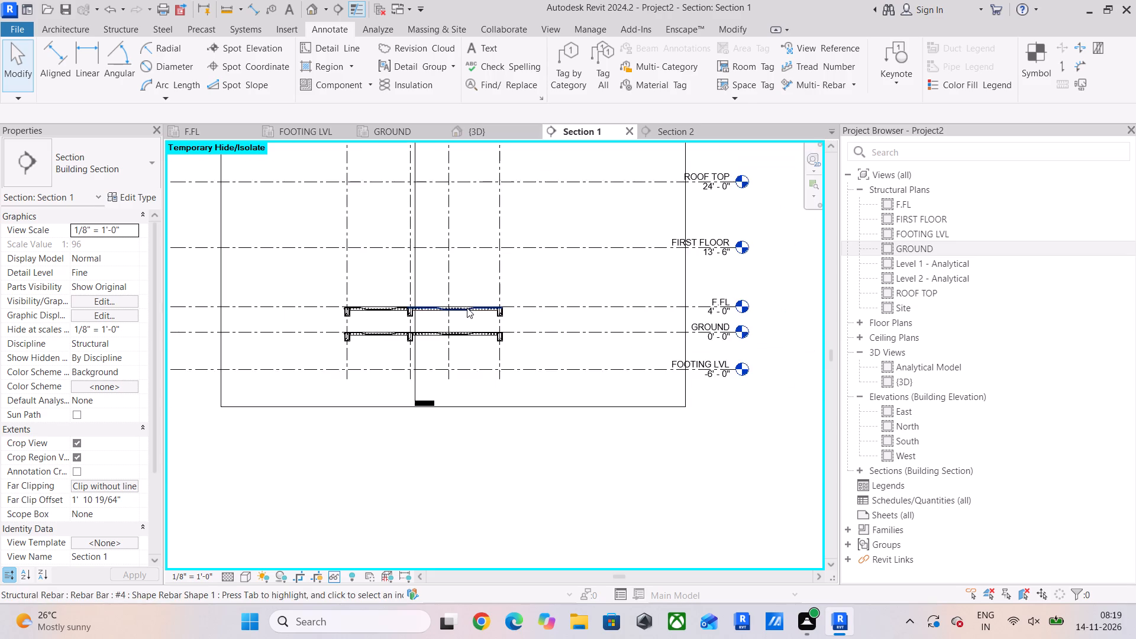
scroll(467, 308, down, 1)
middle_drag(468, 321, 489, 427)
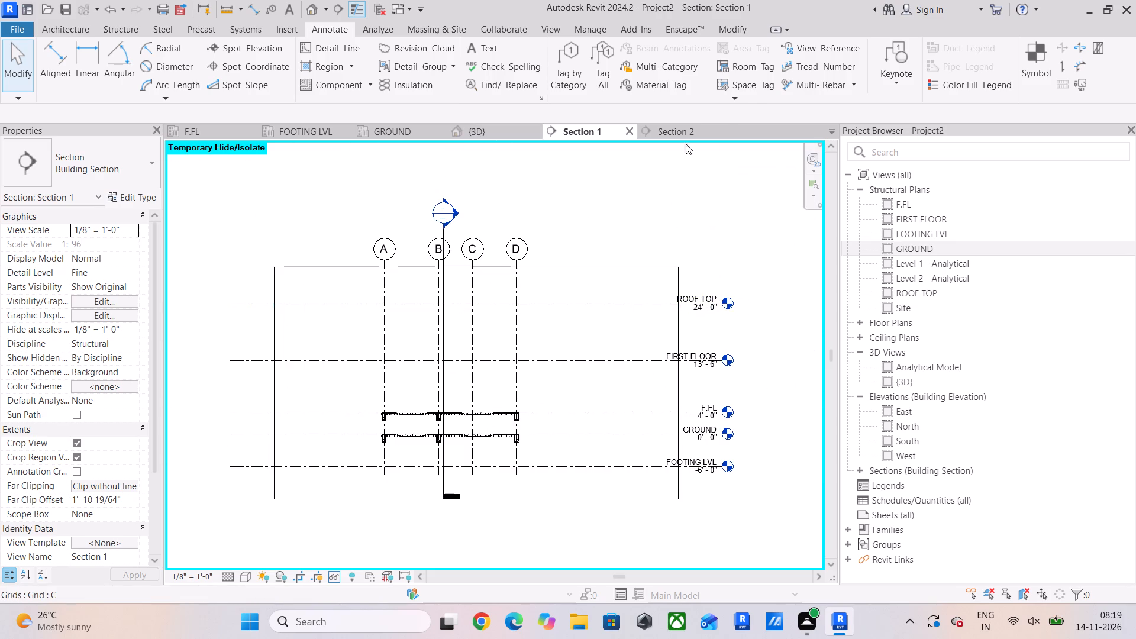
click(677, 132)
scroll(499, 370, down, 10)
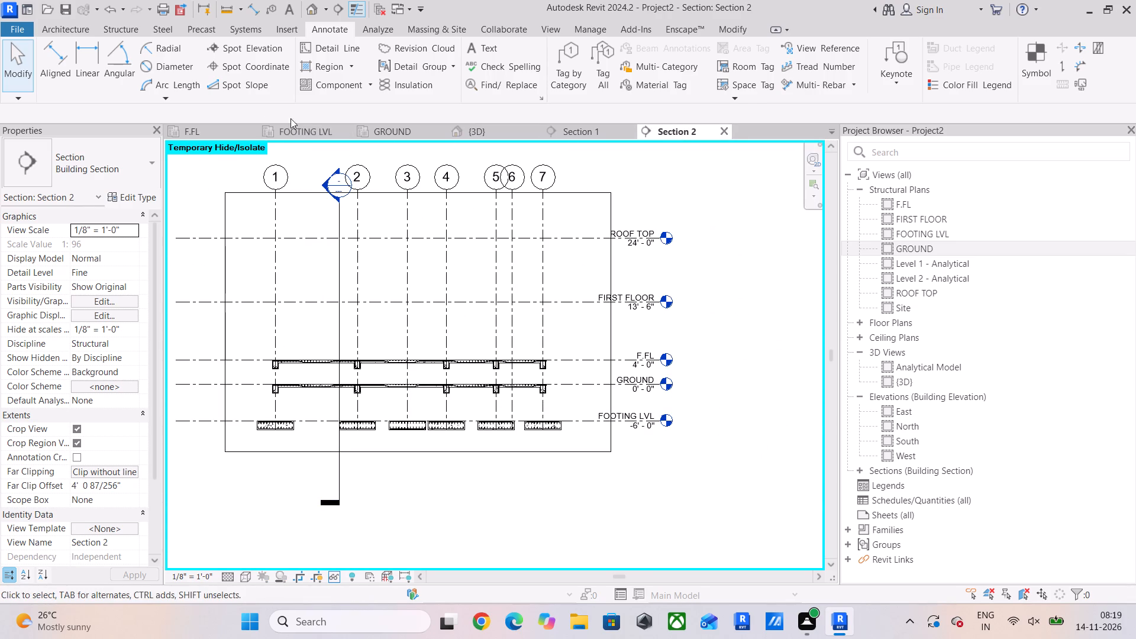
In the F.FL plan, move the Section 1 line south from between grids 1 and 2 to between grids 6 and 7.
click(296, 133)
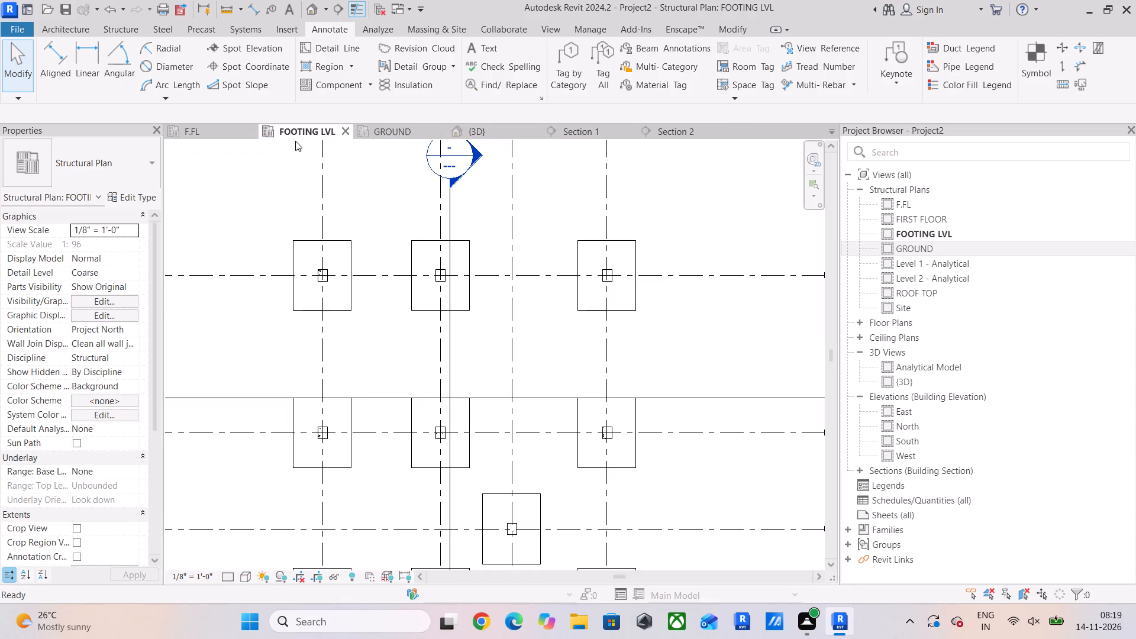
click(215, 135)
middle_drag(408, 373, 532, 348)
scroll(496, 403, down, 5)
click(361, 288)
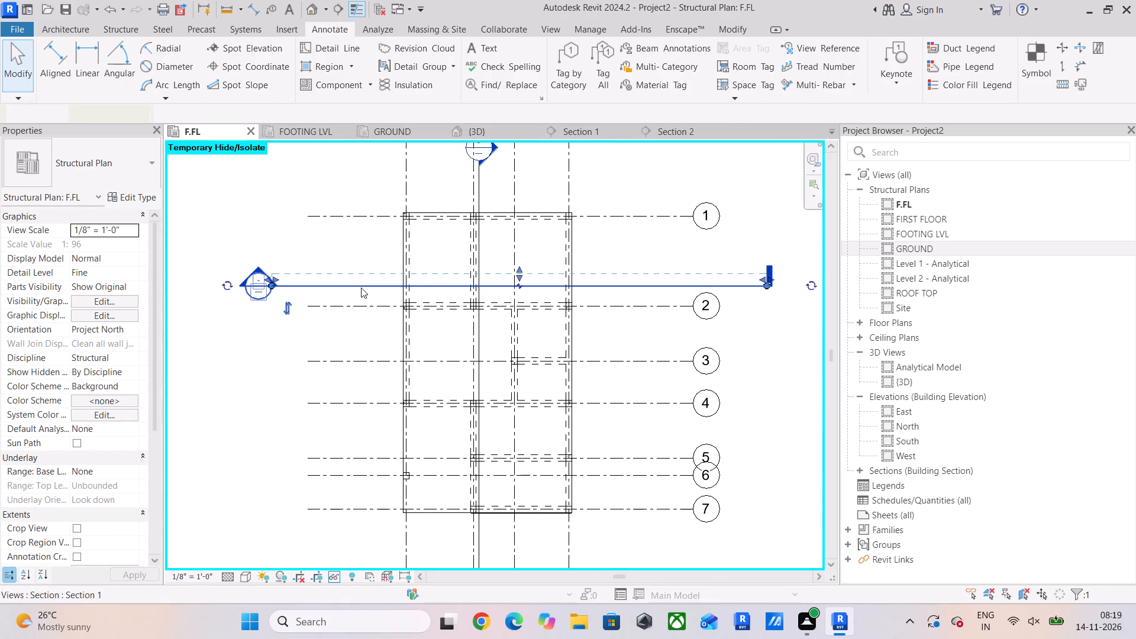
drag(438, 286, 453, 473)
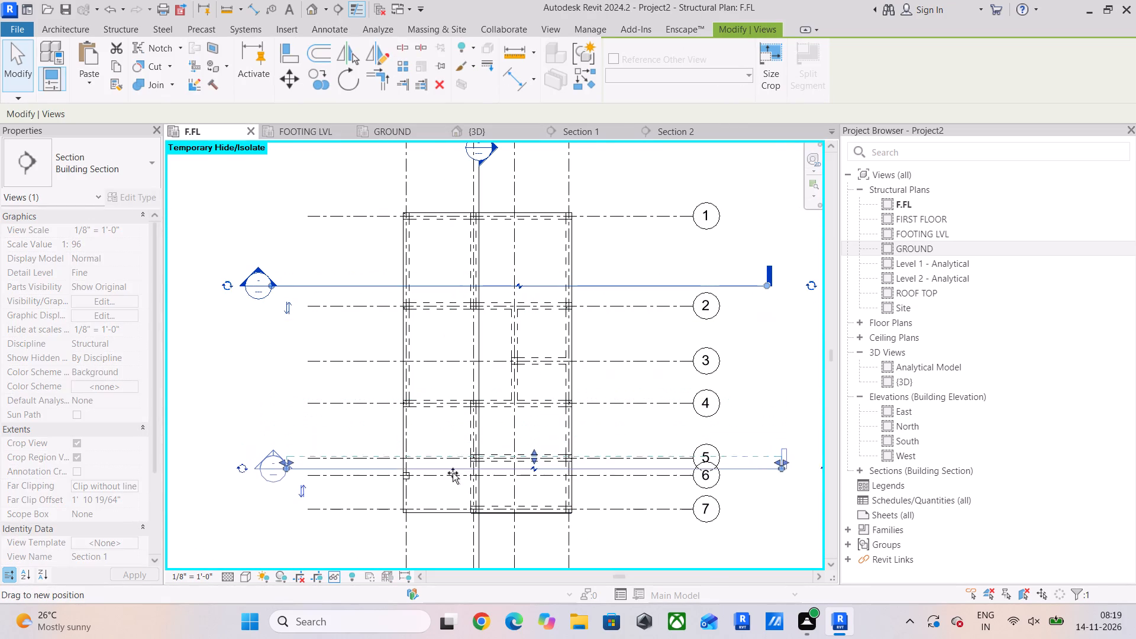
drag(453, 473, 443, 497)
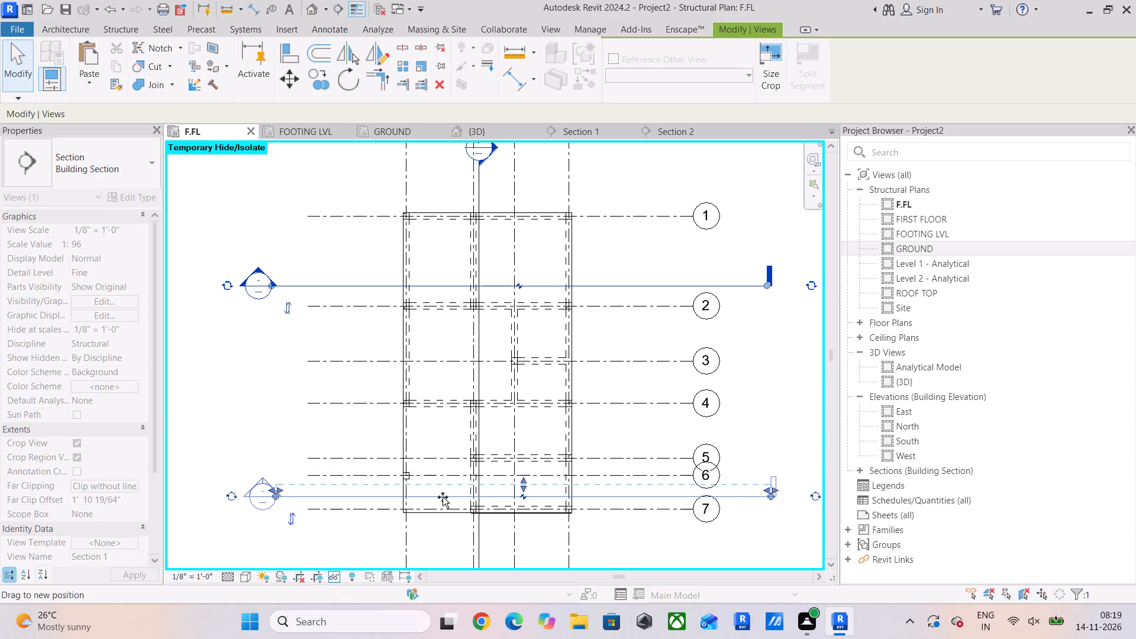
drag(443, 497, 443, 498)
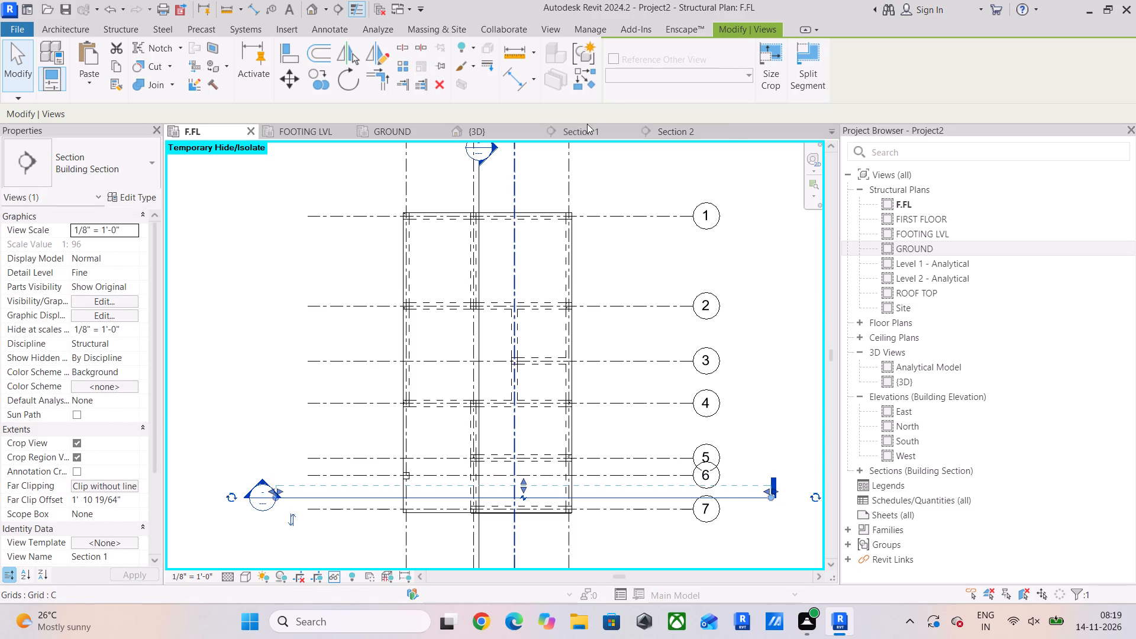
In Section 1, propagate the rebar of the F.FL slab east of grid B to the F.FL slab between grids A and B, aligned by host.
click(587, 124)
click(587, 128)
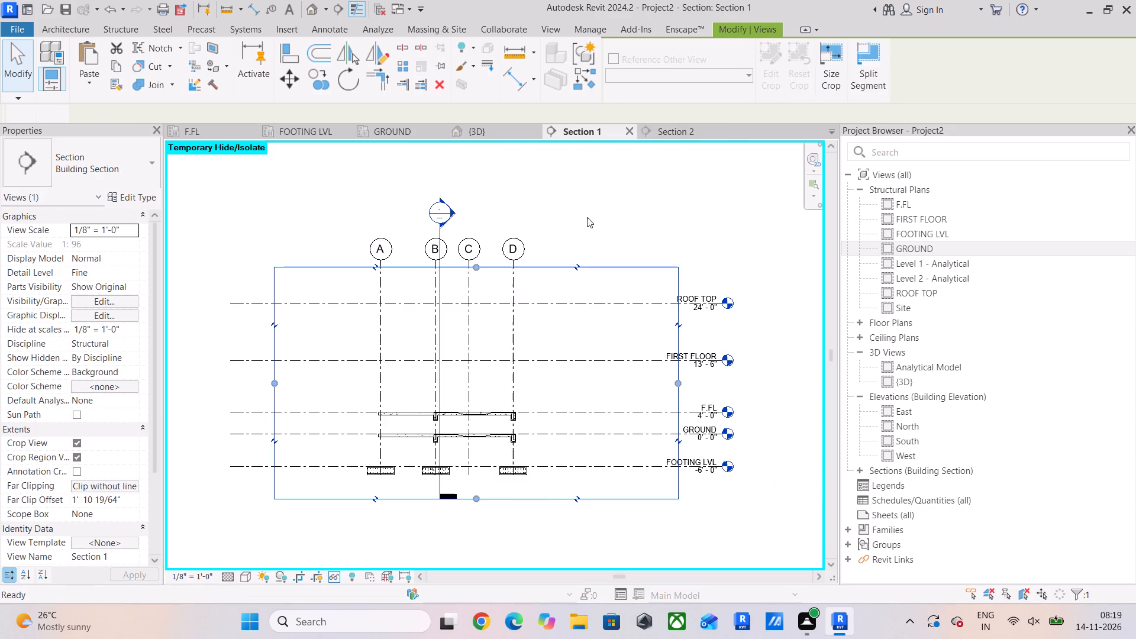
scroll(431, 438, up, 10)
scroll(535, 347, up, 5)
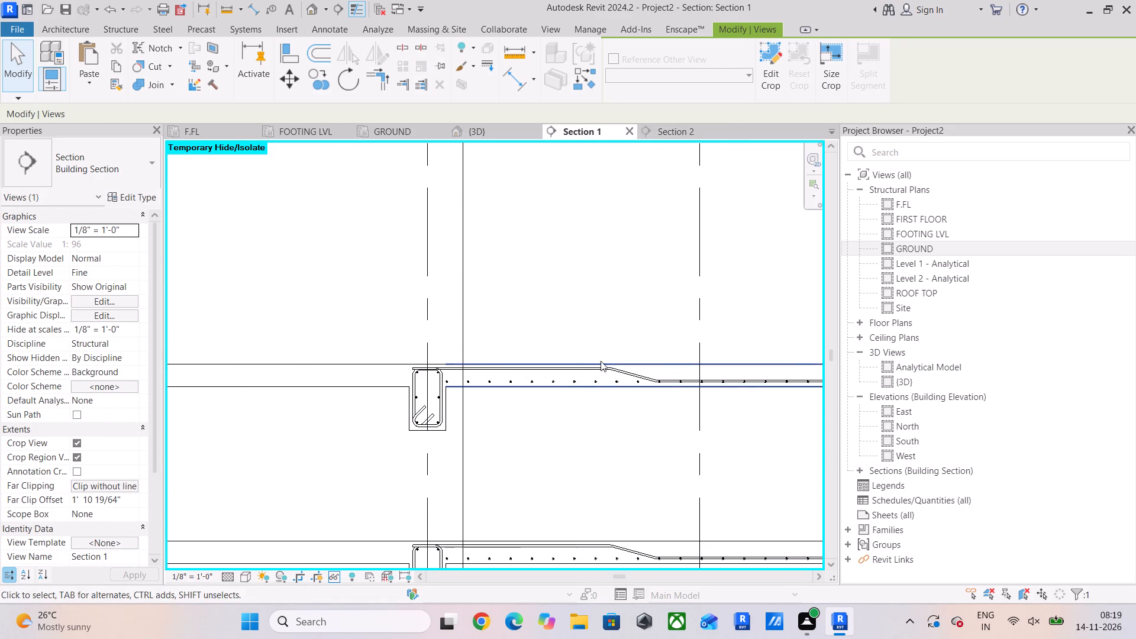
click(672, 363)
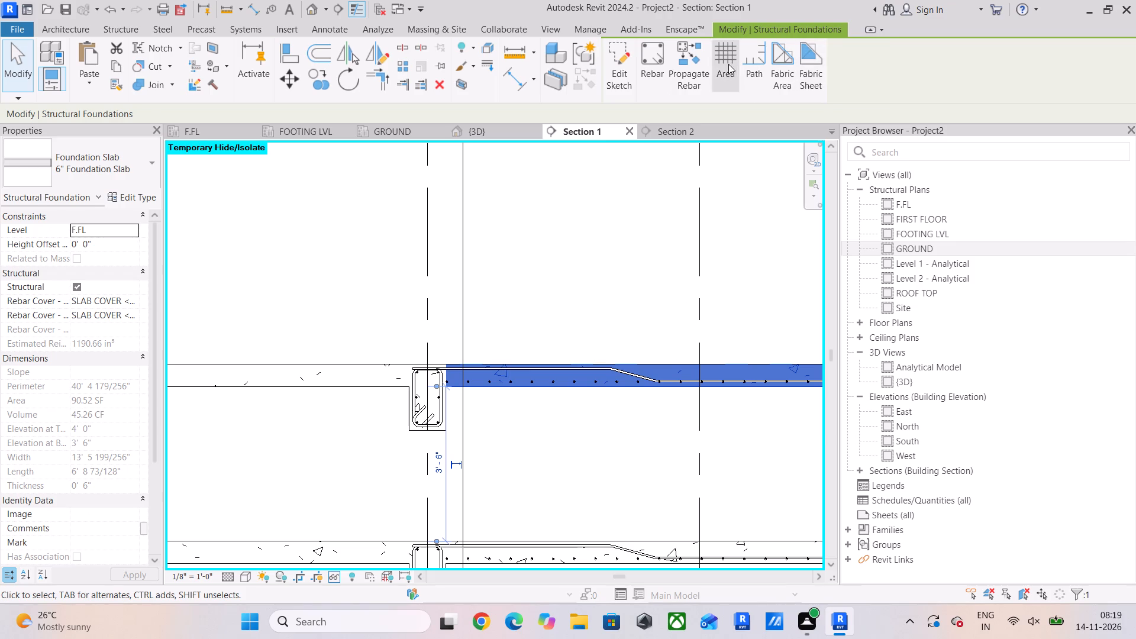
click(697, 67)
click(275, 366)
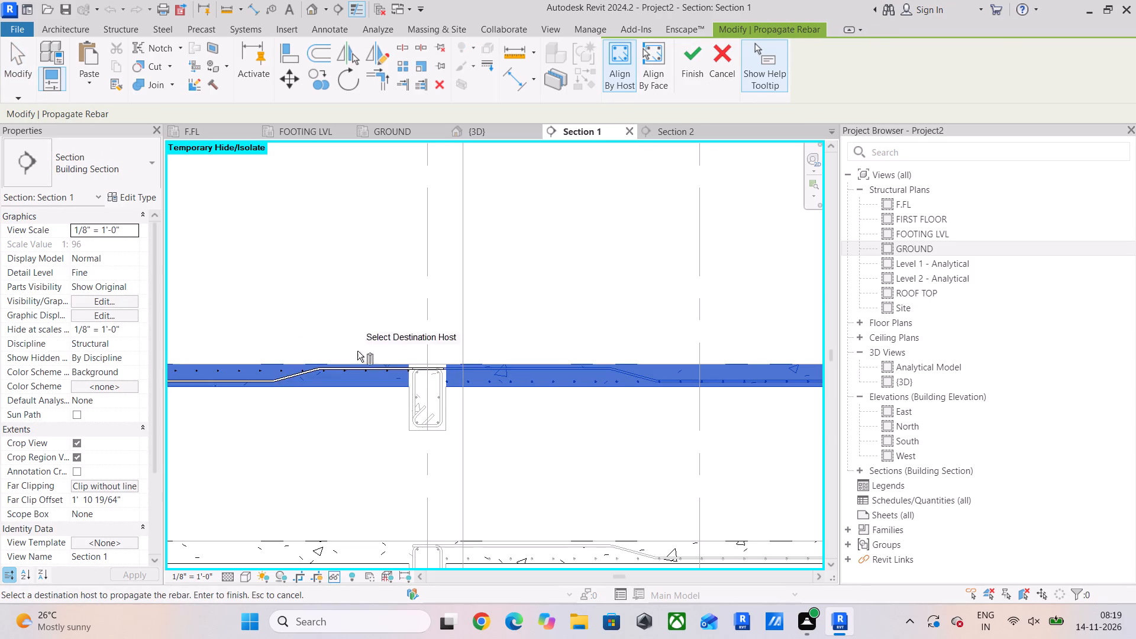
scroll(387, 351, down, 5)
middle_drag(416, 341, 642, 379)
scroll(389, 392, up, 5)
scroll(448, 404, up, 4)
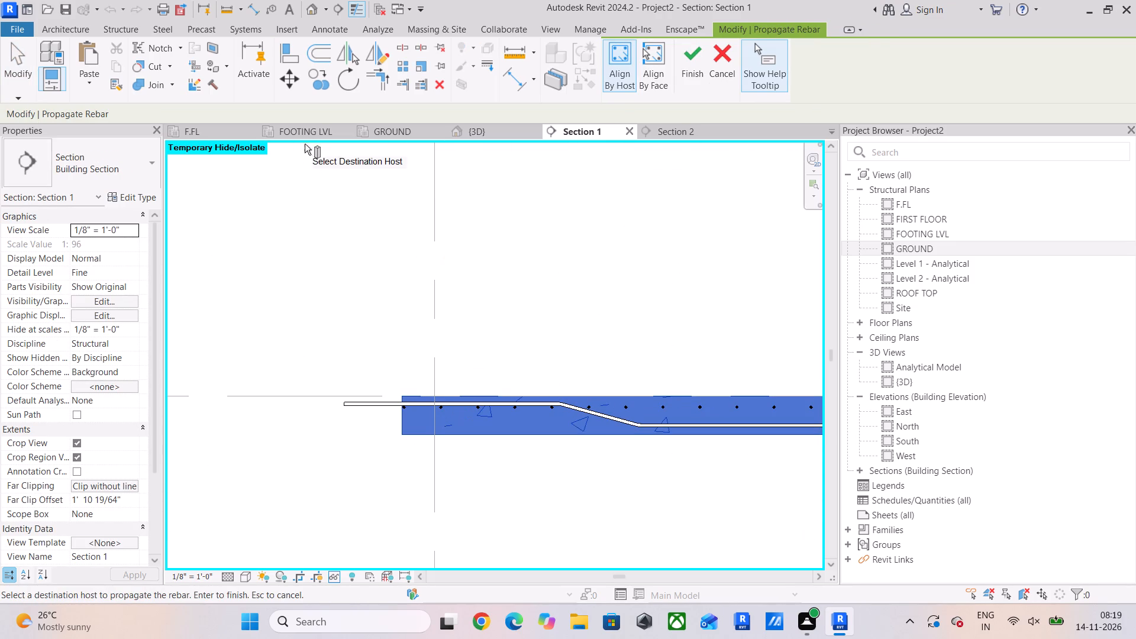
scroll(413, 326, down, 3)
middle_drag(433, 325, 380, 229)
scroll(398, 300, down, 5)
middle_drag(461, 314, 433, 331)
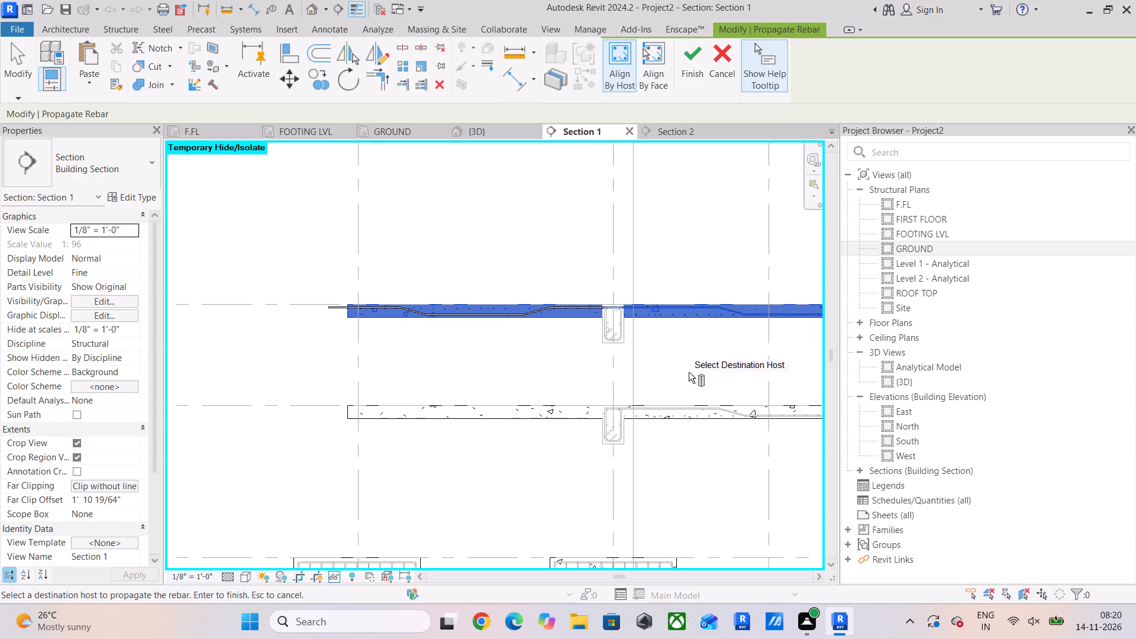
click(687, 62)
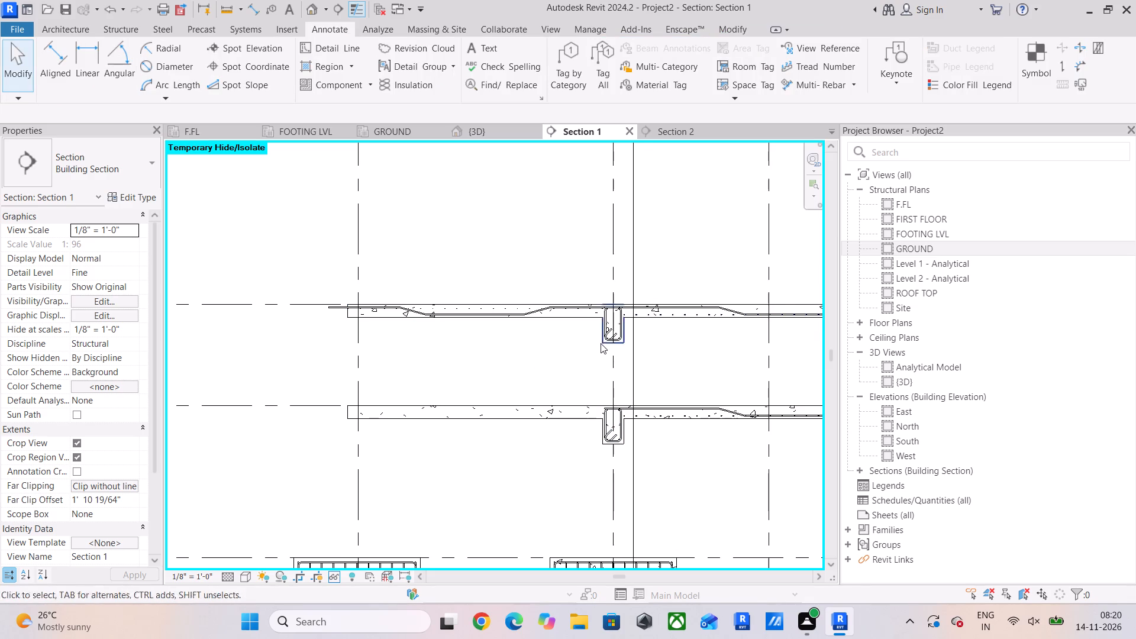
Examine the F.FL beam on grid B in Section 1 and locate it in the F.FL plan.
scroll(602, 343, up, 4)
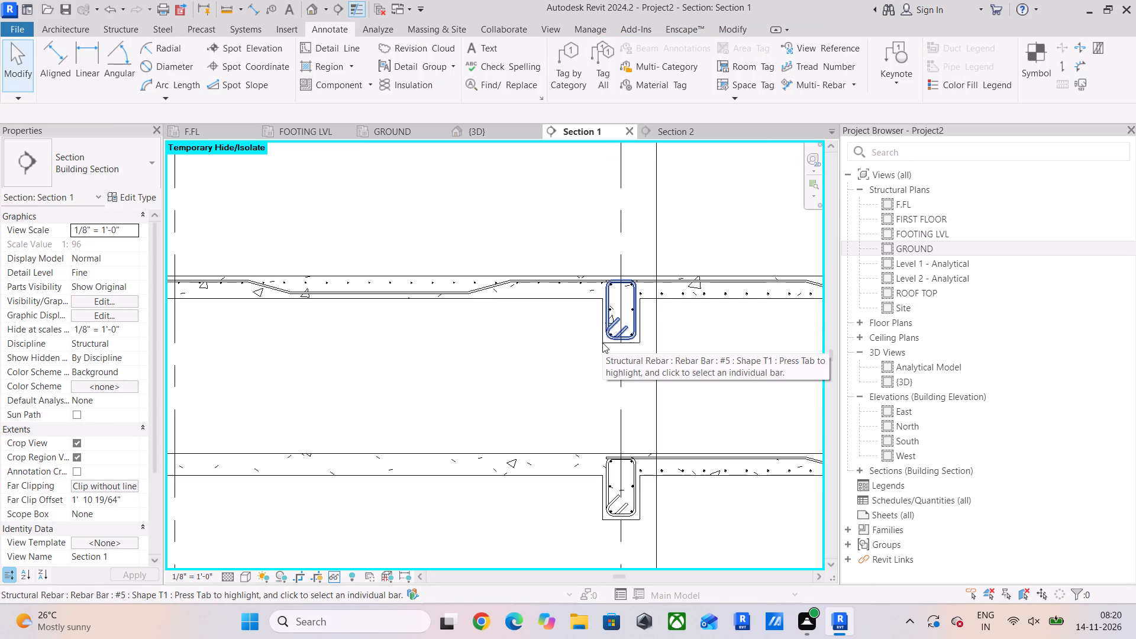
scroll(635, 348, up, 3)
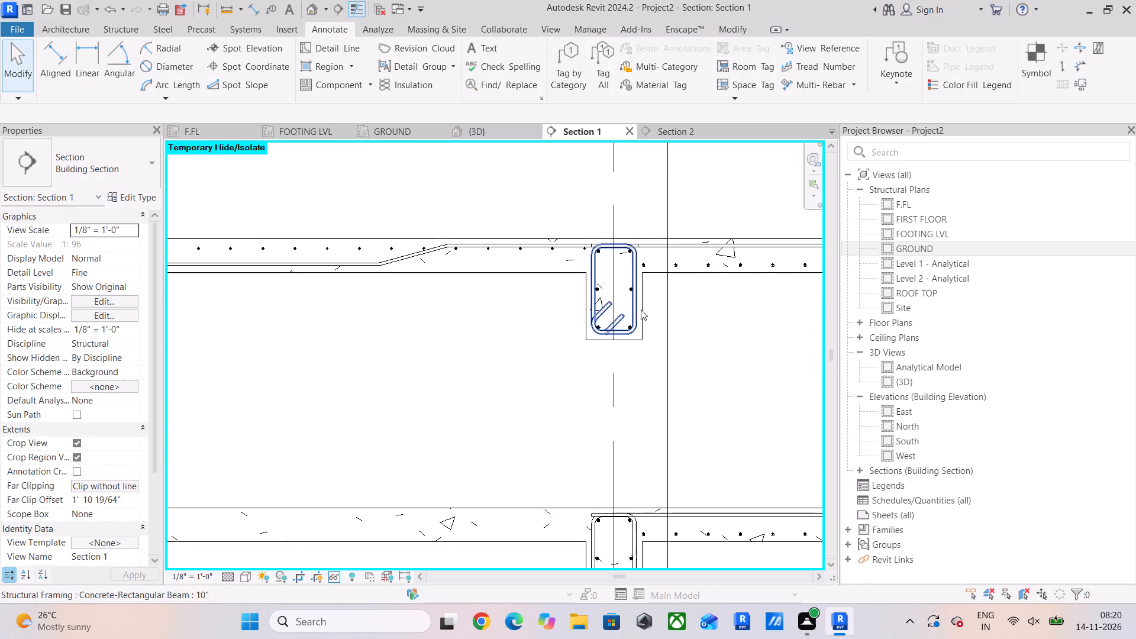
click(640, 344)
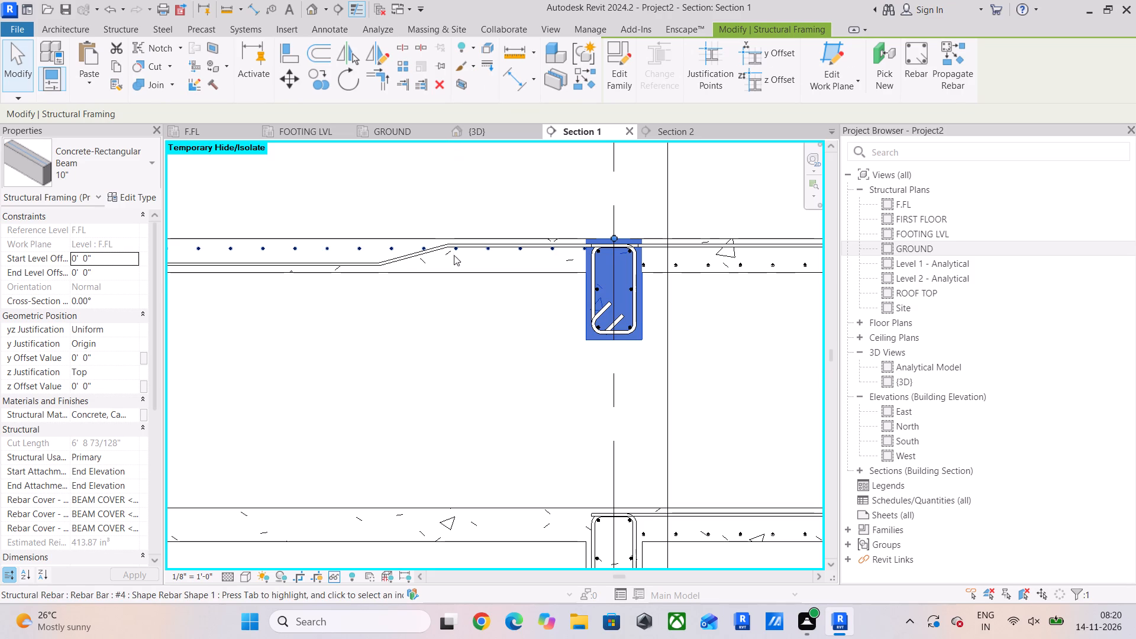
scroll(498, 362, down, 3)
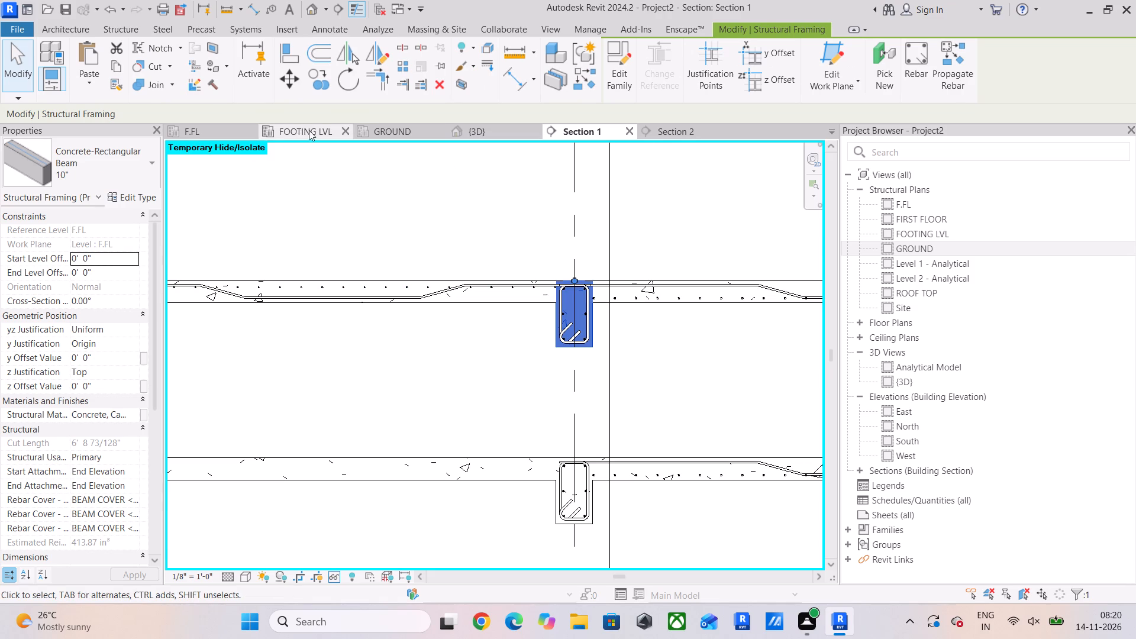
click(215, 132)
scroll(450, 476, up, 5)
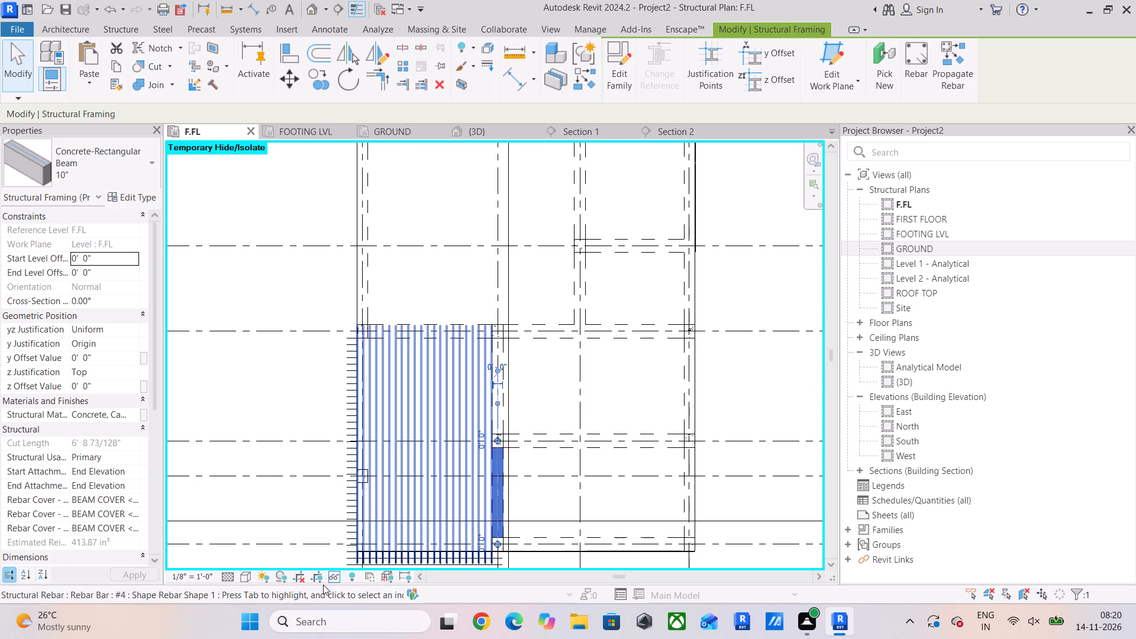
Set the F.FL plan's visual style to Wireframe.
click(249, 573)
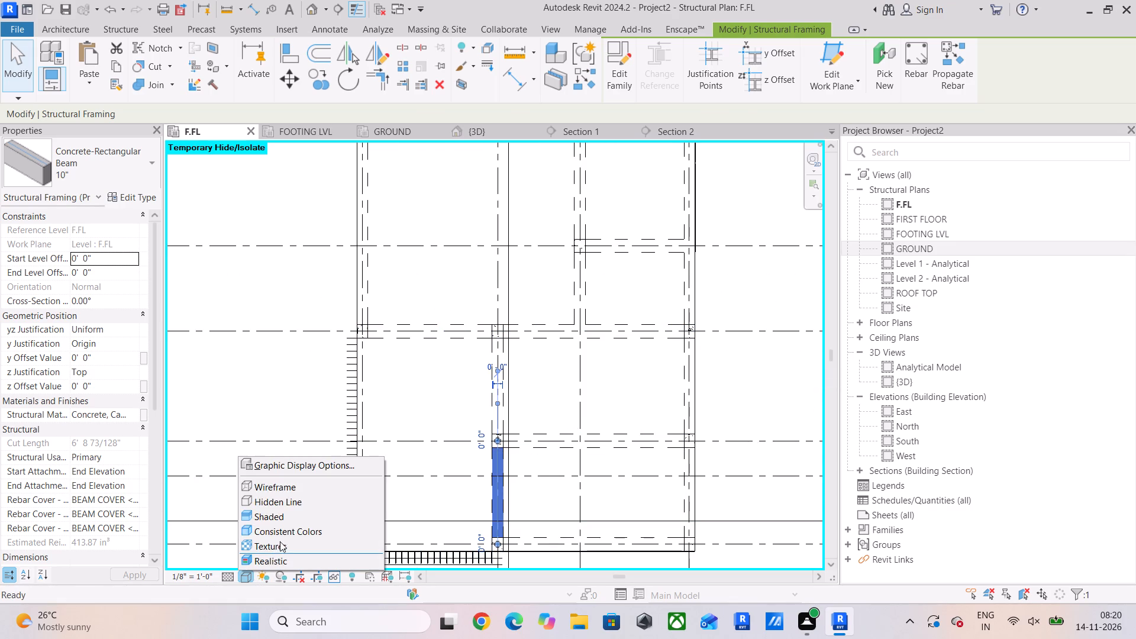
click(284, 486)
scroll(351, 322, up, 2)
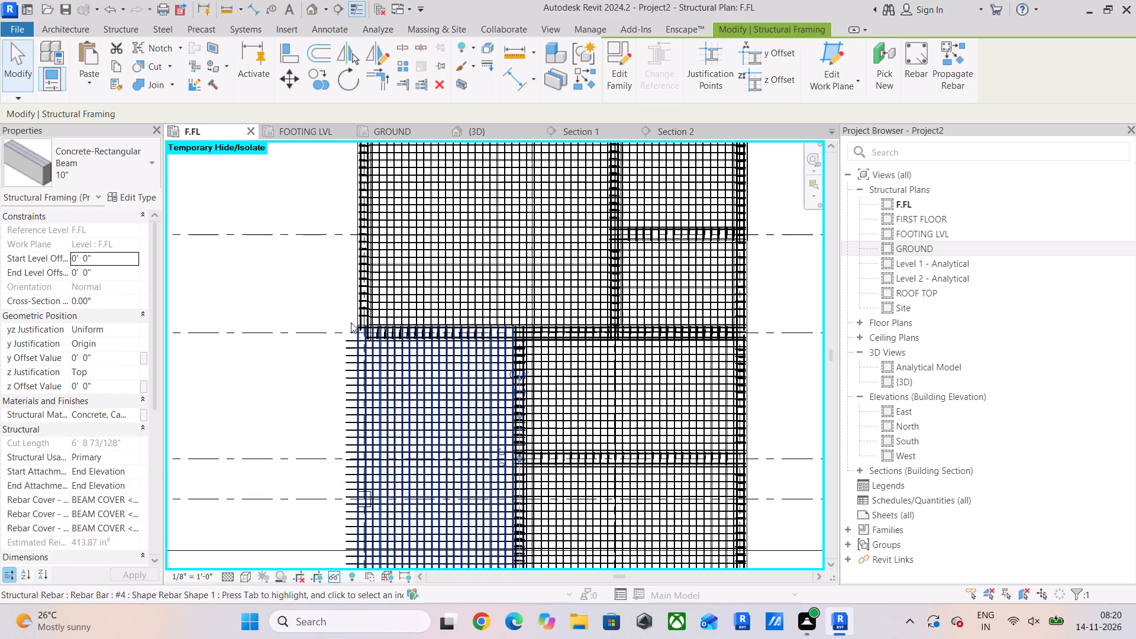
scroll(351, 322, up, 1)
Undo the wireframe style, the F.FL slab rebar propagation and the move of the Section 1 line.
key(ctrl+z)
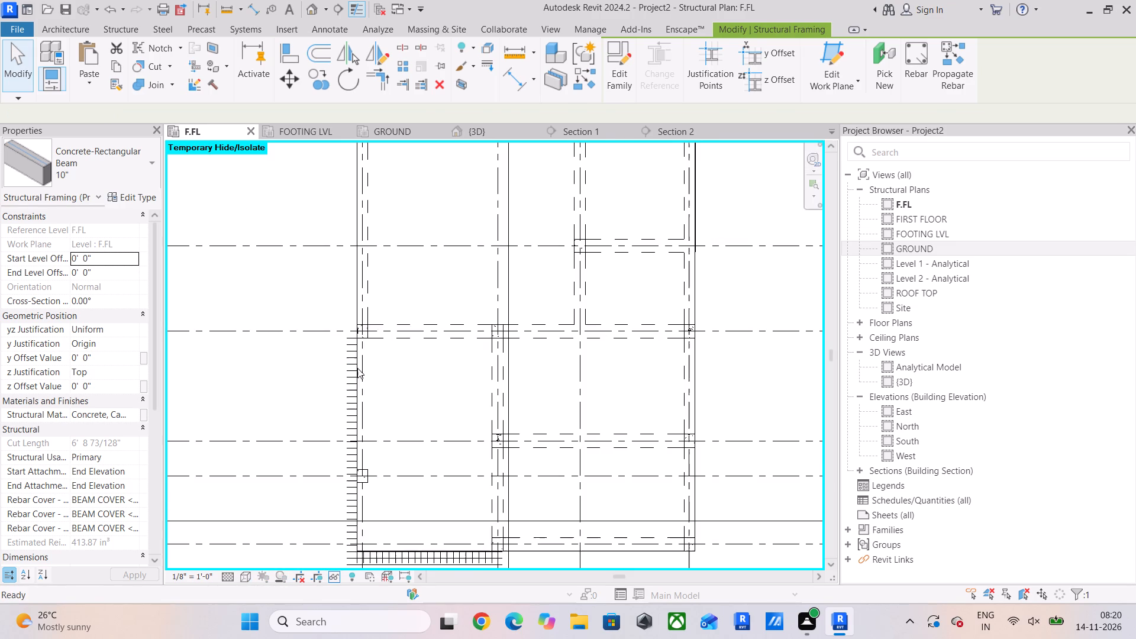
key(ctrl+z)
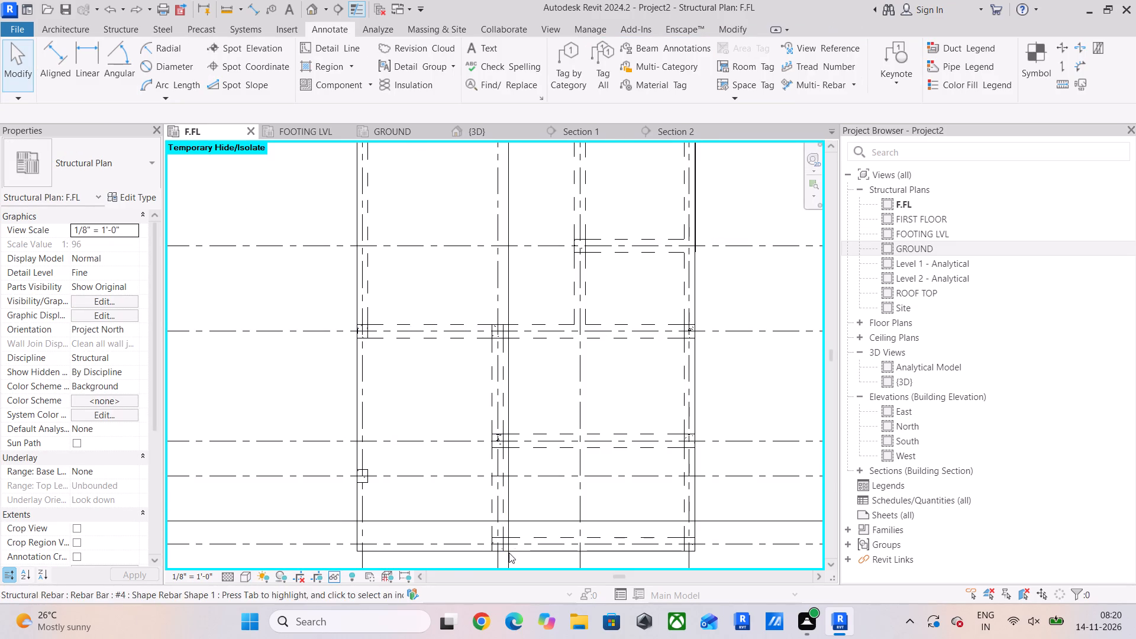
key(ctrl+z)
In the GROUND plan, move the Section 1 line south from between grids 1 and 2 to between grids 6 and 7.
scroll(481, 457, up, 4)
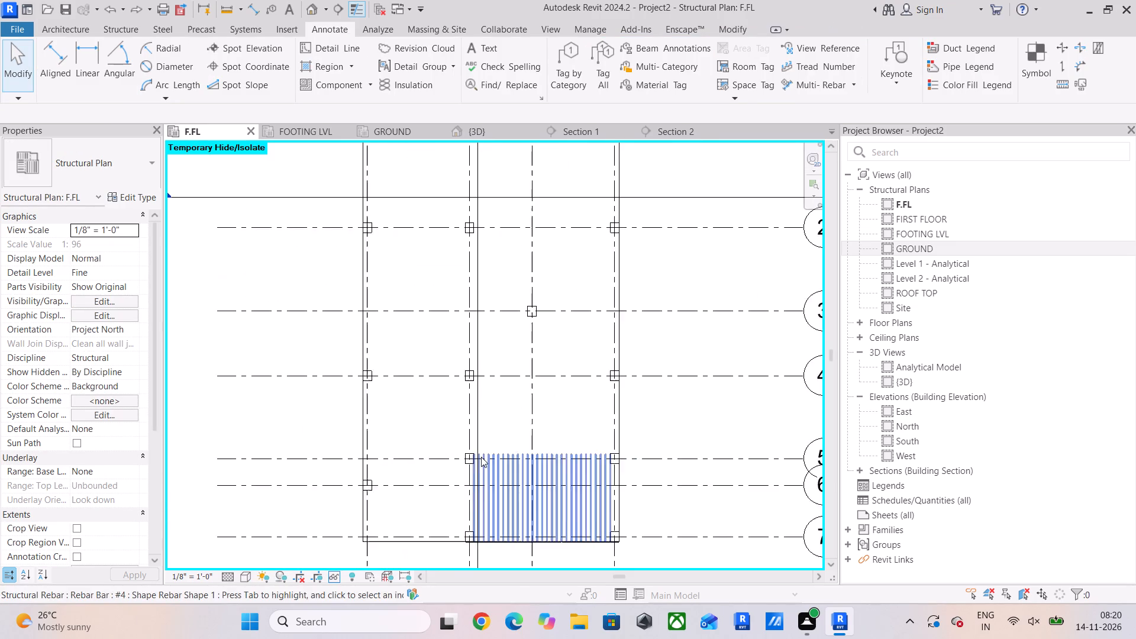
click(587, 131)
scroll(434, 354, down, 9)
middle_drag(438, 356, 484, 385)
click(389, 128)
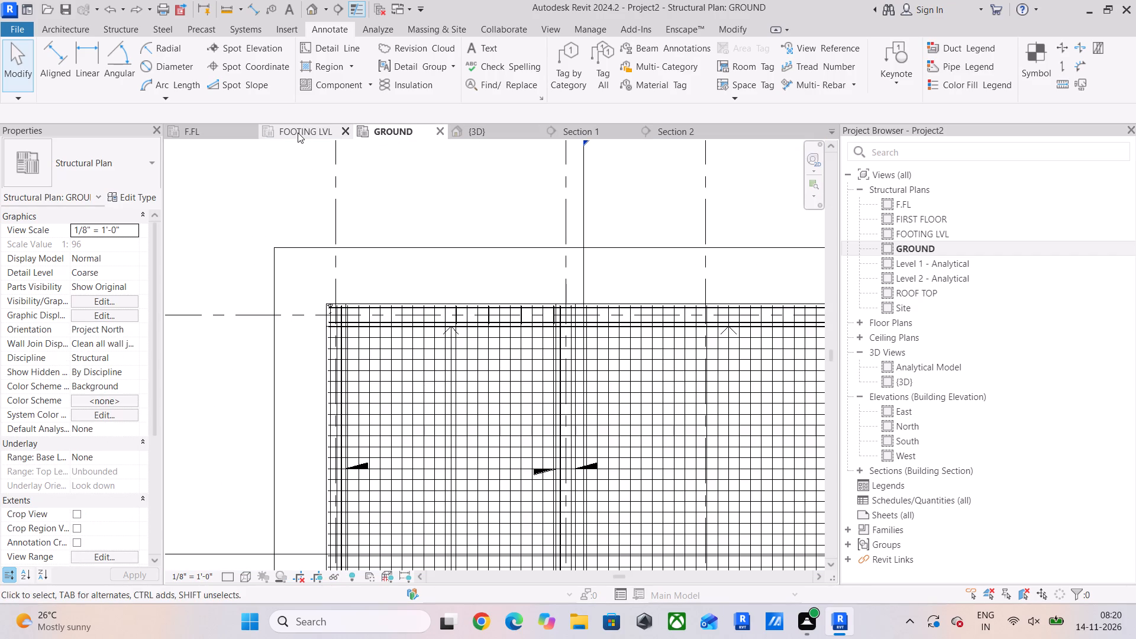
click(298, 133)
click(379, 128)
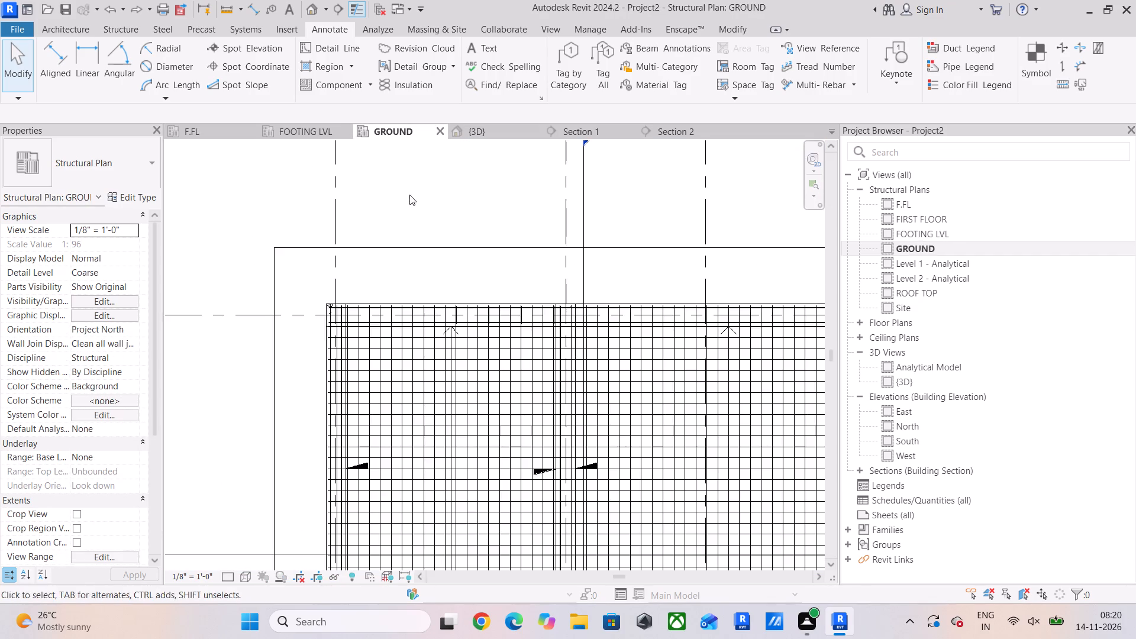
scroll(451, 280, down, 11)
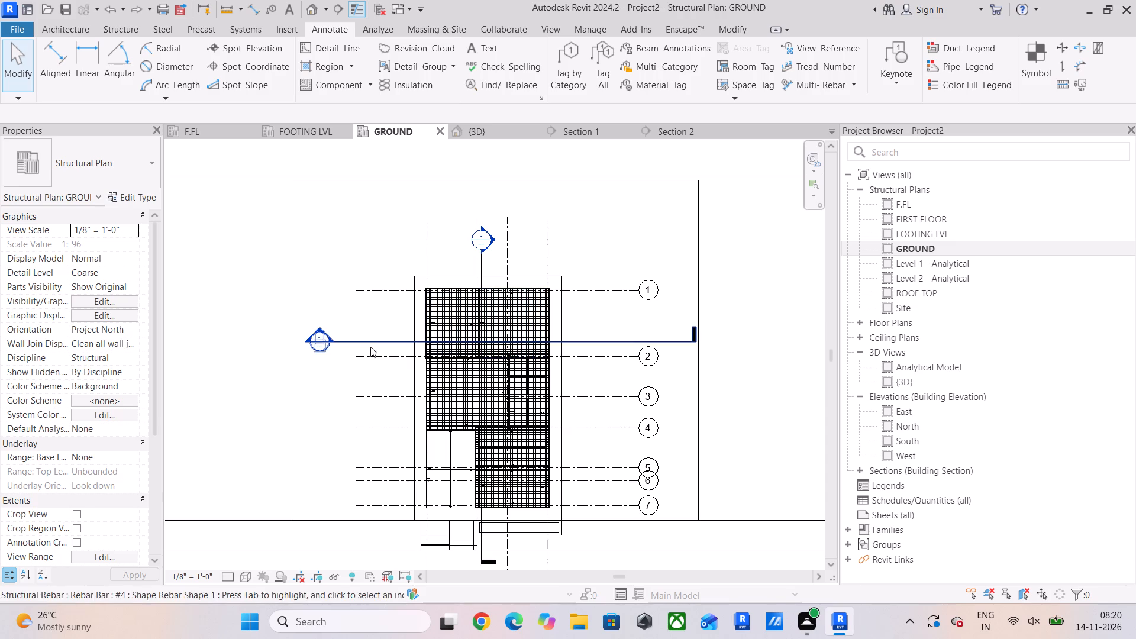
click(370, 345)
drag(380, 340, 378, 496)
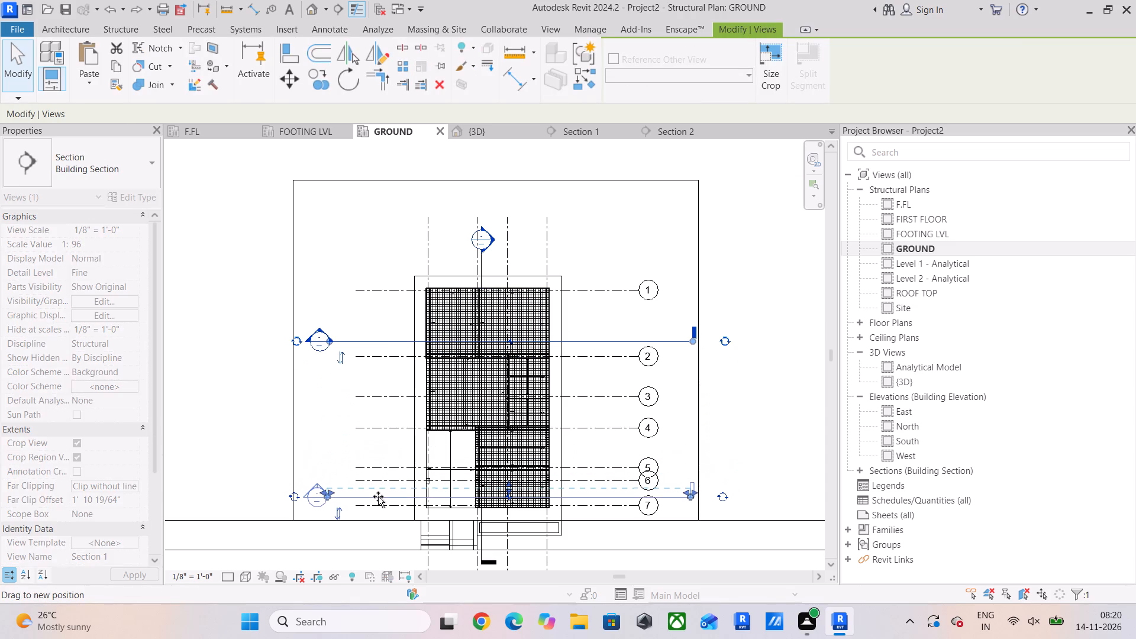
drag(378, 496, 378, 495)
Examine the slab between grids A and B south of grid 4, and the adjoining beams, in the GROUND and F.FL plans.
scroll(485, 467, up, 4)
scroll(427, 480, up, 5)
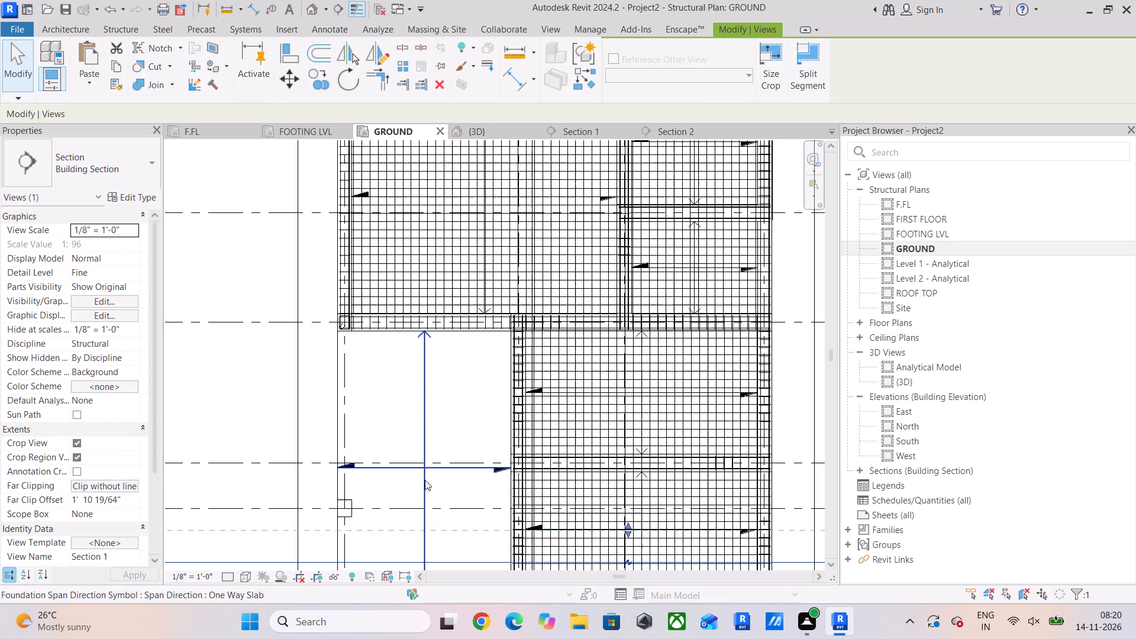
middle_drag(425, 480, 409, 411)
middle_drag(402, 457, 410, 450)
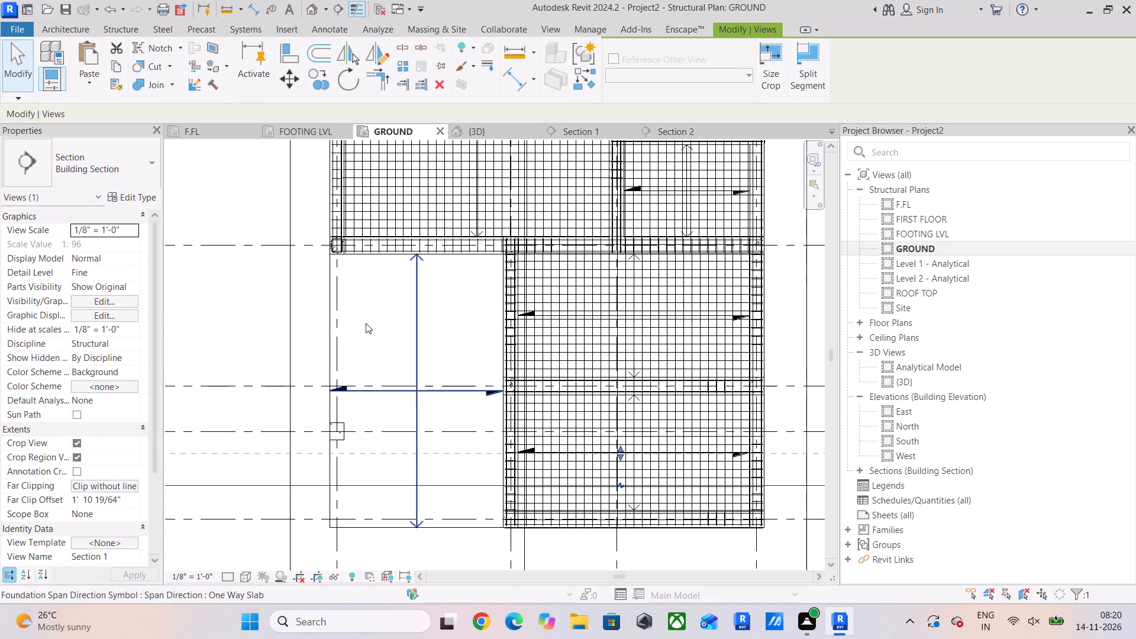
scroll(501, 347, up, 5)
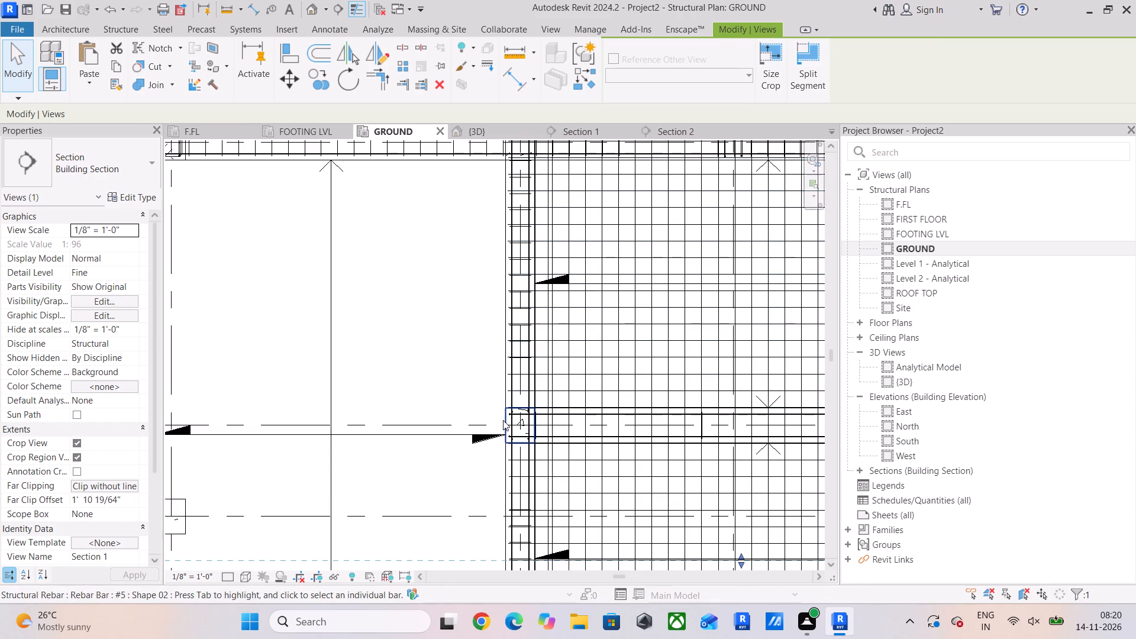
scroll(505, 398, up, 4)
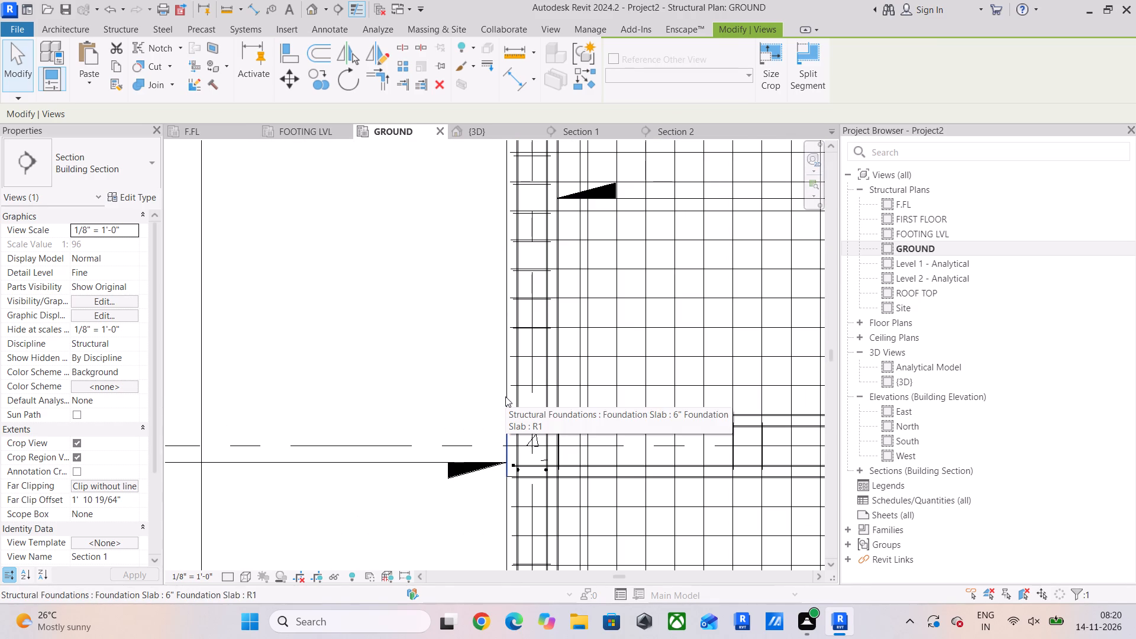
scroll(496, 500, down, 4)
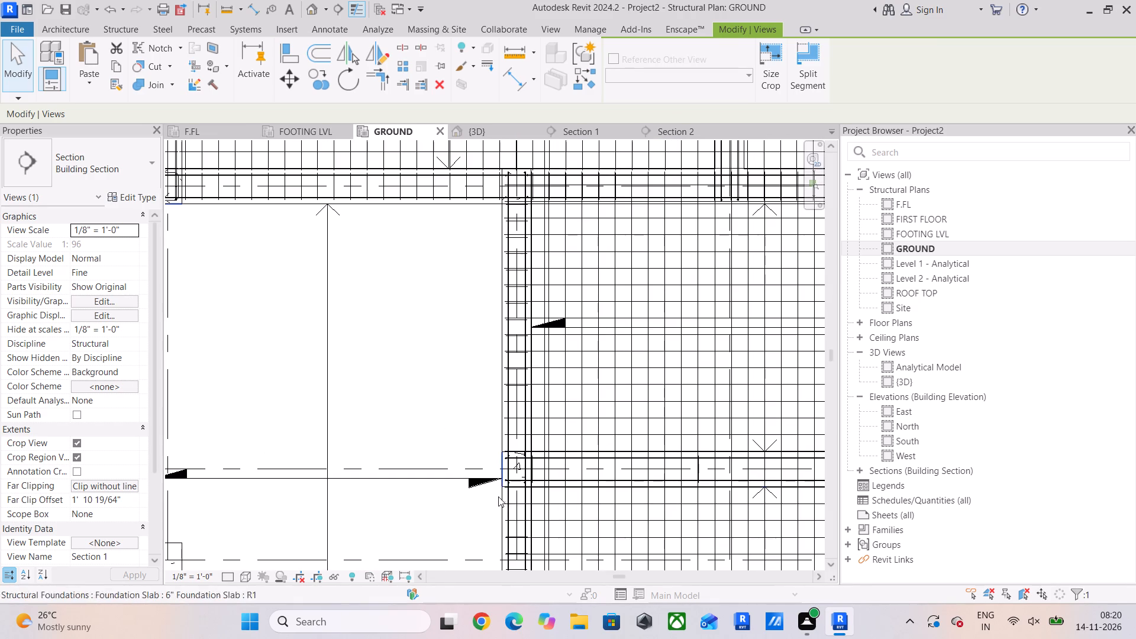
scroll(496, 231, up, 4)
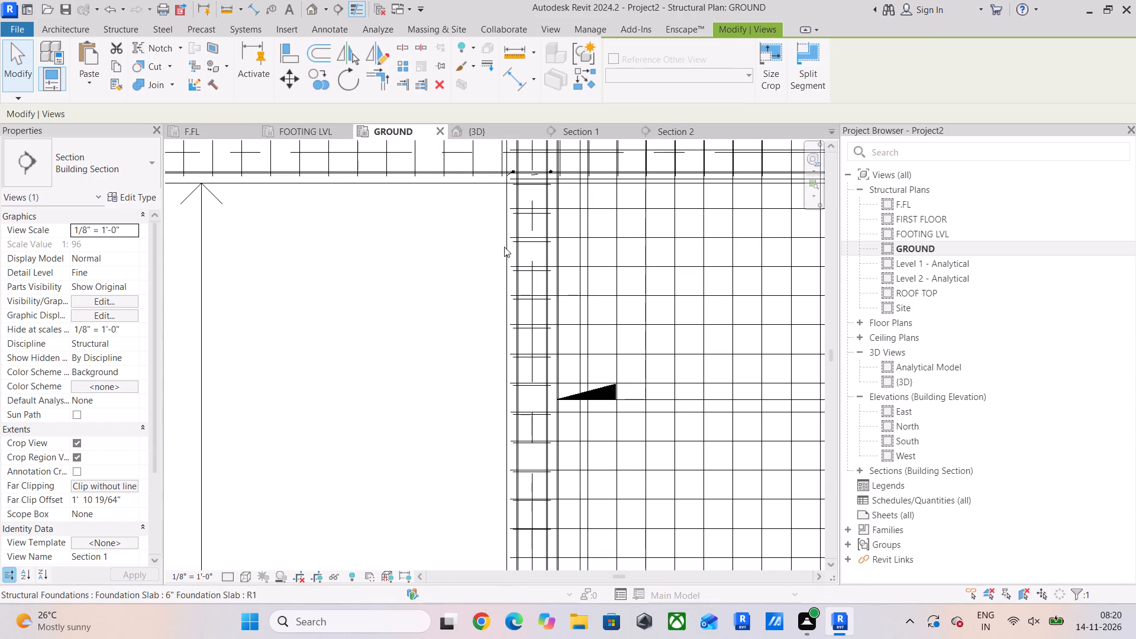
click(200, 137)
scroll(345, 304, up, 4)
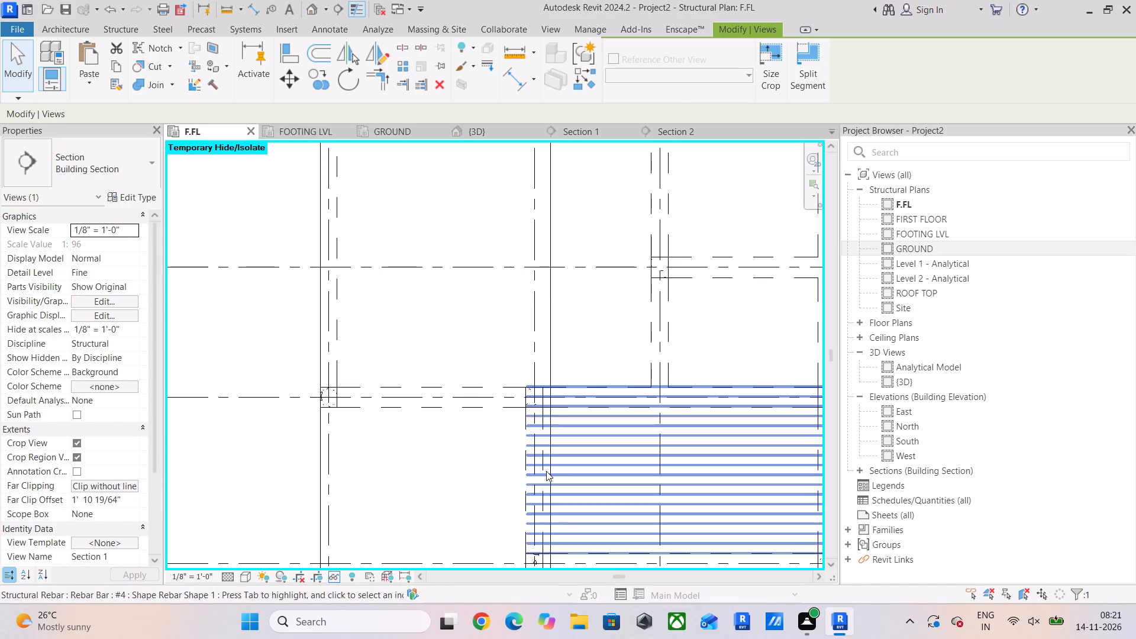
scroll(482, 430, up, 5)
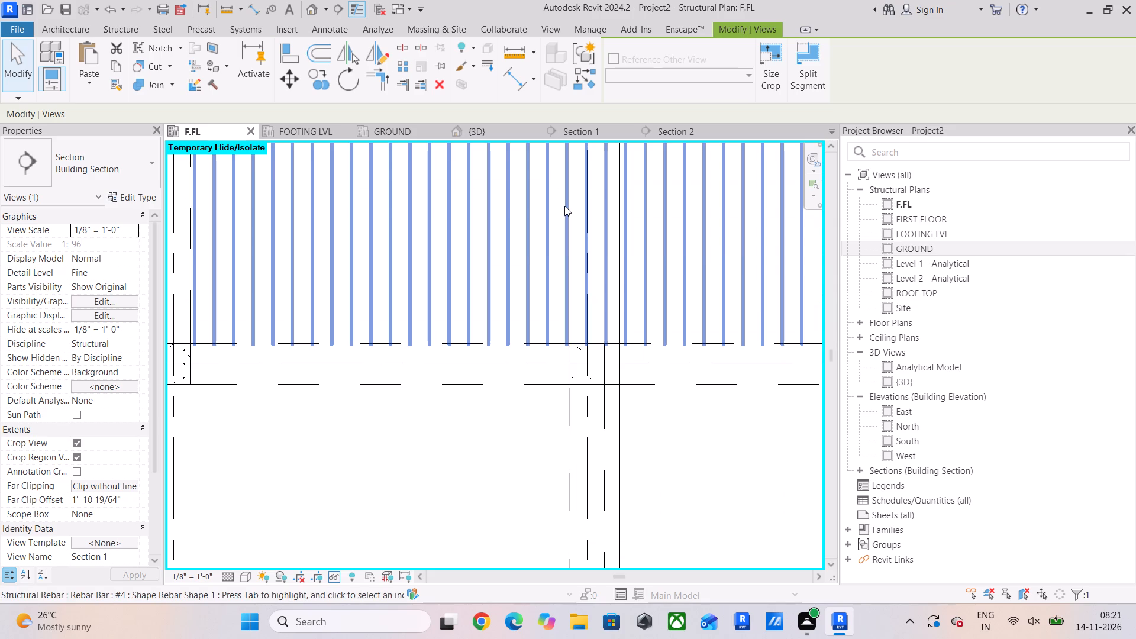
scroll(461, 334, down, 8)
middle_click(512, 387)
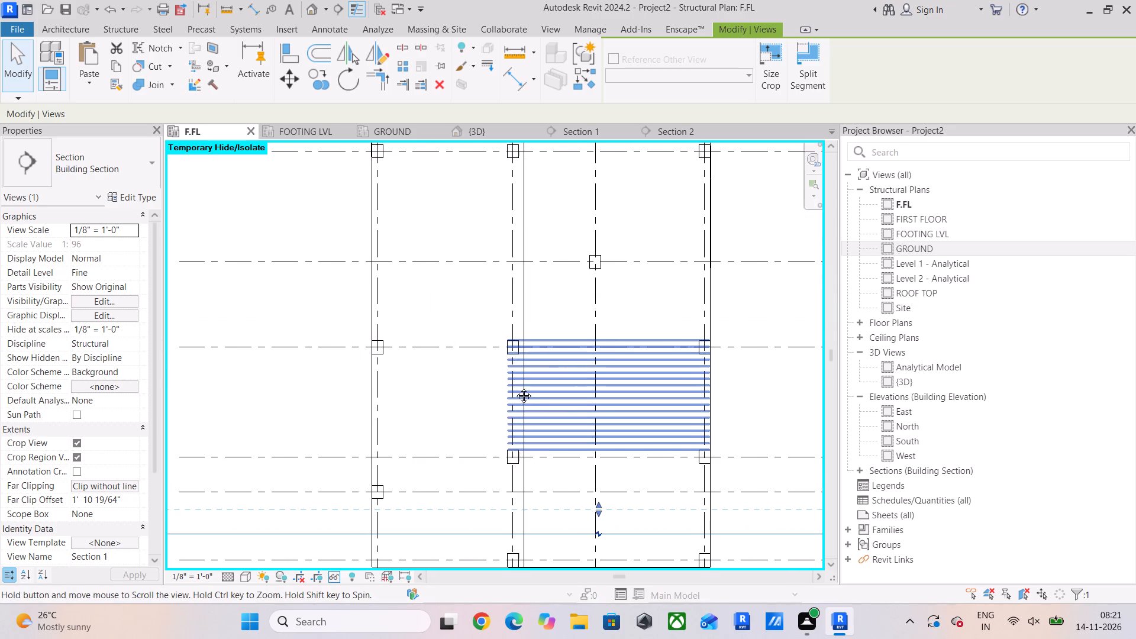
Examine the slab edges and beam rebar at GROUND and F.FL around the front corner column in the 3D view.
click(492, 128)
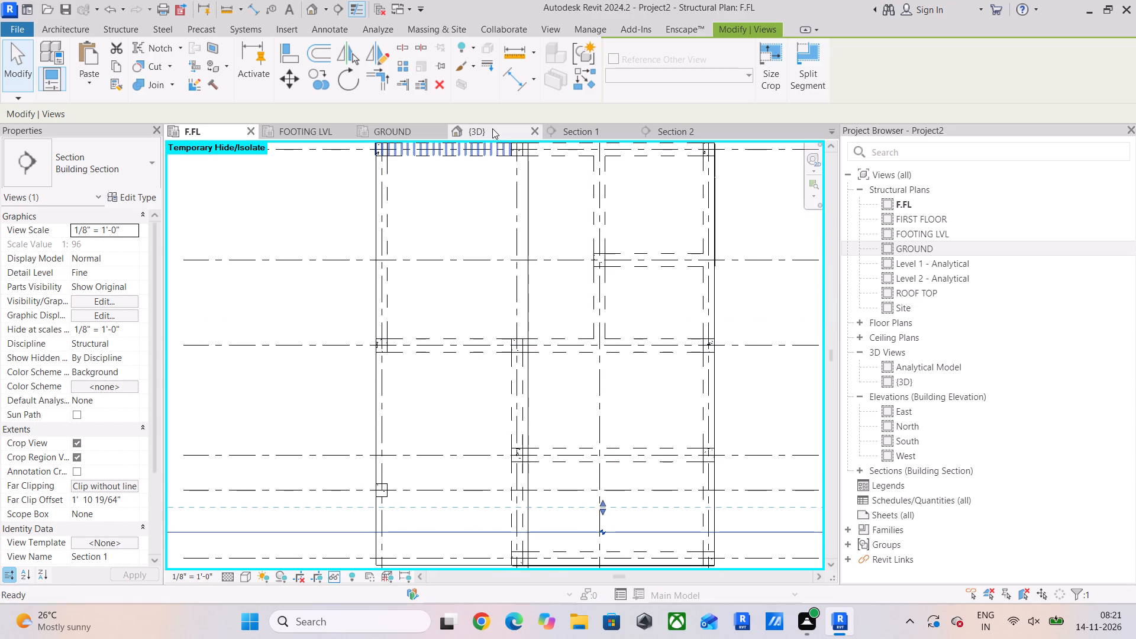
shift+middle_drag(622, 430, 595, 440)
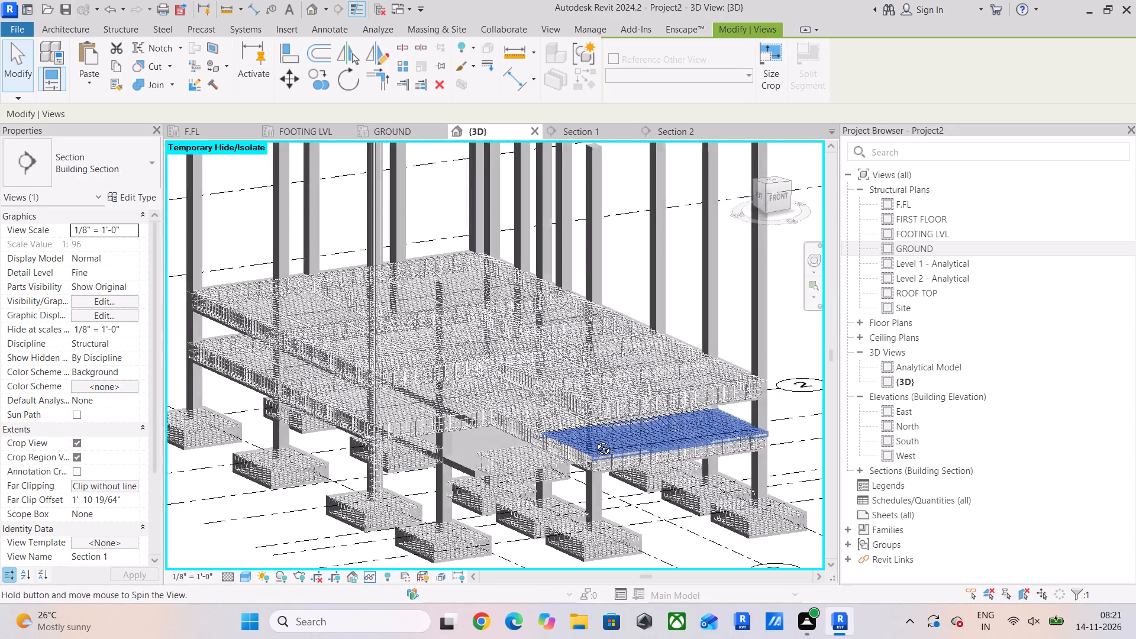
shift+middle_drag(595, 440, 466, 441)
scroll(357, 367, up, 4)
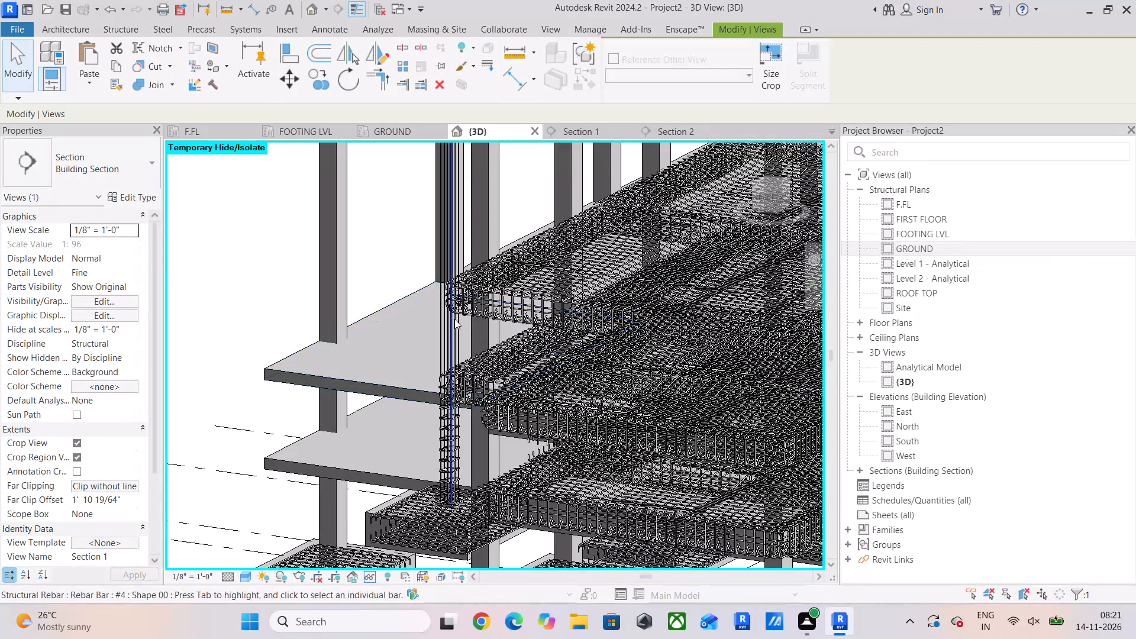
scroll(436, 300, up, 4)
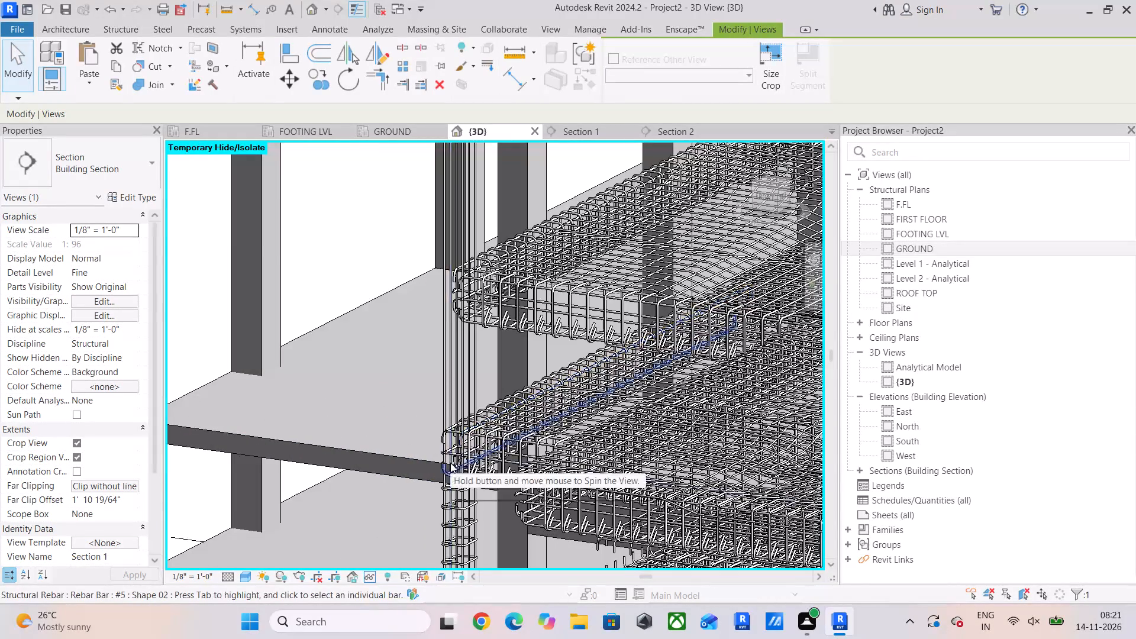
scroll(330, 343, down, 4)
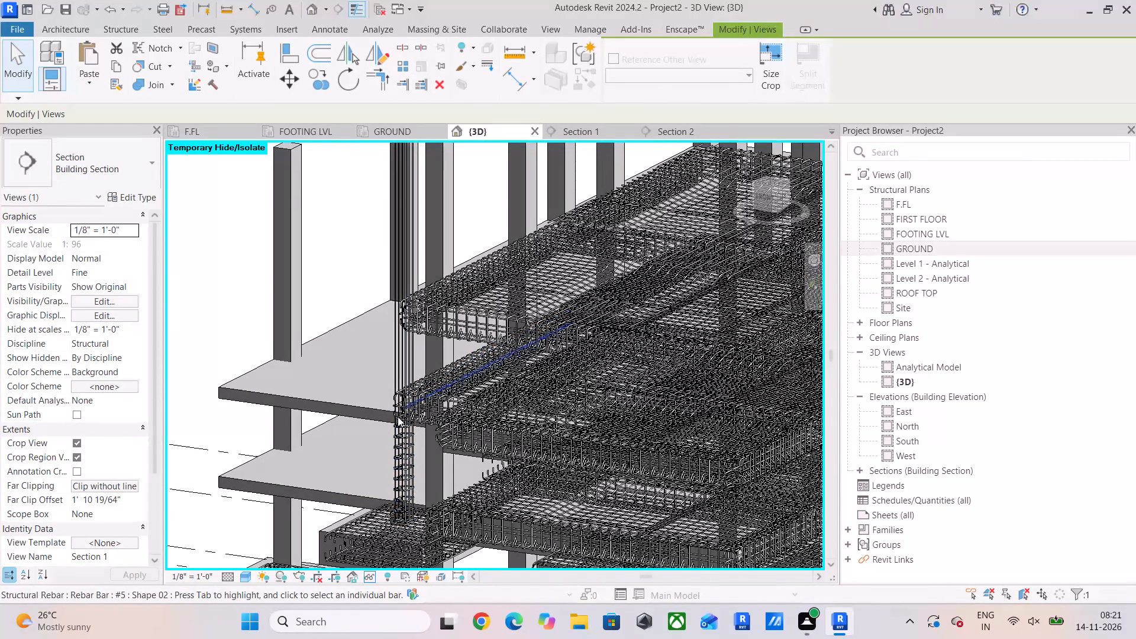
scroll(395, 411, up, 5)
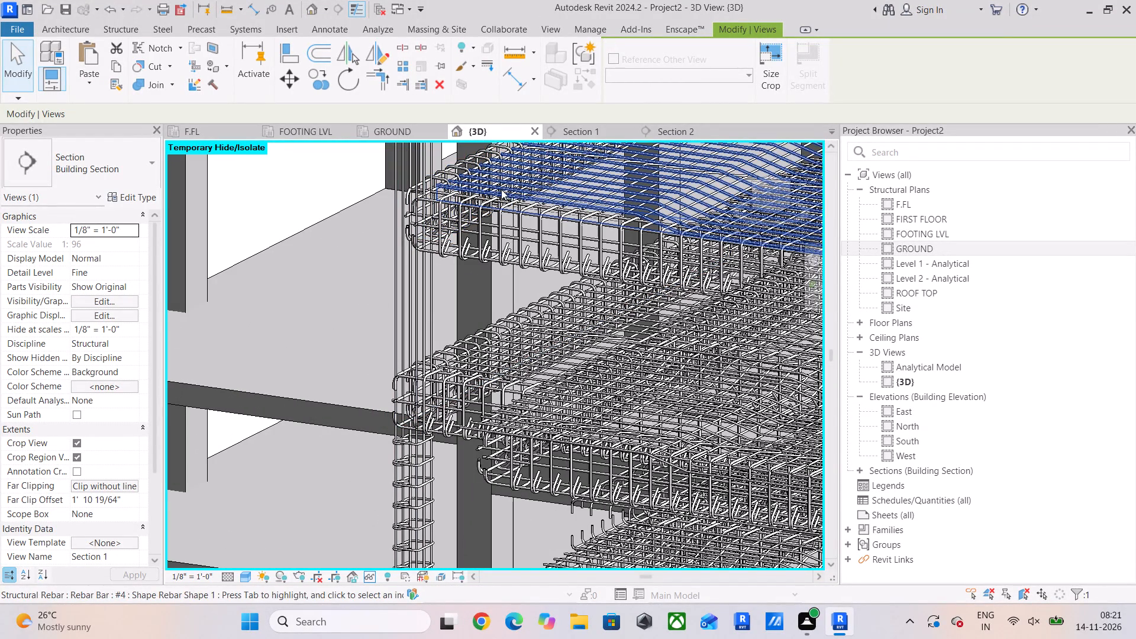
In the 3D view, reset the temporary hide/isolate and temporarily hide the linked model MY PLAN.rvt.
text(HR)
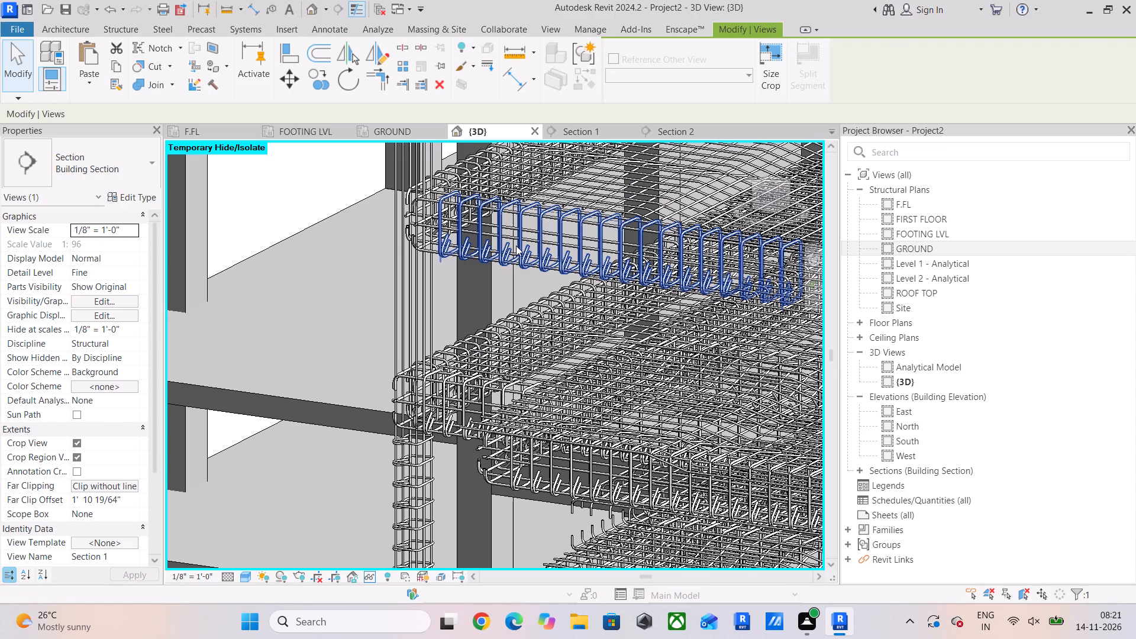
scroll(396, 359, down, 3)
middle_drag(396, 360, 510, 302)
scroll(511, 302, down, 5)
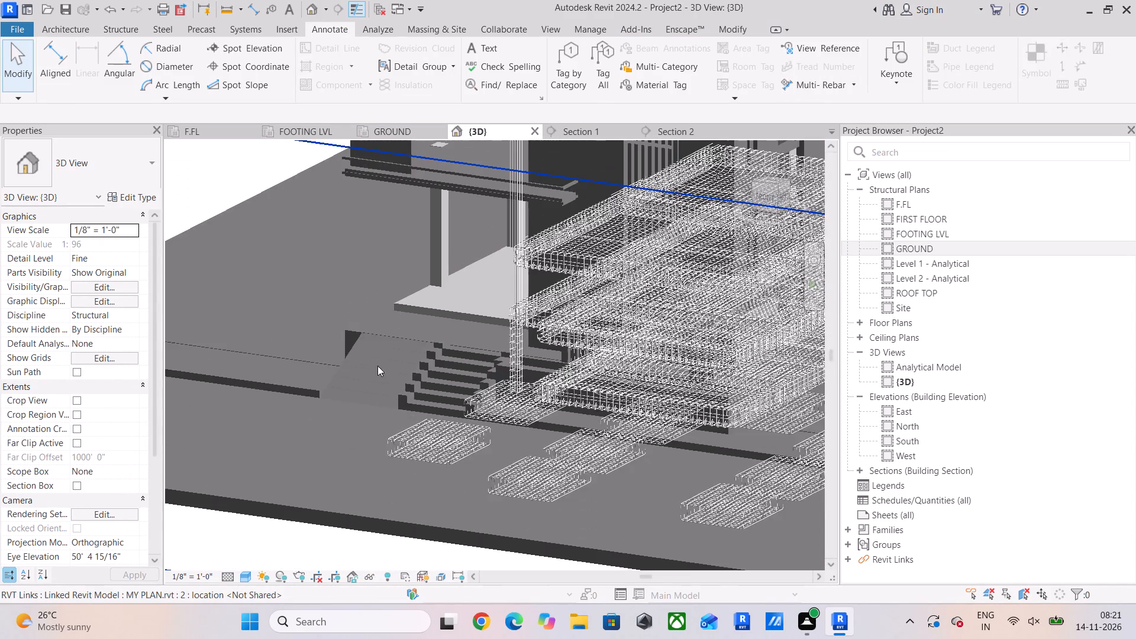
click(348, 353)
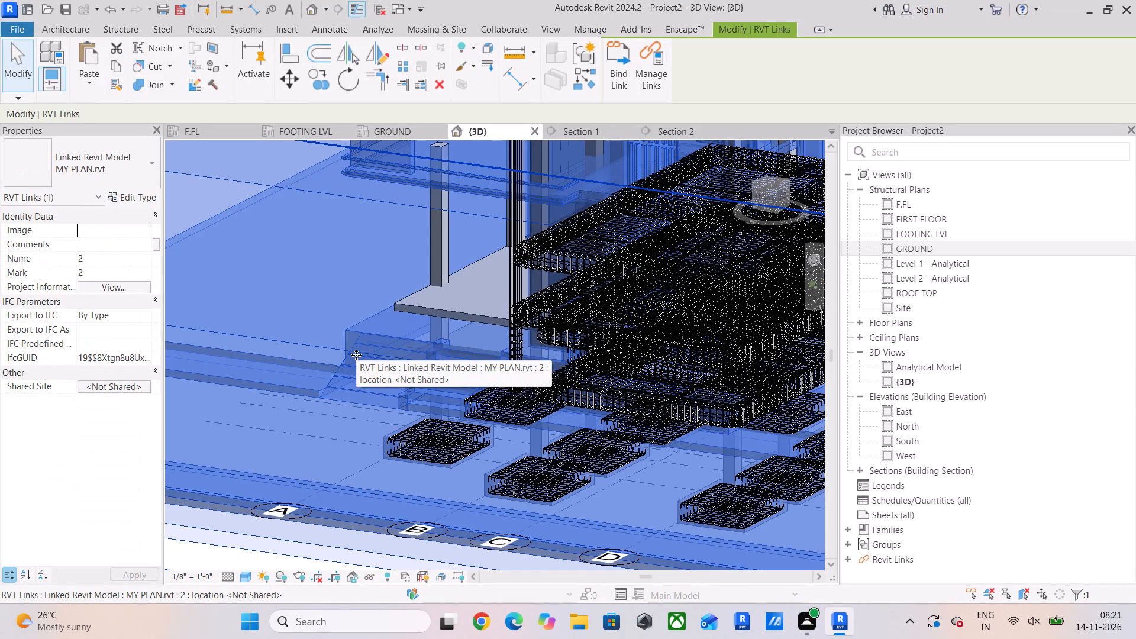
text(HH)
Examine the beam and slab rebar around the corner column in the 3D view and the slab reinforcement at both levels in Section 1.
scroll(527, 319, up, 10)
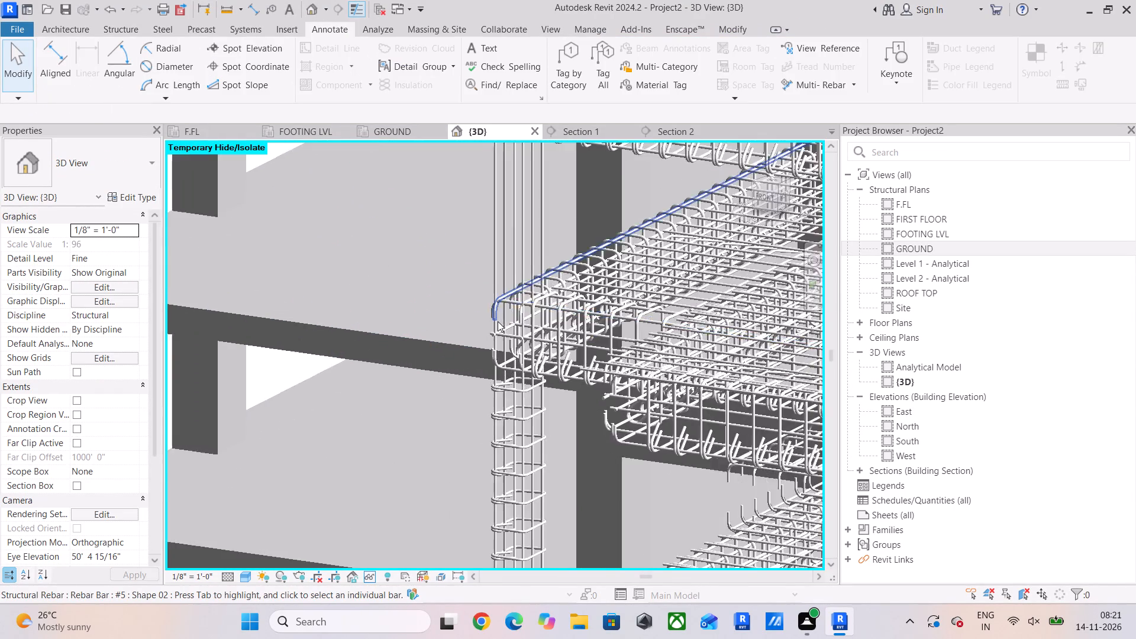
scroll(497, 321, up, 5)
scroll(504, 334, down, 5)
shift+middle_drag(557, 402, 656, 403)
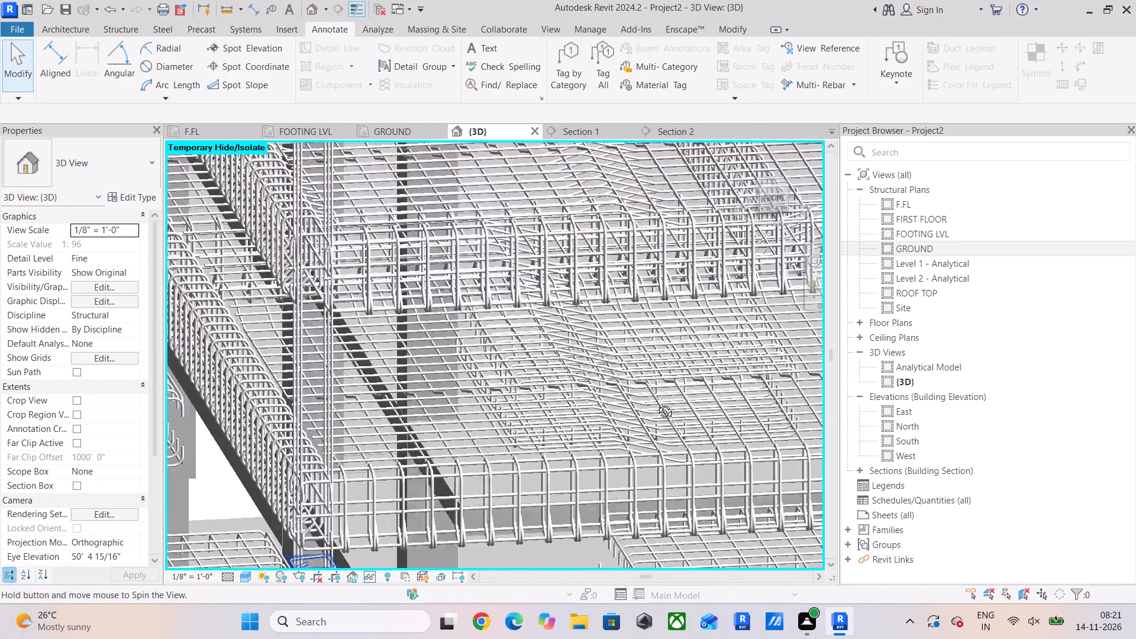
shift+middle_drag(656, 403, 664, 399)
shift+middle_drag(599, 397, 641, 355)
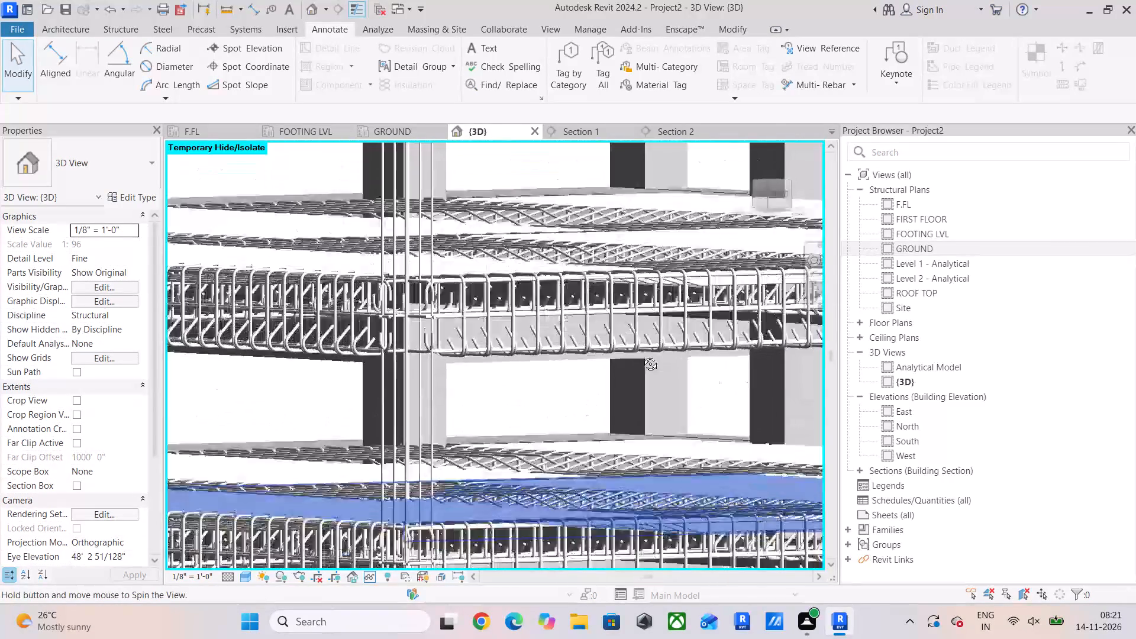
shift+middle_drag(641, 355, 660, 360)
scroll(527, 385, up, 3)
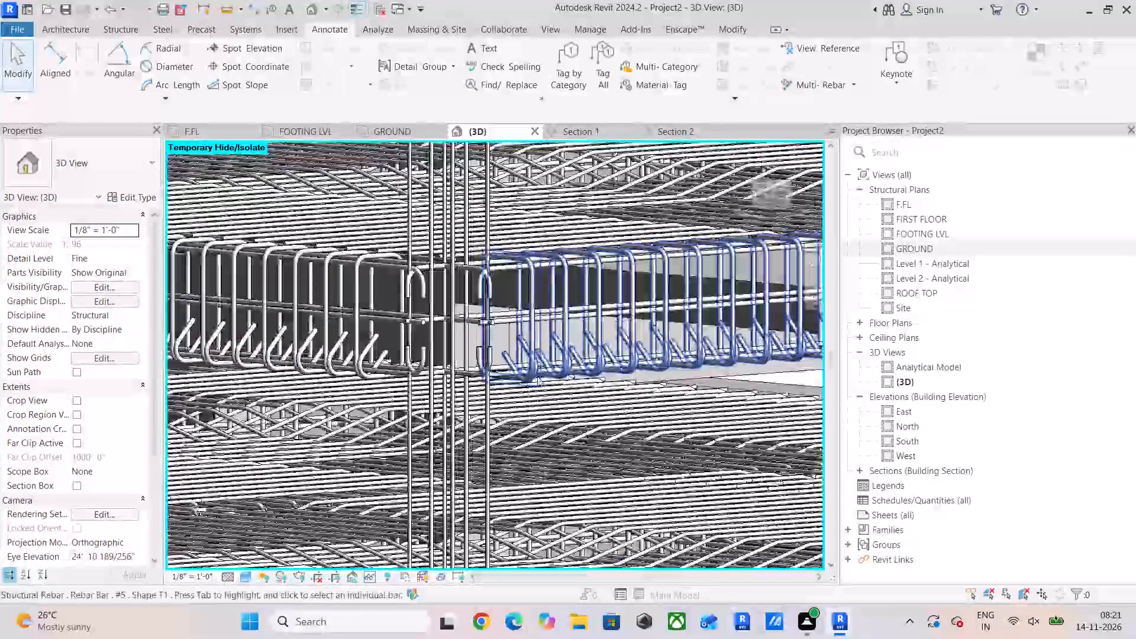
click(582, 127)
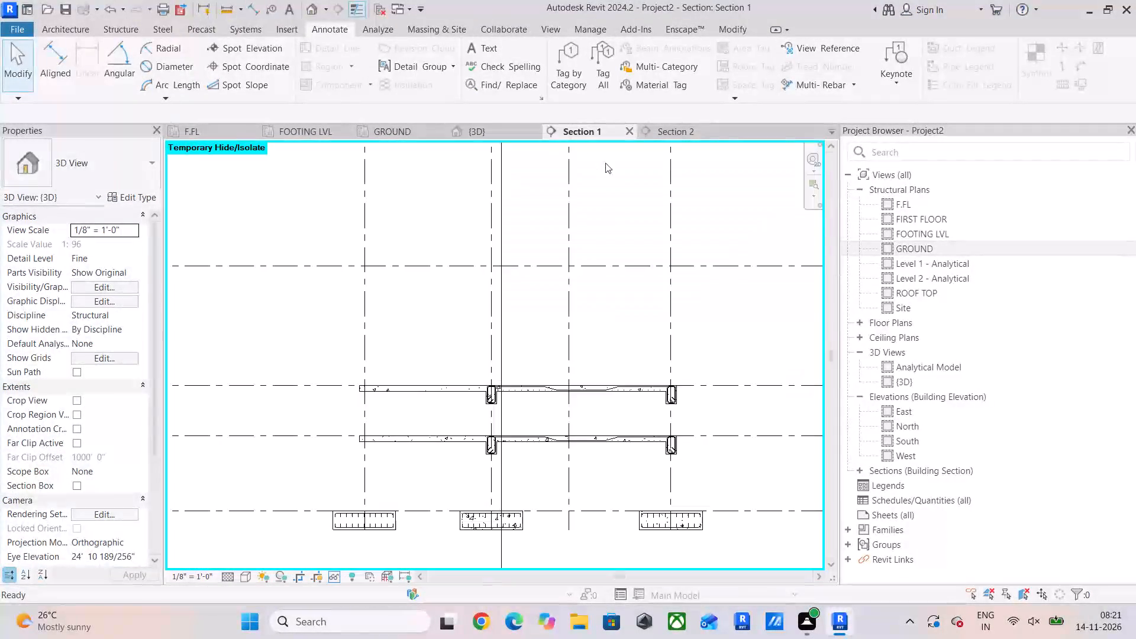
scroll(476, 396, up, 6)
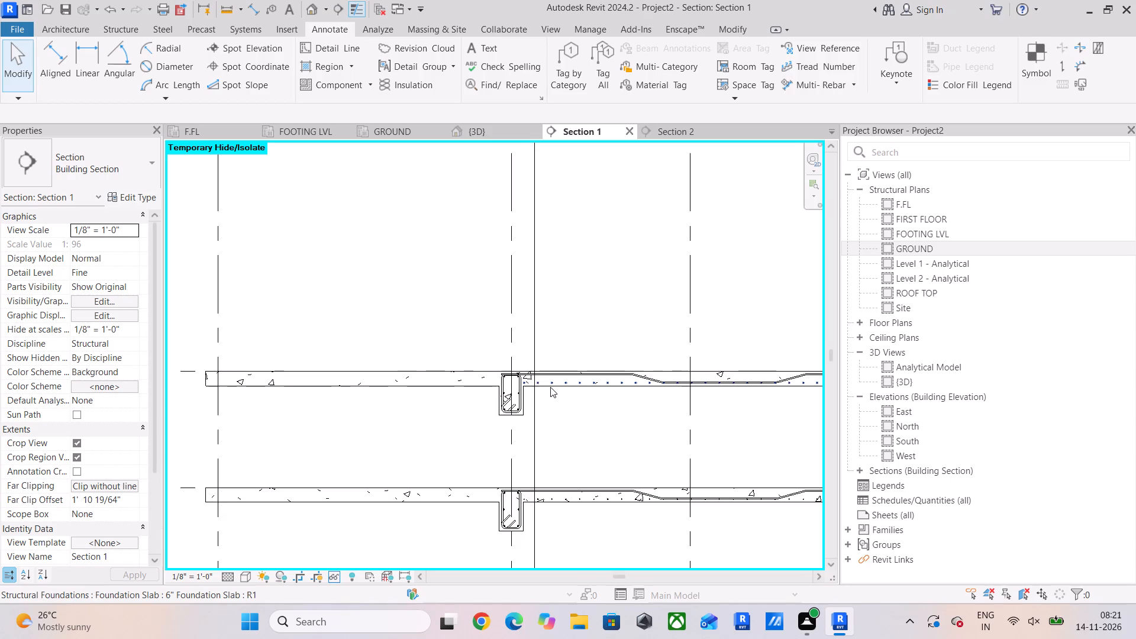
scroll(532, 385, up, 4)
click(480, 131)
scroll(523, 300, down, 5)
In the F.FL plan, move the Section 1 line just south of grid 7, set its far clip about 4' 3" deep, and open Section 1.
click(225, 130)
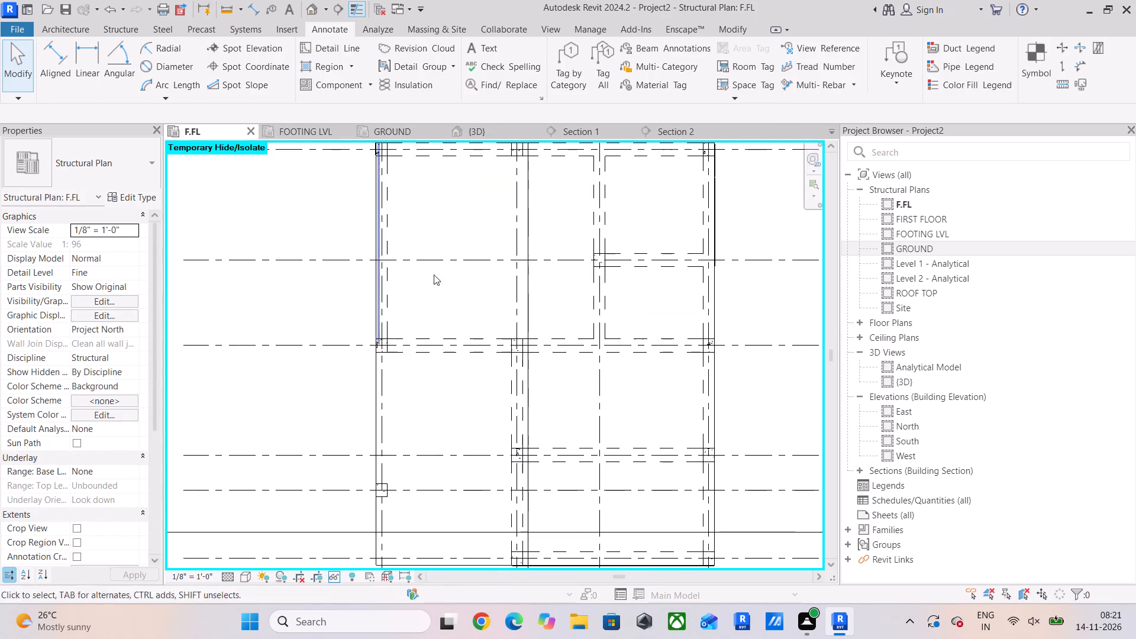
scroll(469, 287, down, 5)
click(468, 407)
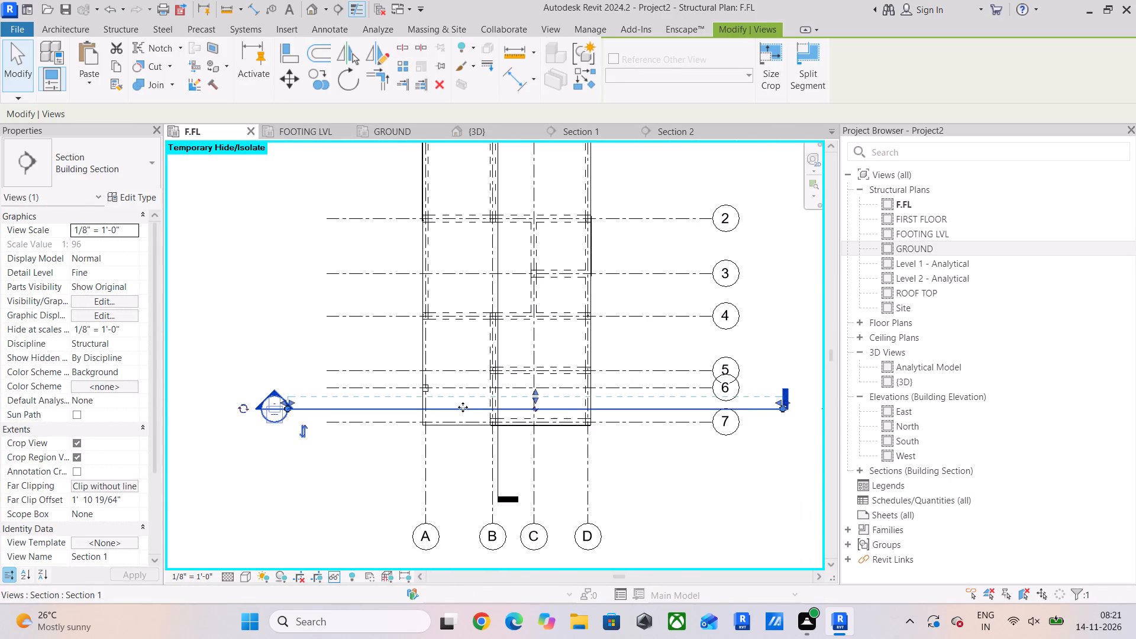
scroll(463, 407, up, 4)
drag(489, 410, 491, 444)
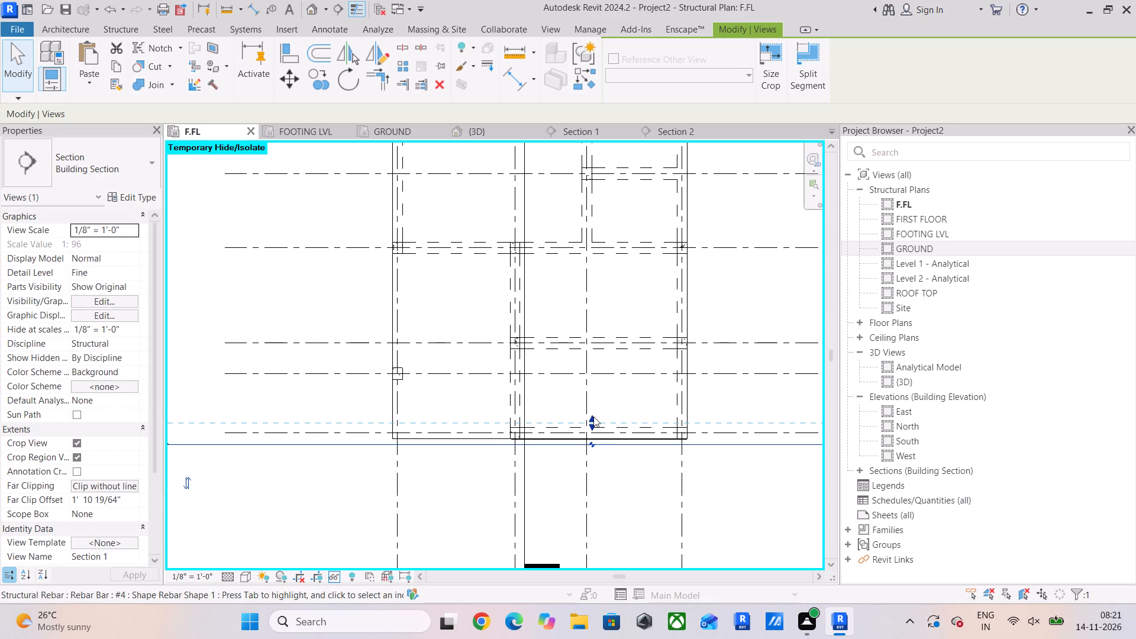
drag(593, 417, 592, 389)
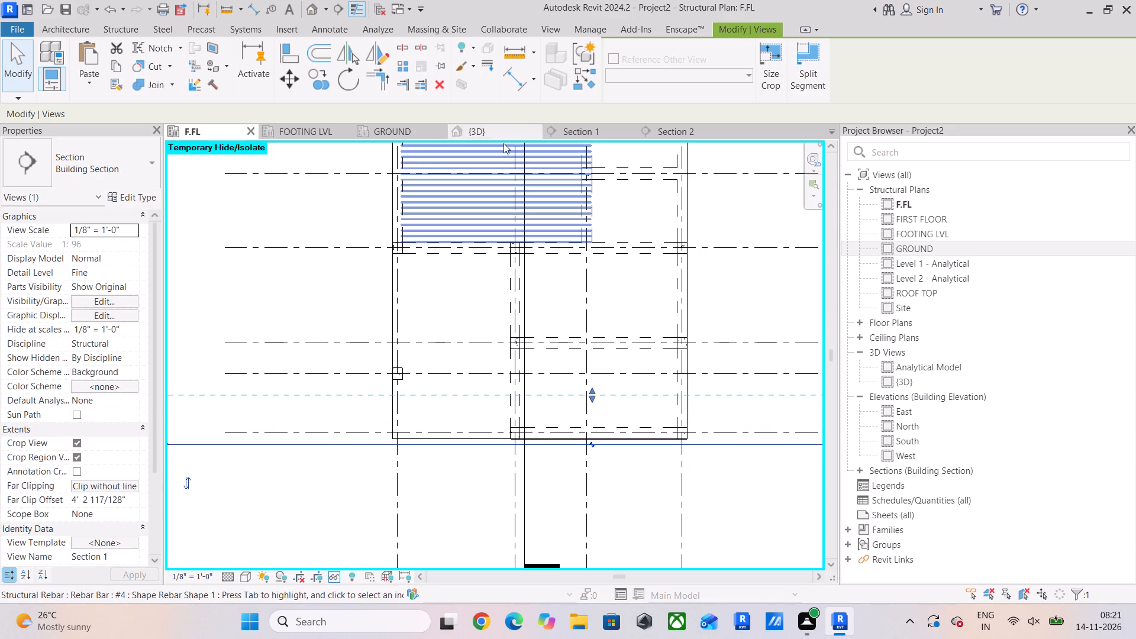
click(582, 129)
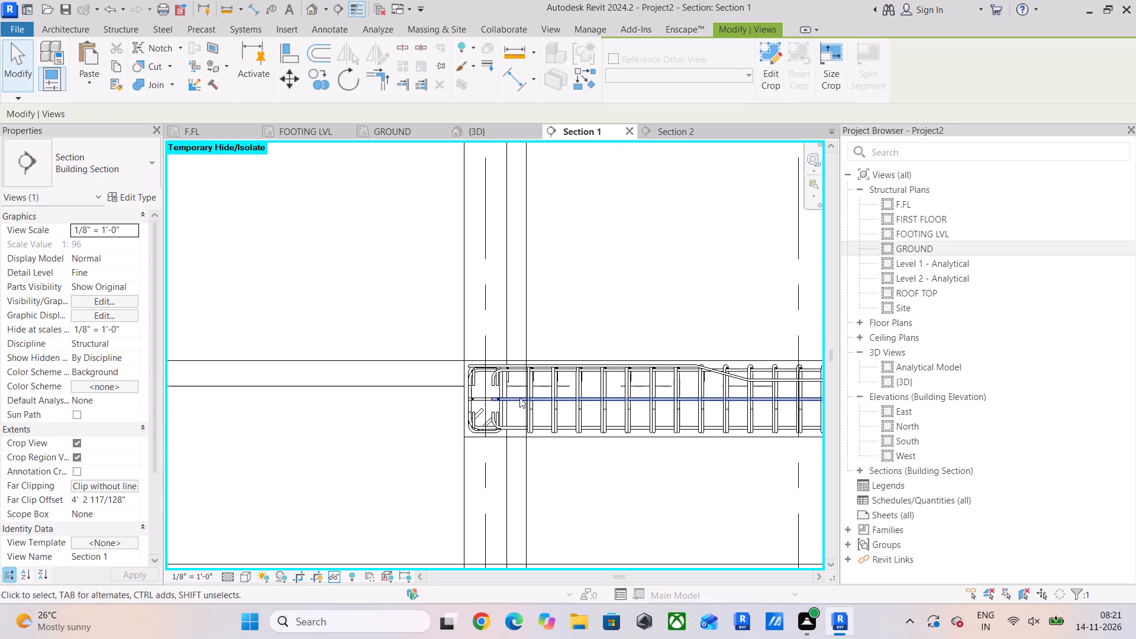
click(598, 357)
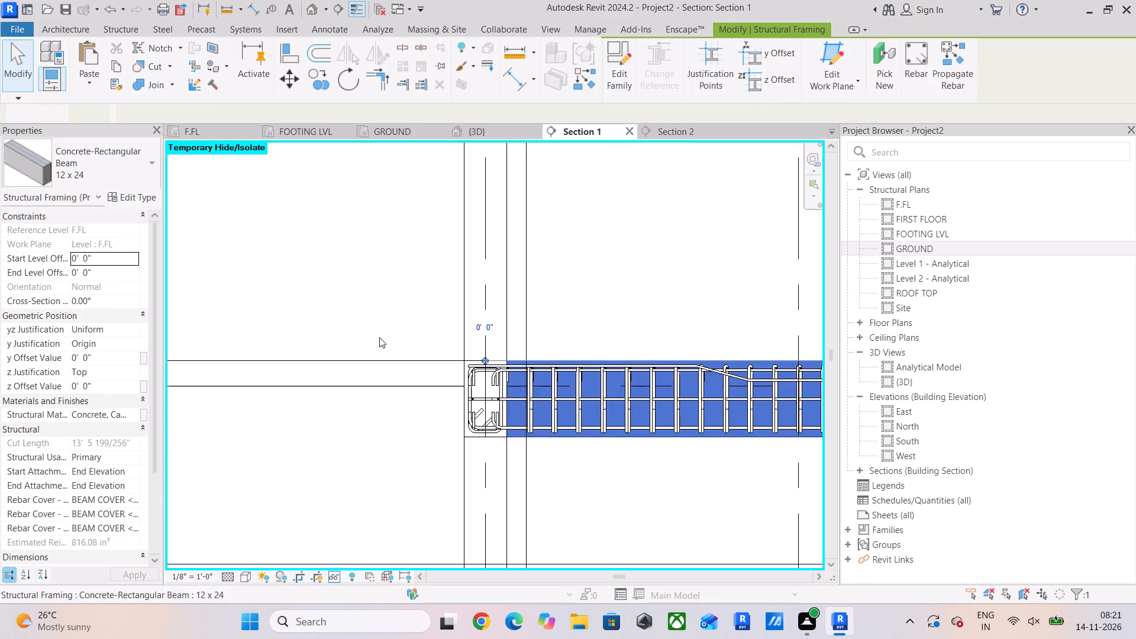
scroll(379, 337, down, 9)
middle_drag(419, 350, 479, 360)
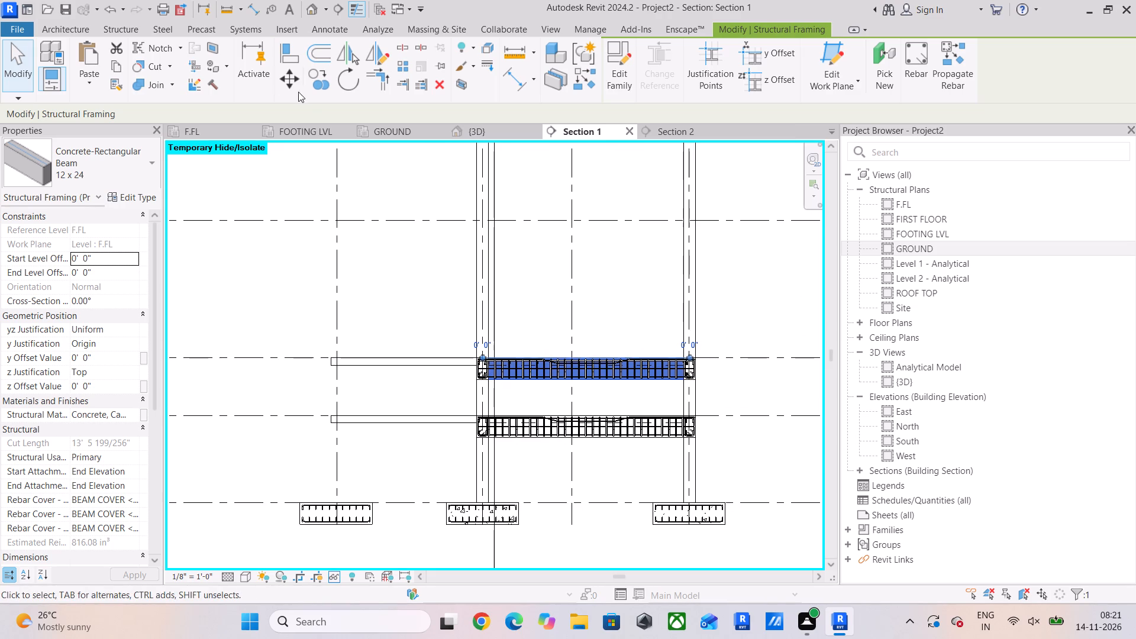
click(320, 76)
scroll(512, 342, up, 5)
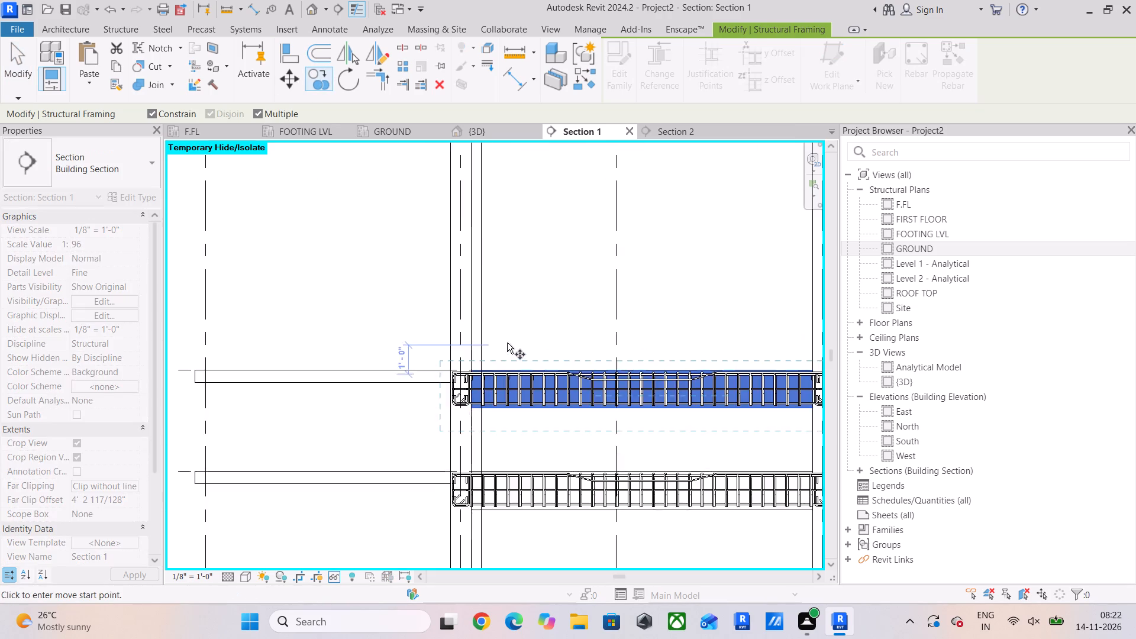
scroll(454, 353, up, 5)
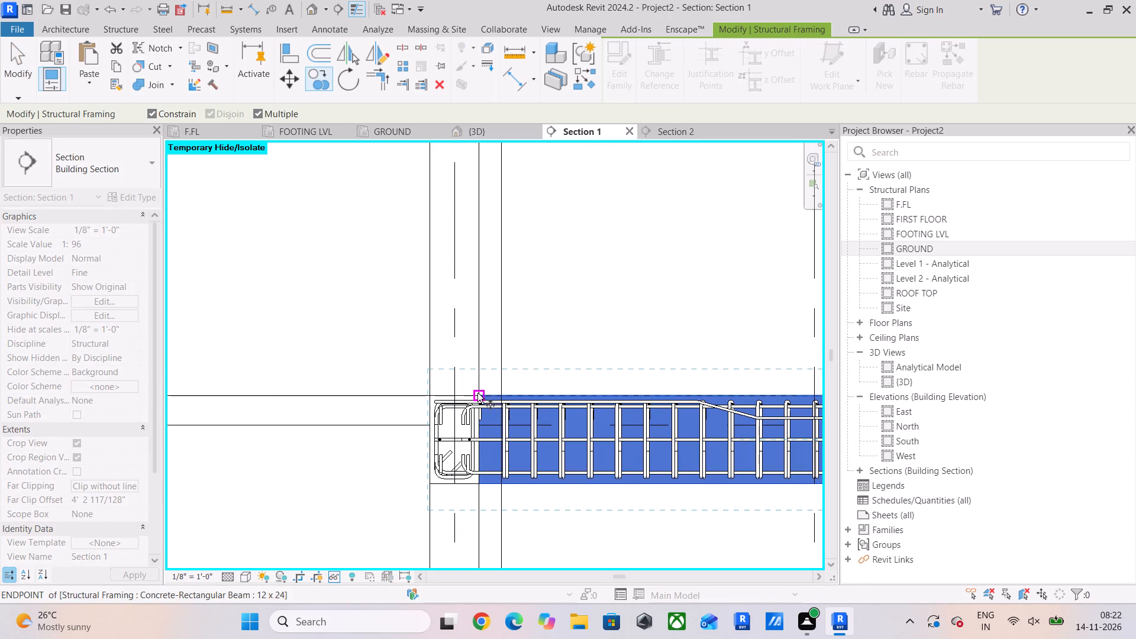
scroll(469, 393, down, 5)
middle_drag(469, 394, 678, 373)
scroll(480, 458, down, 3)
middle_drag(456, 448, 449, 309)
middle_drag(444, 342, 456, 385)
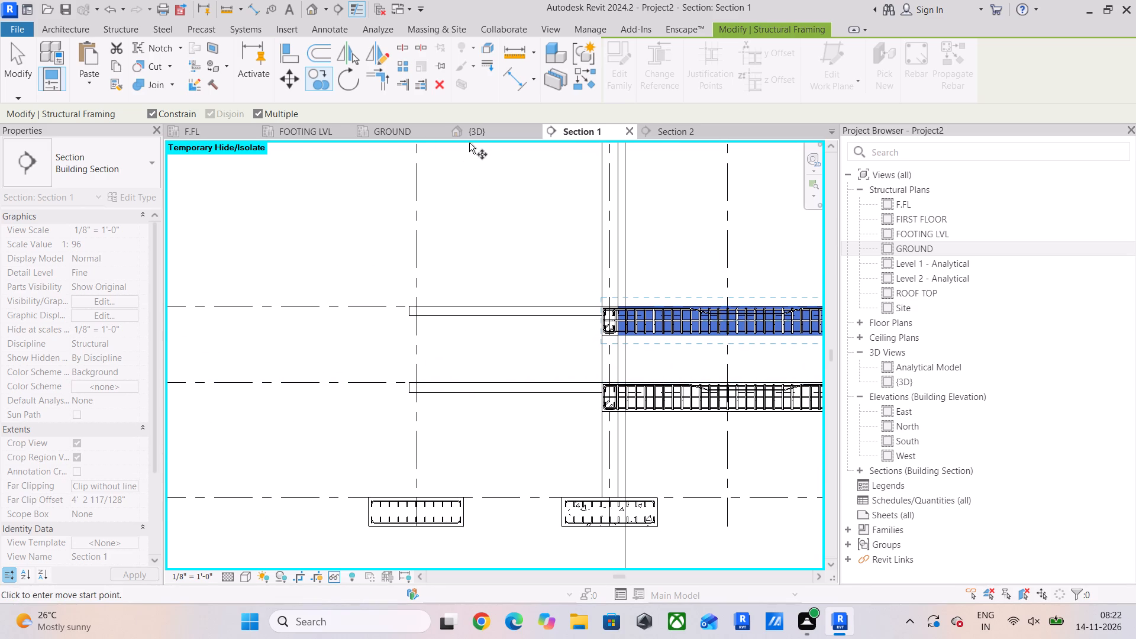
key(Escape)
In the F.FL plan, extend Section 1's far clip north to about grid 5, roughly 8' 9" deep, and return to the section.
click(312, 131)
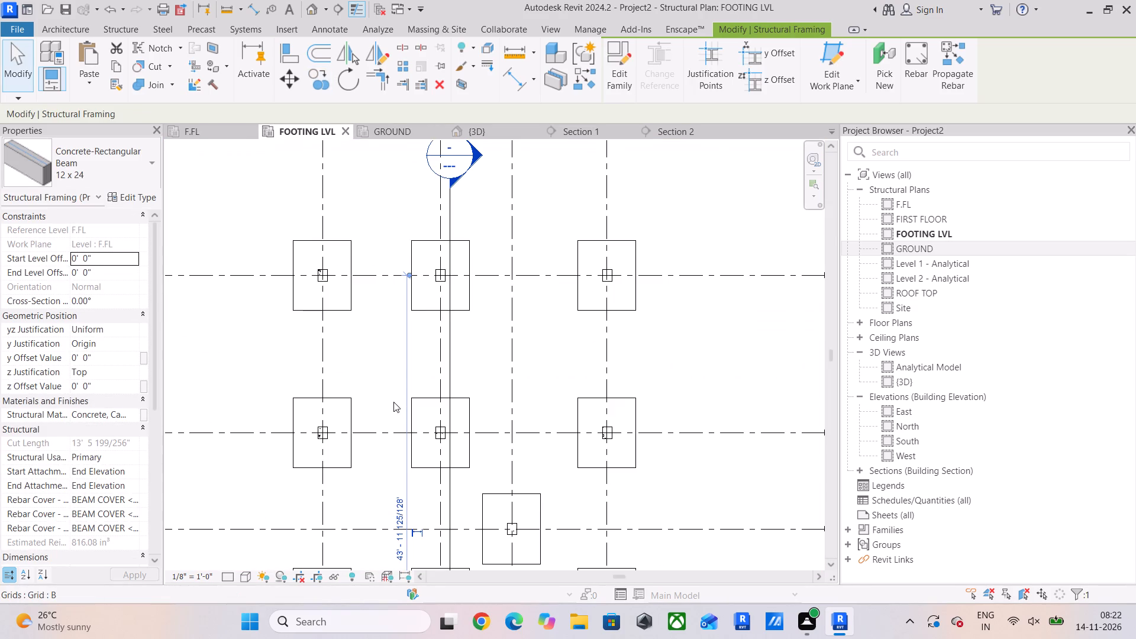
click(208, 127)
scroll(605, 376, down, 2)
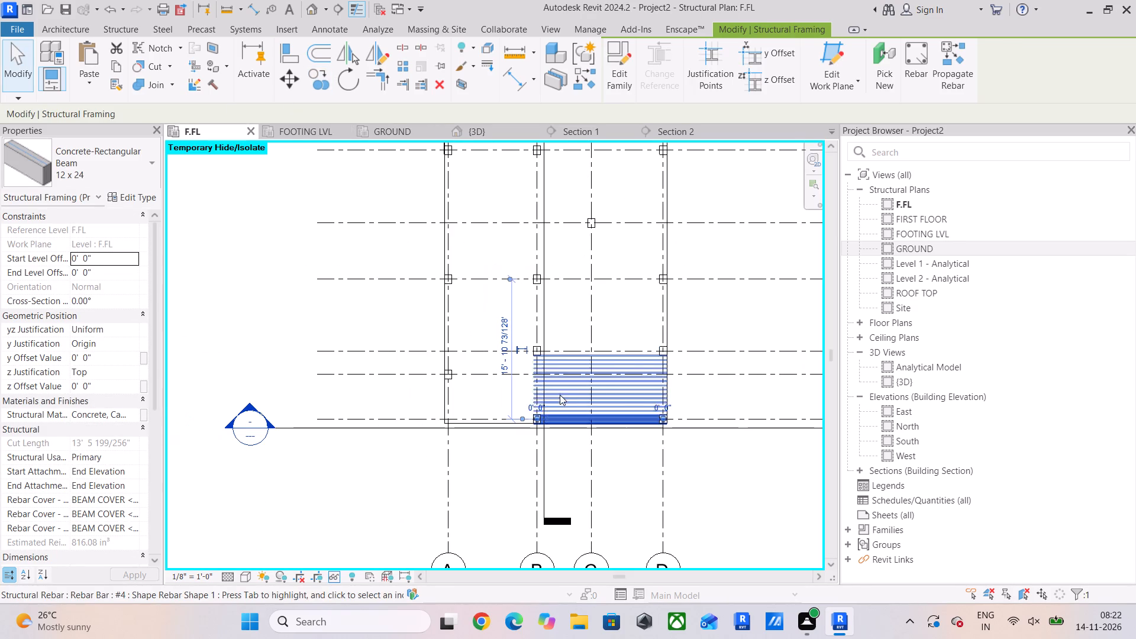
click(353, 429)
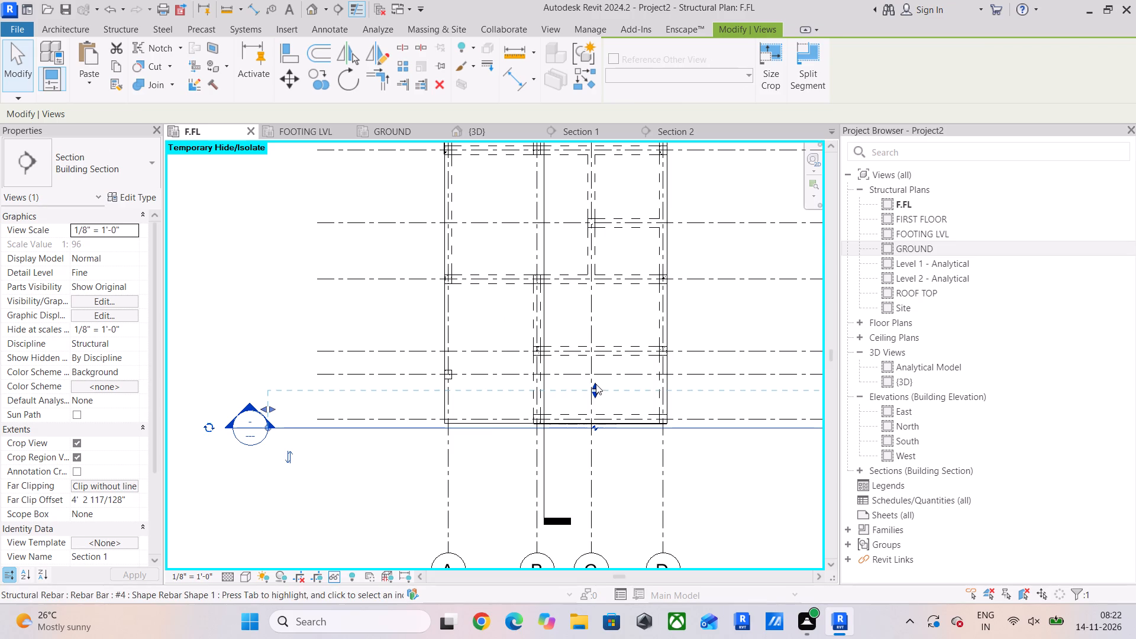
drag(596, 383, 598, 344)
scroll(511, 340, up, 4)
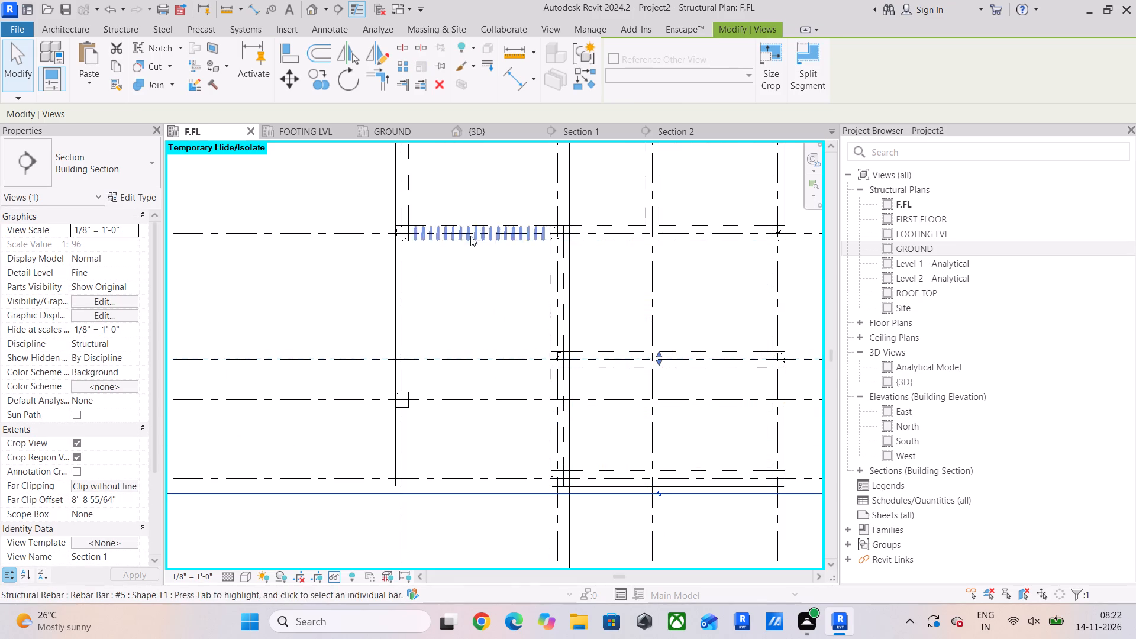
click(575, 130)
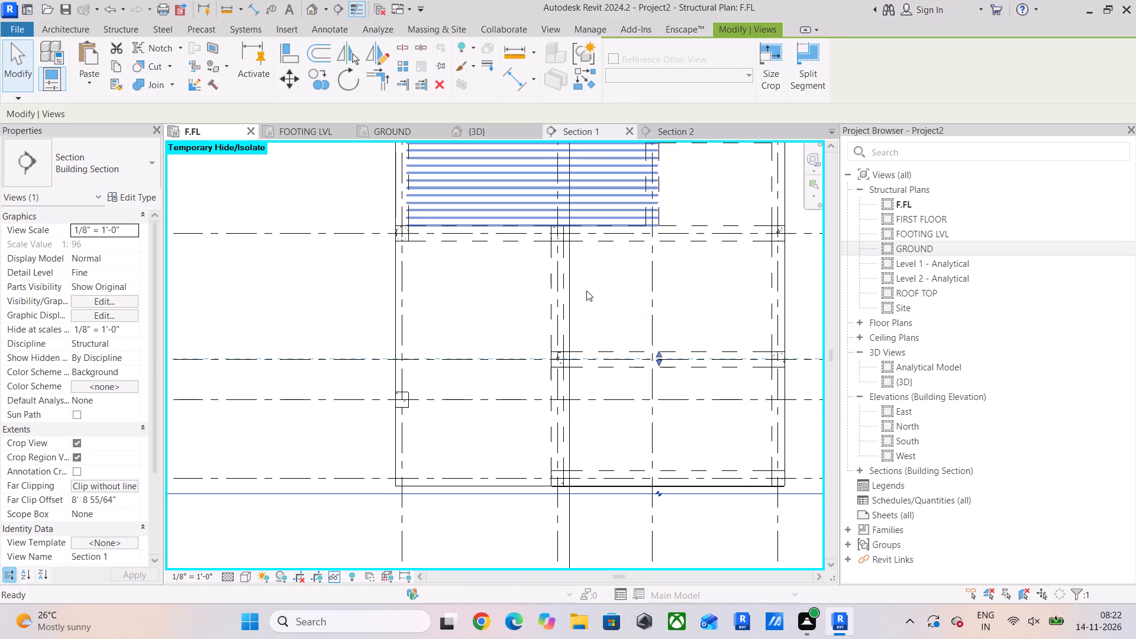
Create a beam similar to the 12 x 24 F.FL beam on work plane Level : F.FL, along grid 7 from B to A in structural plan F.FL.
scroll(628, 317, up, 4)
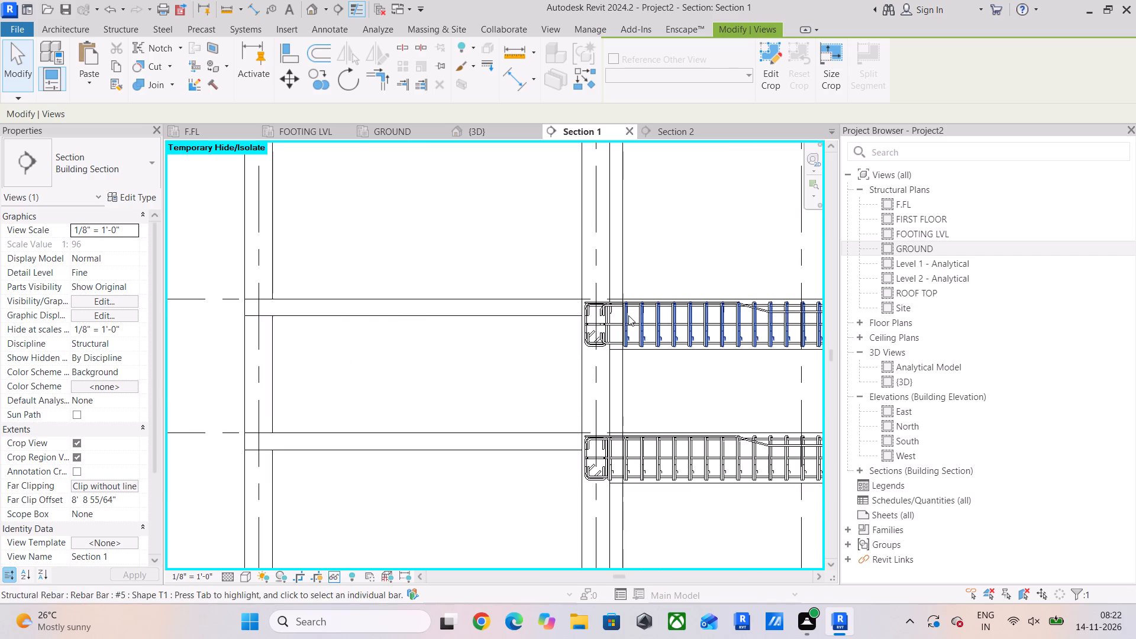
middle_drag(628, 315, 510, 340)
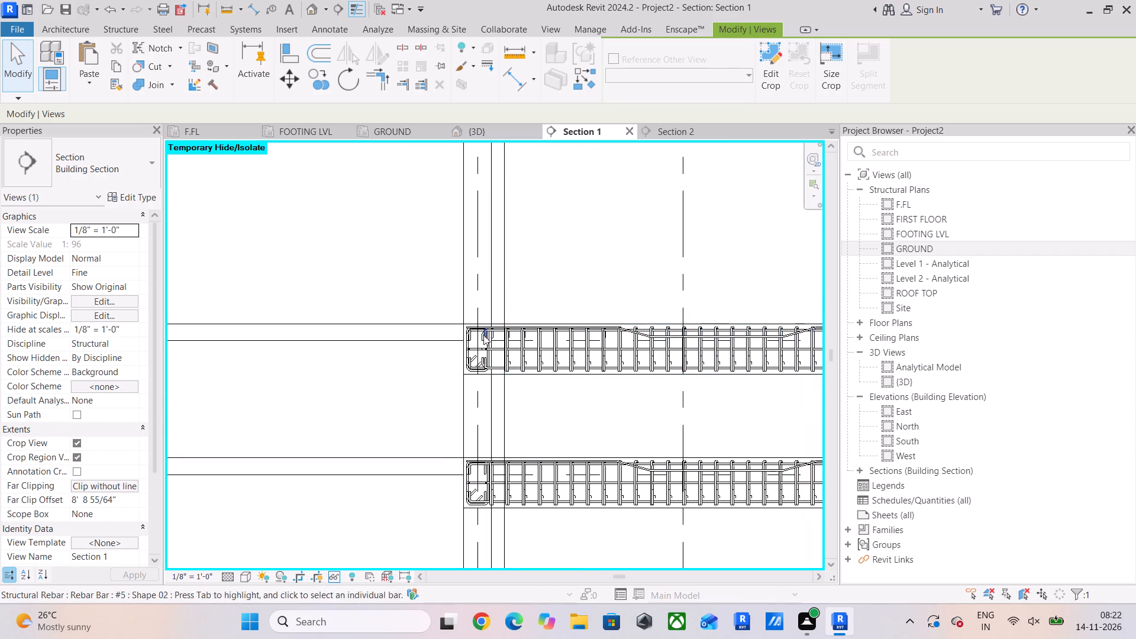
middle_drag(483, 335, 583, 339)
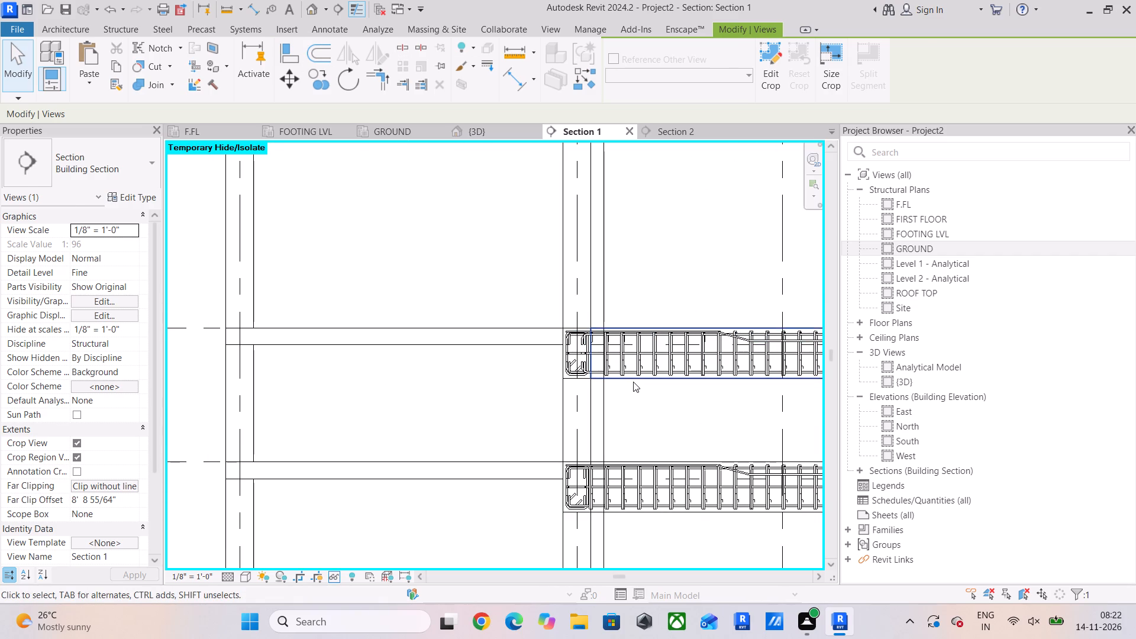
click(633, 382)
click(585, 82)
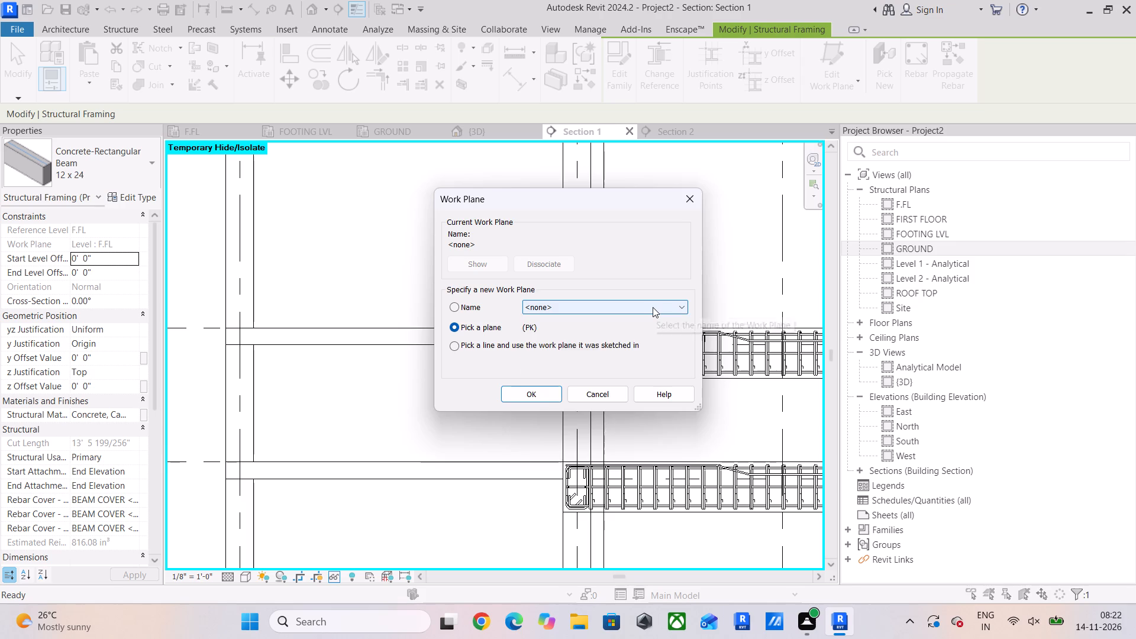
click(653, 307)
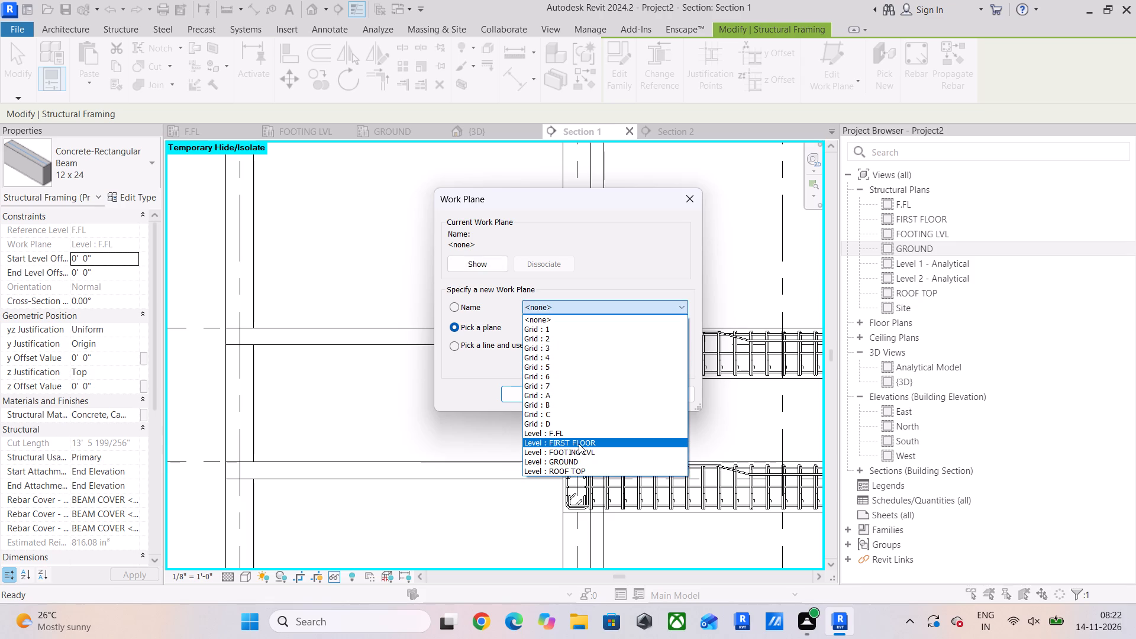
click(580, 434)
click(538, 393)
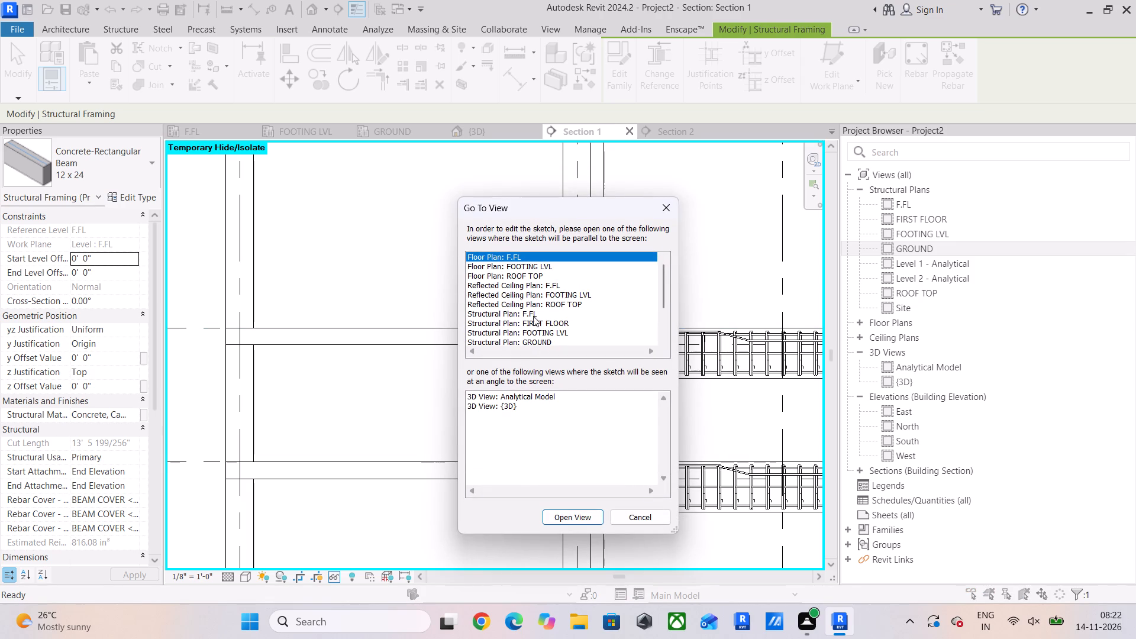
scroll(529, 305, down, 1)
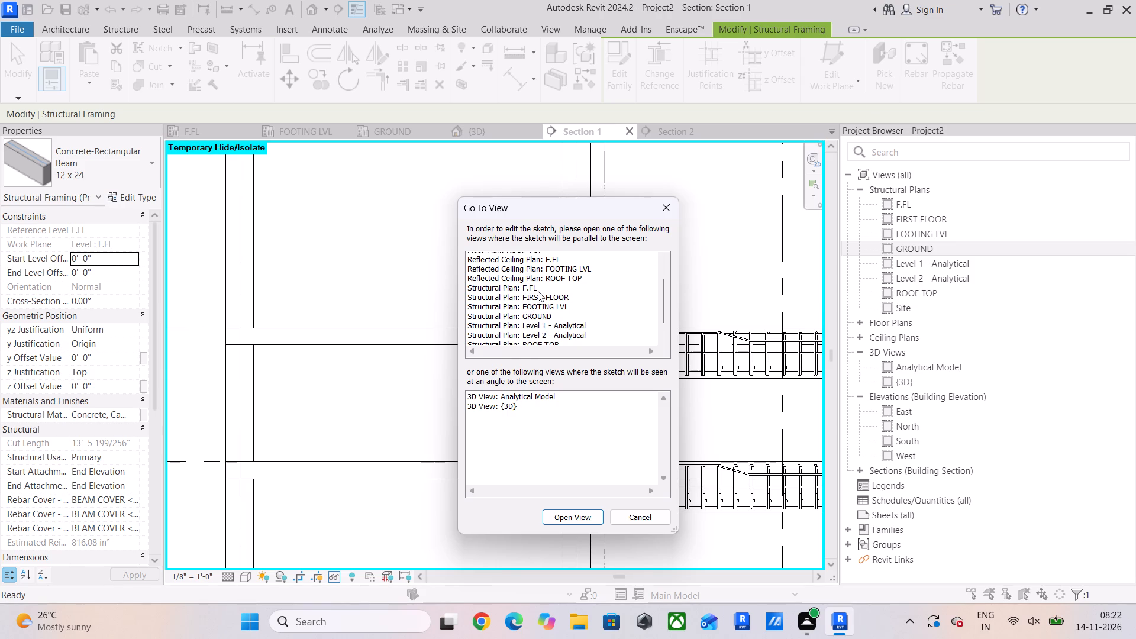
click(538, 283)
click(576, 519)
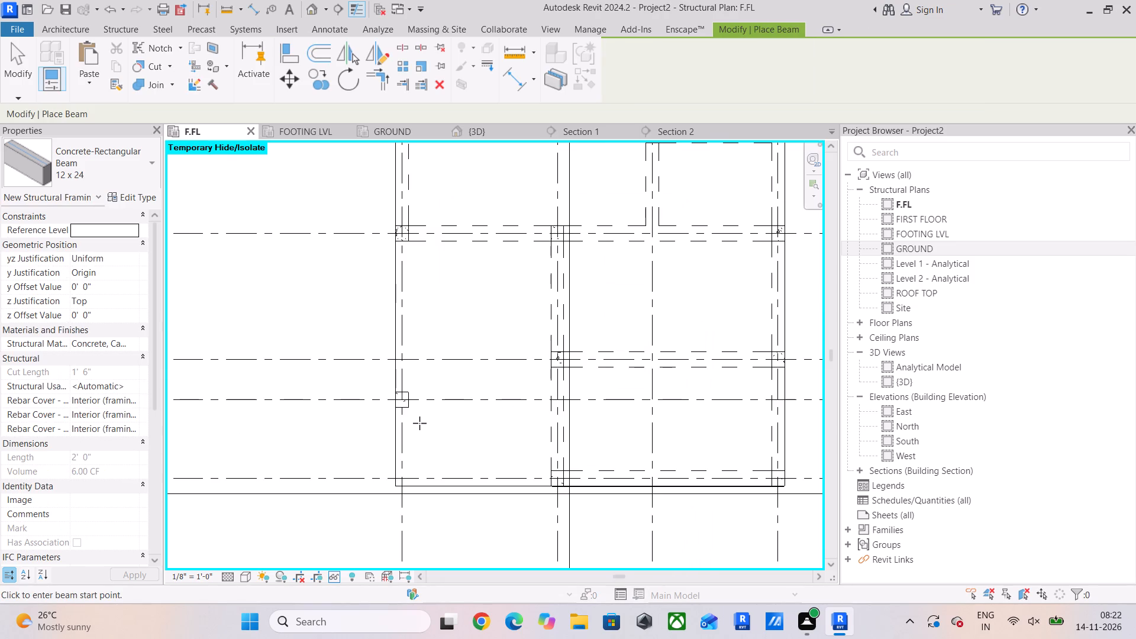
scroll(417, 346, up, 3)
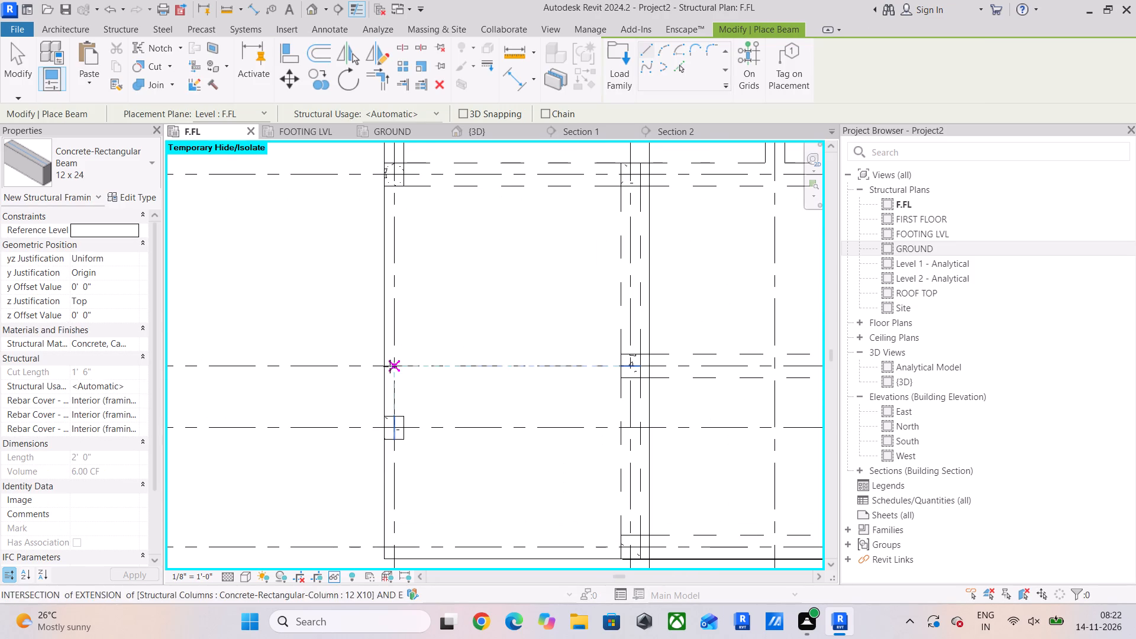
middle_drag(461, 431, 450, 346)
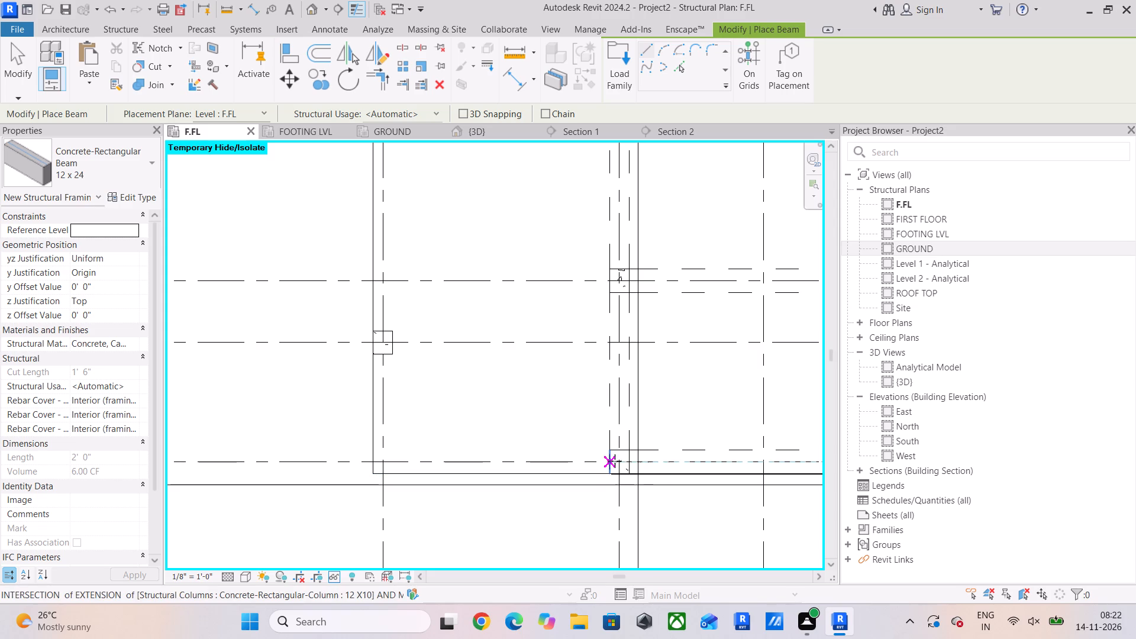
drag(621, 461, 616, 461)
click(385, 460)
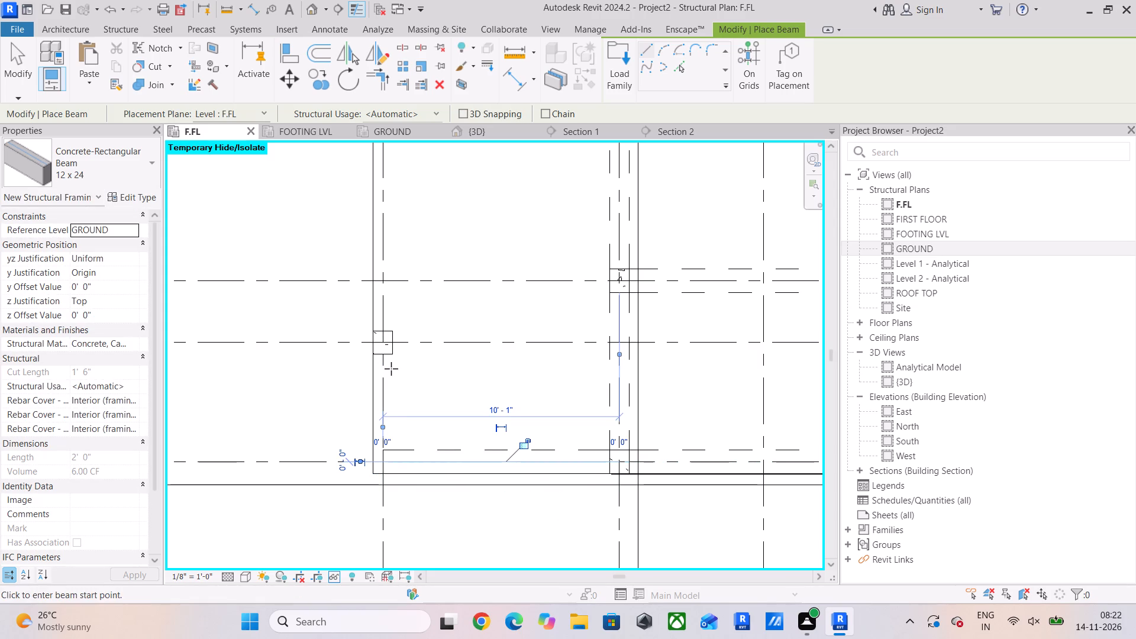
Place two more 12 x 24 beams along grid A, from grid 7 to the grid 6 column and from there to the grid 4 column.
drag(386, 458, 388, 446)
middle_drag(390, 324, 405, 492)
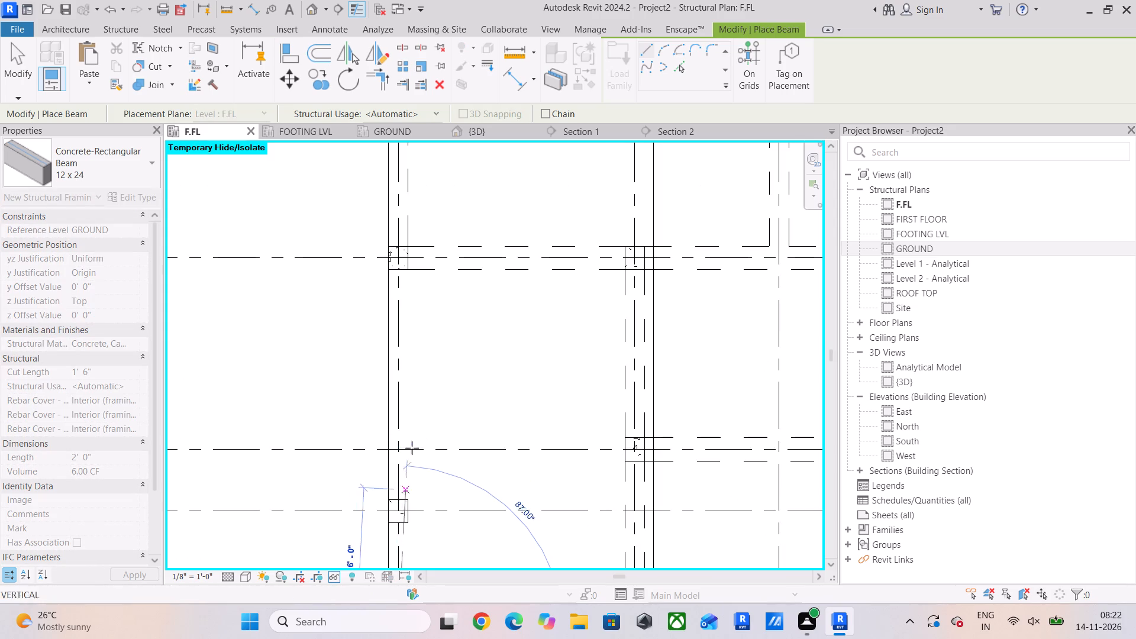
click(396, 510)
click(396, 510)
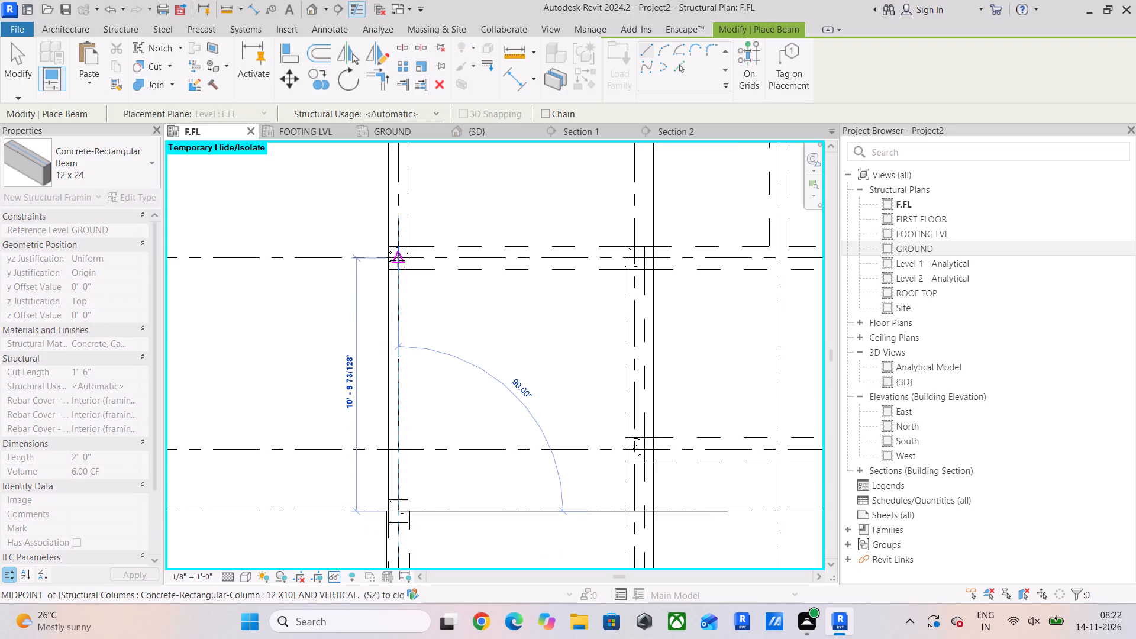
click(398, 258)
key(Escape)
scroll(482, 360, down, 3)
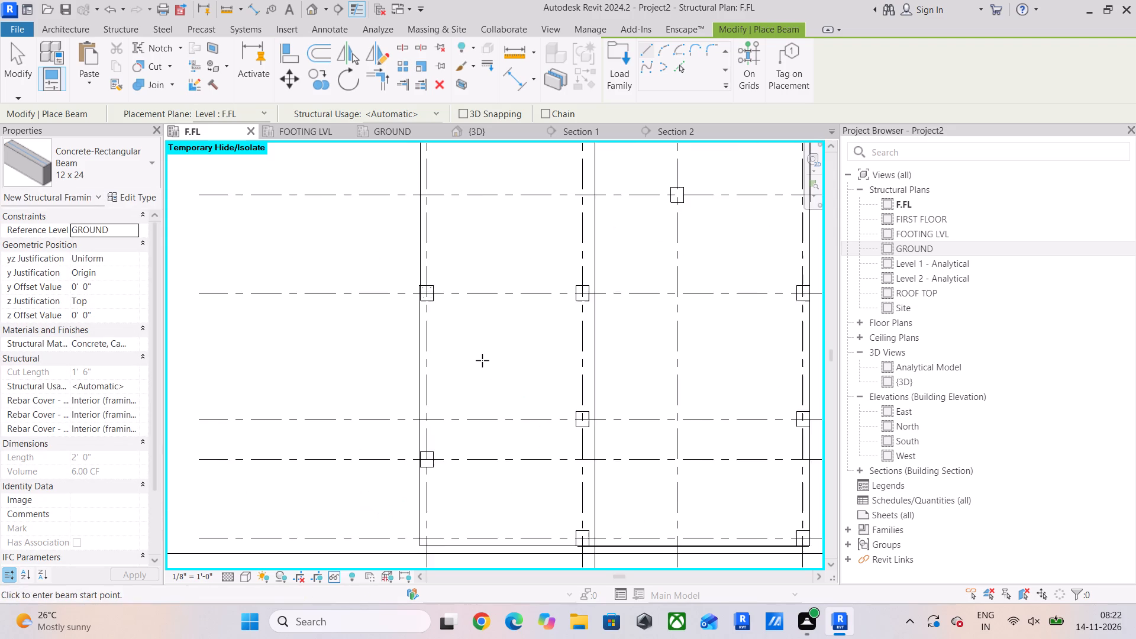
In the F.FL plan, move the Section 1 line north between grids 6 and 7, shorten its far clip to about 2' 6", and open Section 1.
middle_drag(485, 357, 477, 293)
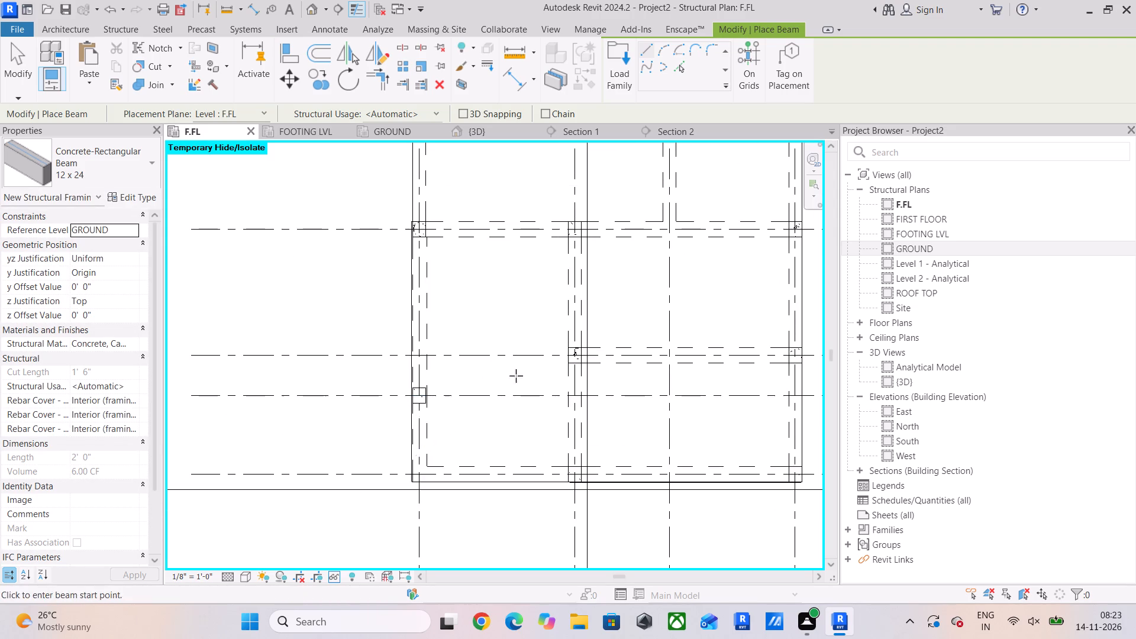
scroll(551, 358, up, 3)
scroll(343, 417, up, 3)
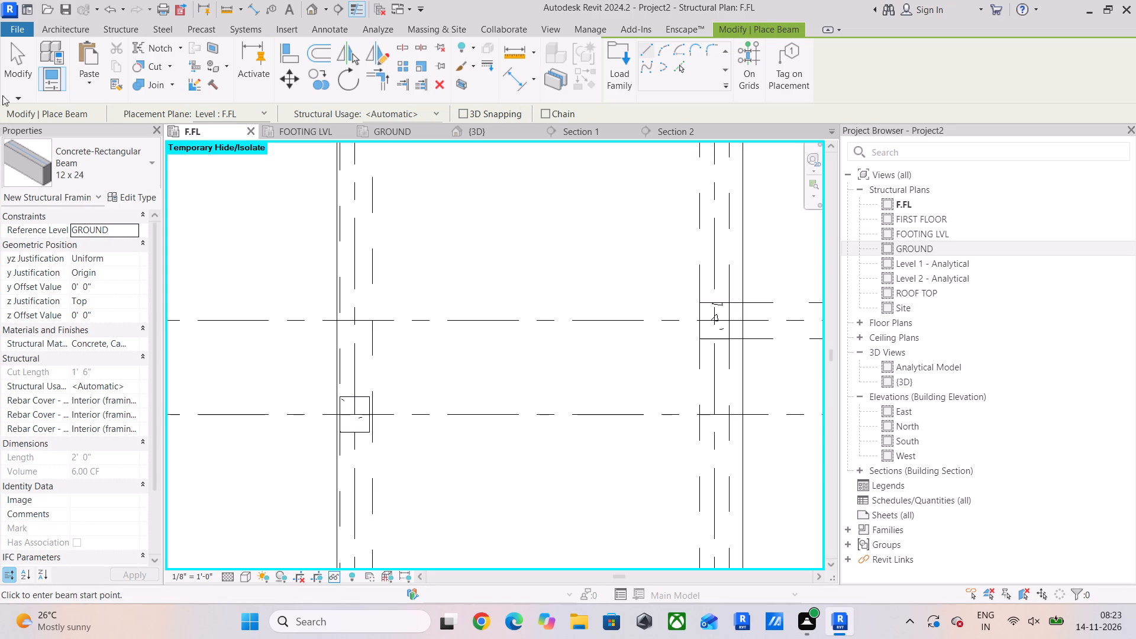
click(21, 79)
scroll(405, 313, down, 4)
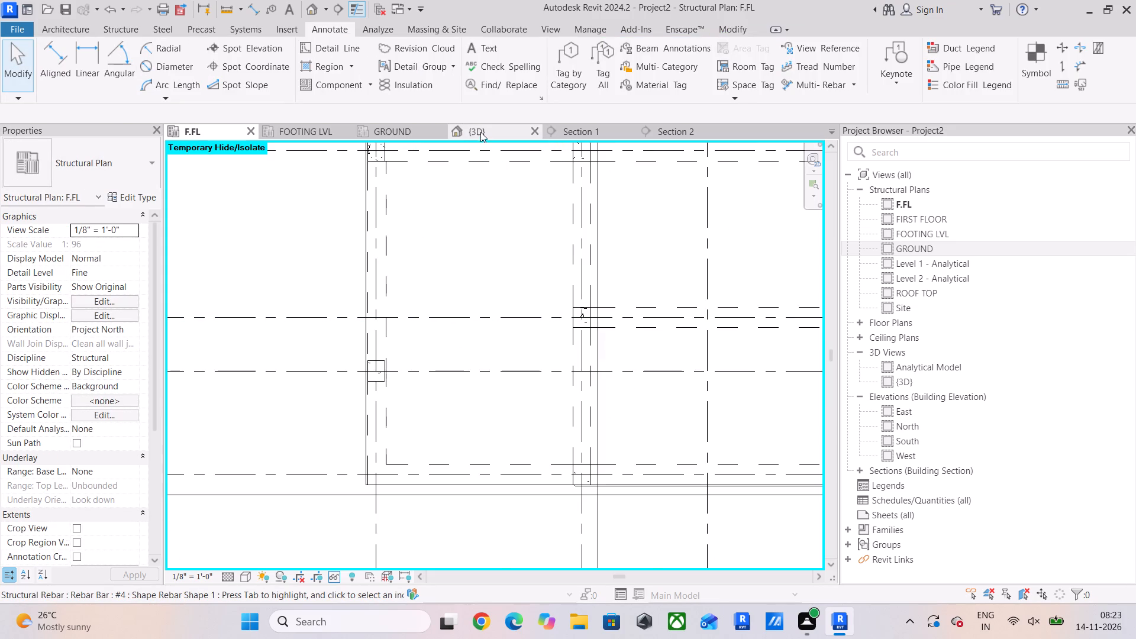
scroll(636, 315, down, 4)
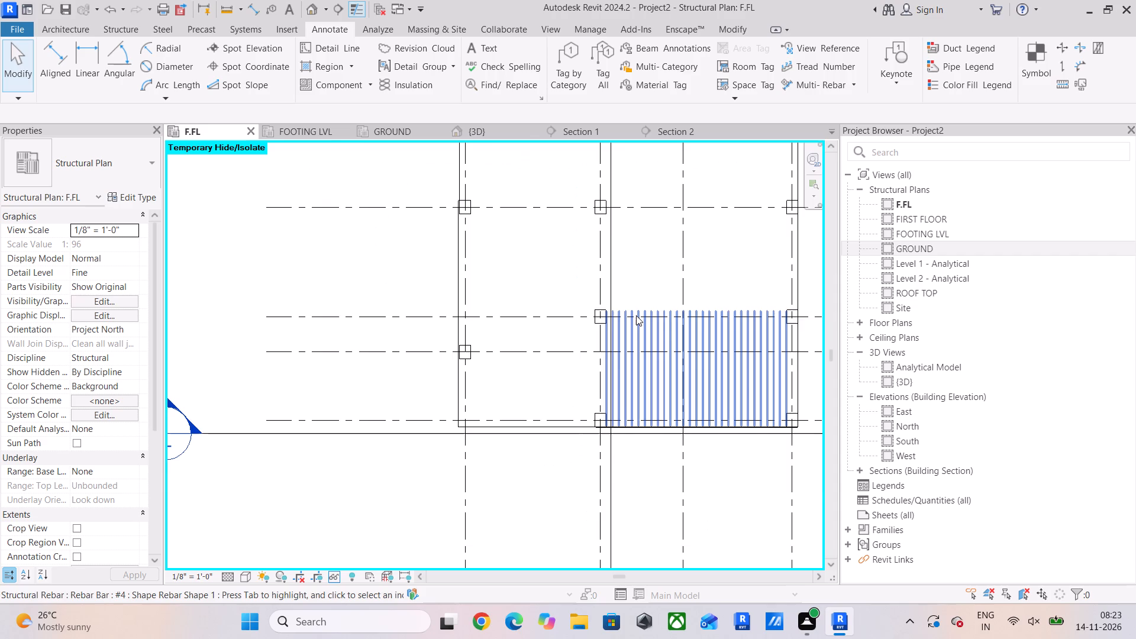
scroll(636, 315, down, 3)
middle_drag(635, 376, 598, 425)
click(467, 430)
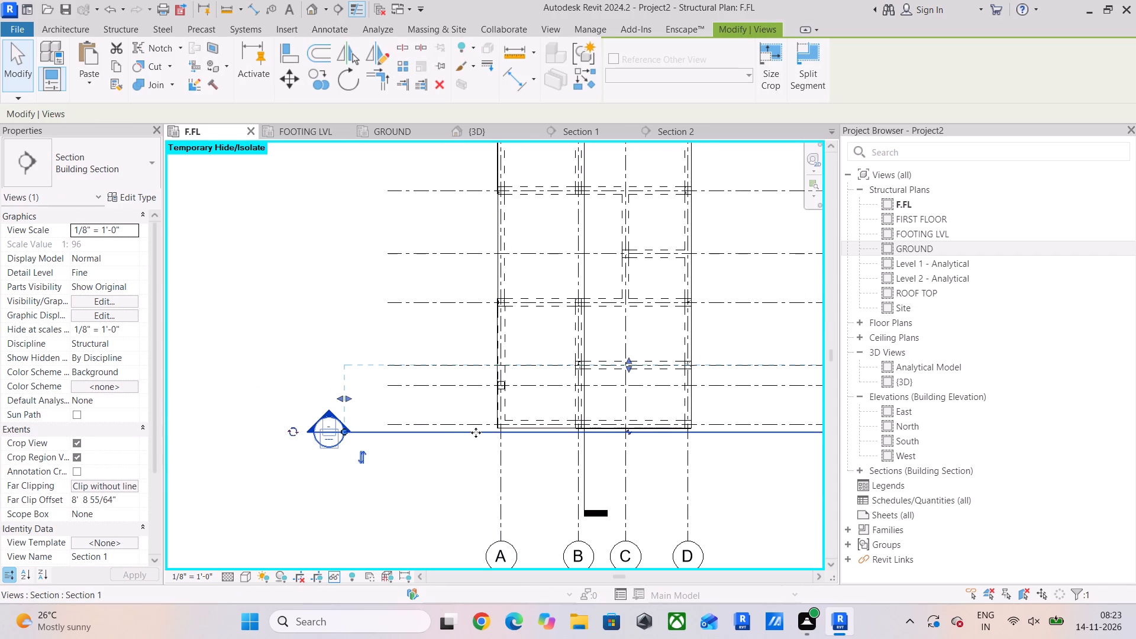
drag(476, 433, 480, 402)
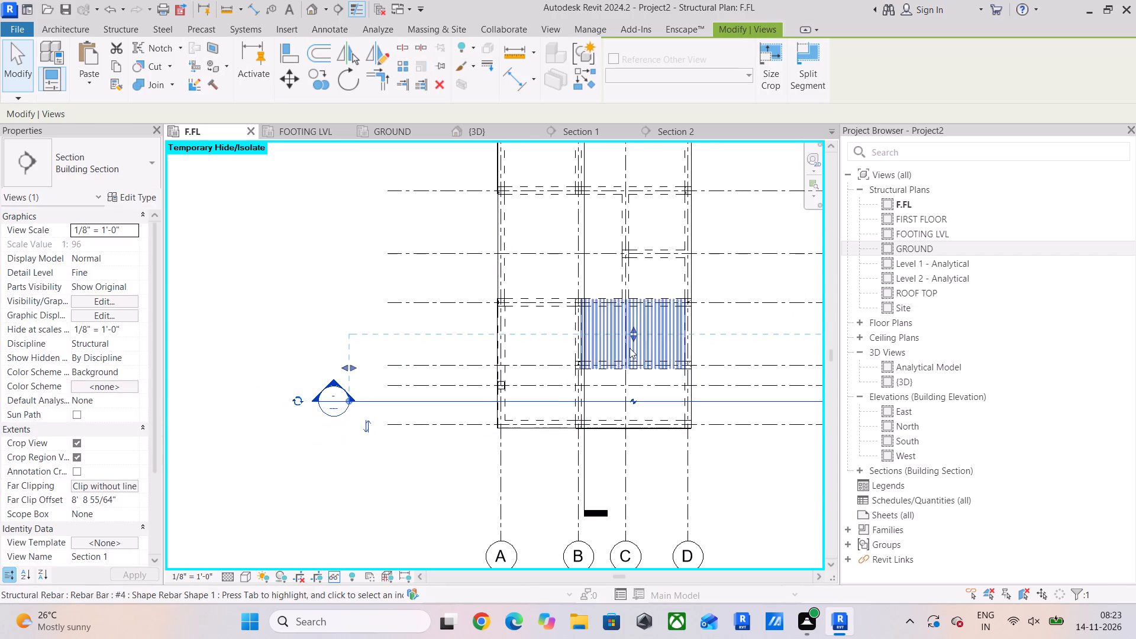
drag(630, 339, 630, 387)
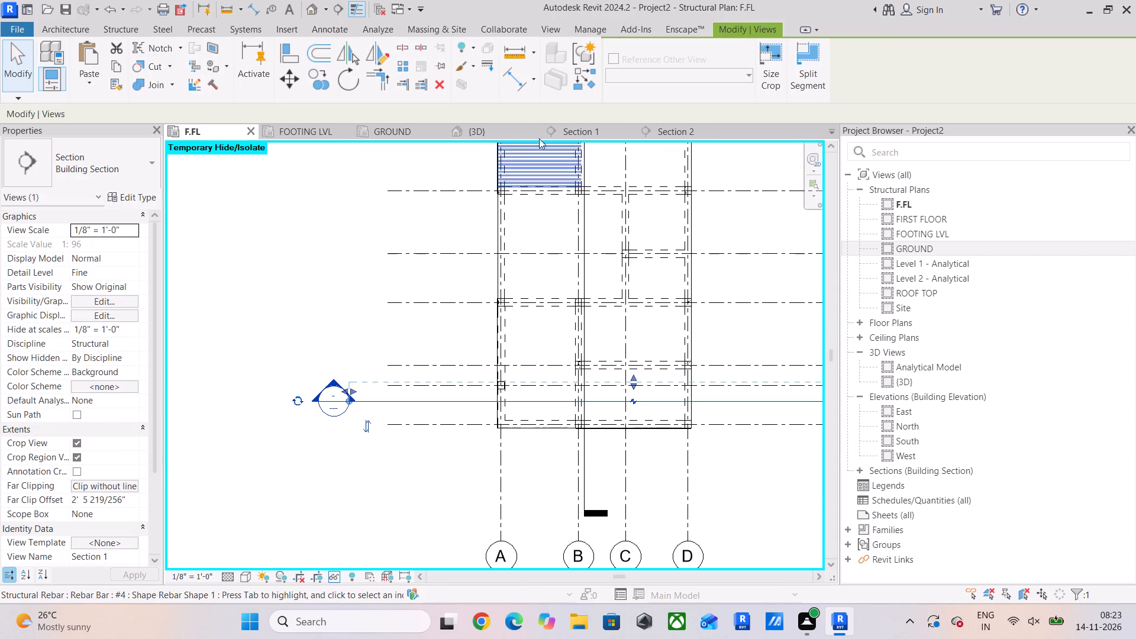
click(600, 130)
Propagate the rebar of the F.FL foundation slab east of grid B to the F.FL slab between grids A and B, aligned by host.
scroll(494, 393, down, 3)
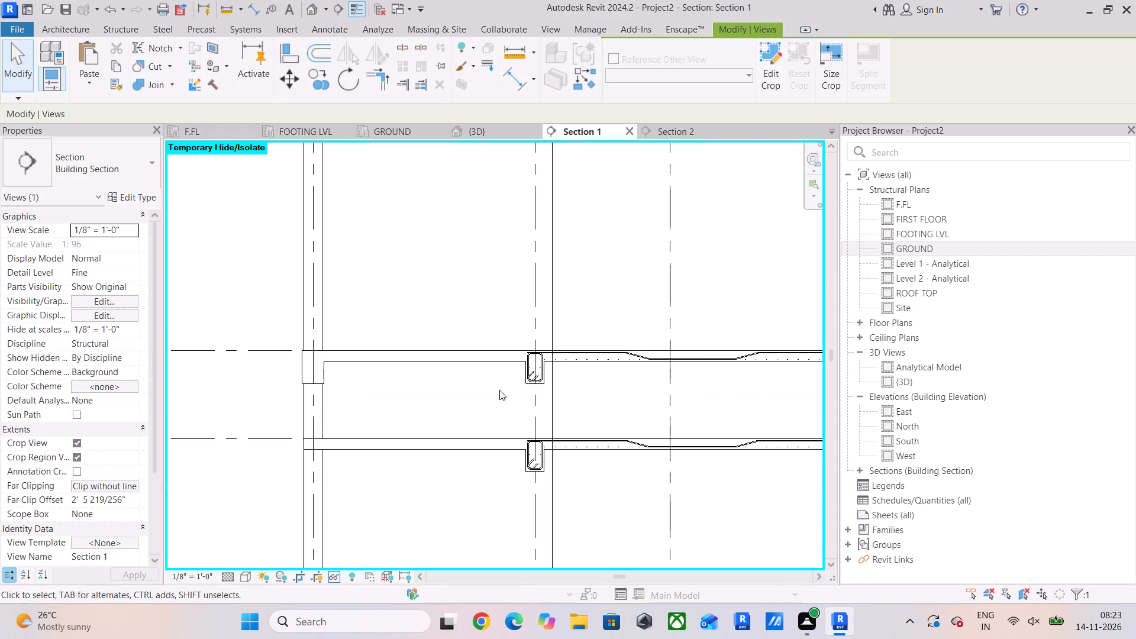
click(589, 367)
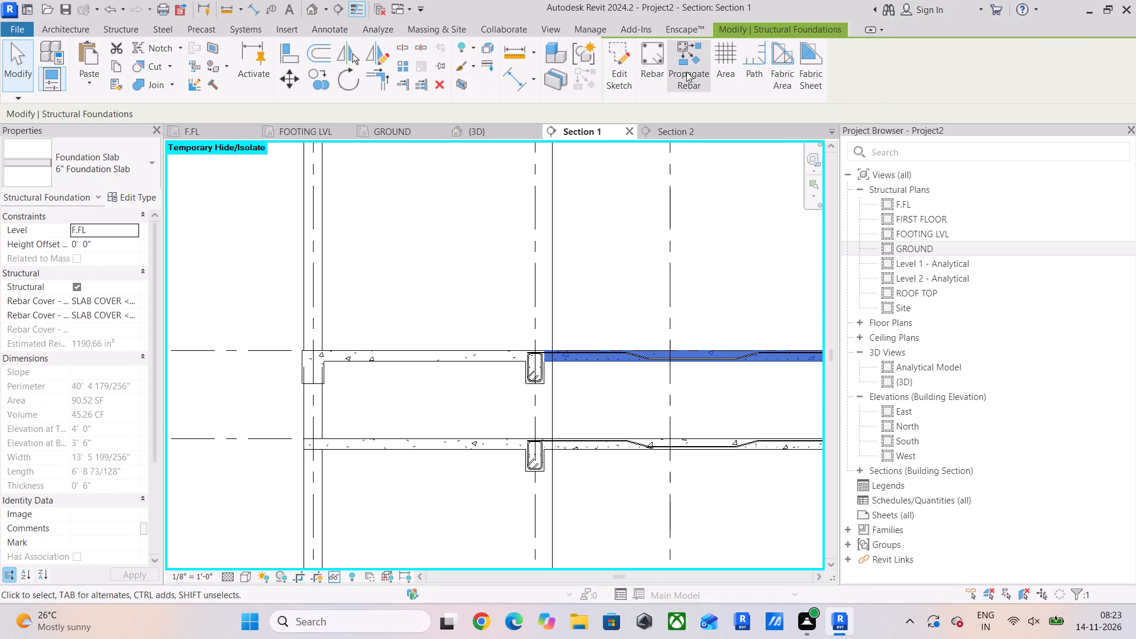
click(686, 72)
click(427, 359)
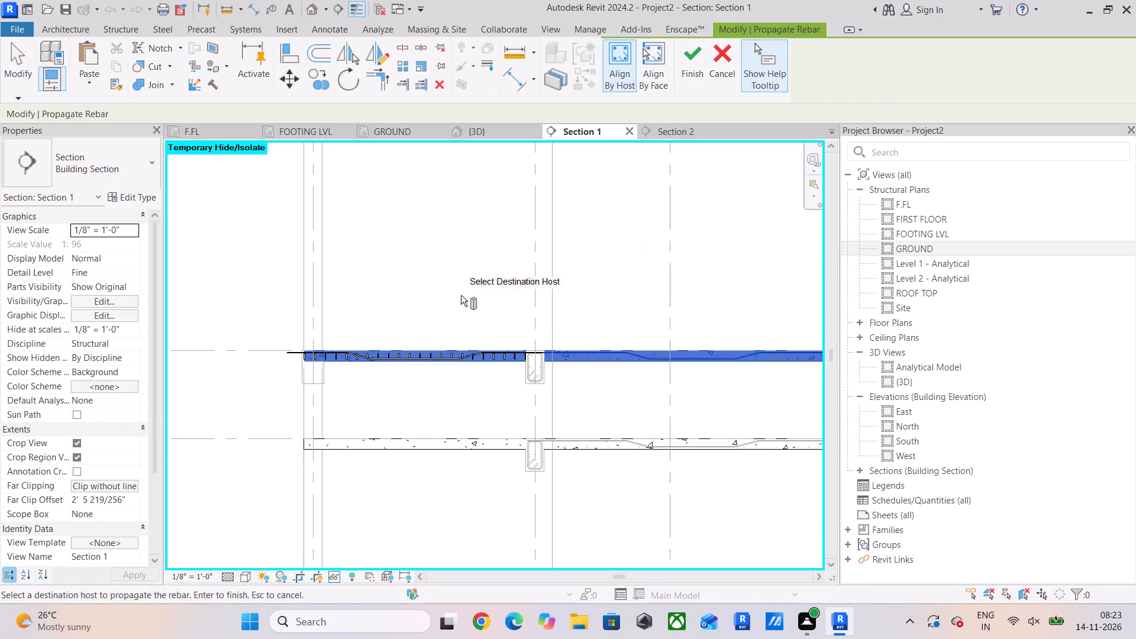
scroll(291, 356, up, 8)
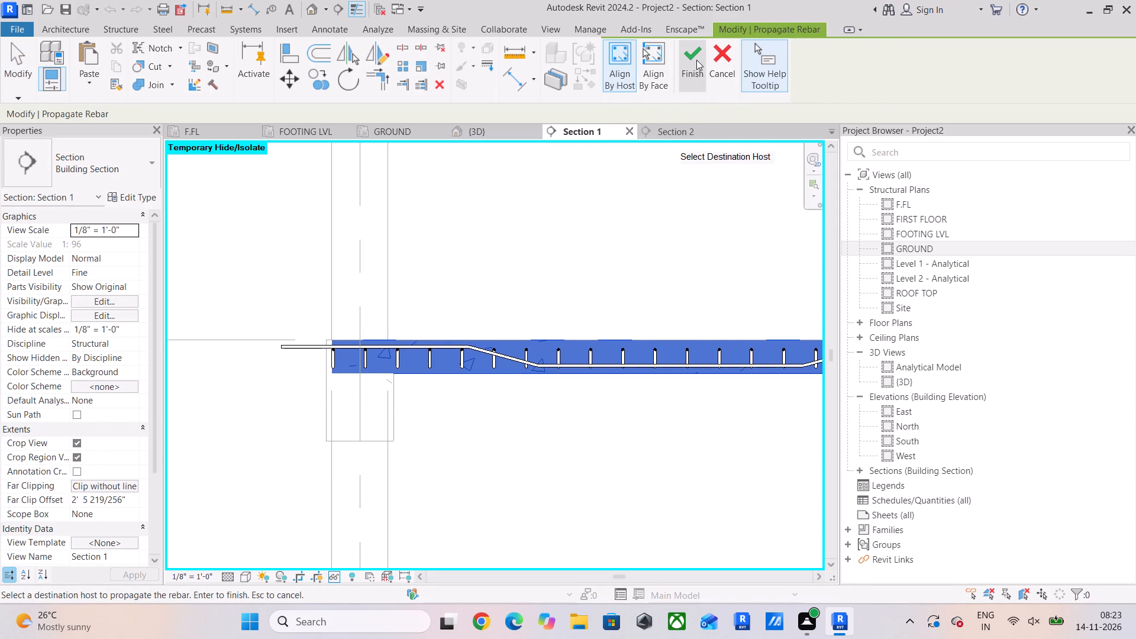
middle_drag(547, 450, 300, 457)
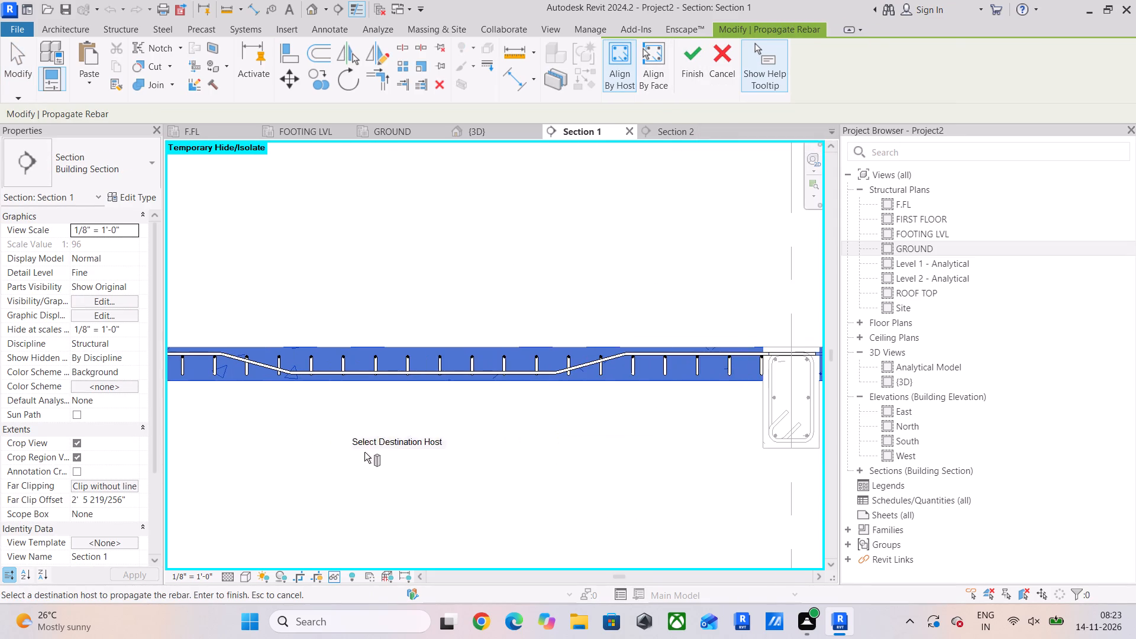
scroll(375, 450, down, 2)
scroll(487, 463, down, 1)
middle_drag(490, 466, 509, 476)
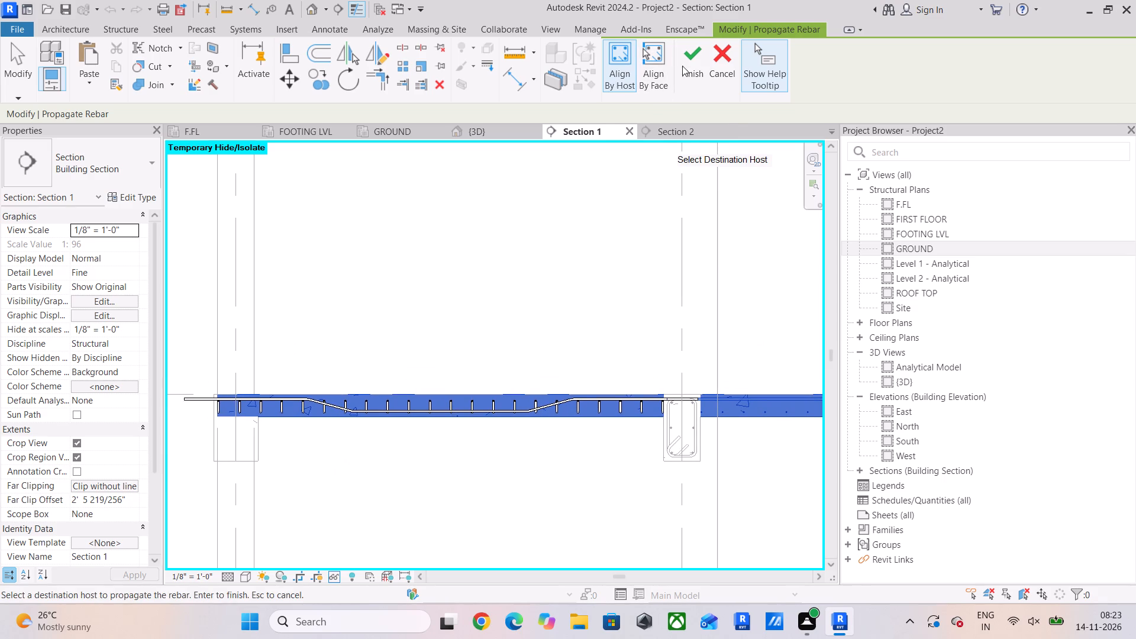
click(691, 62)
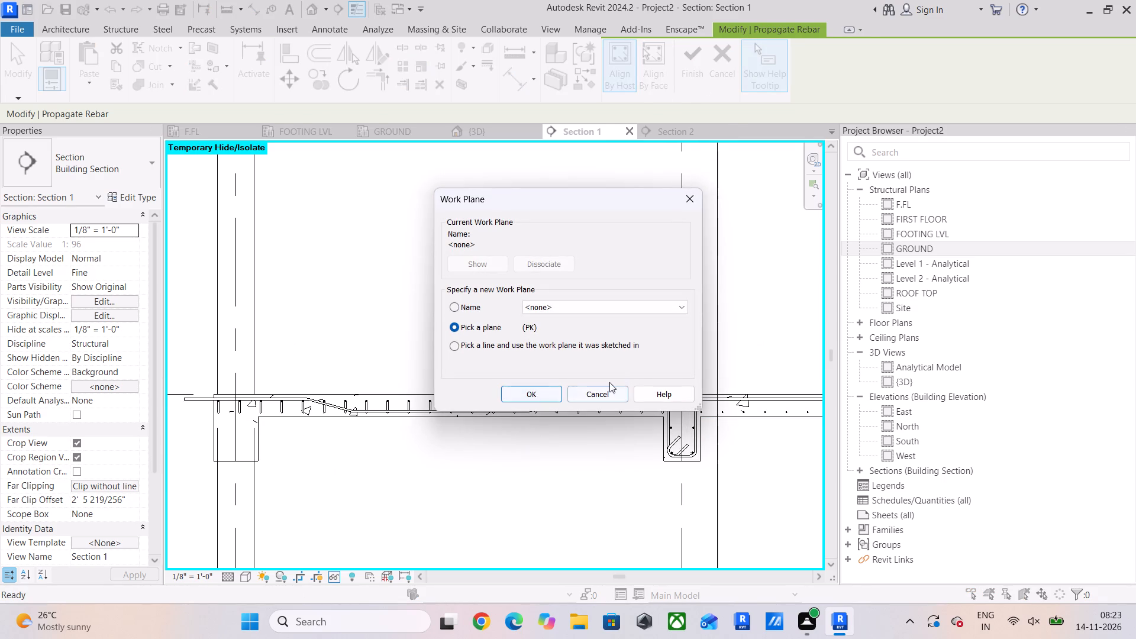
click(689, 206)
In a left 3D view, pull the south end of the propagated bent #4 bar set back from beyond the edge to inside the grid 7 beam.
click(200, 404)
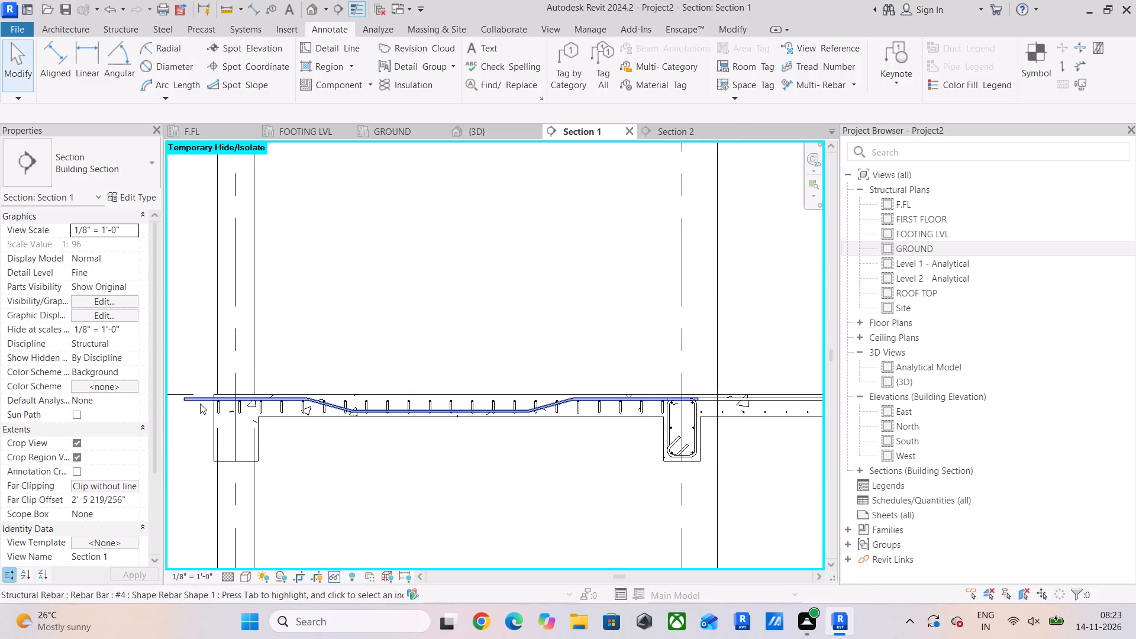
click(466, 78)
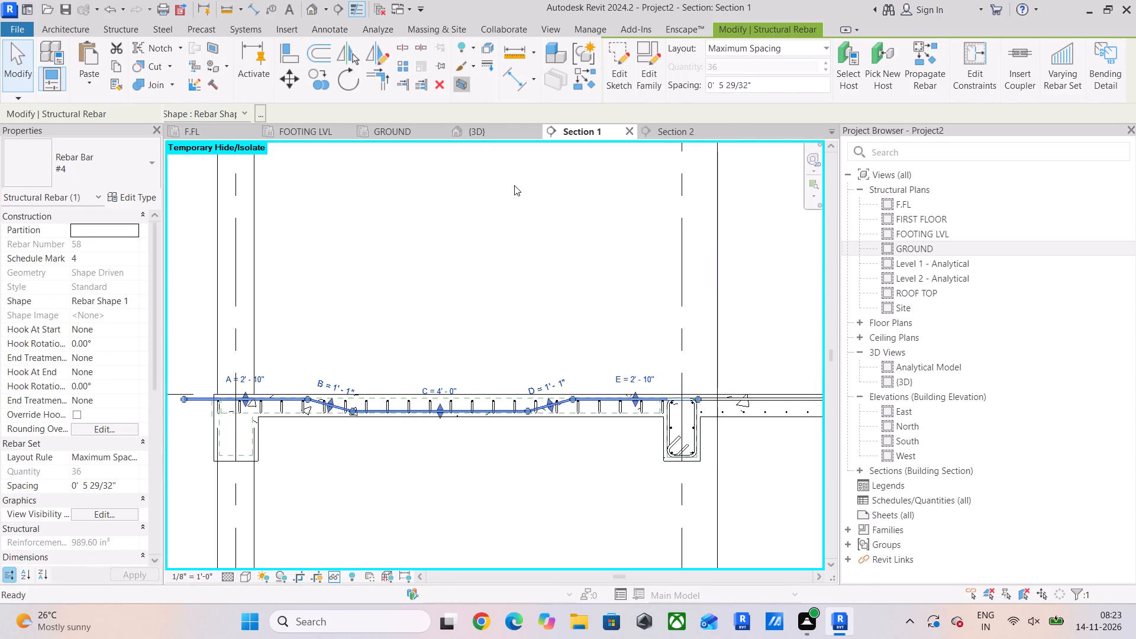
scroll(461, 331, up, 4)
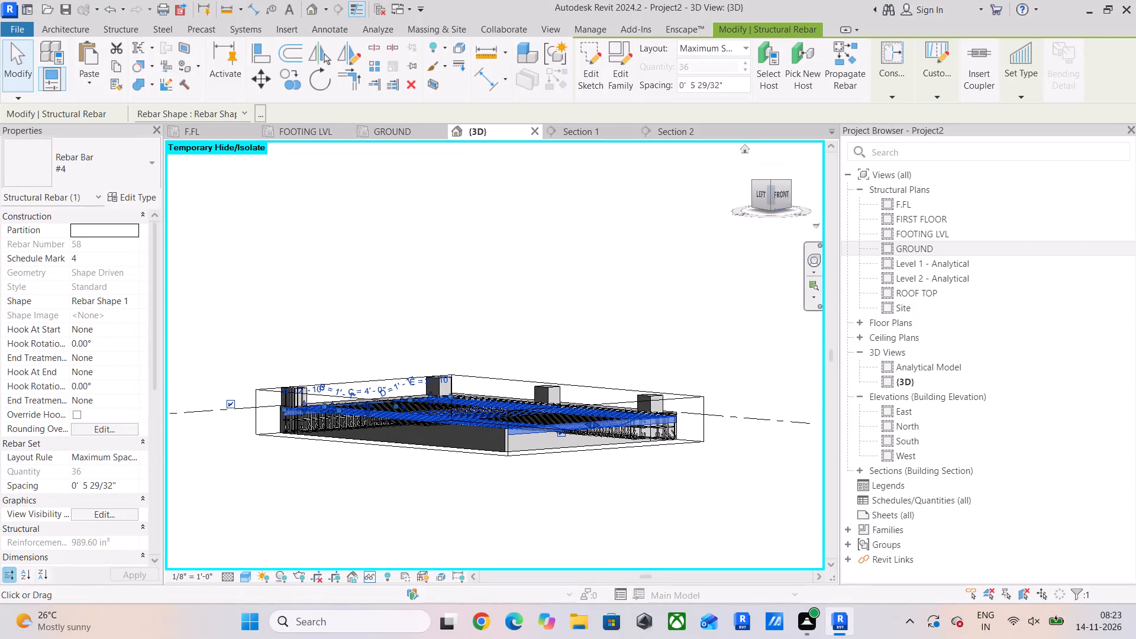
click(753, 193)
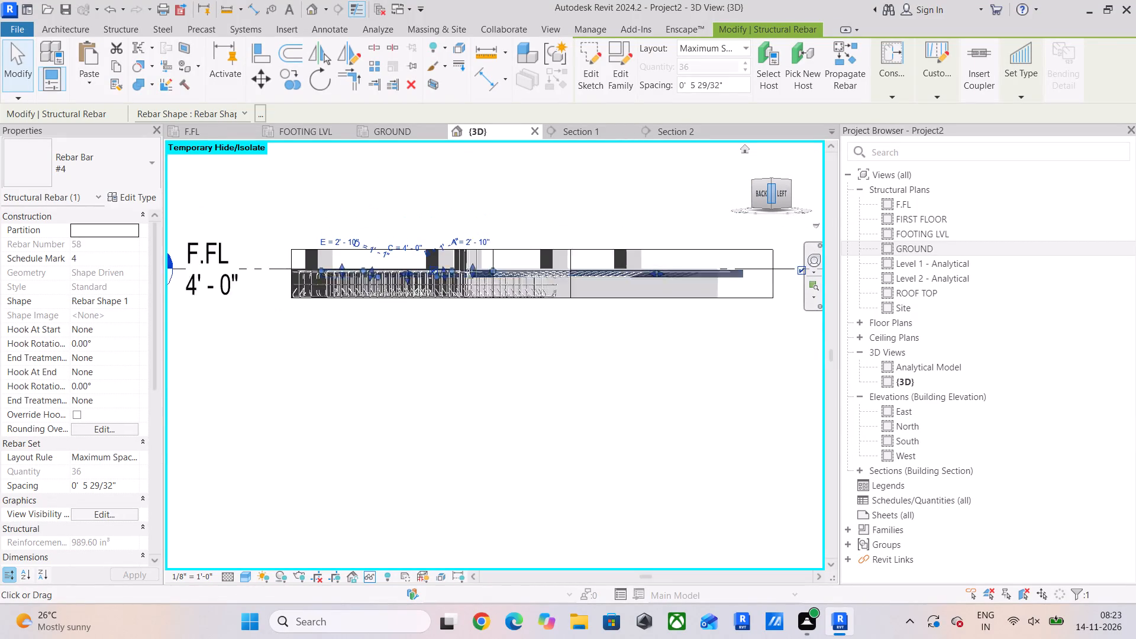
click(779, 191)
scroll(479, 331, up, 3)
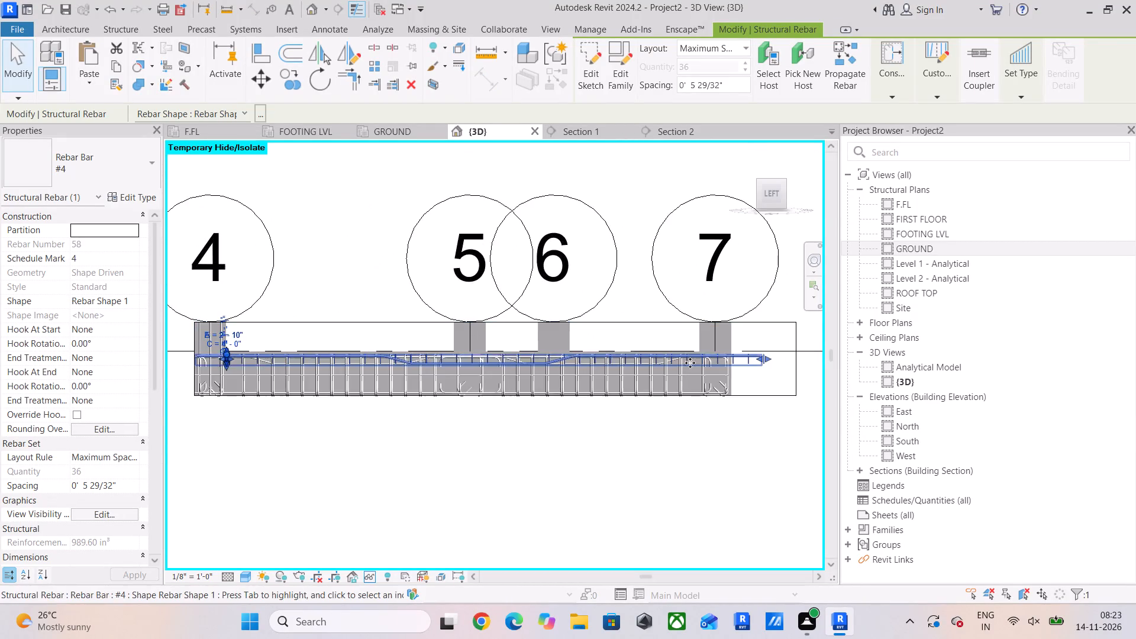
scroll(713, 355, up, 5)
middle_drag(714, 351, 512, 354)
scroll(660, 380, up, 4)
scroll(532, 344, up, 5)
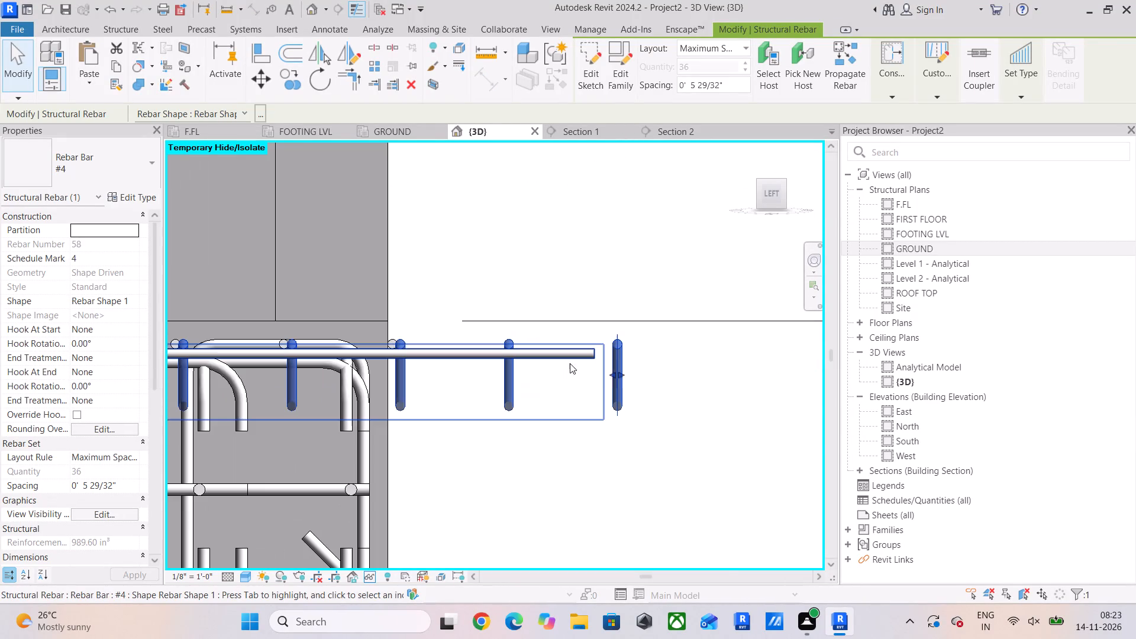
drag(612, 373, 379, 379)
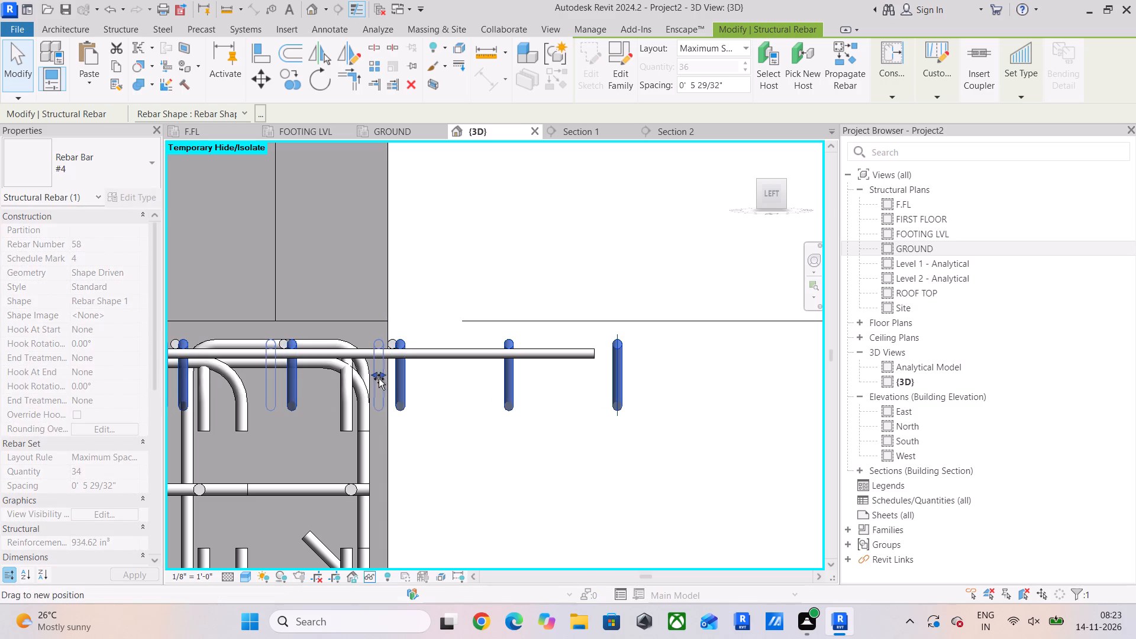
drag(379, 379, 361, 382)
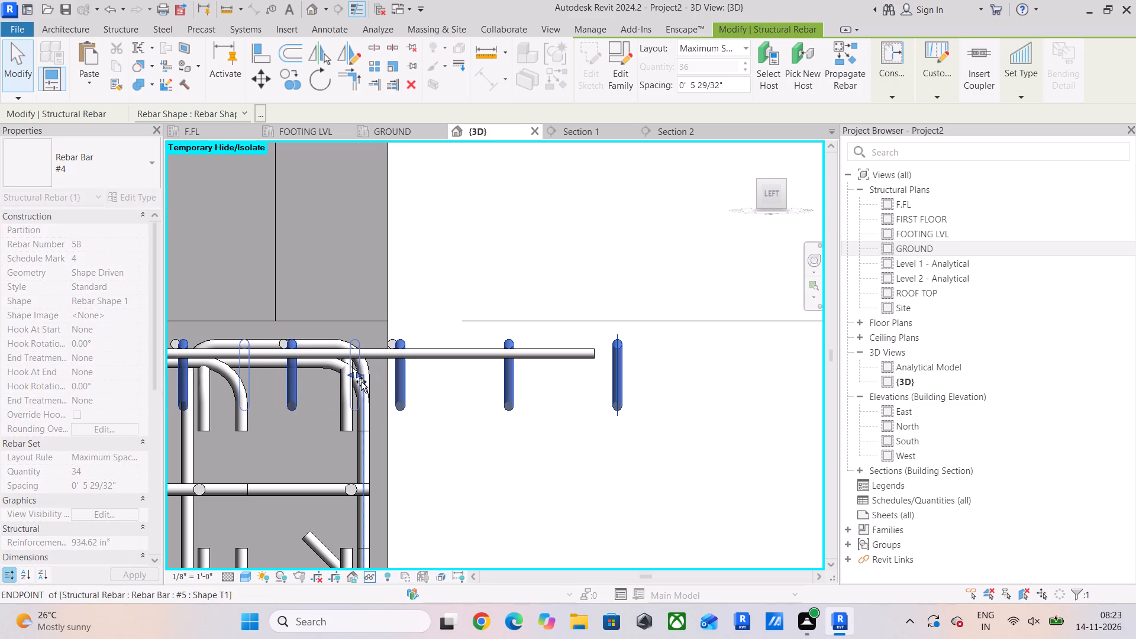
drag(361, 382, 359, 382)
middle_drag(378, 372, 615, 374)
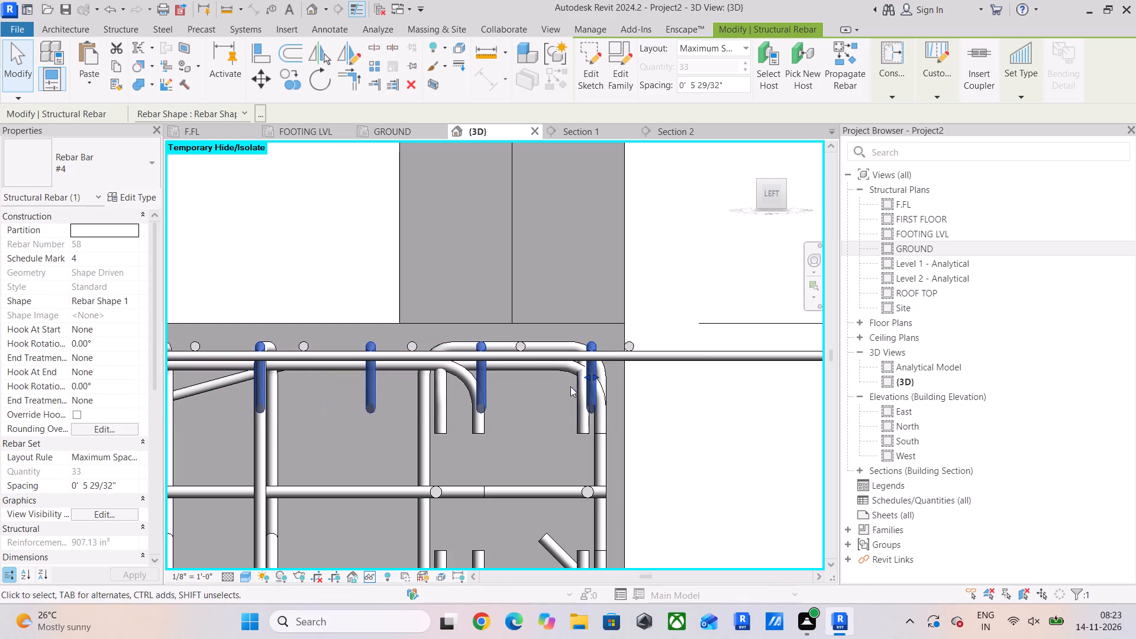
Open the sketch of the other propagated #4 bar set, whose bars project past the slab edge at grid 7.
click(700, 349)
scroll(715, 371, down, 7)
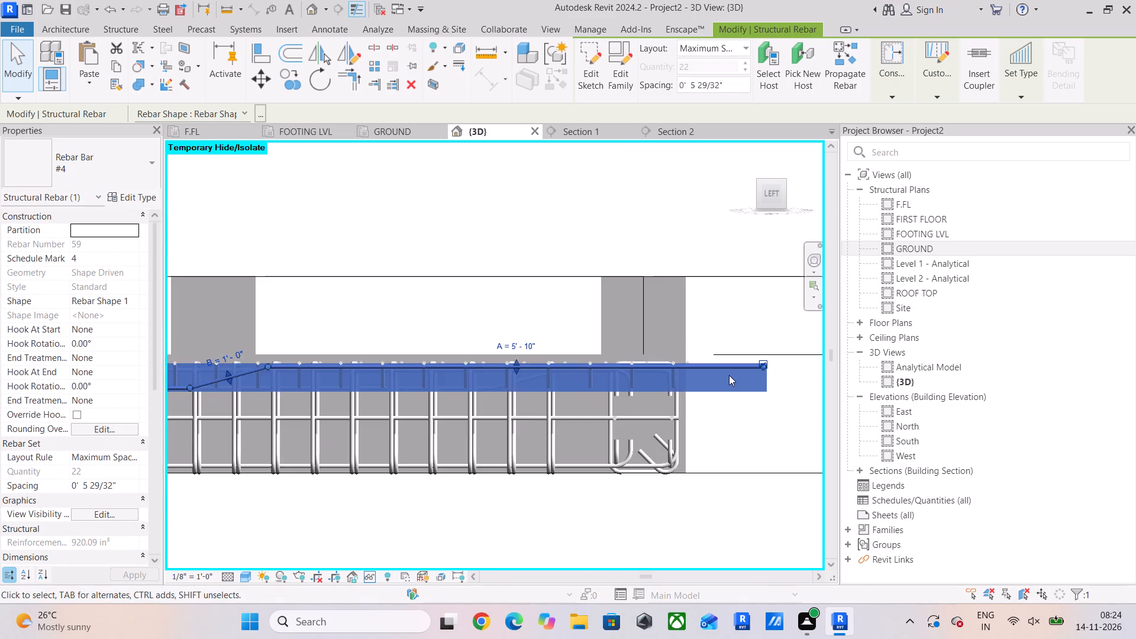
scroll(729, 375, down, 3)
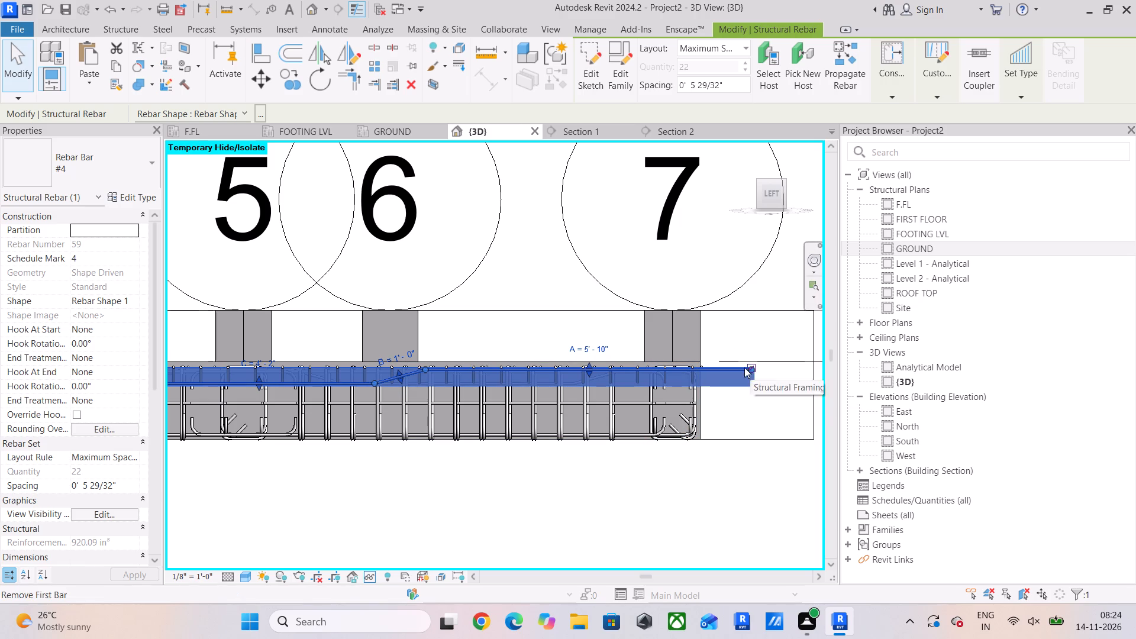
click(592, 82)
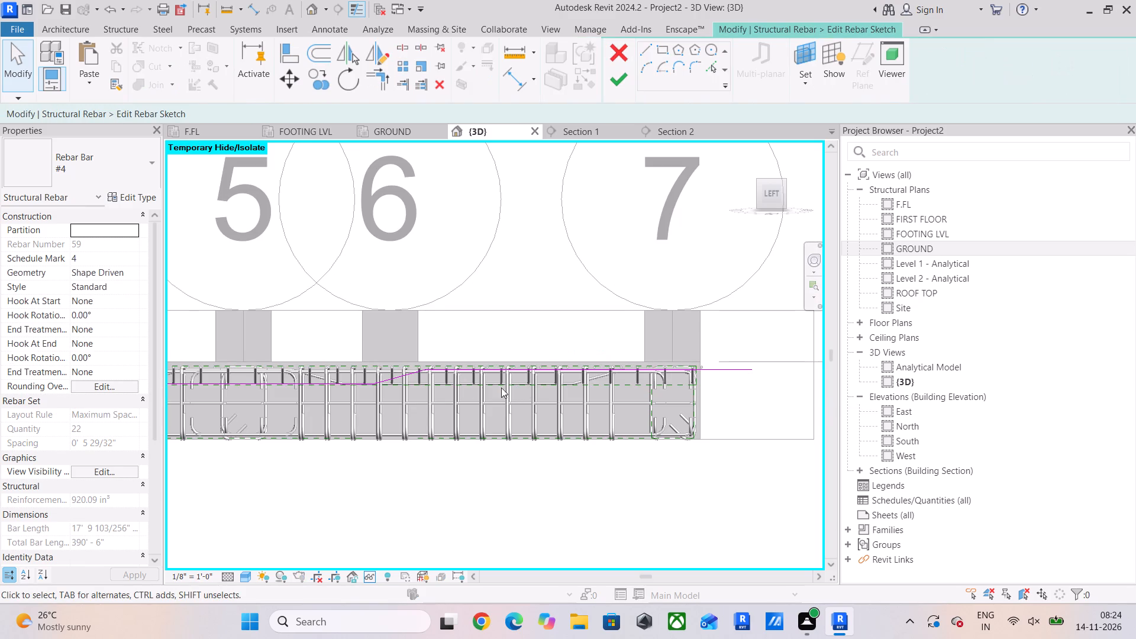
Set the 3D view to the Wireframe visual style and Coarse detail level.
click(244, 572)
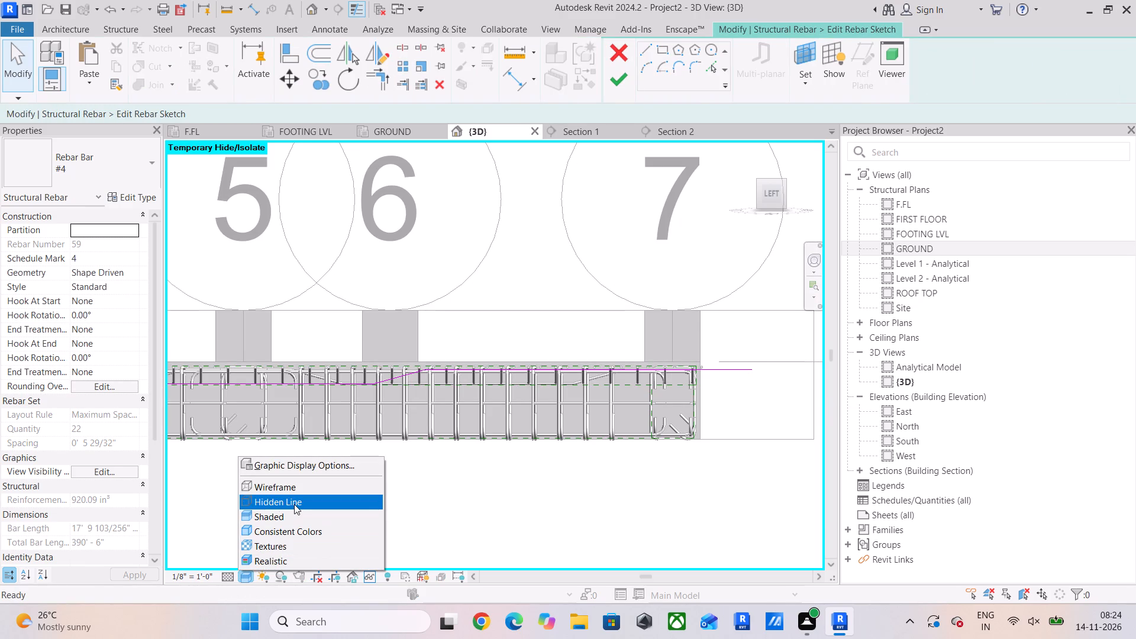
click(294, 504)
click(246, 576)
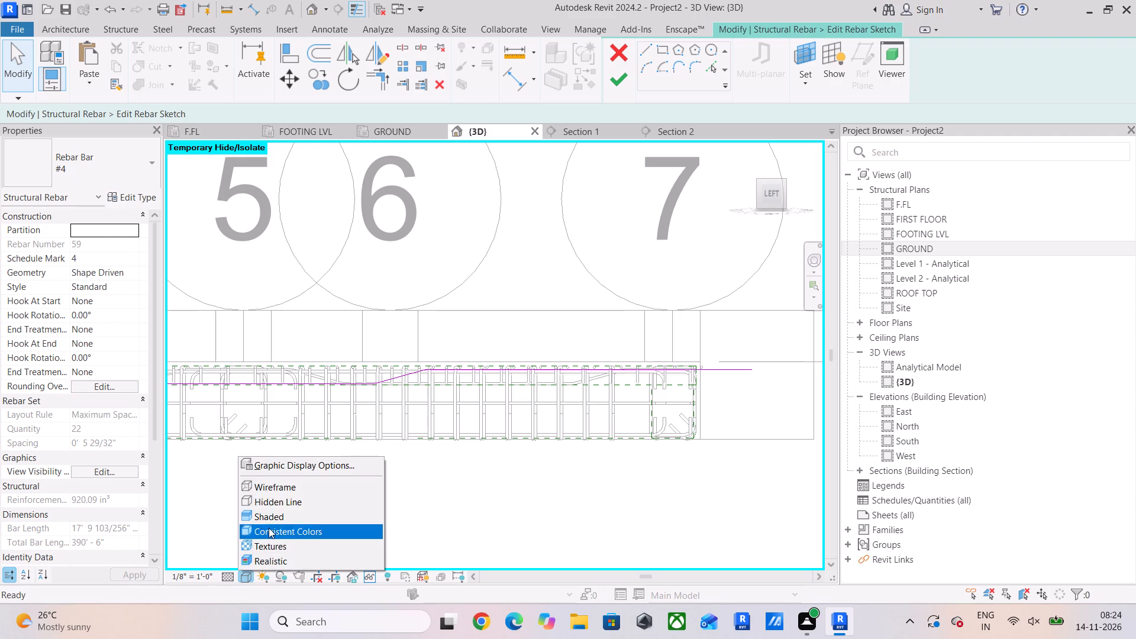
click(293, 488)
click(224, 574)
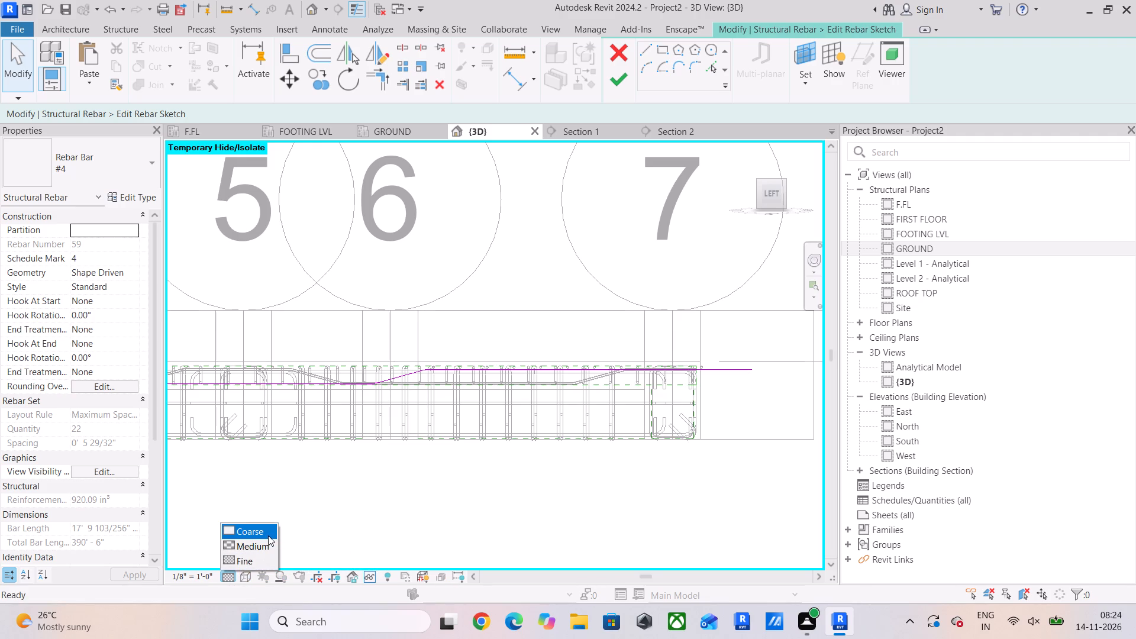
click(268, 535)
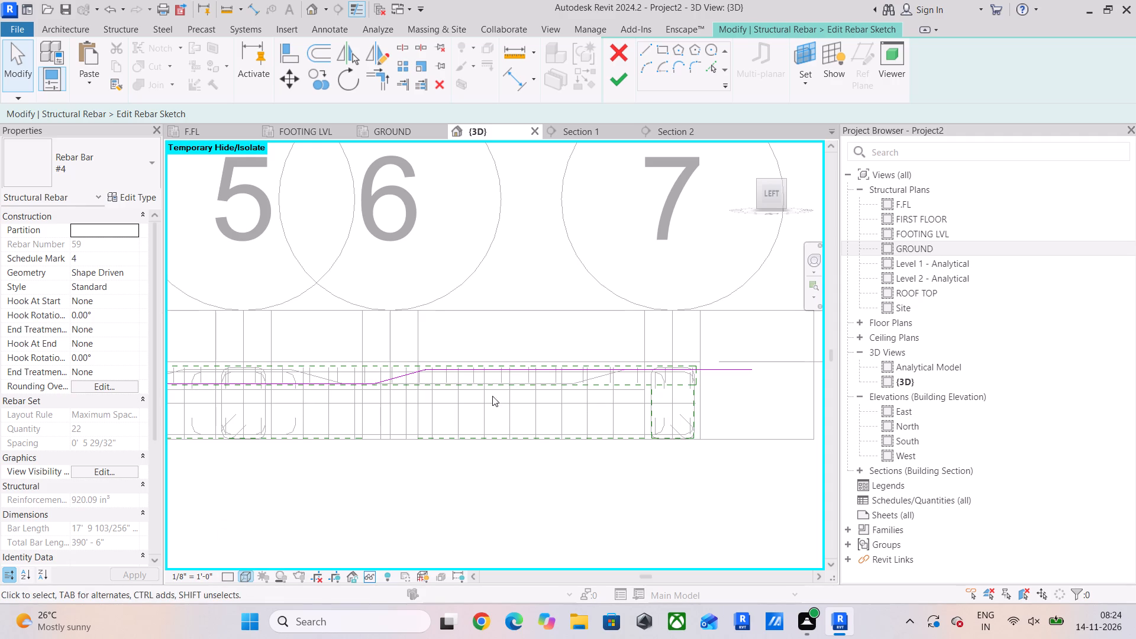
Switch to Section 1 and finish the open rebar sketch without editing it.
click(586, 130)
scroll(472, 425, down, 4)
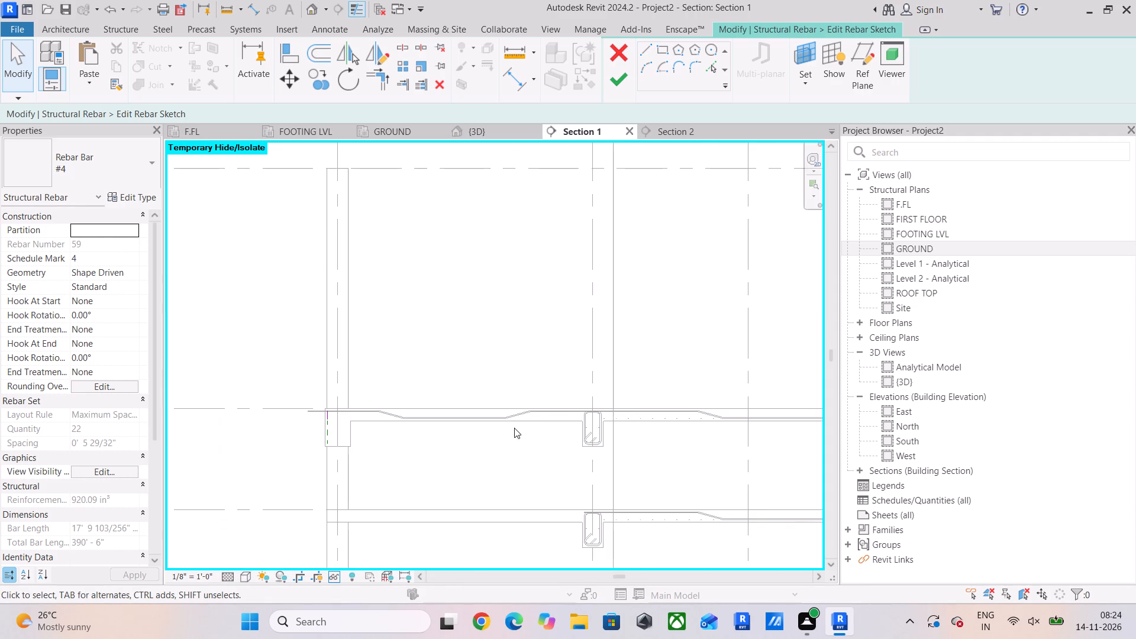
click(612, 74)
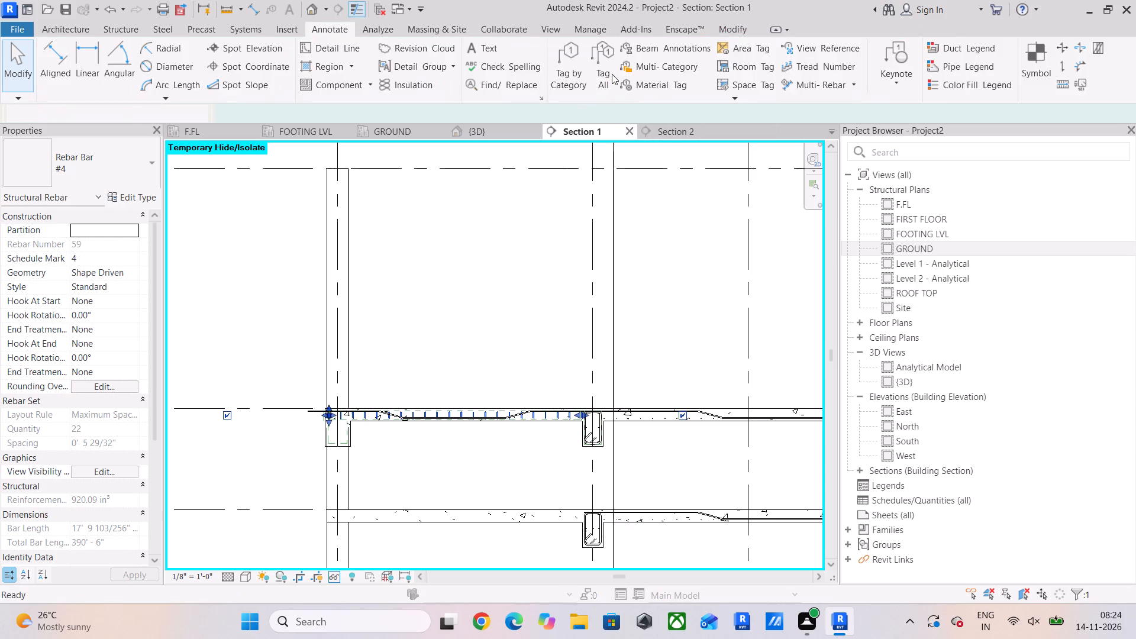
In Section 1, edit the sketch of the F.FL bent #4 bar set, shortening its overhanging grid A end segment to about 2'-0", inside the edge beam.
scroll(313, 359, up, 4)
click(316, 455)
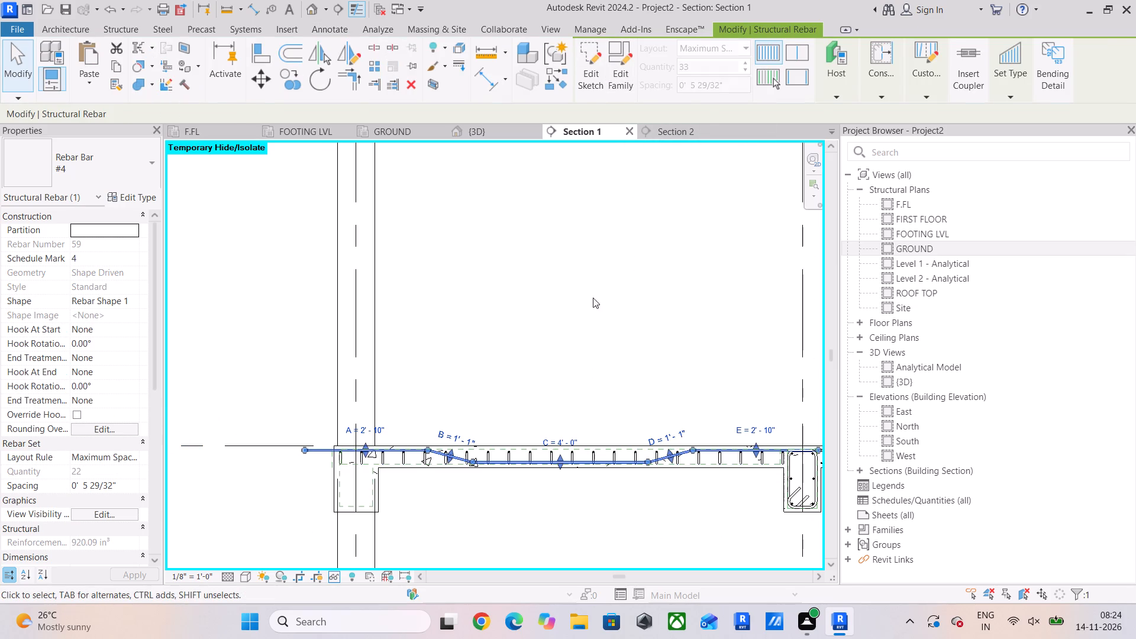
click(621, 66)
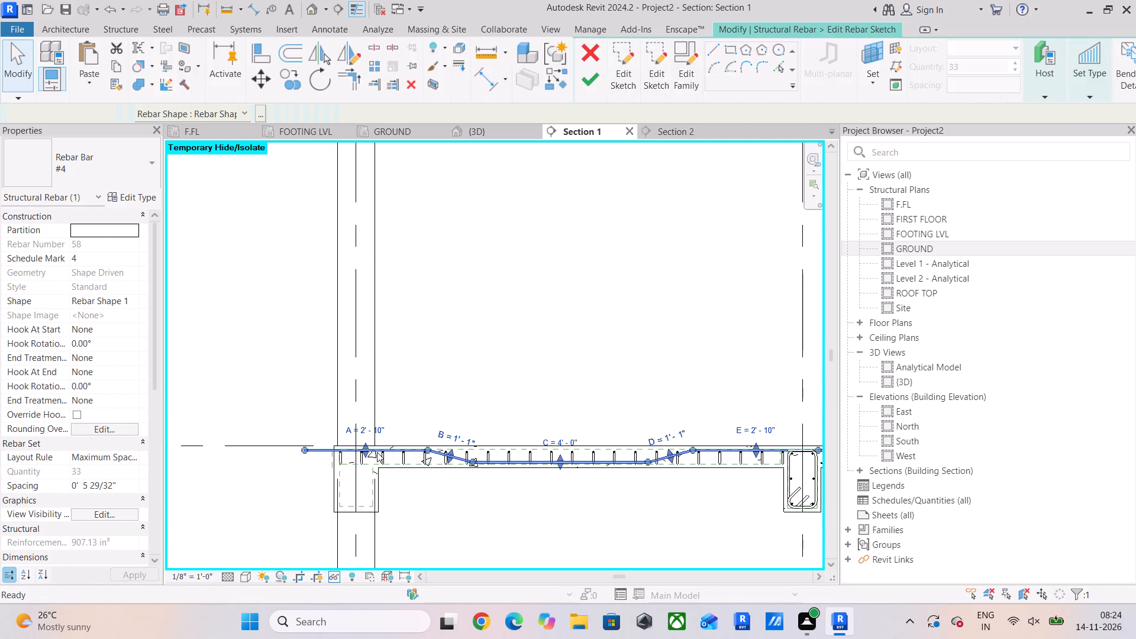
scroll(345, 467, up, 8)
click(300, 419)
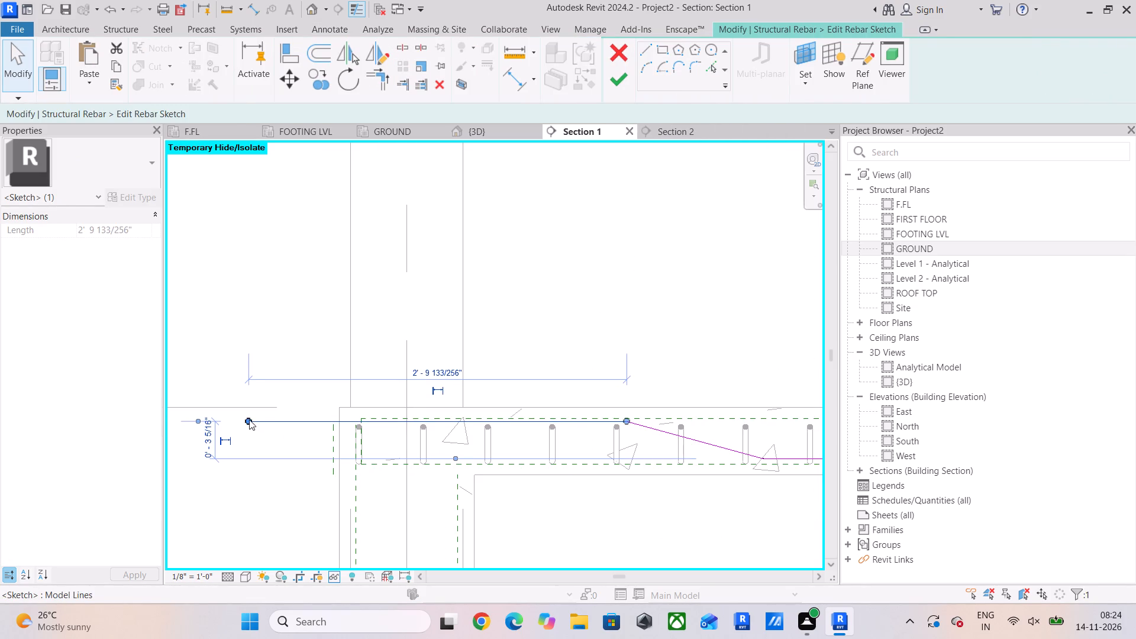
drag(249, 419, 363, 426)
scroll(659, 435, down, 5)
middle_drag(664, 434, 279, 450)
scroll(506, 453, down, 4)
middle_drag(559, 453, 514, 458)
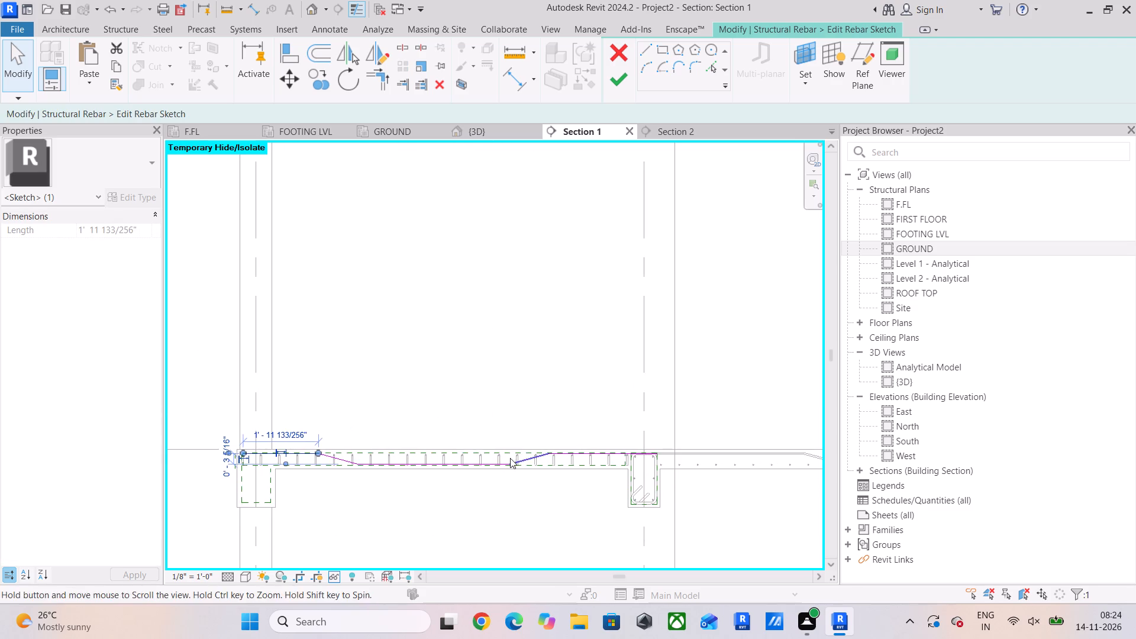
scroll(290, 495, up, 5)
click(502, 513)
scroll(534, 469, down, 4)
middle_drag(547, 472, 518, 478)
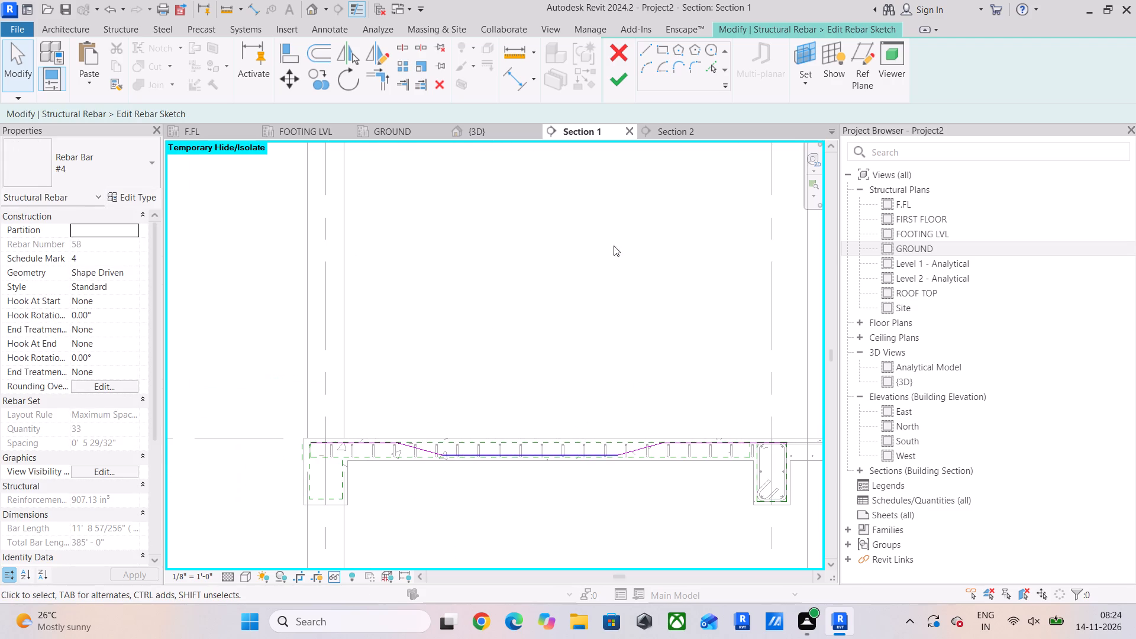
click(625, 95)
click(624, 82)
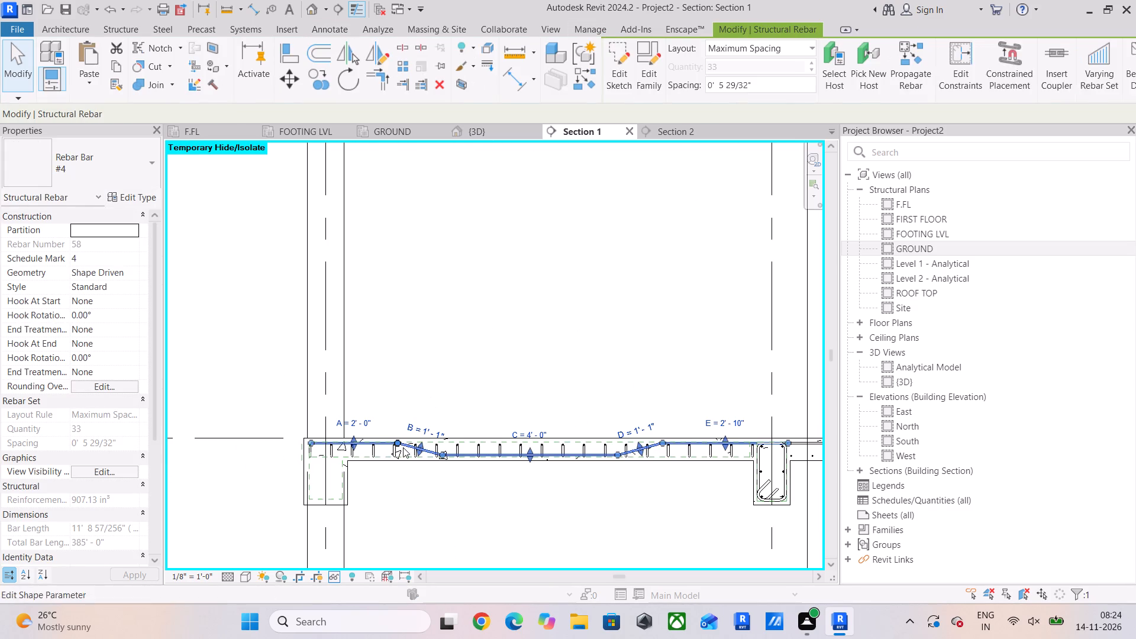
click(476, 377)
Examine Section 2 and the 3D view for slab bars that still project past the grid 7 edge.
click(670, 128)
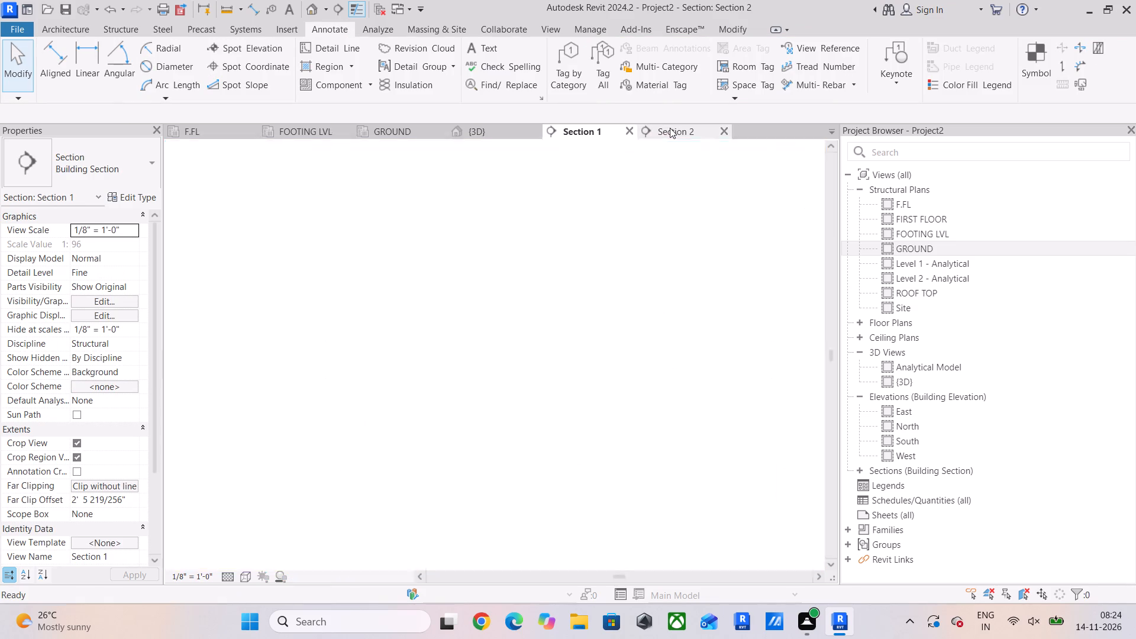
scroll(263, 409, up, 4)
scroll(313, 341, up, 5)
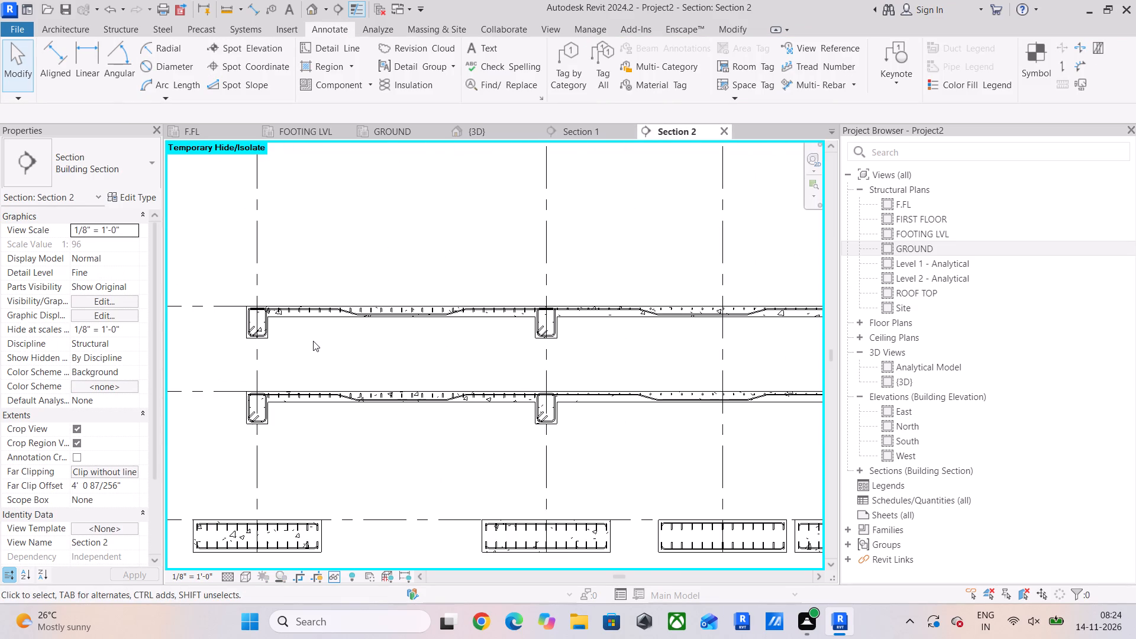
scroll(313, 341, down, 8)
click(501, 127)
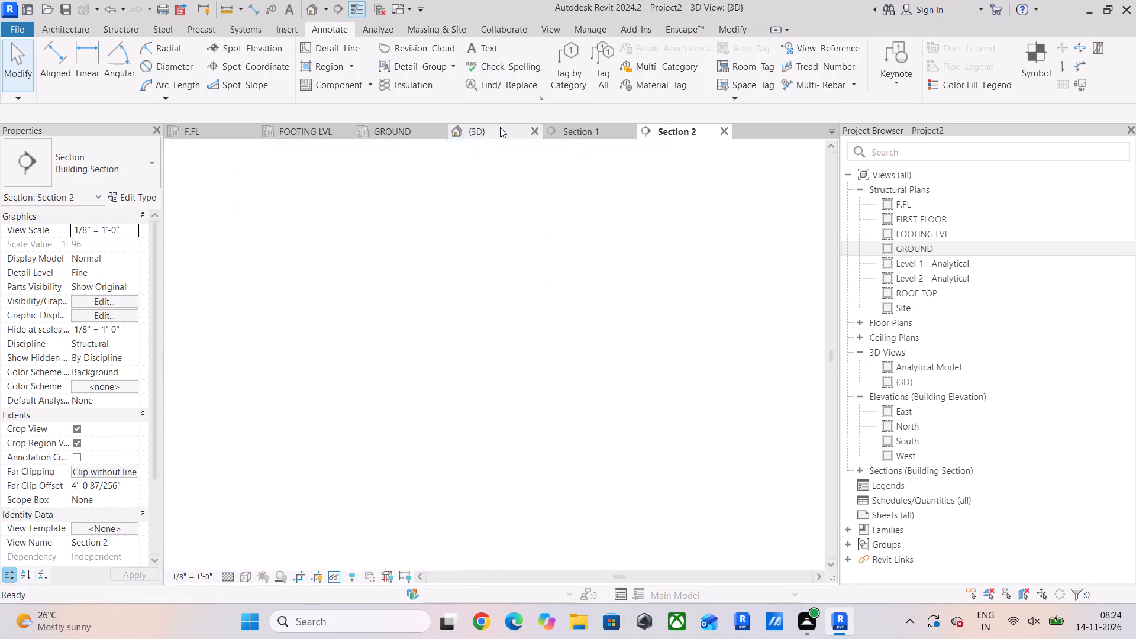
scroll(454, 414, down, 5)
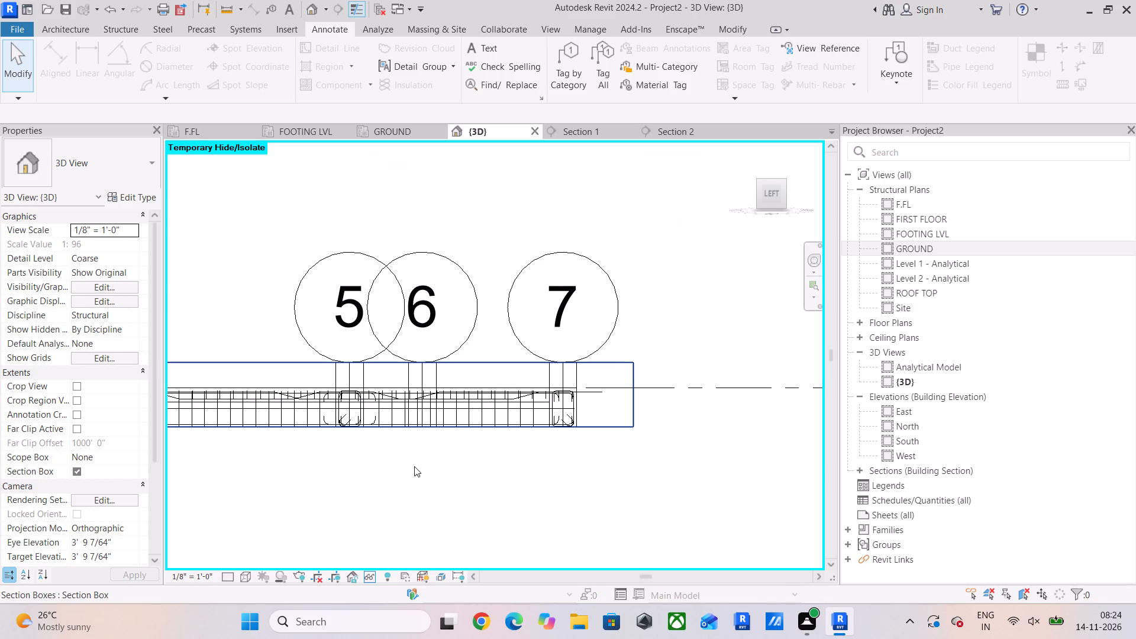
scroll(270, 395, up, 5)
scroll(612, 446, down, 4)
shift+middle_drag(696, 440, 684, 454)
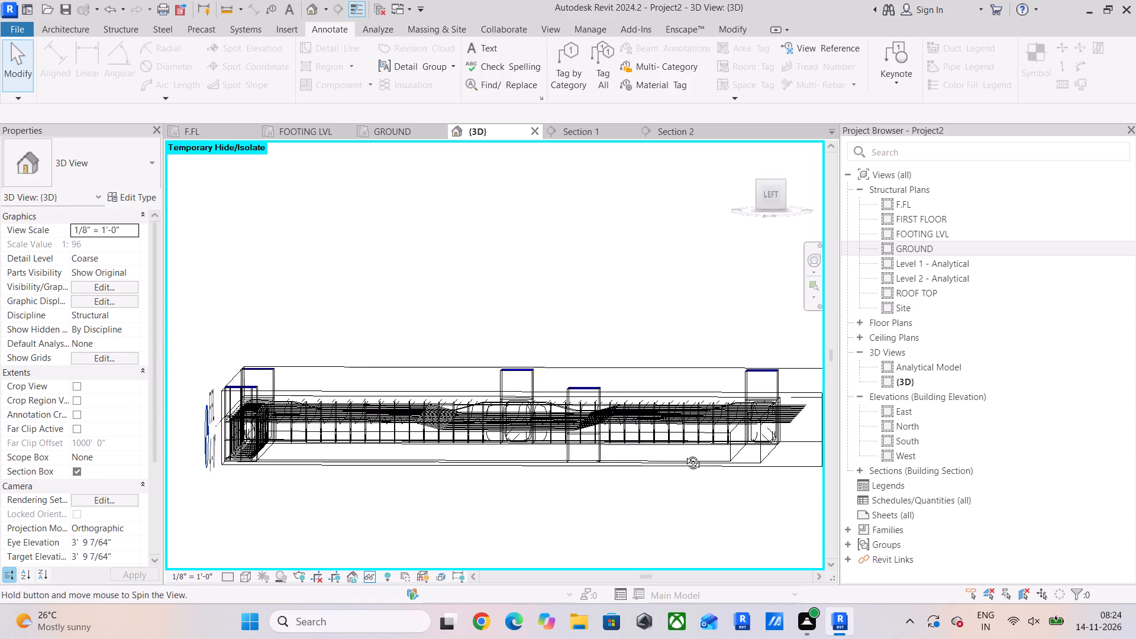
shift+middle_drag(684, 454, 653, 504)
scroll(729, 480, up, 5)
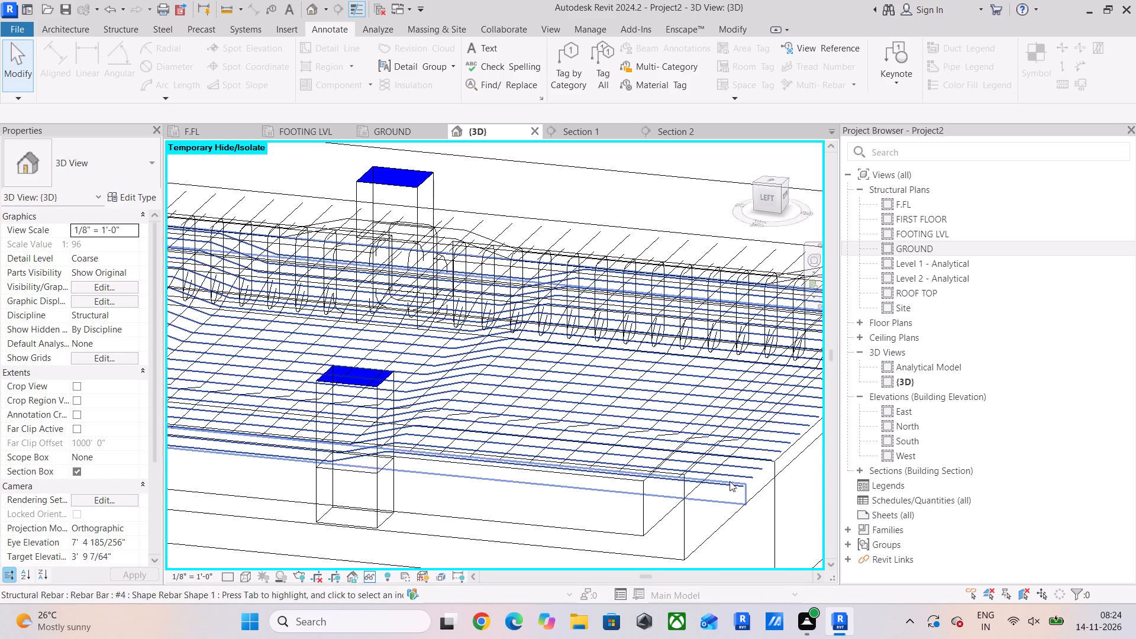
scroll(734, 493, down, 5)
scroll(731, 483, up, 2)
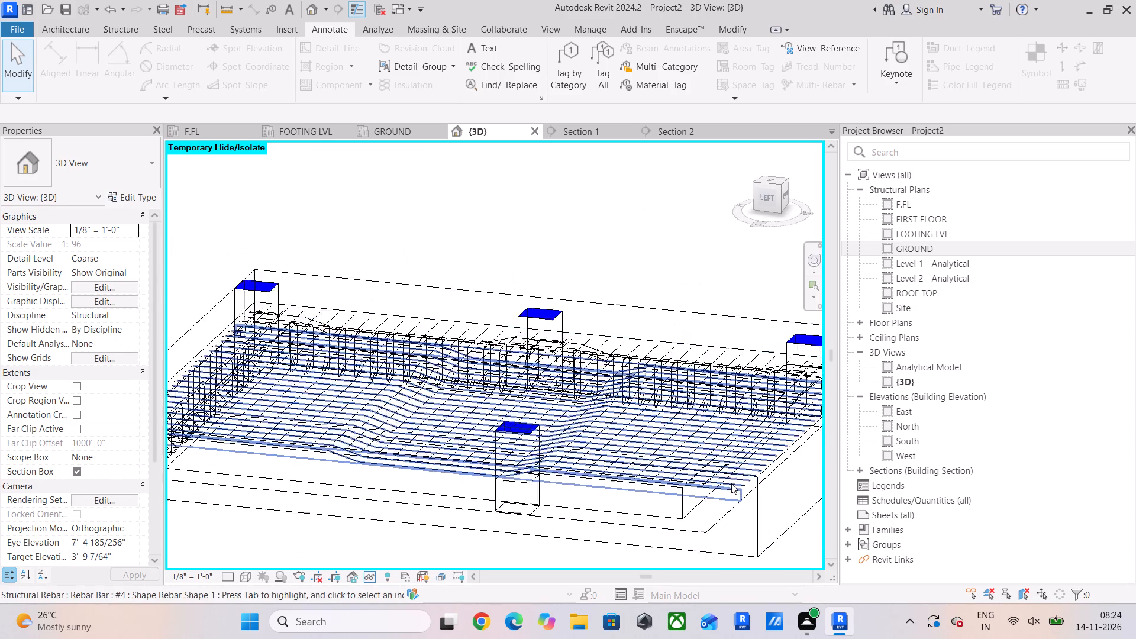
scroll(731, 483, up, 1)
scroll(731, 483, down, 4)
middle_drag(730, 483, 687, 483)
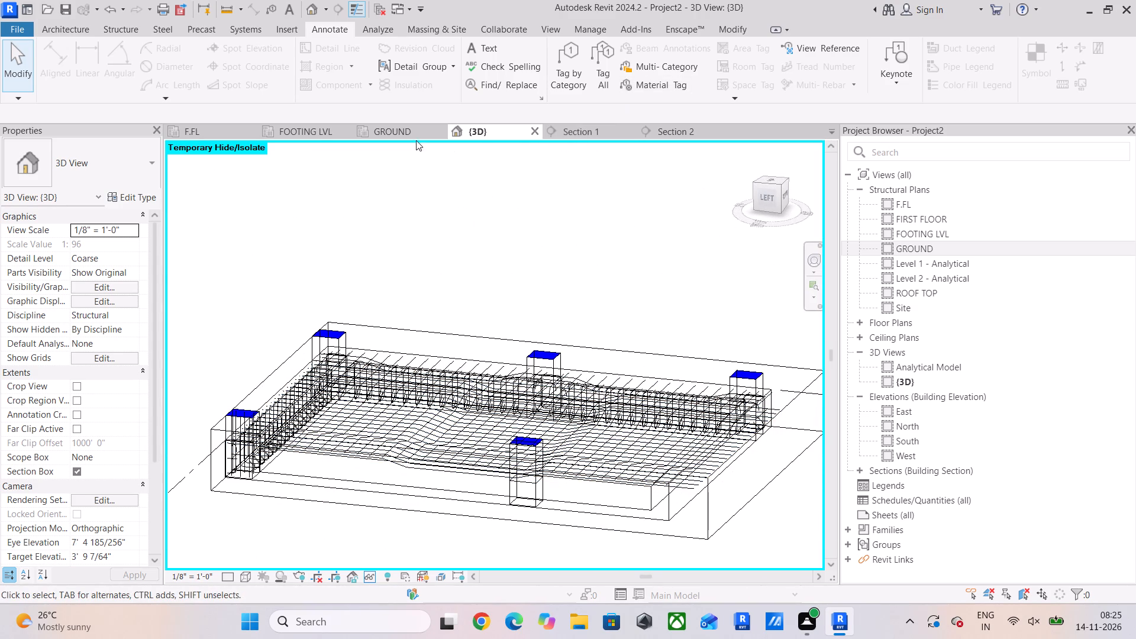
In the F.FL plan, move the Section 2 line from beside grid B into the bay between grids A and B.
click(217, 130)
scroll(611, 329, down, 5)
scroll(686, 358, up, 6)
scroll(319, 468, up, 5)
scroll(522, 336, down, 4)
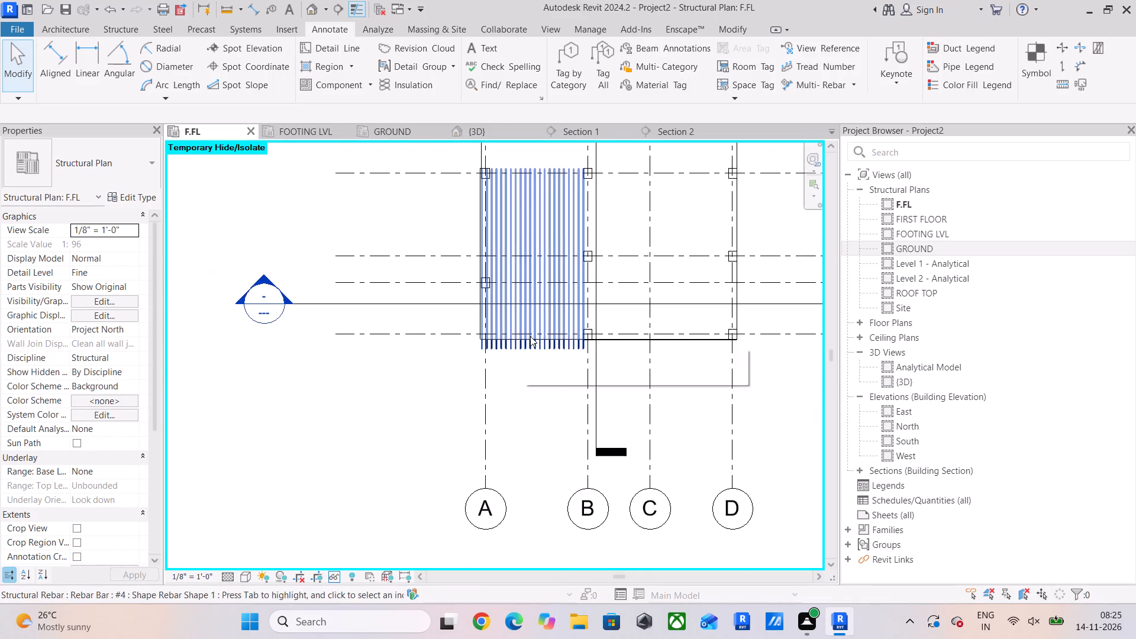
middle_drag(531, 336, 529, 401)
scroll(565, 333, down, 5)
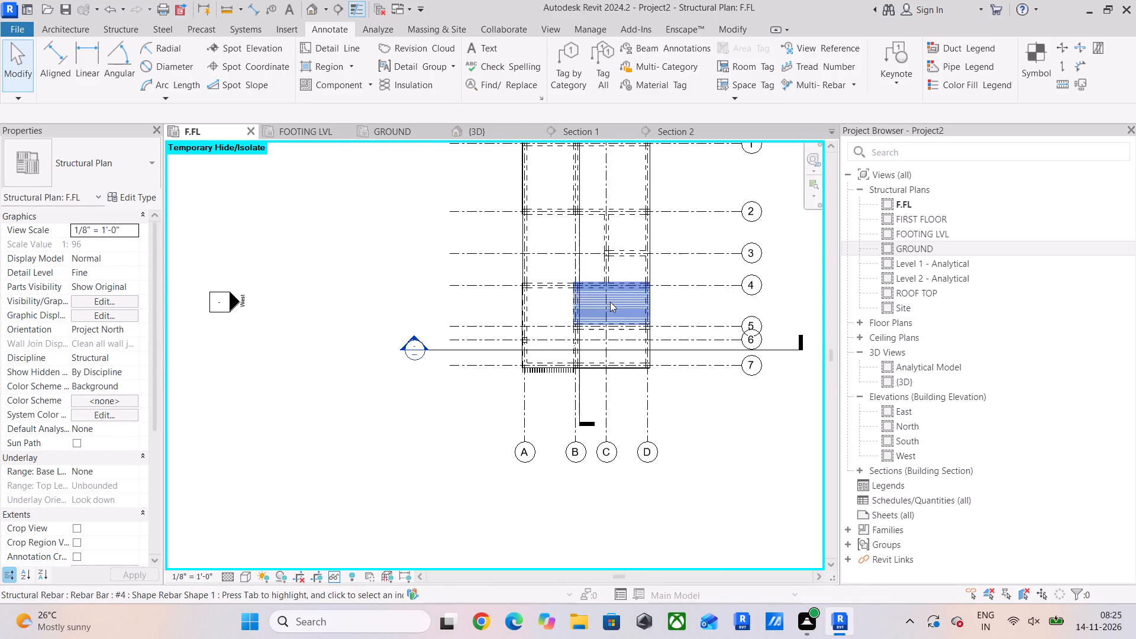
middle_drag(661, 363, 667, 464)
click(588, 215)
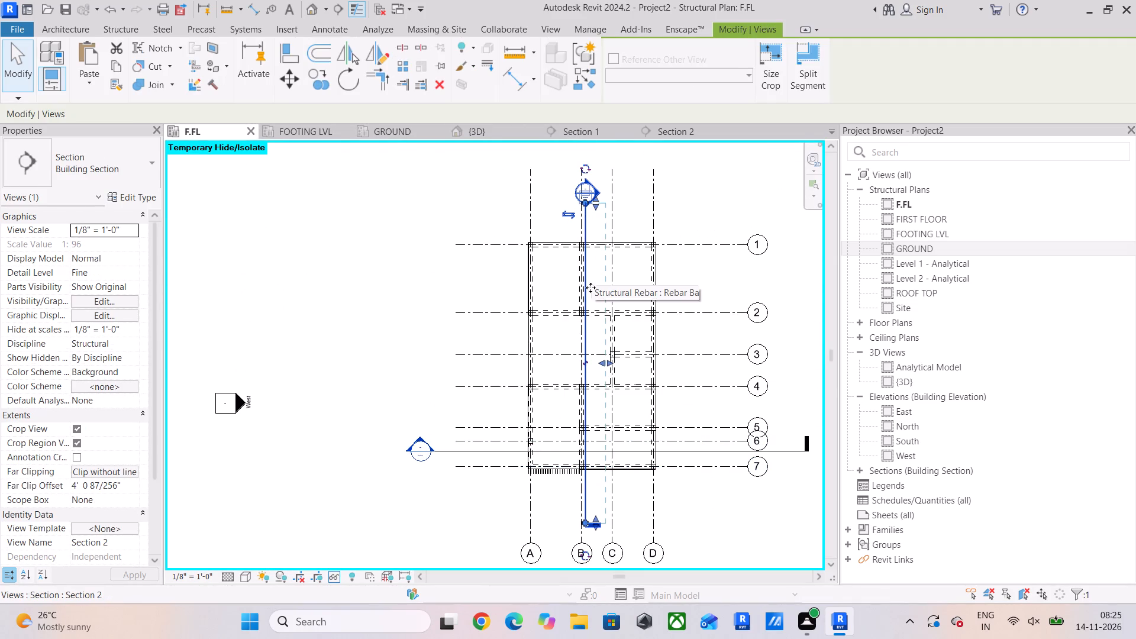
drag(586, 372, 559, 378)
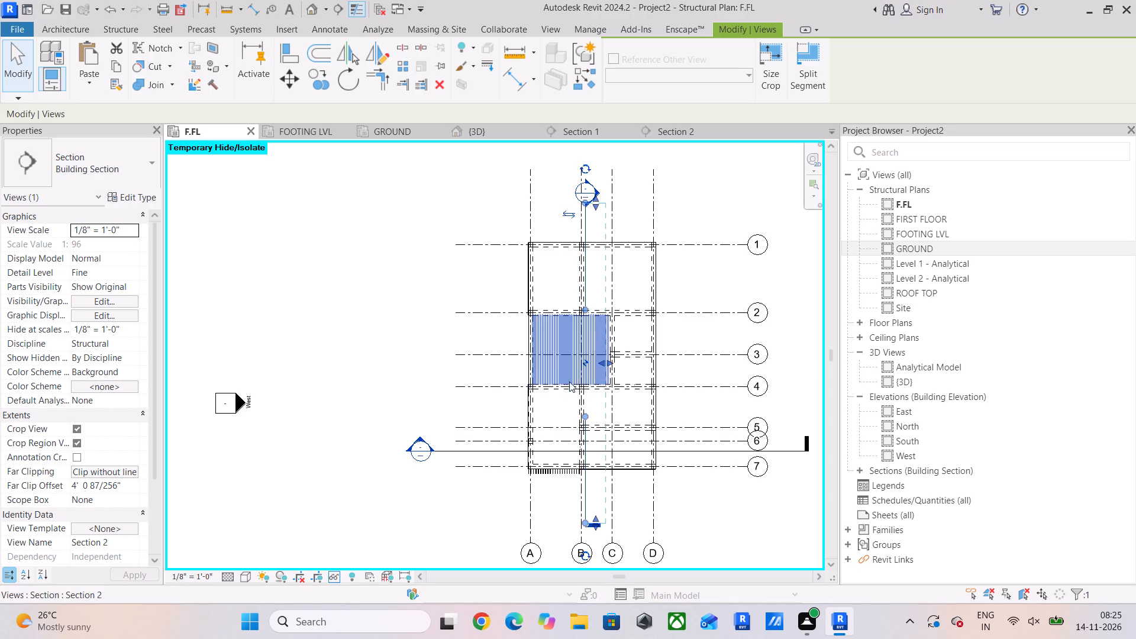
scroll(590, 341, up, 4)
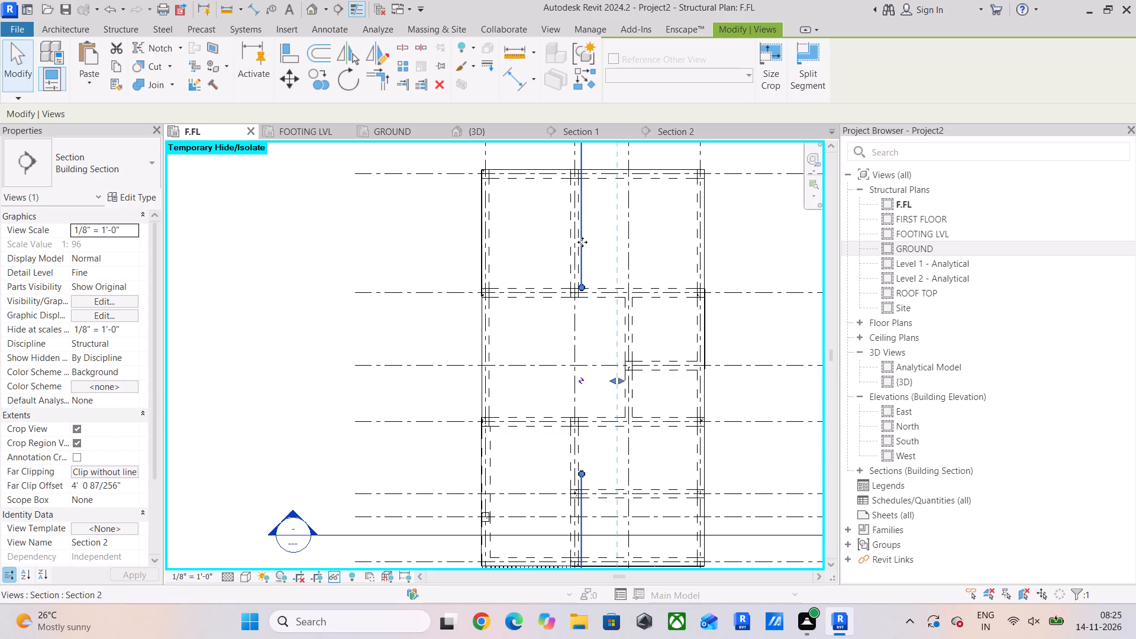
drag(582, 244, 518, 247)
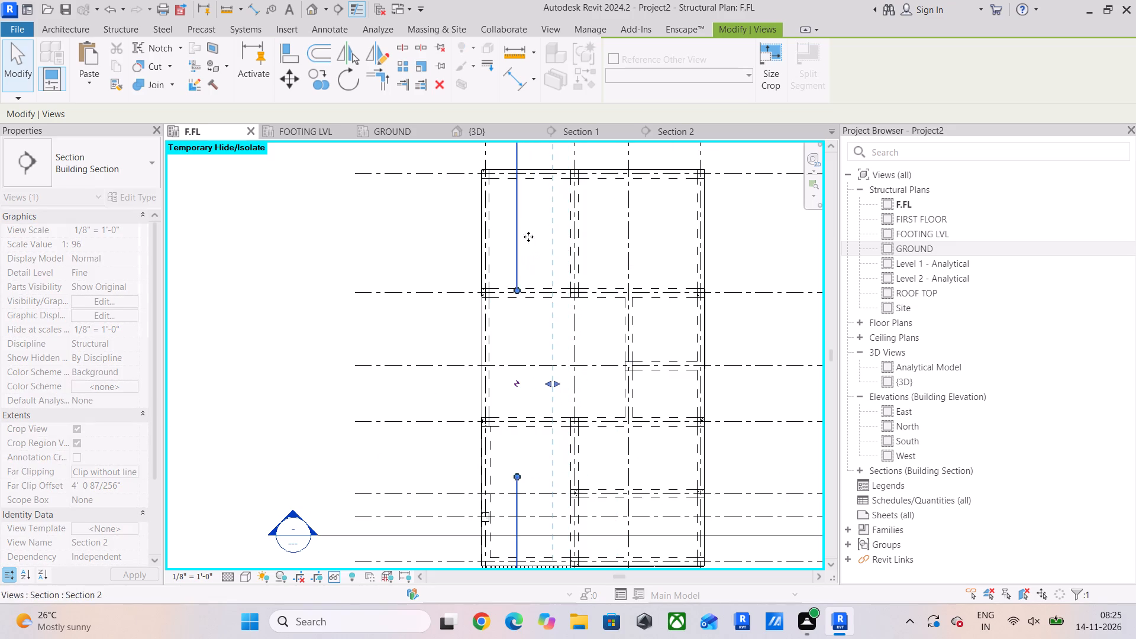
In Section 2, edit the overhanging #4 bar set's sketch, shortening its end segment to about 4'-10" so it stops inside the grid 7 beam.
click(663, 132)
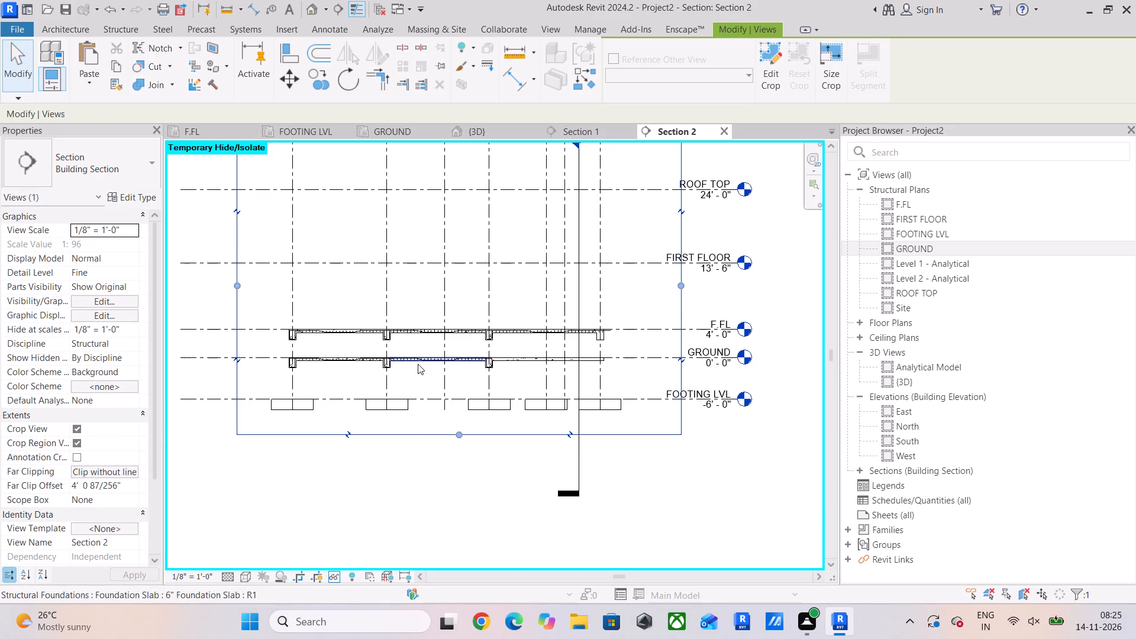
scroll(417, 364, up, 4)
middle_drag(640, 375, 497, 415)
scroll(644, 327, up, 9)
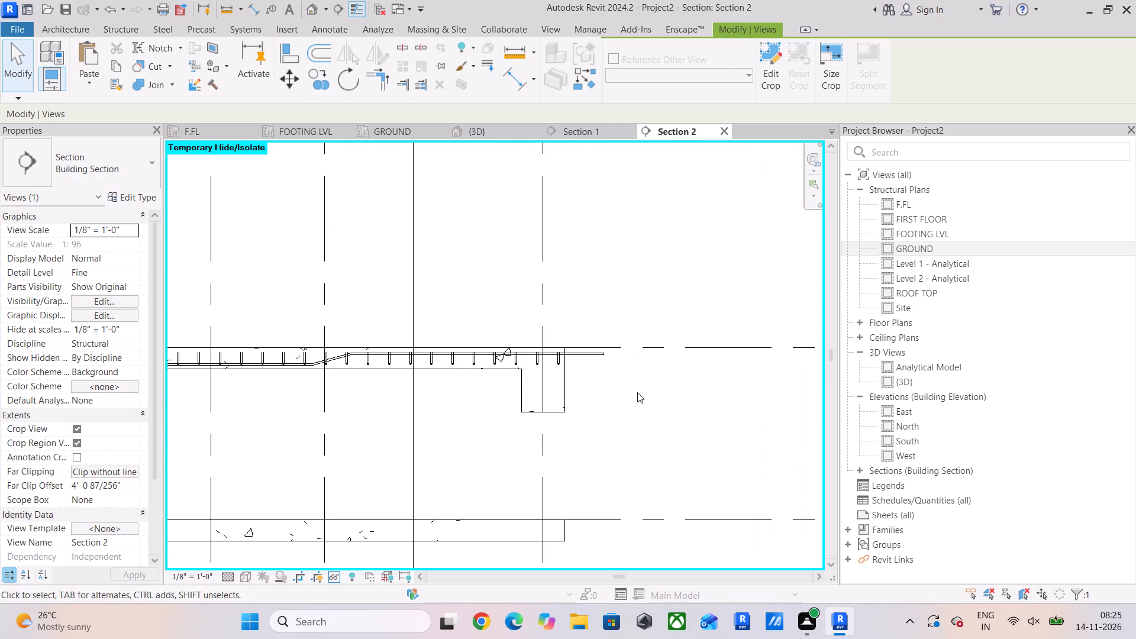
click(637, 392)
click(604, 356)
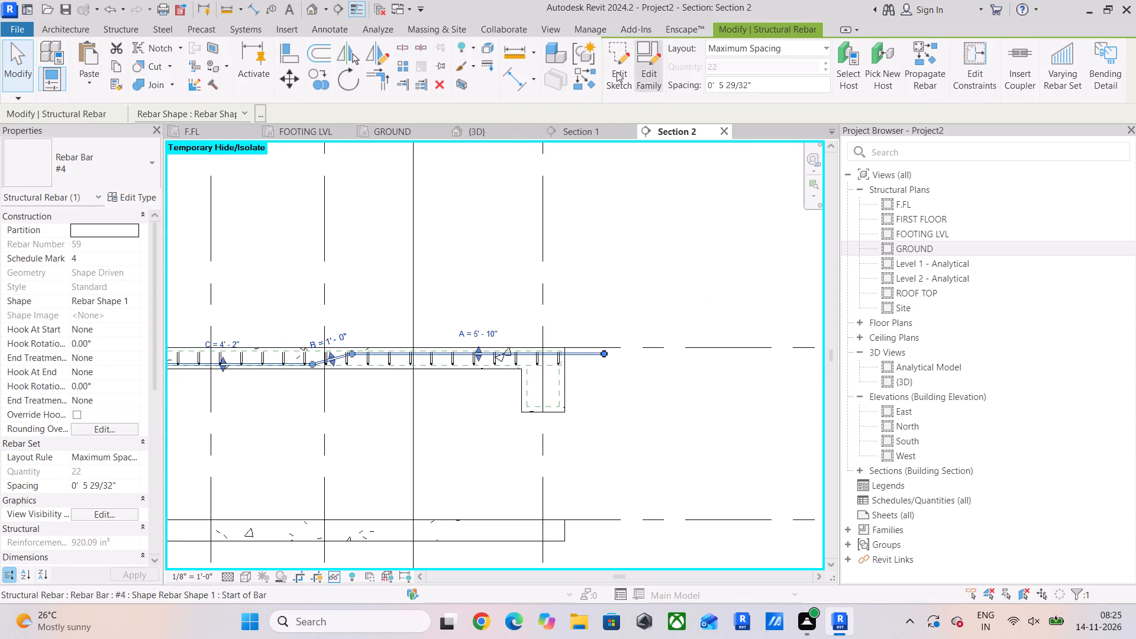
click(610, 73)
scroll(630, 362, up, 5)
scroll(532, 332, up, 3)
click(544, 354)
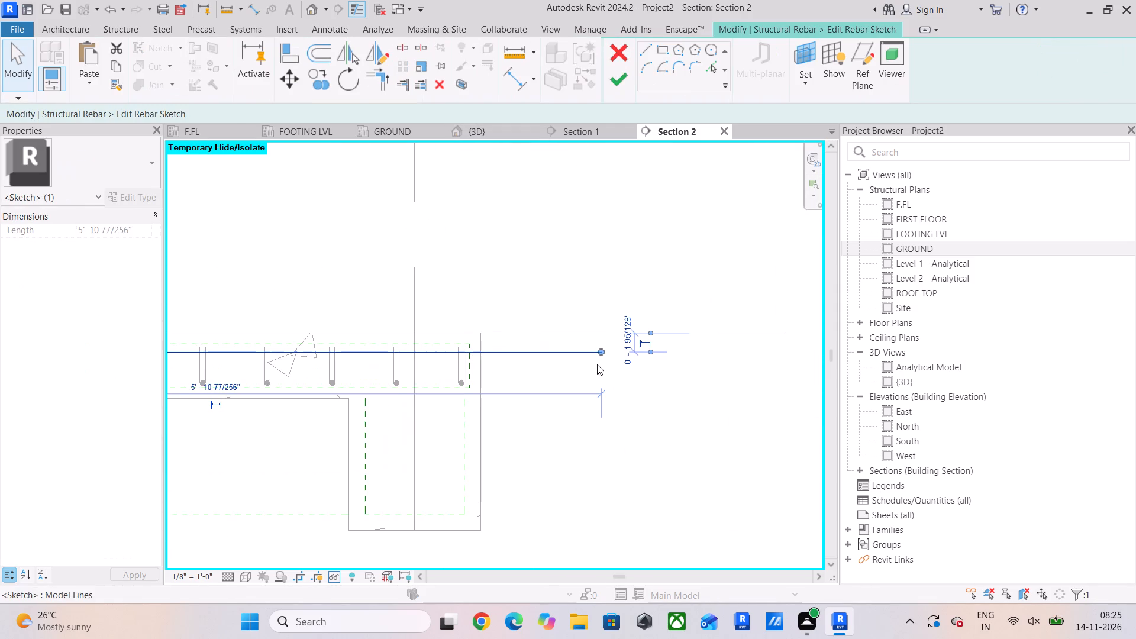
drag(600, 351, 465, 357)
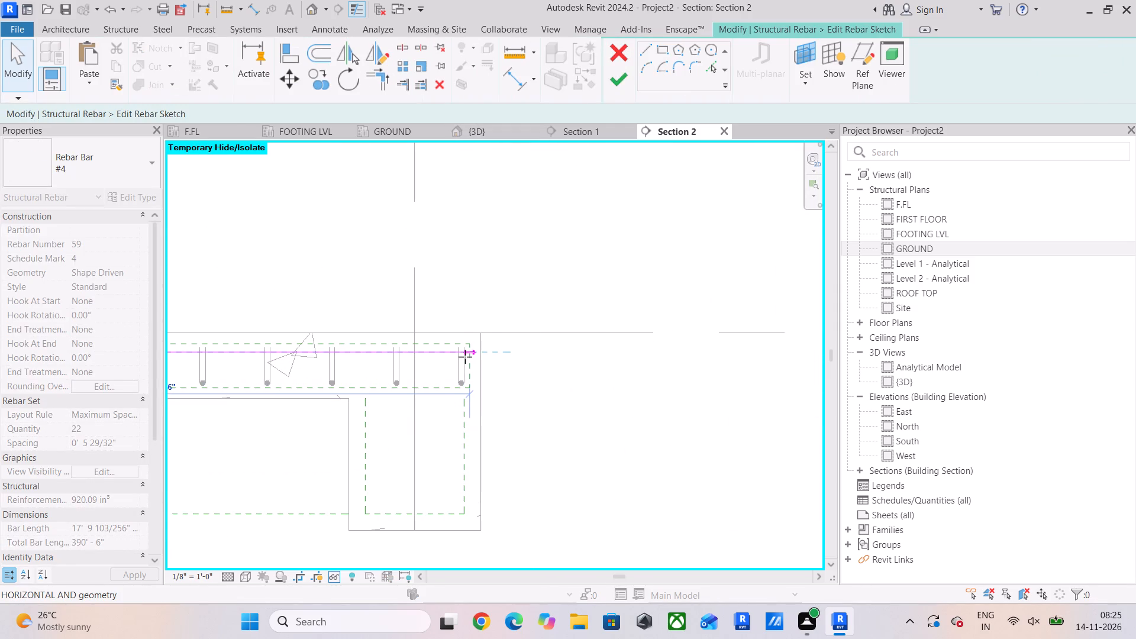
drag(465, 357, 467, 357)
click(617, 76)
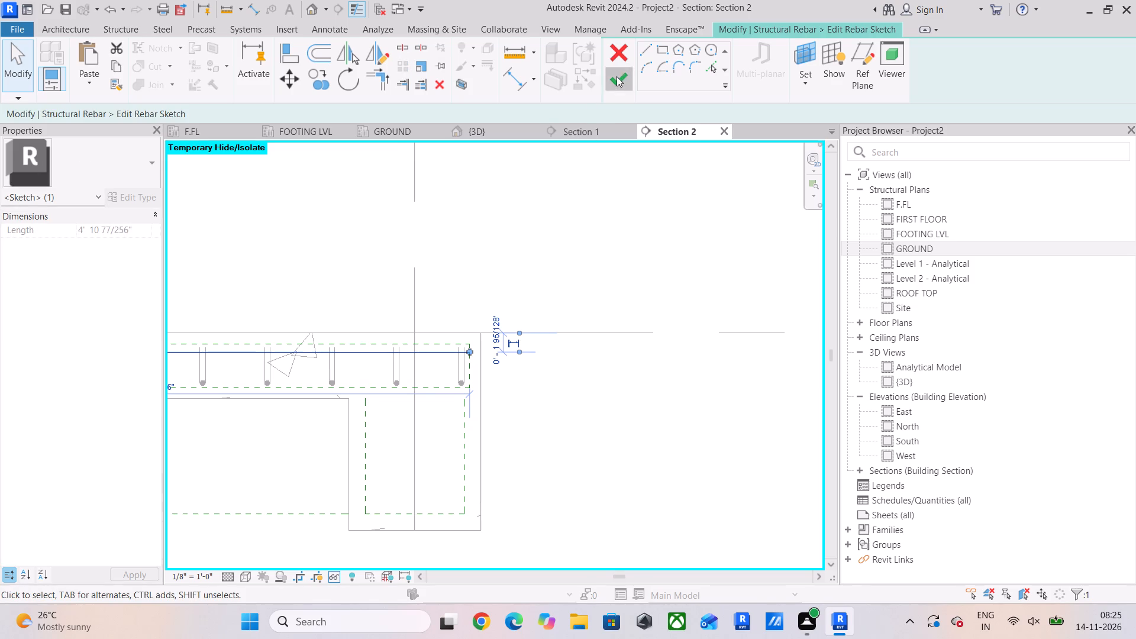
scroll(473, 334, down, 10)
middle_drag(557, 349, 643, 367)
click(646, 375)
scroll(666, 380, down, 4)
Set the 3D view to the Shaded visual style and Fine detail level, with the section box turned off.
click(466, 129)
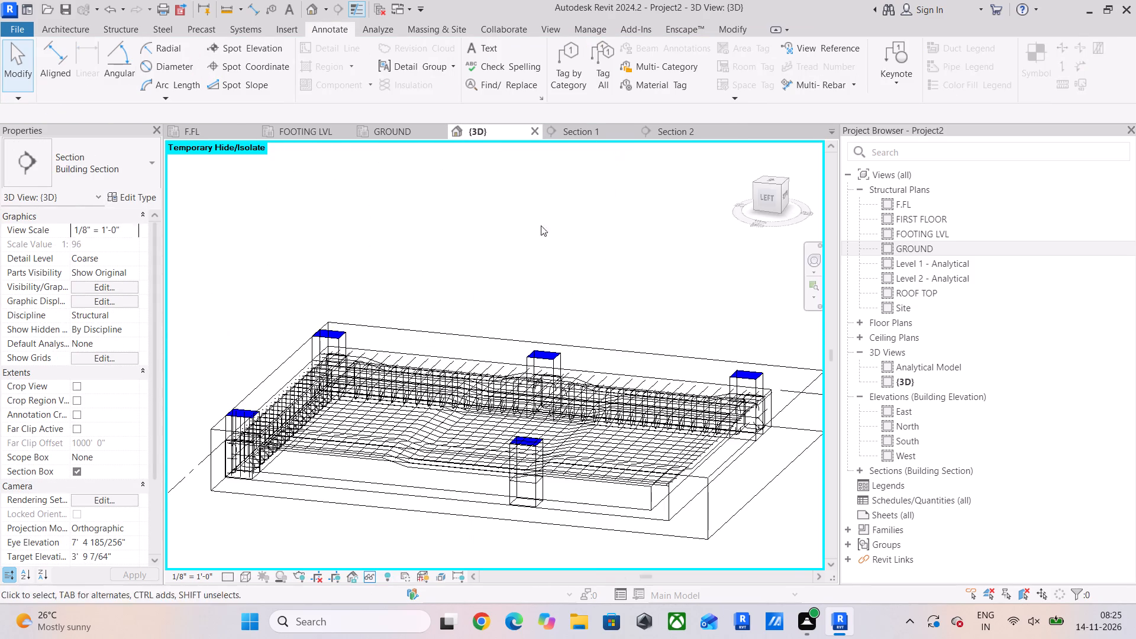
click(241, 578)
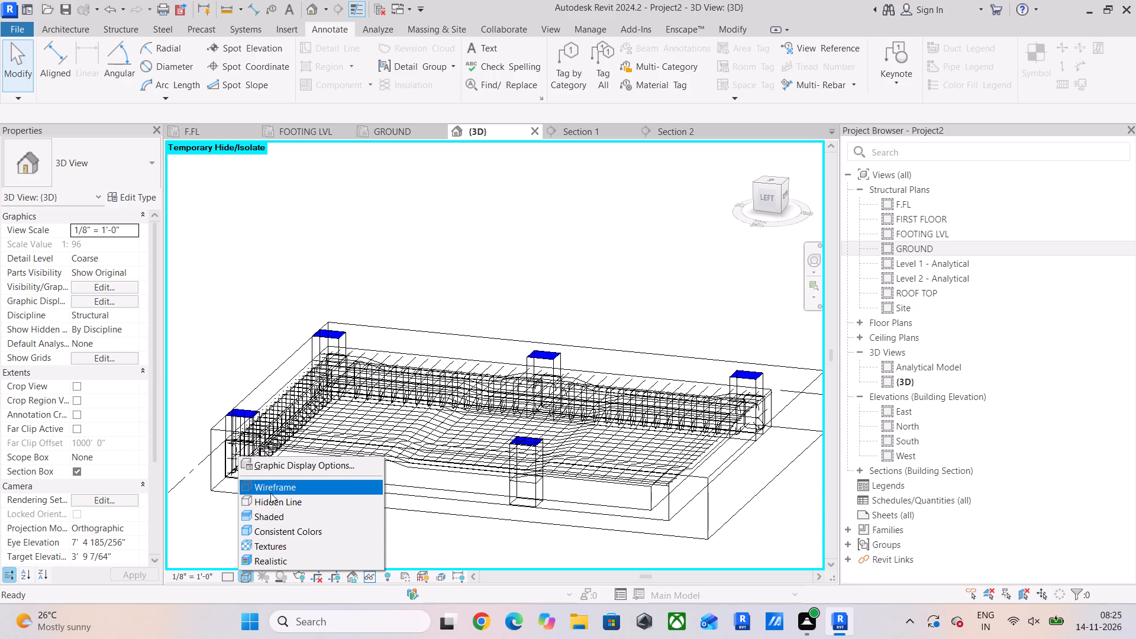
click(269, 513)
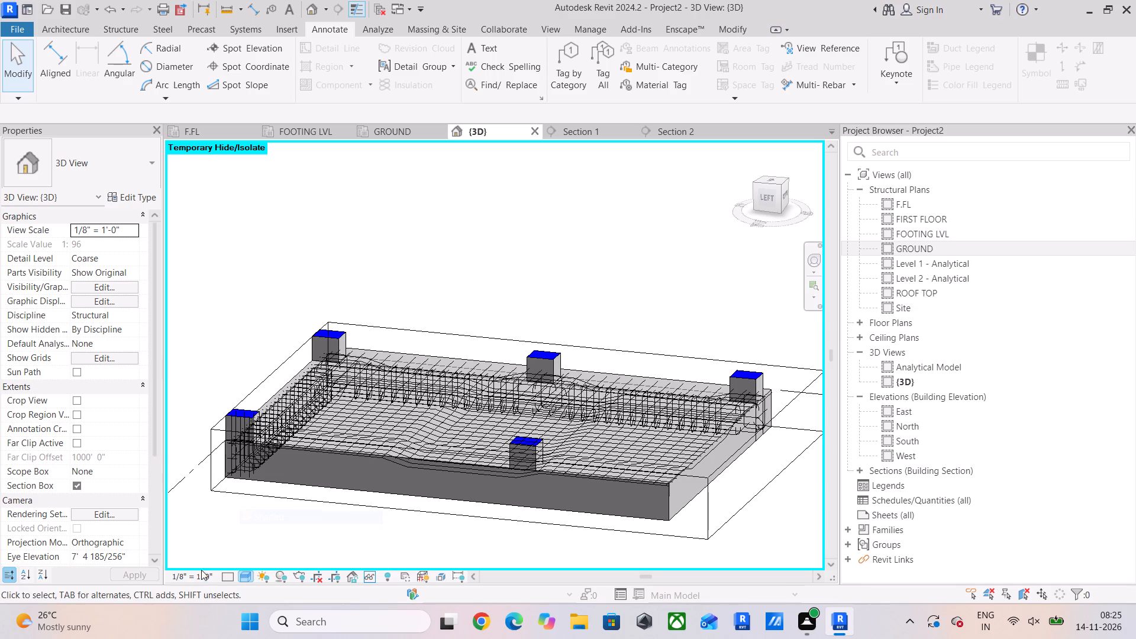
click(231, 578)
click(246, 559)
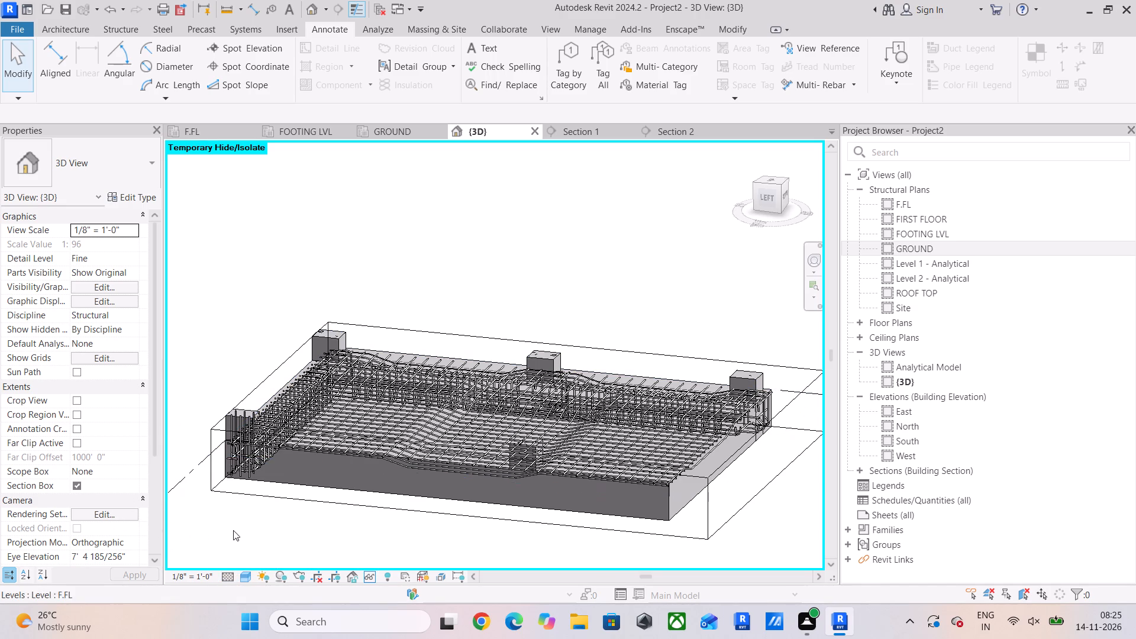
click(75, 486)
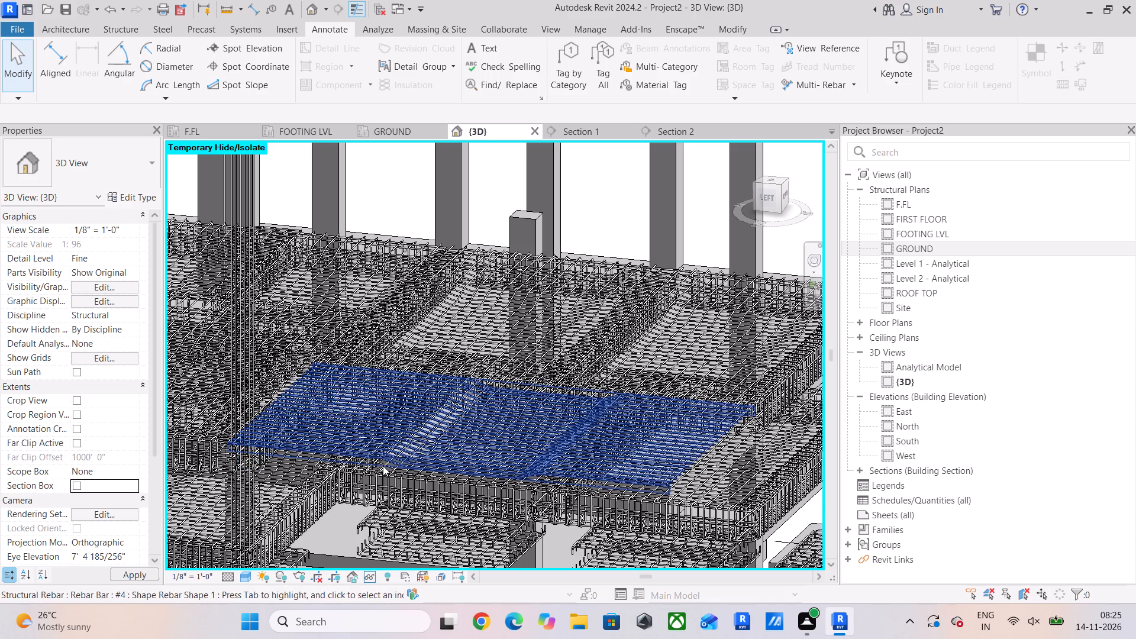
Examine the slab and beam reinforcement around the A–B bay in the full 3D model, and return to the F.FL plan.
scroll(443, 403, down, 5)
scroll(515, 420, down, 2)
shift+middle_drag(522, 446, 594, 473)
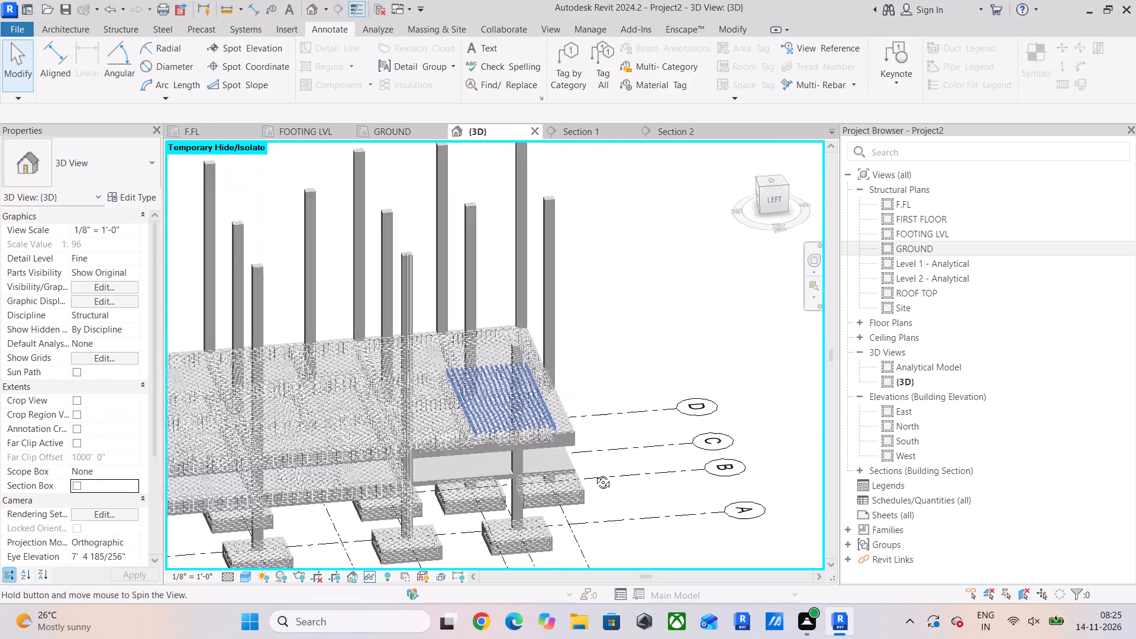
shift+middle_drag(594, 473, 598, 428)
scroll(467, 406, up, 5)
scroll(520, 407, up, 2)
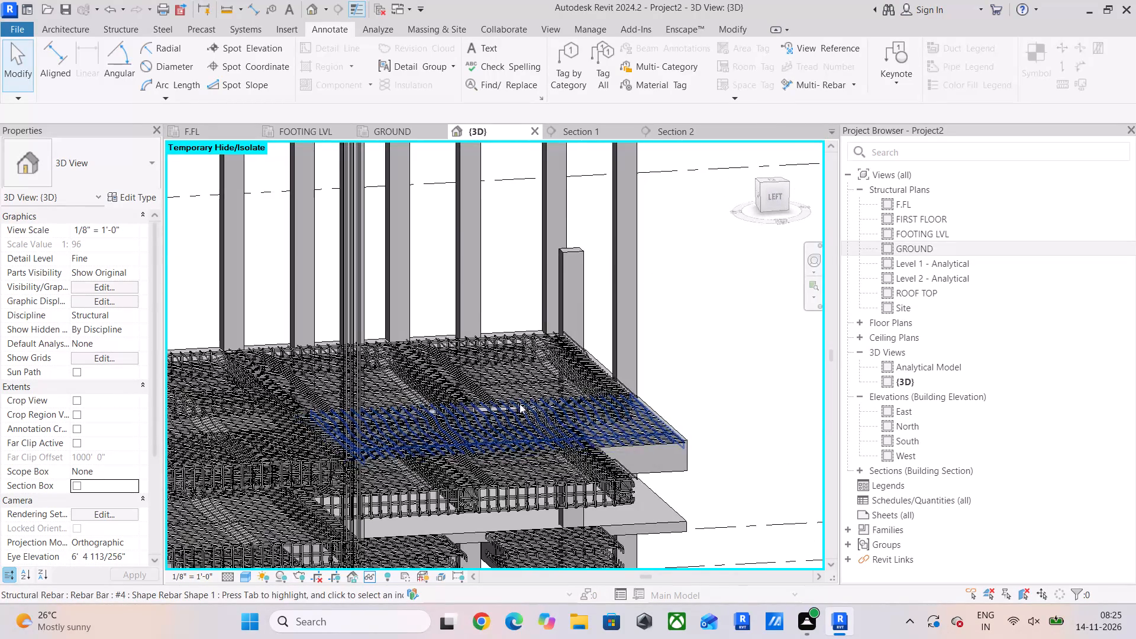
scroll(519, 404, up, 8)
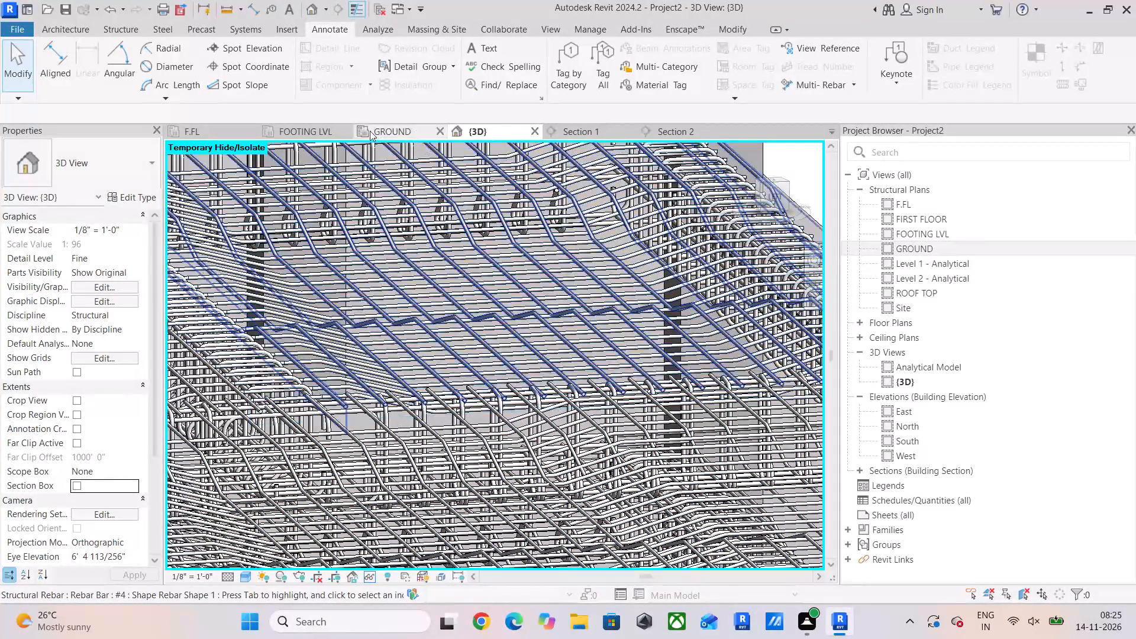
click(217, 135)
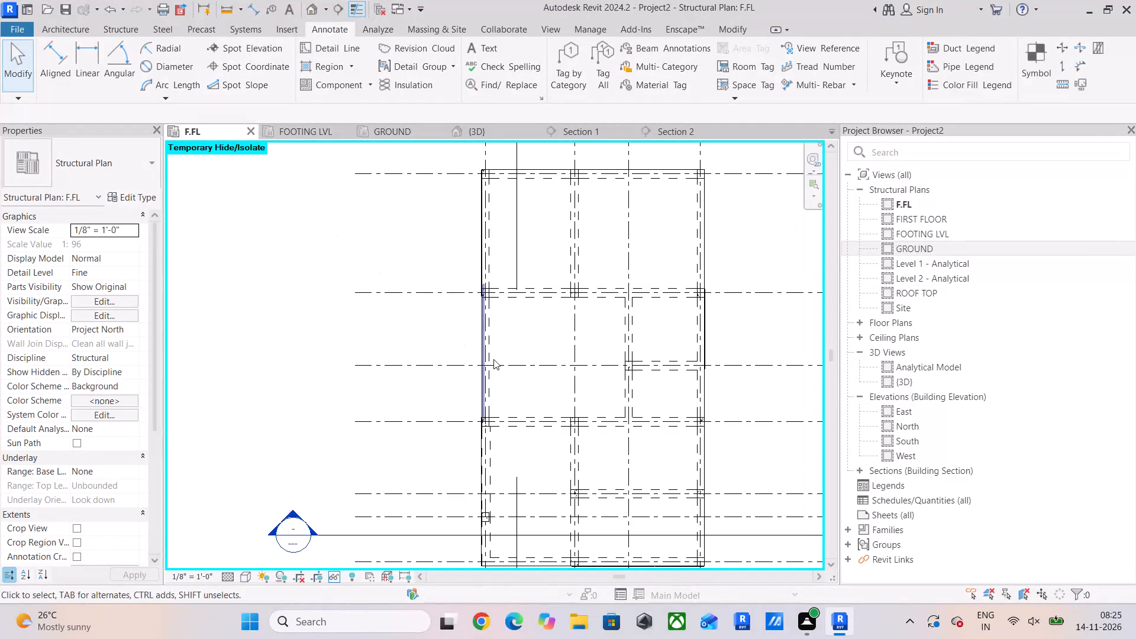
Set the F.FL plan to the Wireframe visual style and Coarse detail level, focusing on the beam junction around the small east panels.
click(243, 572)
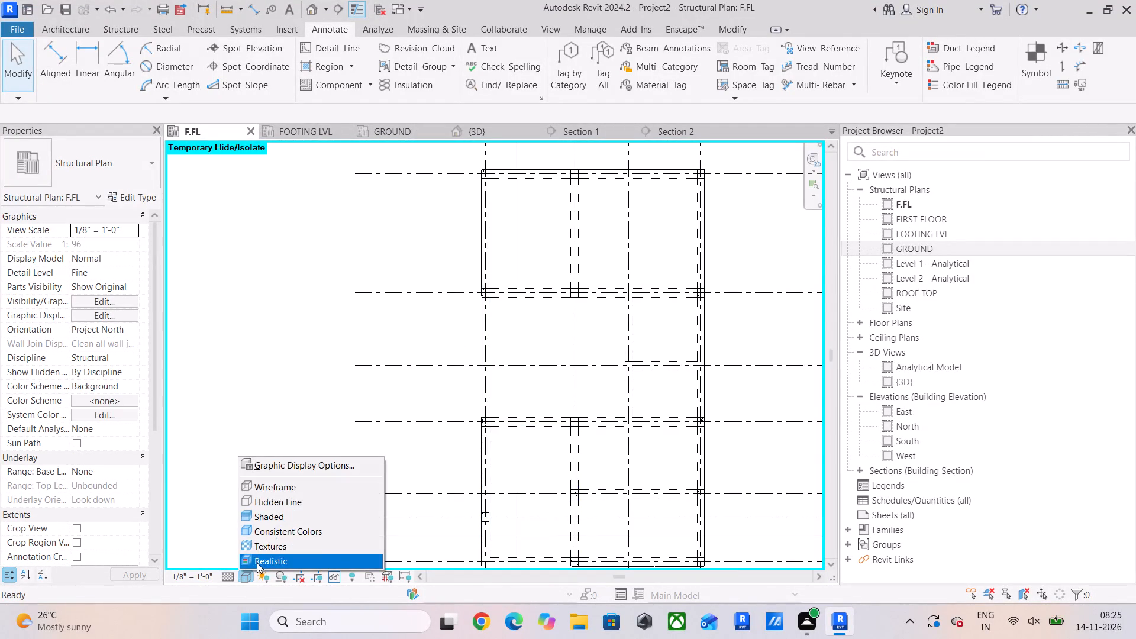
click(289, 483)
scroll(546, 448, up, 3)
middle_drag(573, 477, 449, 466)
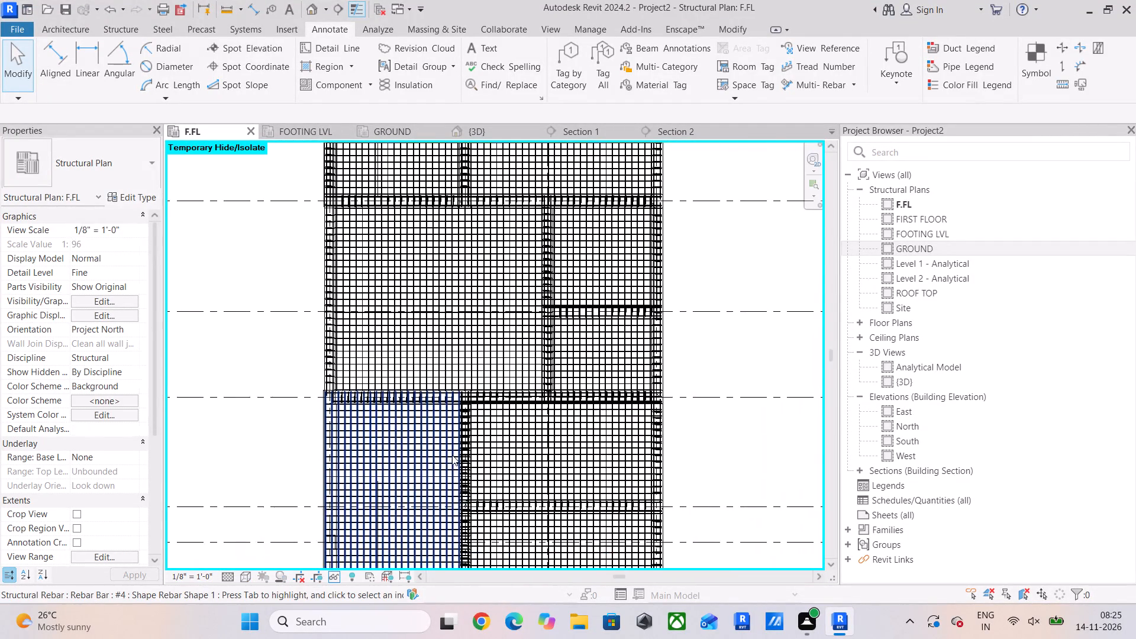
scroll(520, 365, up, 4)
scroll(511, 463, up, 4)
scroll(540, 370, up, 9)
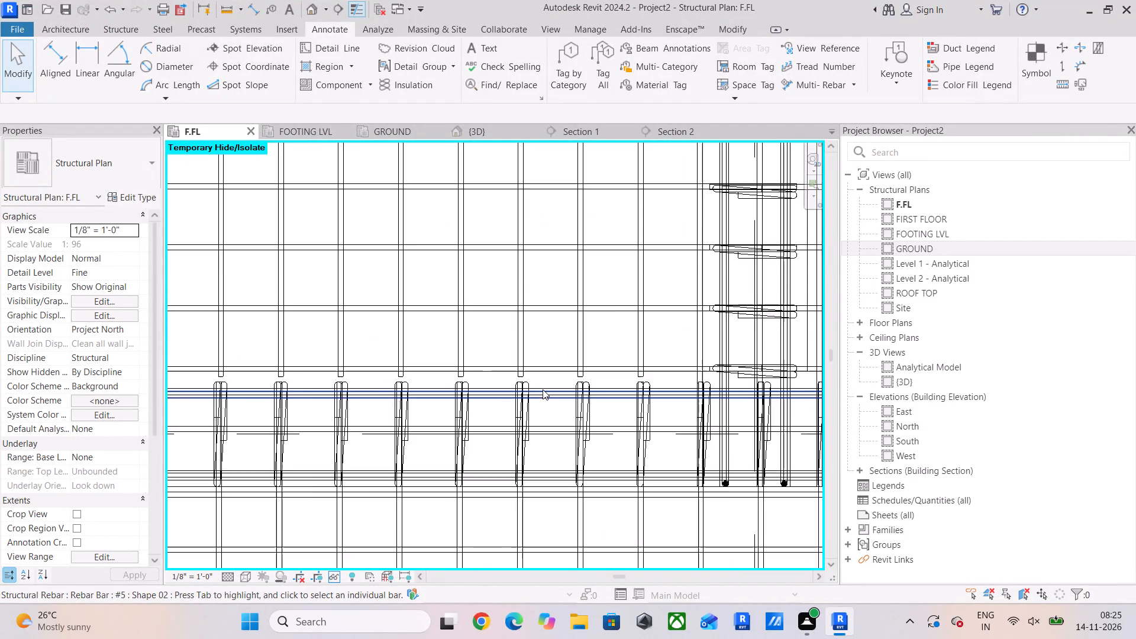
click(228, 572)
click(255, 530)
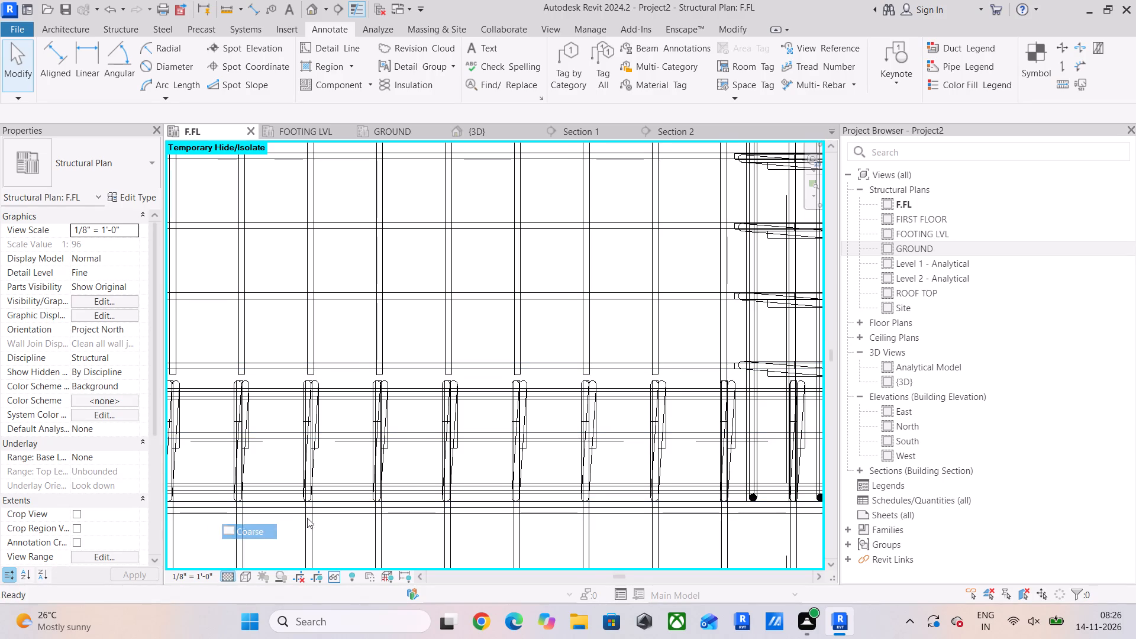
Shorten the #5 T1 stirrup set in the east-west beam, pulling its east end back to just before the interior north-south beam.
click(313, 326)
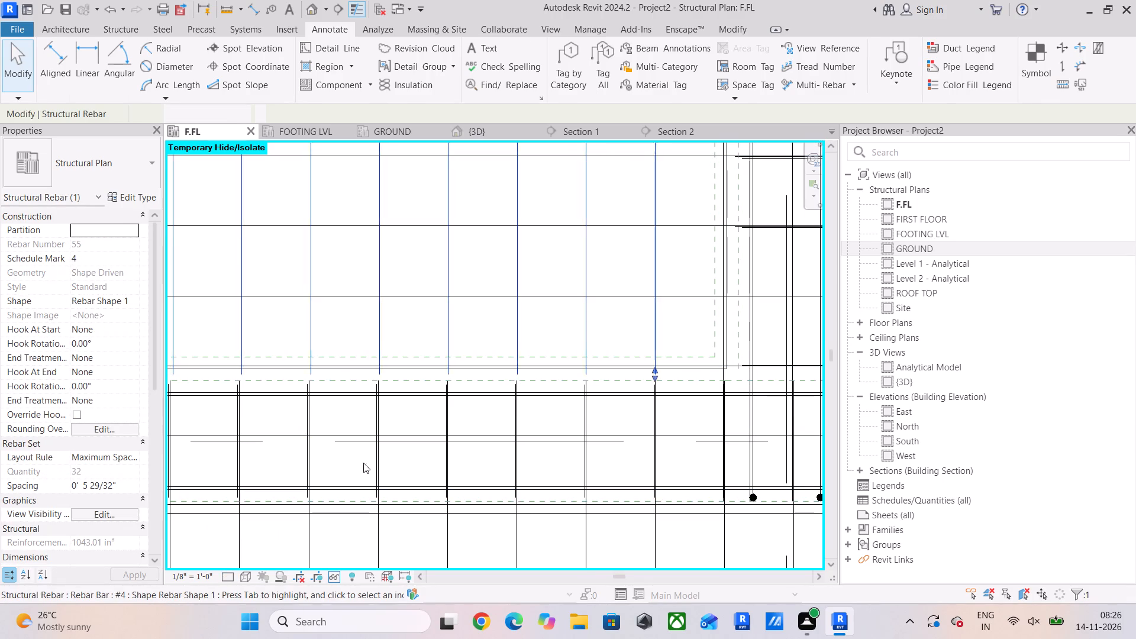
scroll(363, 463, down, 4)
middle_click(481, 469)
scroll(540, 449, up, 3)
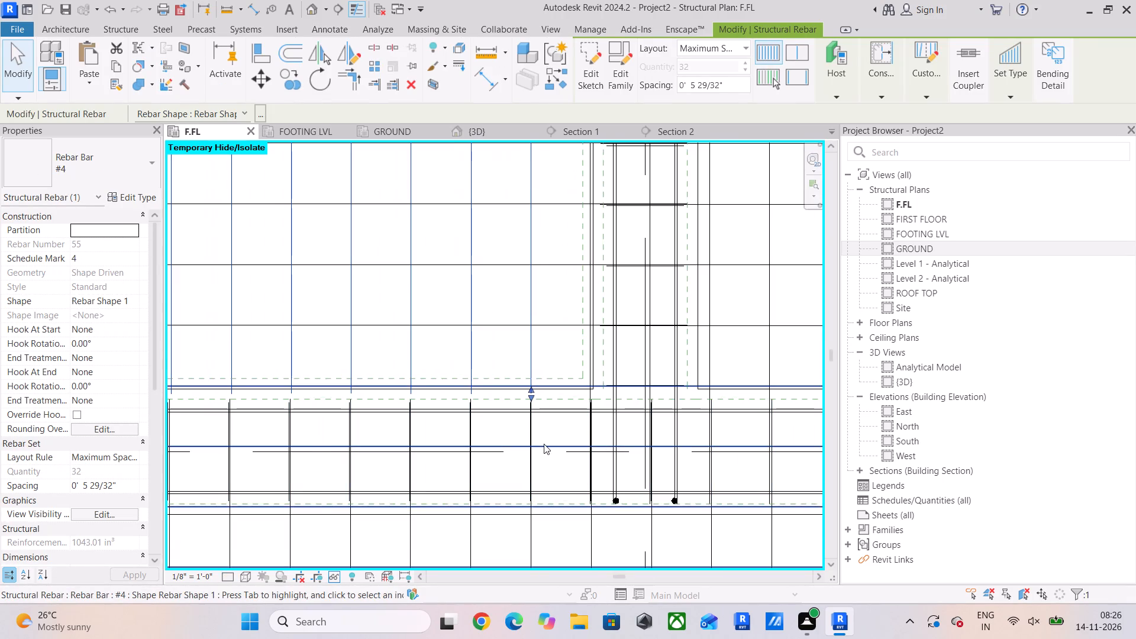
scroll(544, 444, up, 8)
click(518, 396)
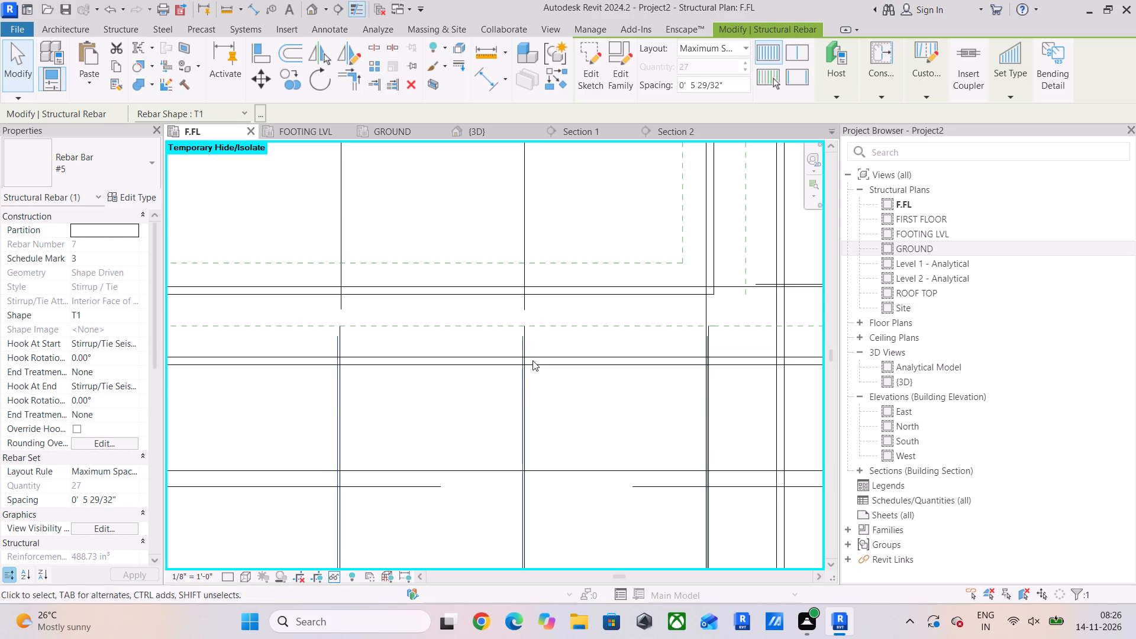
scroll(525, 335, up, 6)
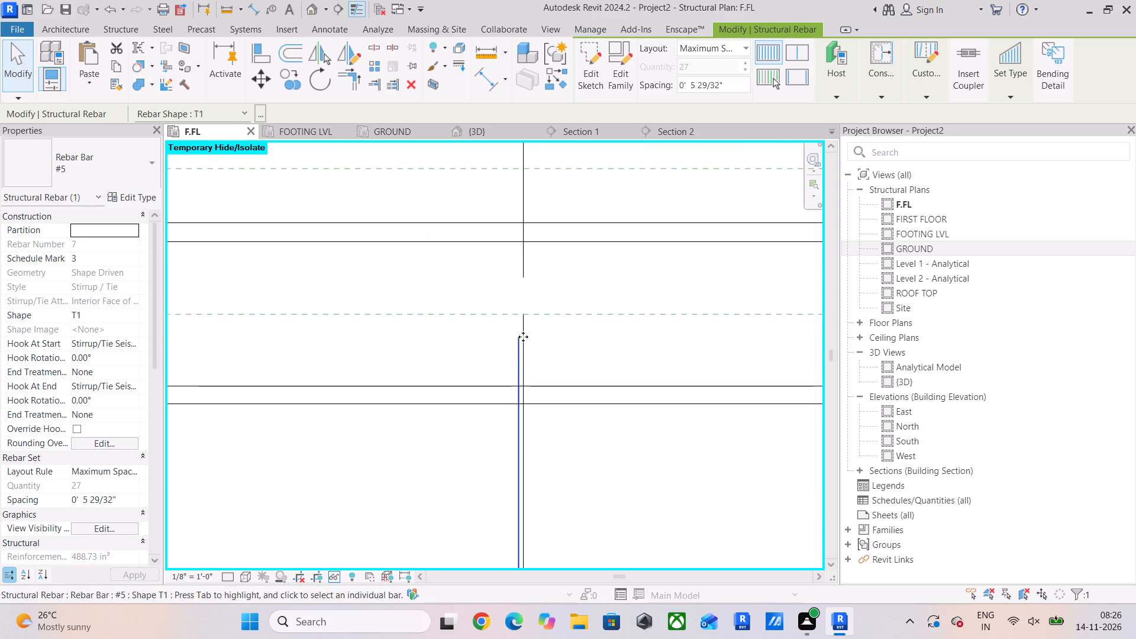
scroll(593, 418, down, 10)
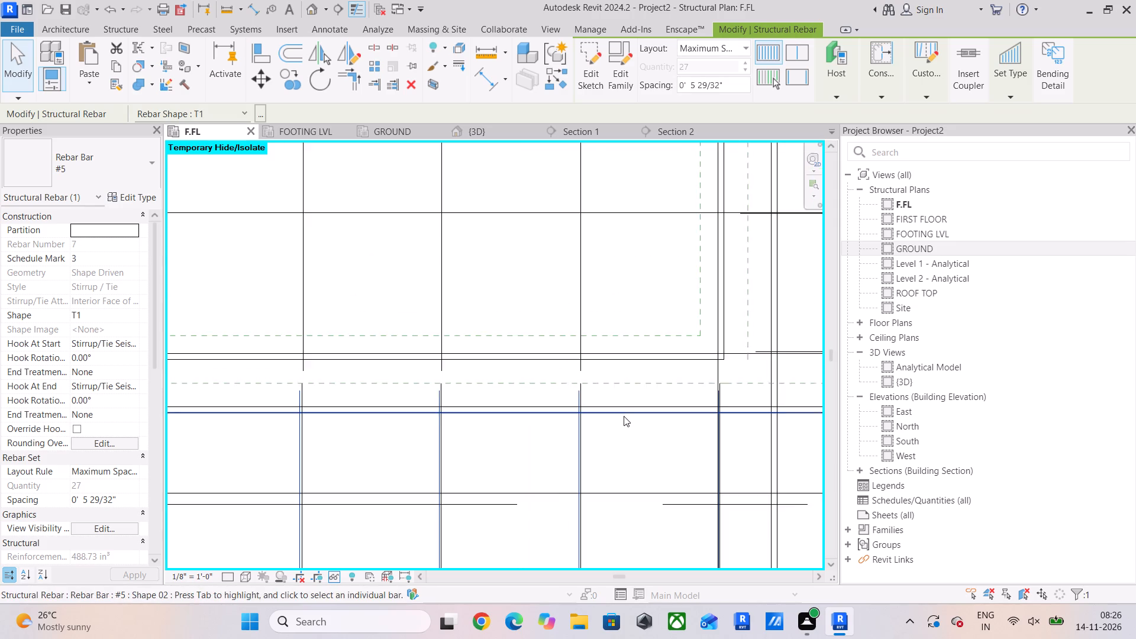
middle_drag(628, 416, 491, 365)
scroll(631, 419, down, 11)
middle_drag(711, 440, 412, 486)
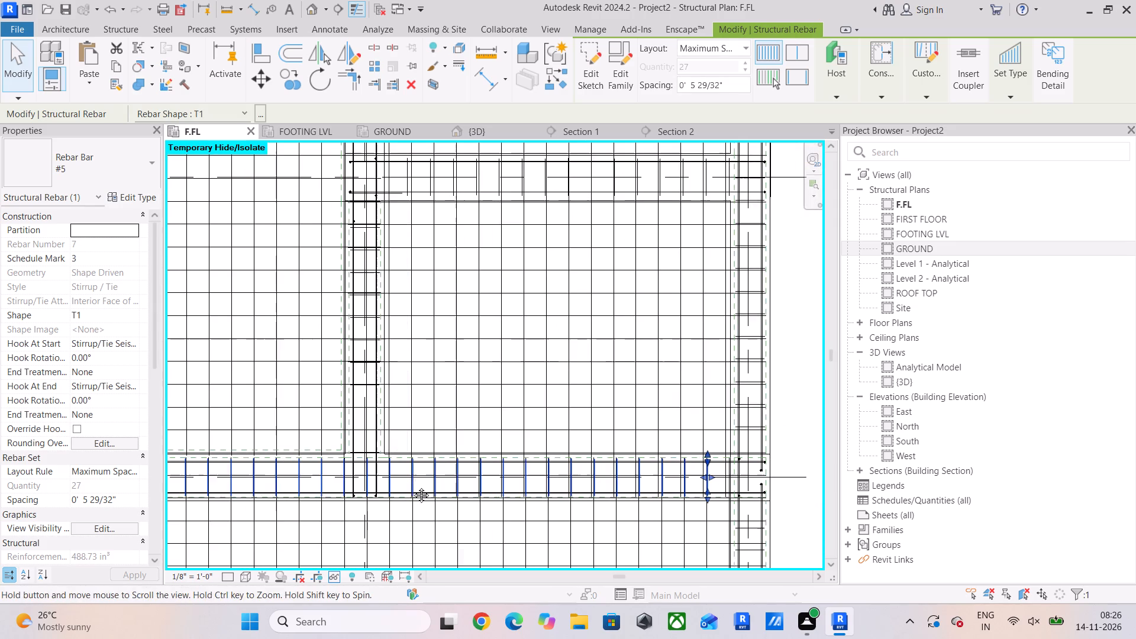
middle_drag(412, 486, 414, 486)
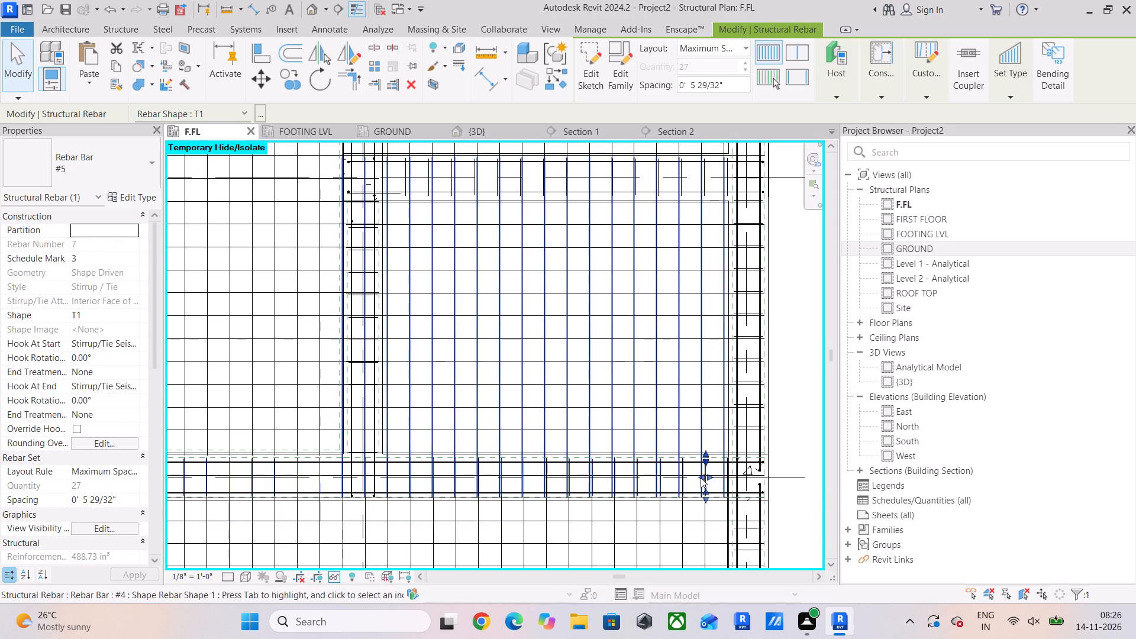
drag(701, 477, 308, 480)
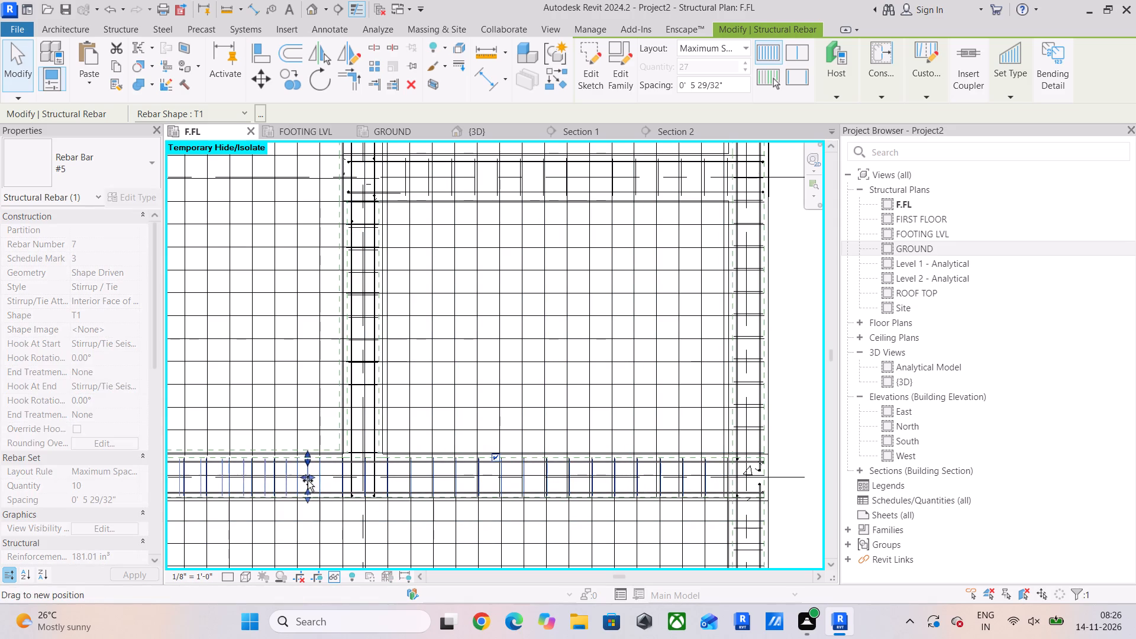
drag(308, 480, 318, 480)
scroll(358, 477, up, 5)
scroll(246, 441, up, 2)
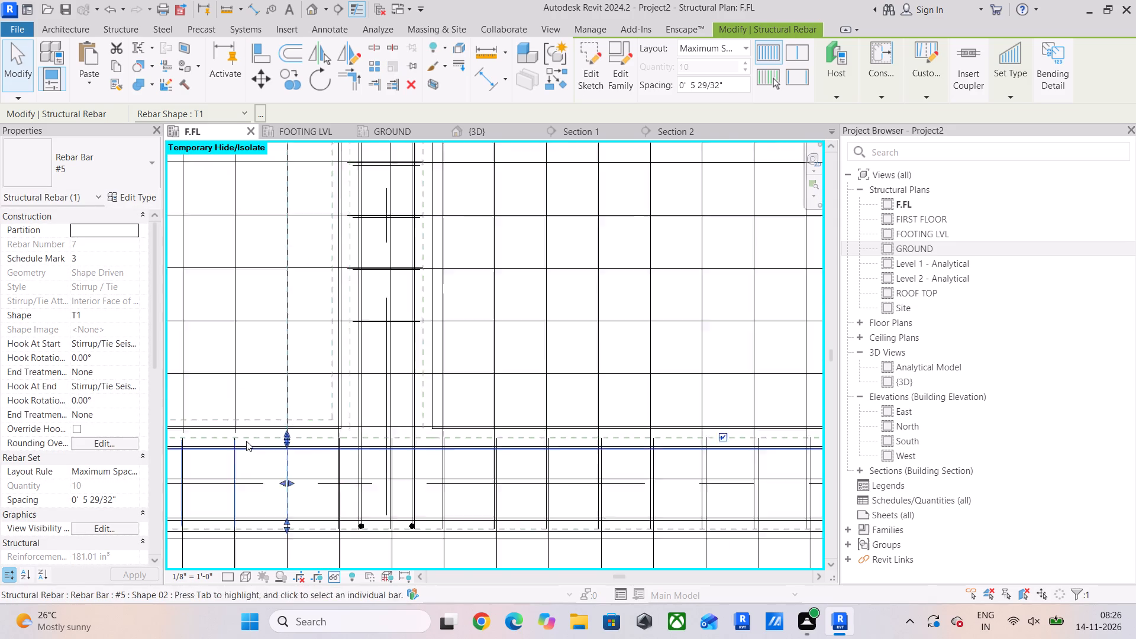
scroll(246, 441, up, 3)
scroll(560, 493, down, 5)
middle_drag(563, 492, 541, 487)
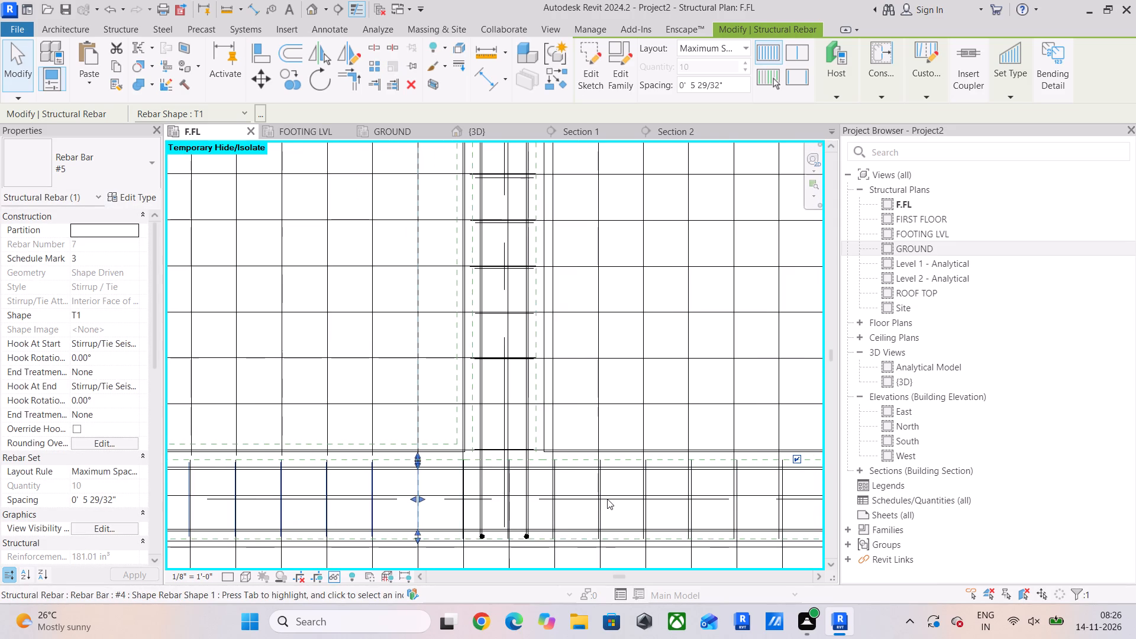
Pull the west end of the small east panel's north-south #4 bar set past the interior beam, so it starts inside the slab panel.
click(596, 425)
middle_drag(604, 548, 598, 419)
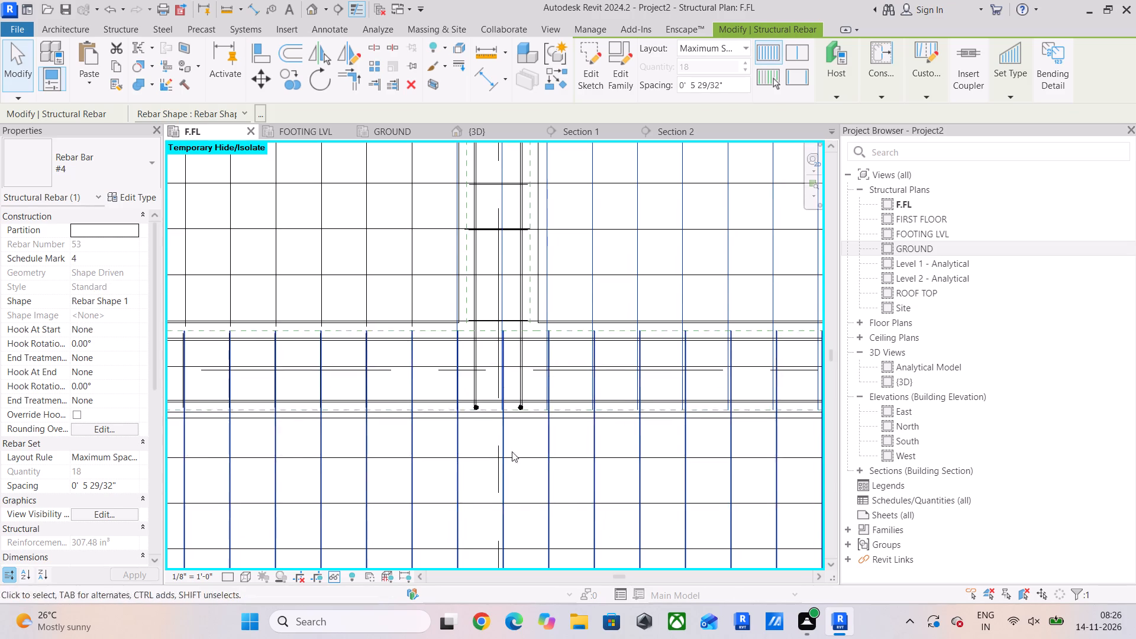
click(504, 438)
scroll(623, 459, down, 2)
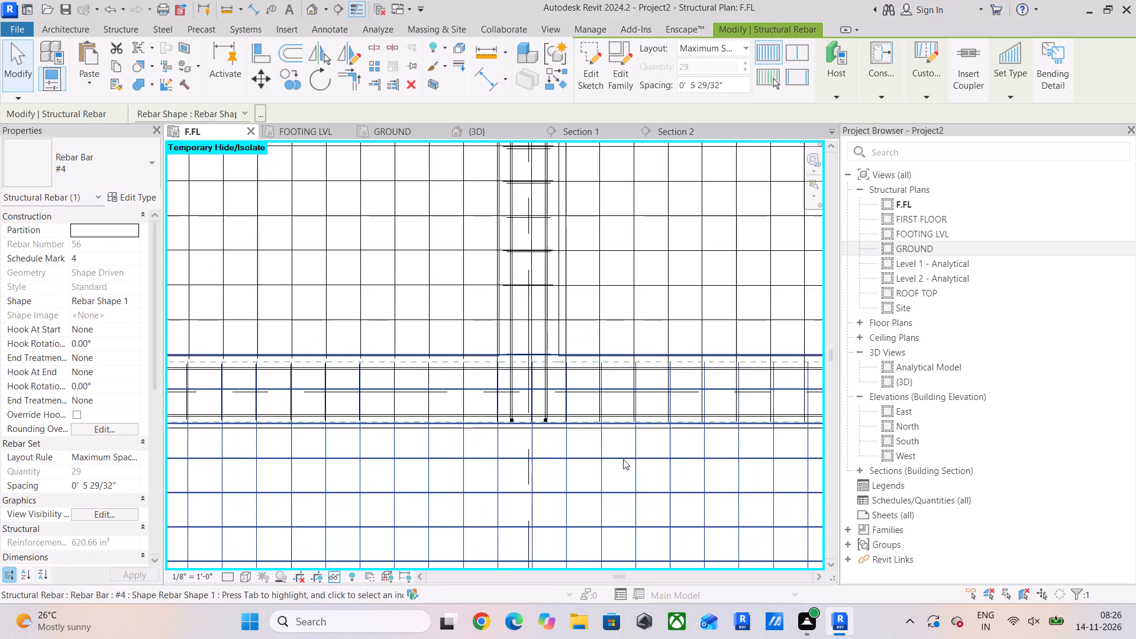
middle_drag(623, 459, 590, 466)
scroll(518, 323, up, 9)
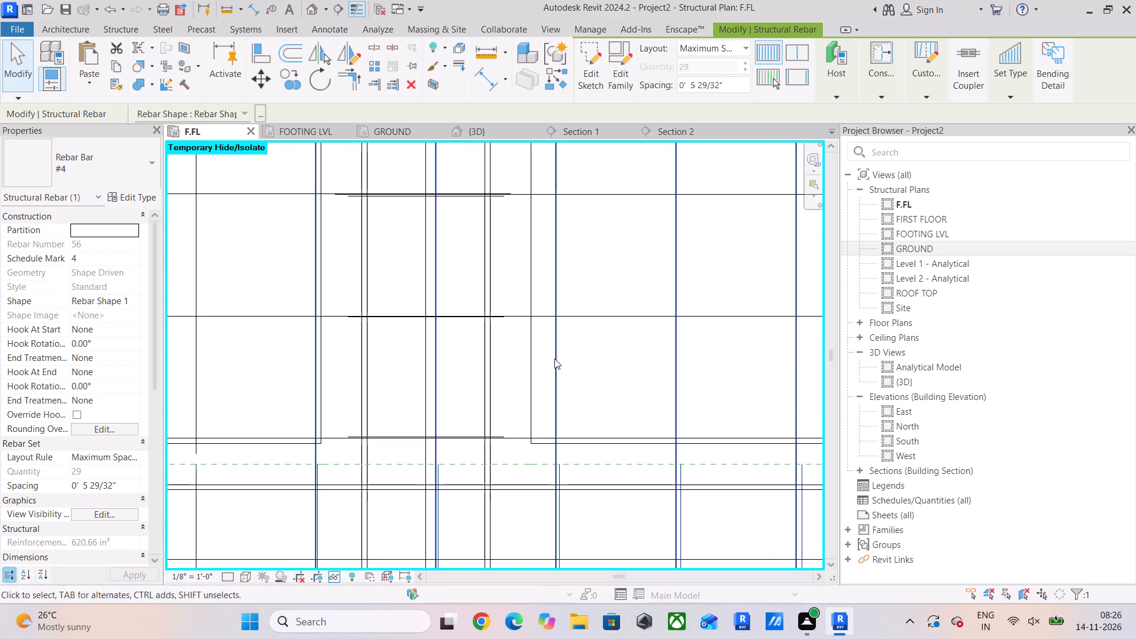
click(562, 372)
scroll(554, 386, down, 9)
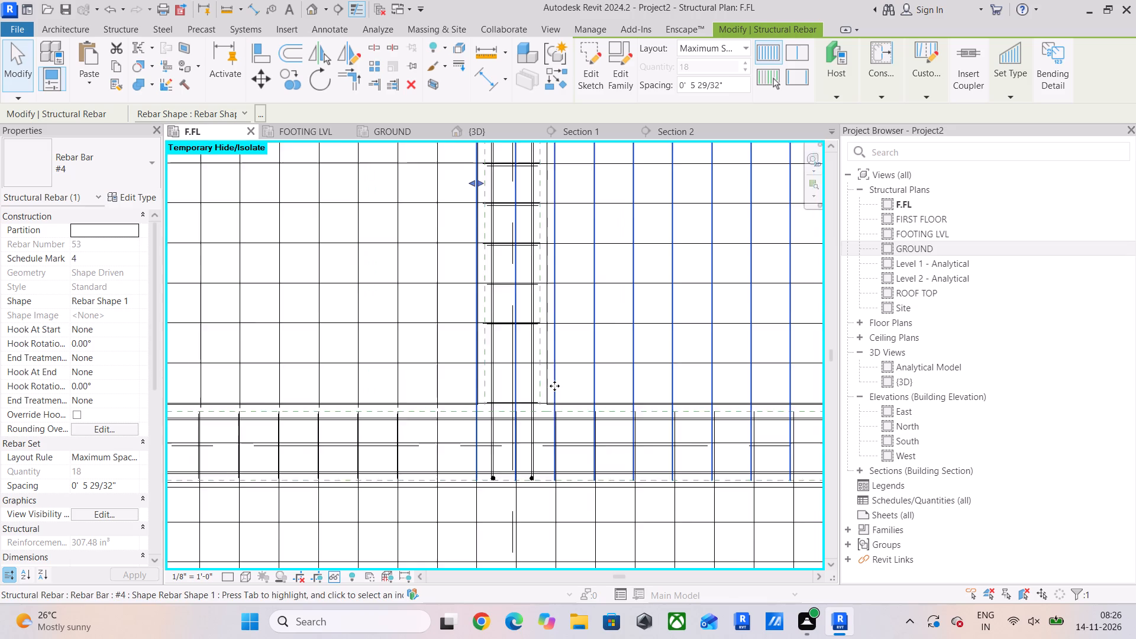
middle_drag(554, 387, 507, 479)
drag(441, 301, 469, 306)
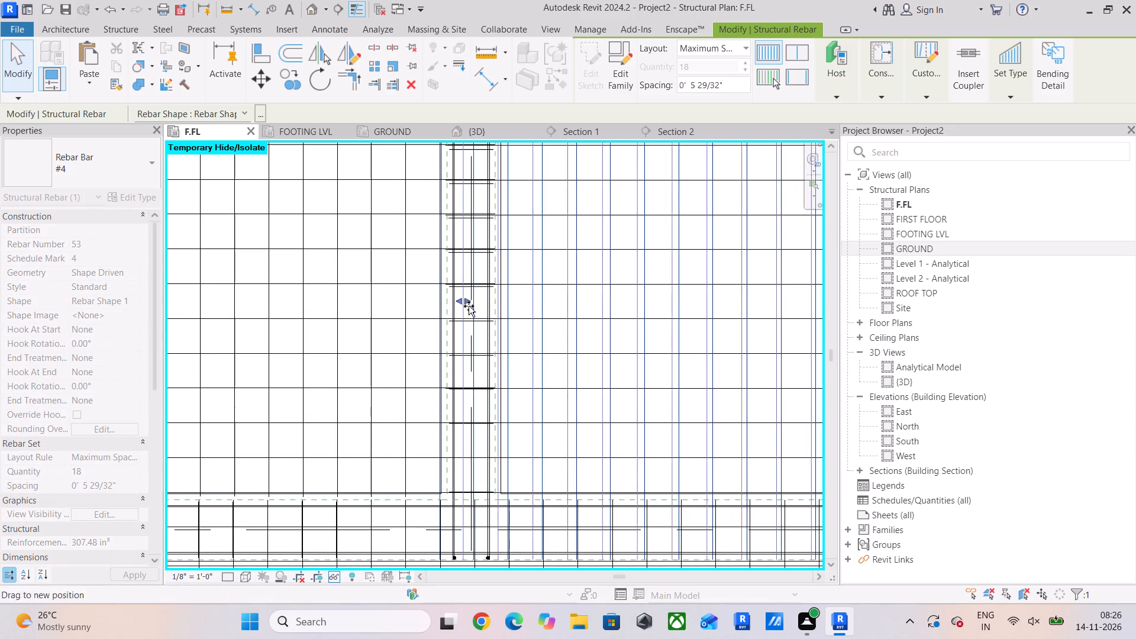
drag(469, 306, 515, 323)
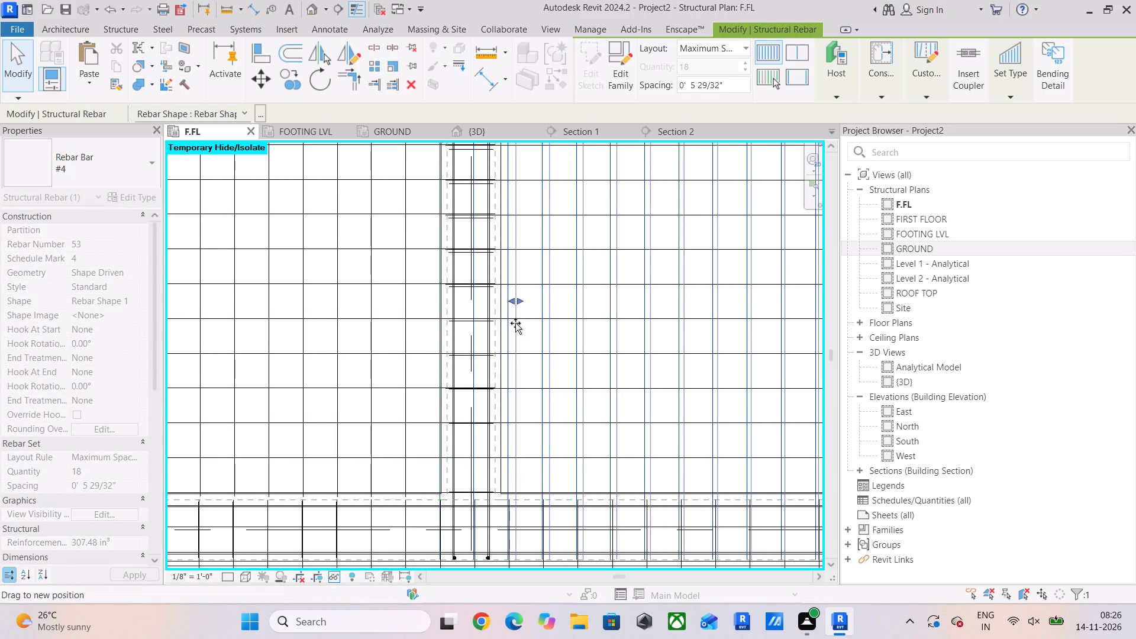
drag(515, 323, 514, 324)
scroll(525, 434, up, 5)
middle_drag(515, 482, 515, 350)
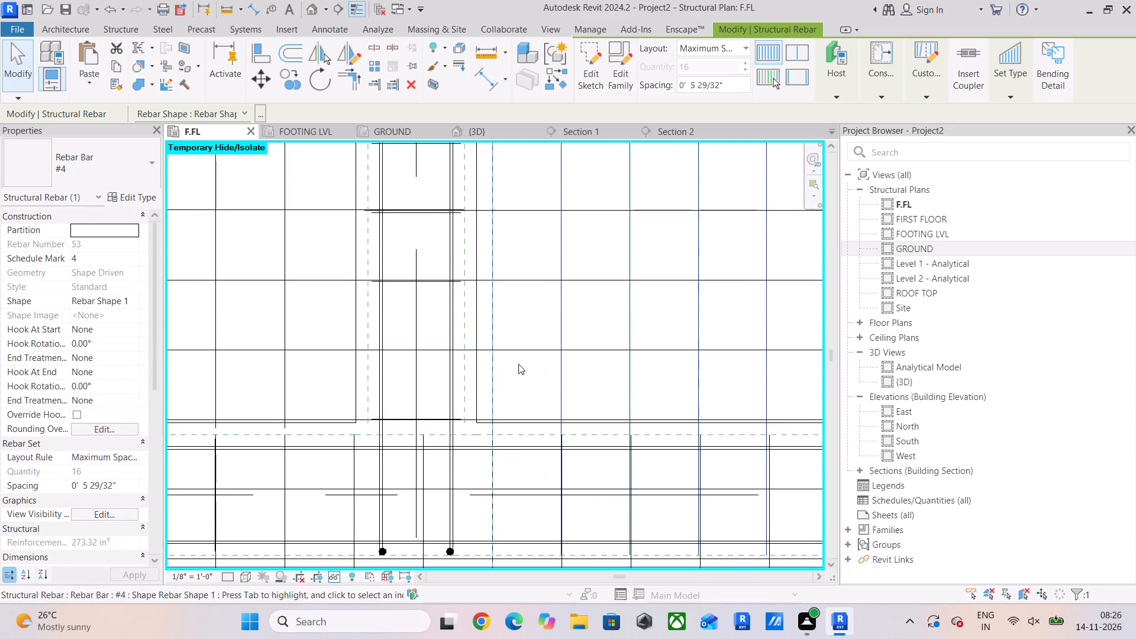
click(534, 386)
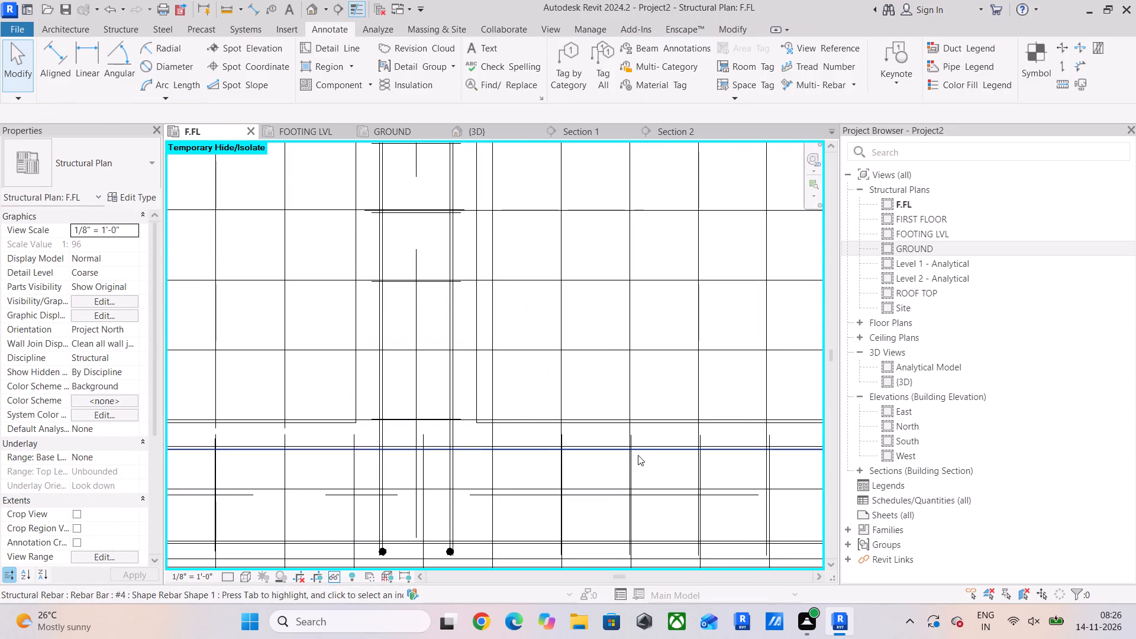
Adjust the east end of the same #4 slab bar set slightly inward, keeping its last bar inside the east edge beam.
click(634, 463)
scroll(490, 488, down, 10)
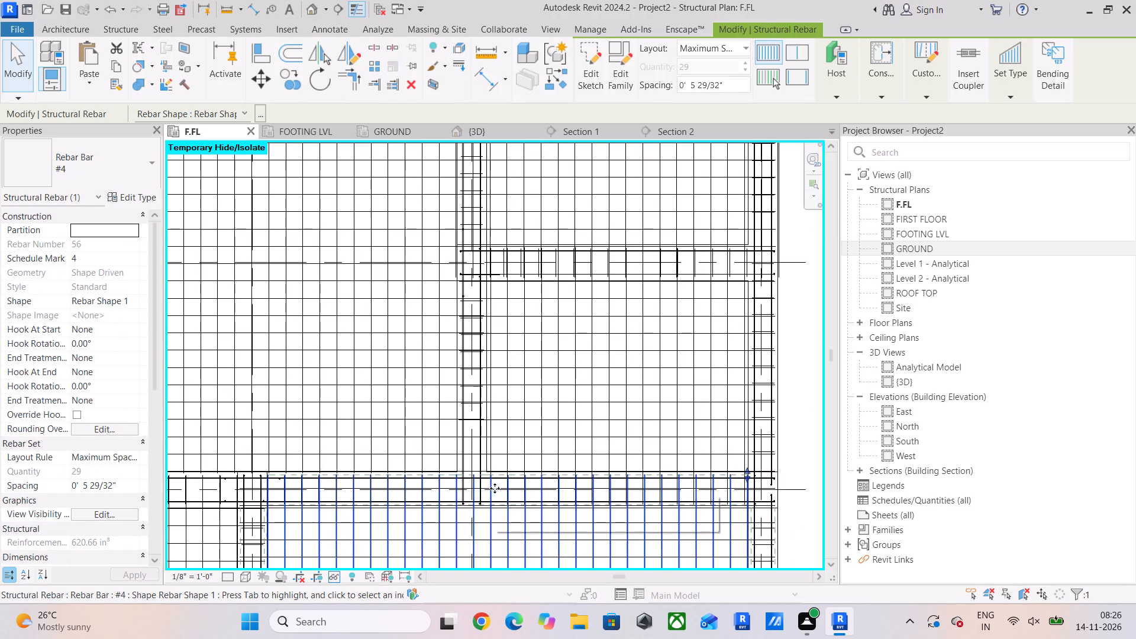
middle_drag(632, 480, 409, 508)
scroll(543, 447, up, 3)
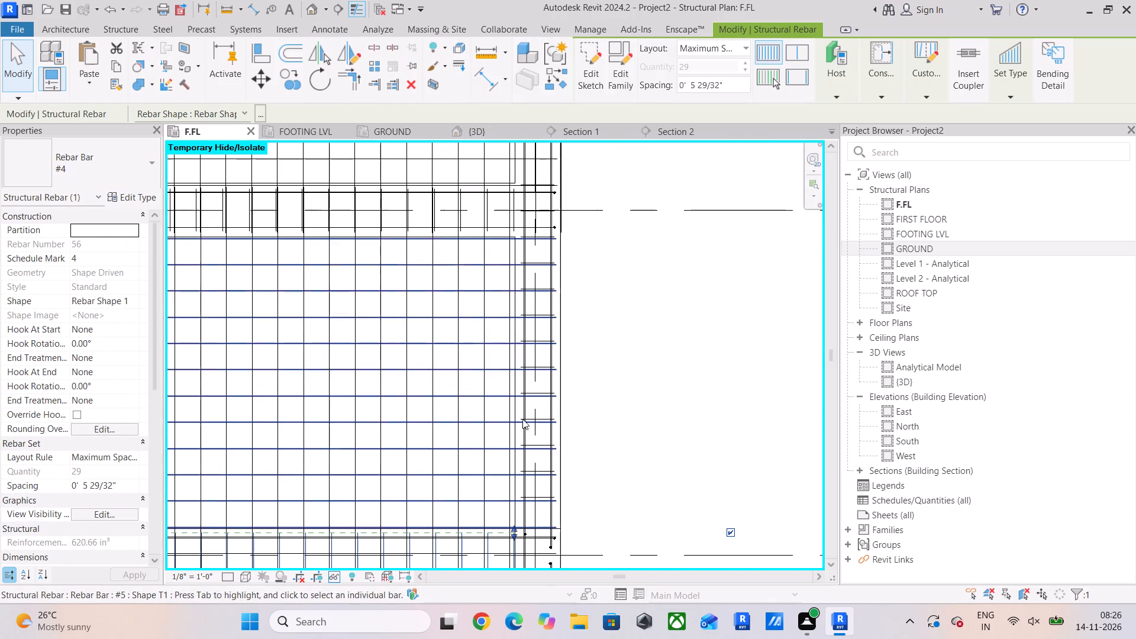
click(484, 332)
middle_drag(498, 433, 499, 431)
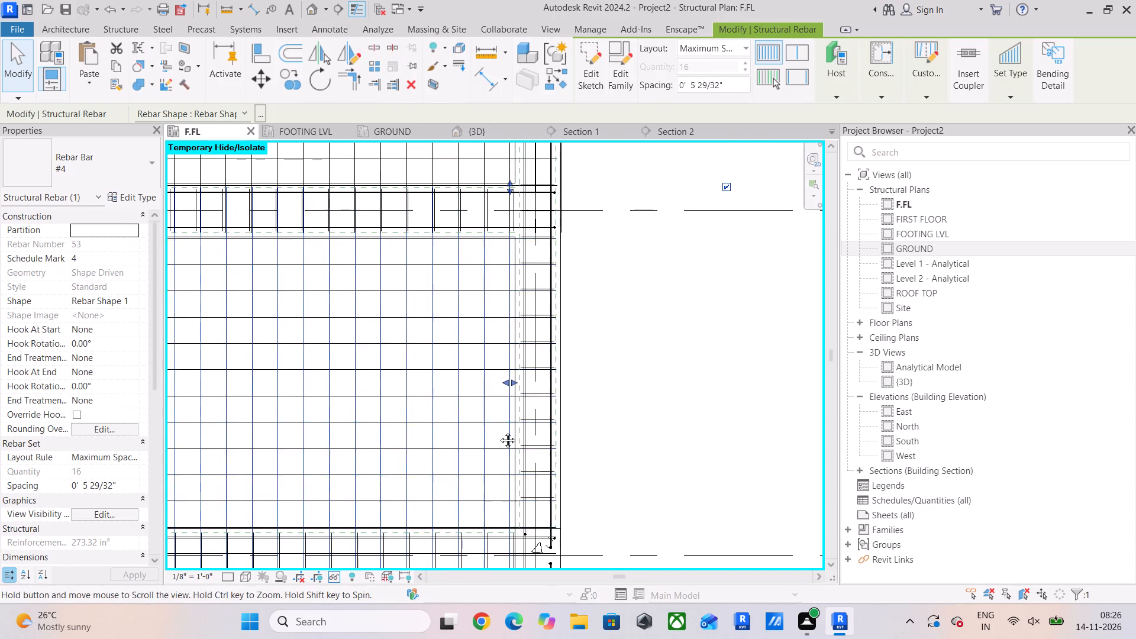
middle_drag(499, 431, 509, 321)
scroll(509, 314, up, 4)
middle_drag(537, 305, 532, 287)
click(528, 218)
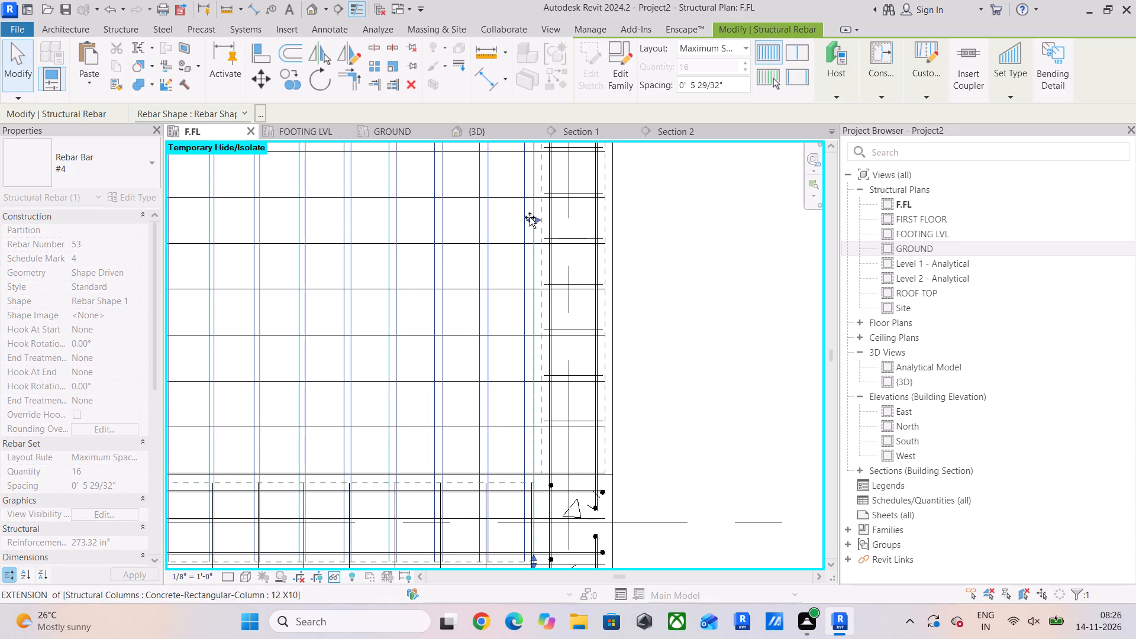
middle_drag(525, 511, 518, 394)
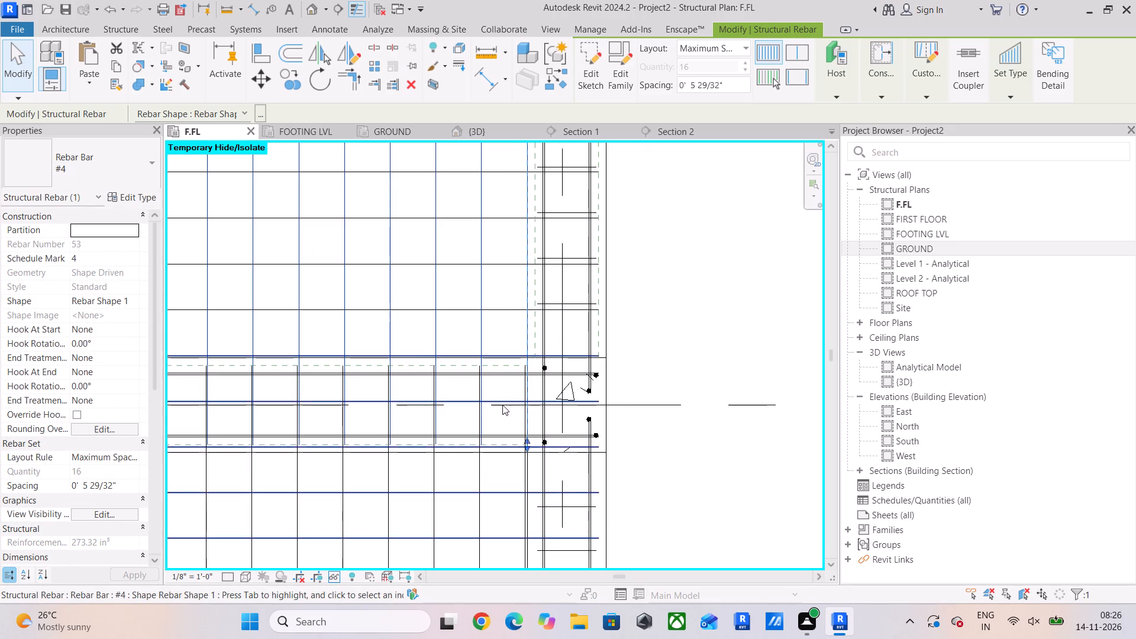
scroll(490, 401, up, 4)
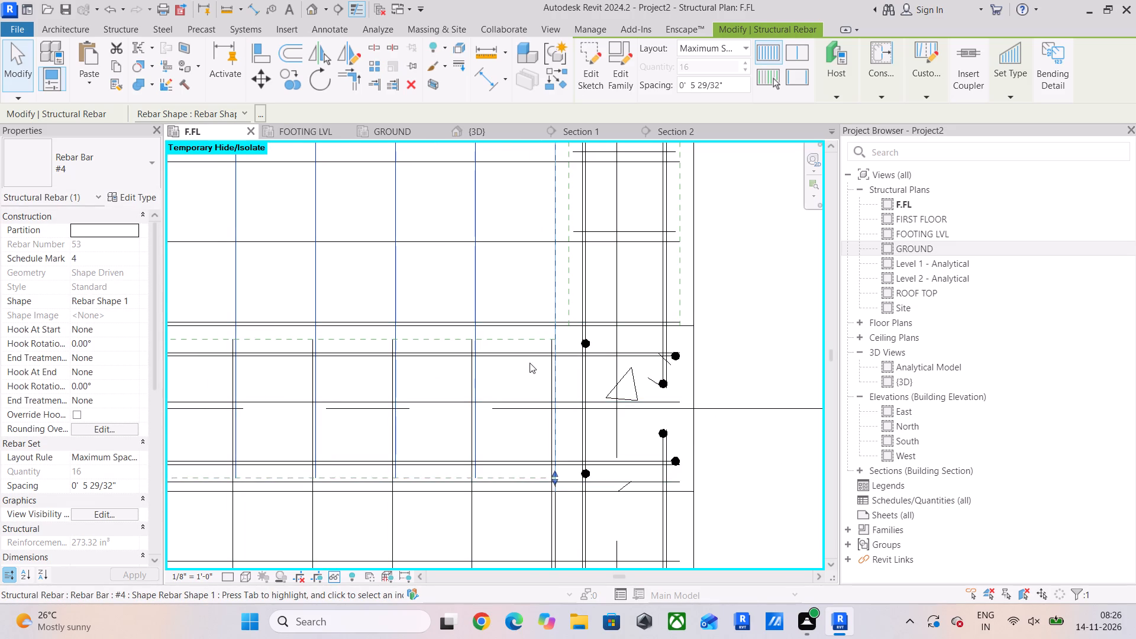
scroll(531, 377, down, 3)
middle_drag(533, 385, 547, 455)
scroll(551, 451, down, 3)
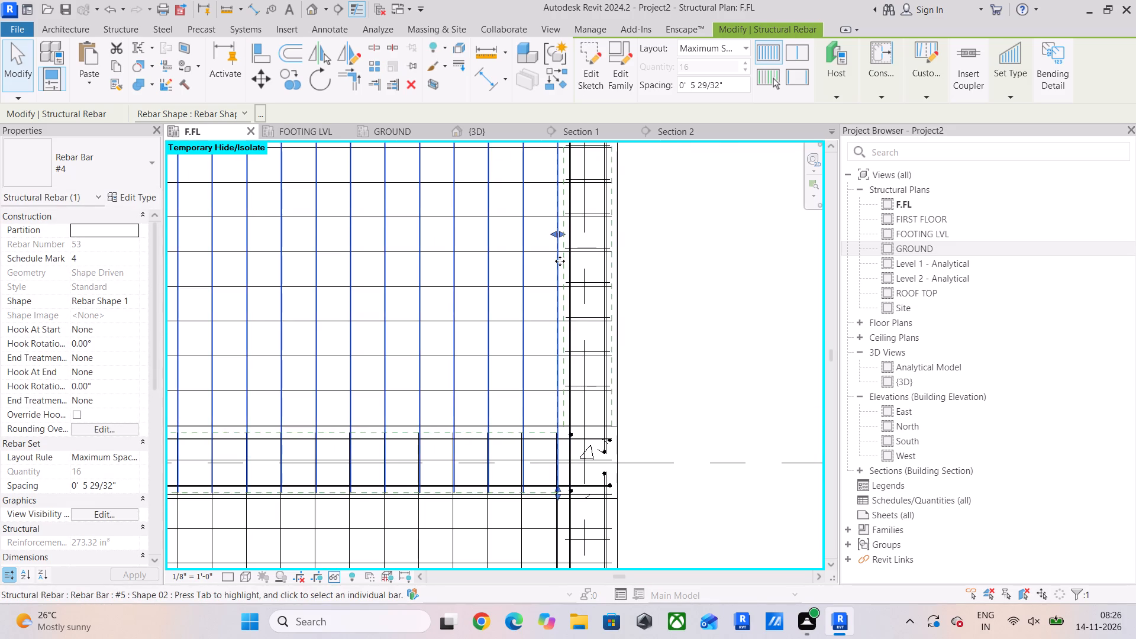
drag(553, 233, 553, 235)
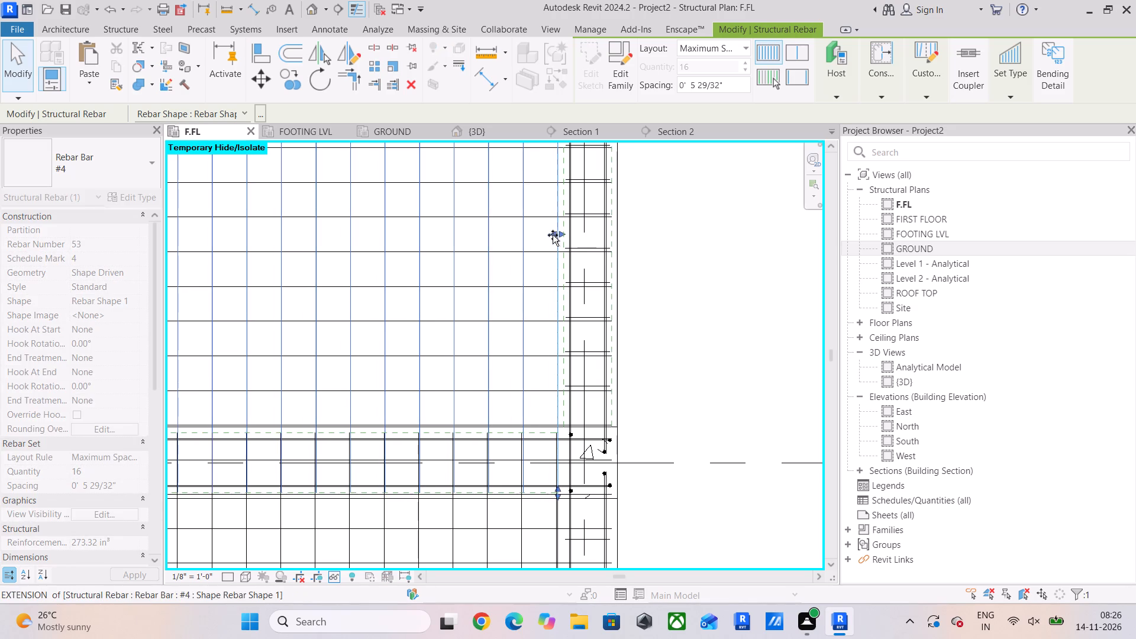
drag(553, 235, 551, 240)
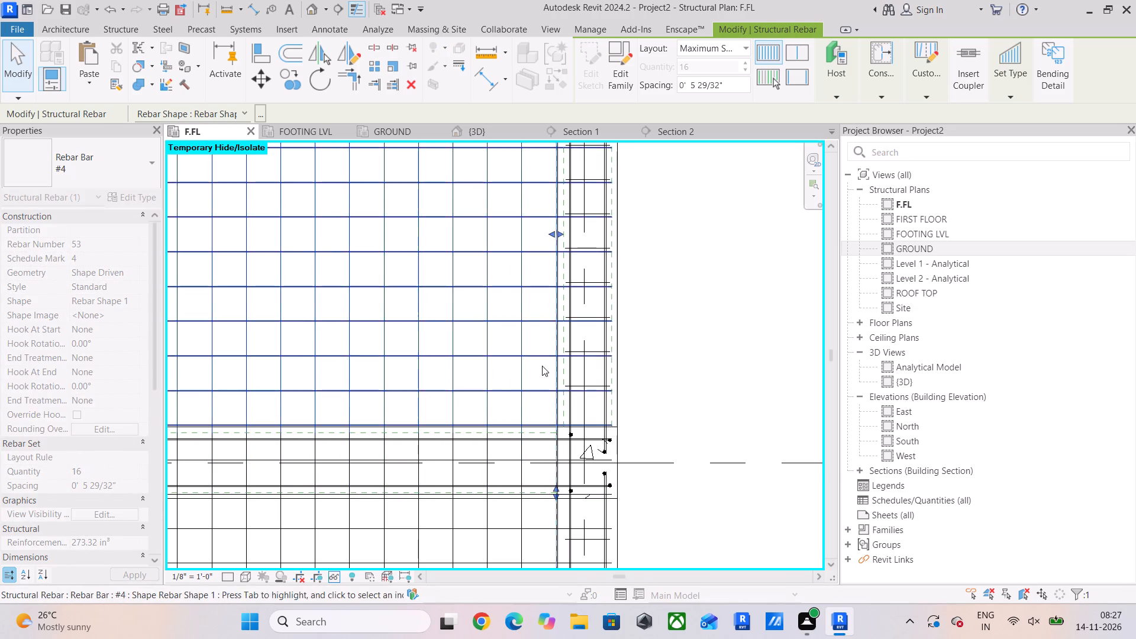
scroll(535, 444, up, 5)
click(532, 370)
scroll(532, 377, down, 11)
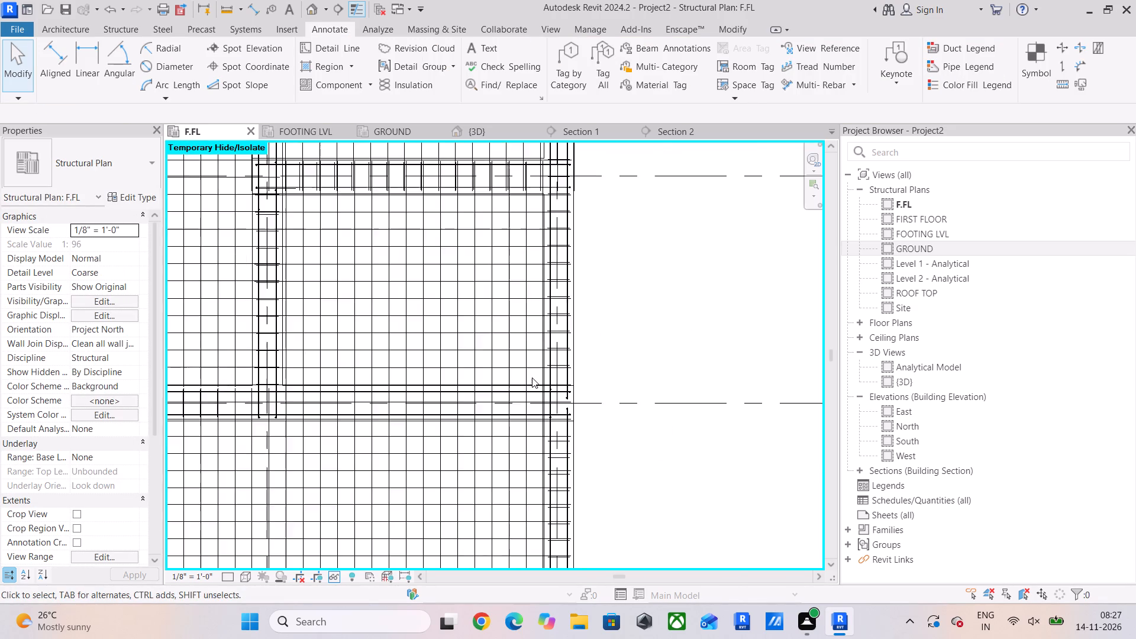
Pull the east end of the north-south #4 bar set in the adjacent northern panel back inside the east edge beam.
middle_drag(532, 377, 548, 500)
scroll(554, 325, up, 10)
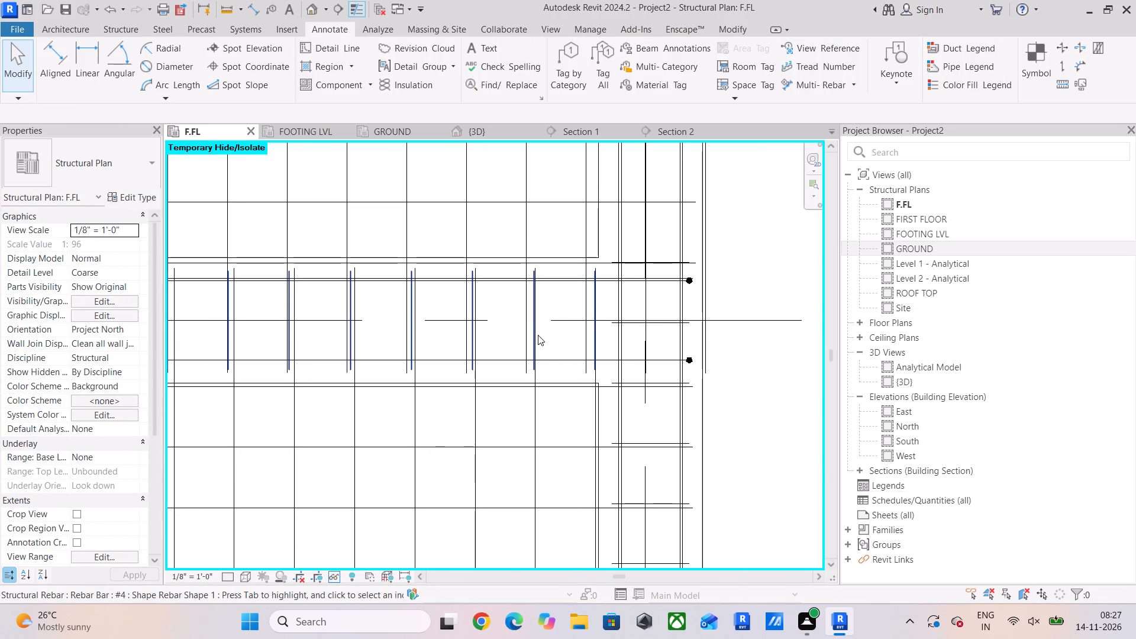
click(464, 340)
scroll(480, 342, down, 1)
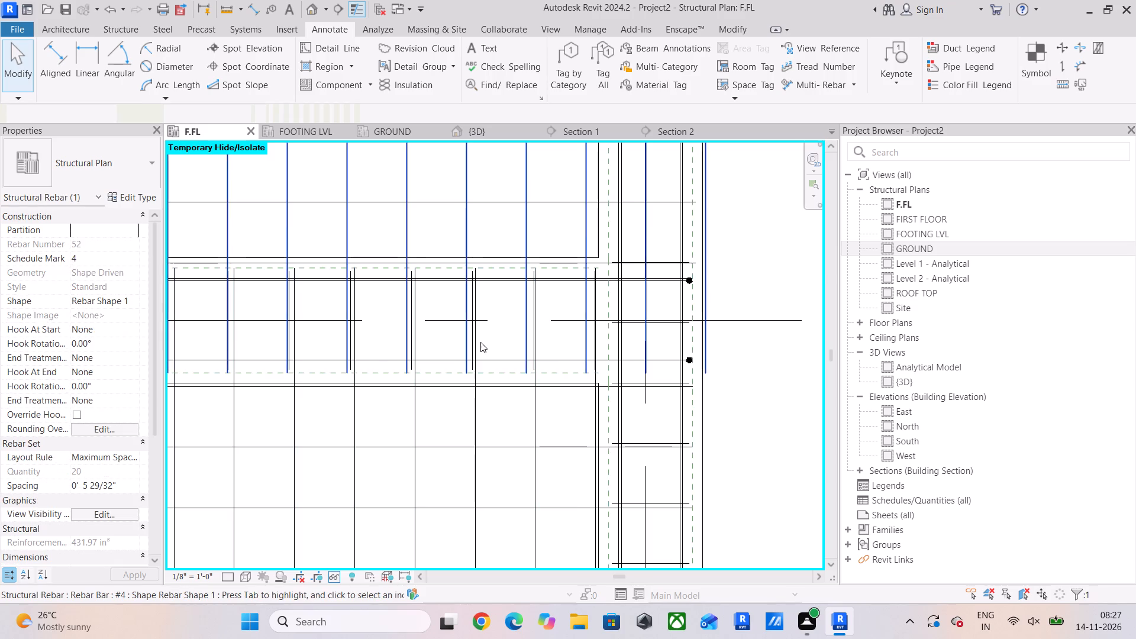
scroll(480, 342, down, 1)
middle_drag(493, 342, 510, 442)
scroll(520, 437, down, 6)
drag(579, 266, 547, 270)
scroll(546, 271, up, 4)
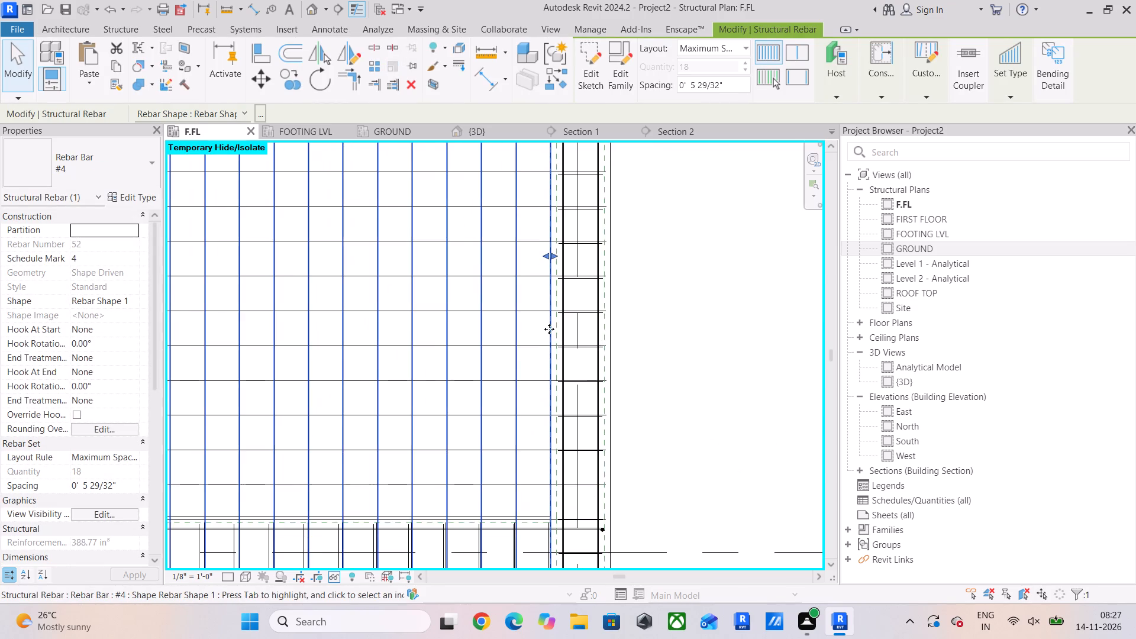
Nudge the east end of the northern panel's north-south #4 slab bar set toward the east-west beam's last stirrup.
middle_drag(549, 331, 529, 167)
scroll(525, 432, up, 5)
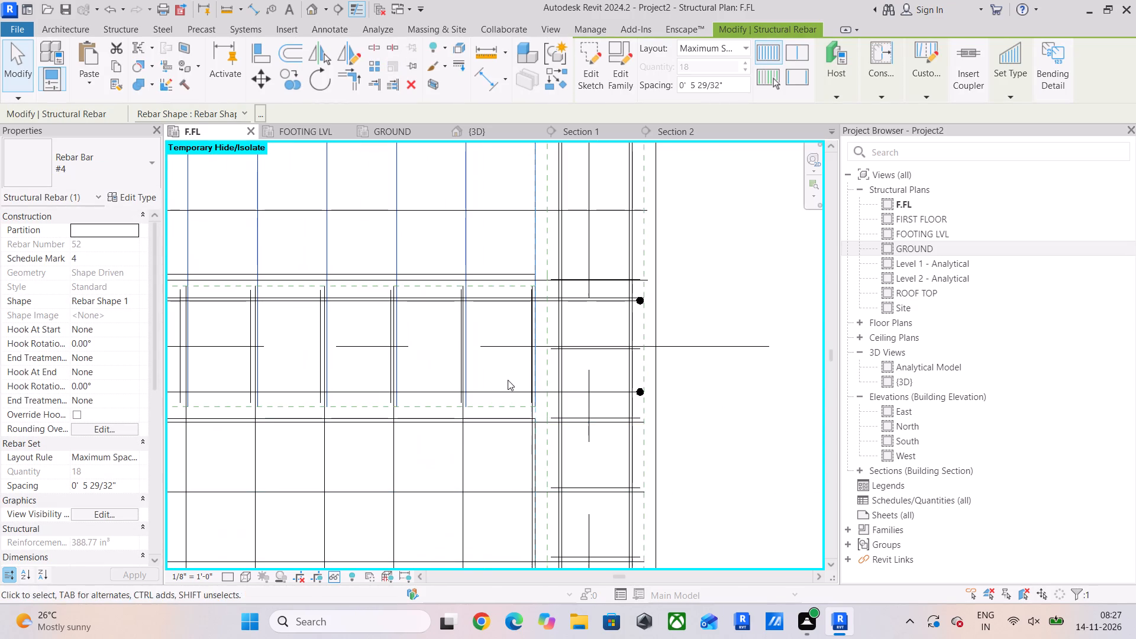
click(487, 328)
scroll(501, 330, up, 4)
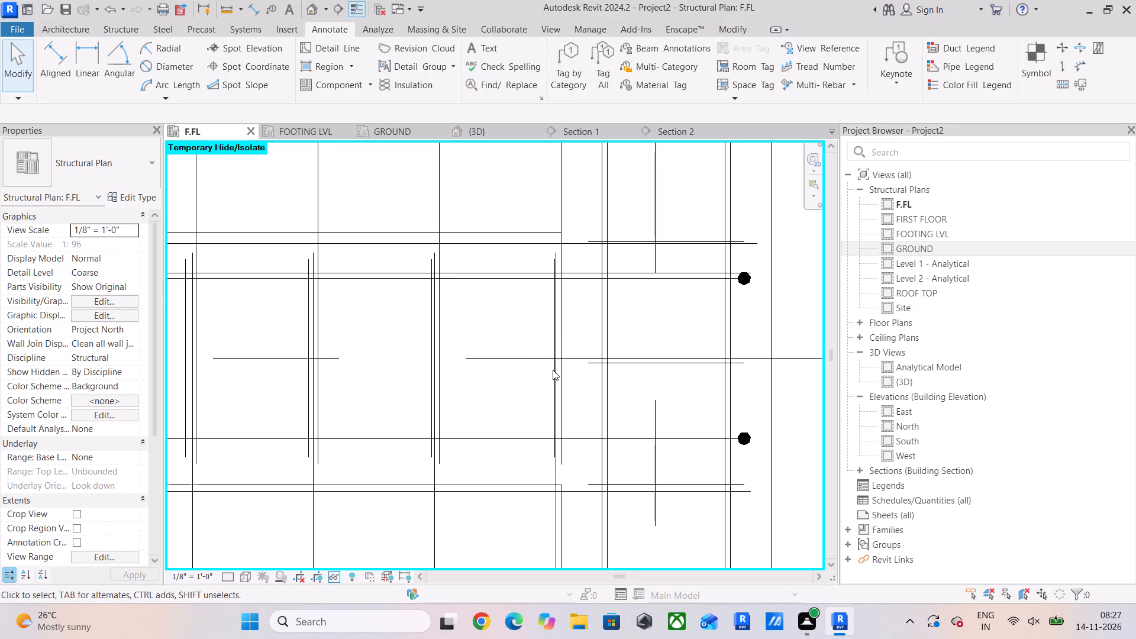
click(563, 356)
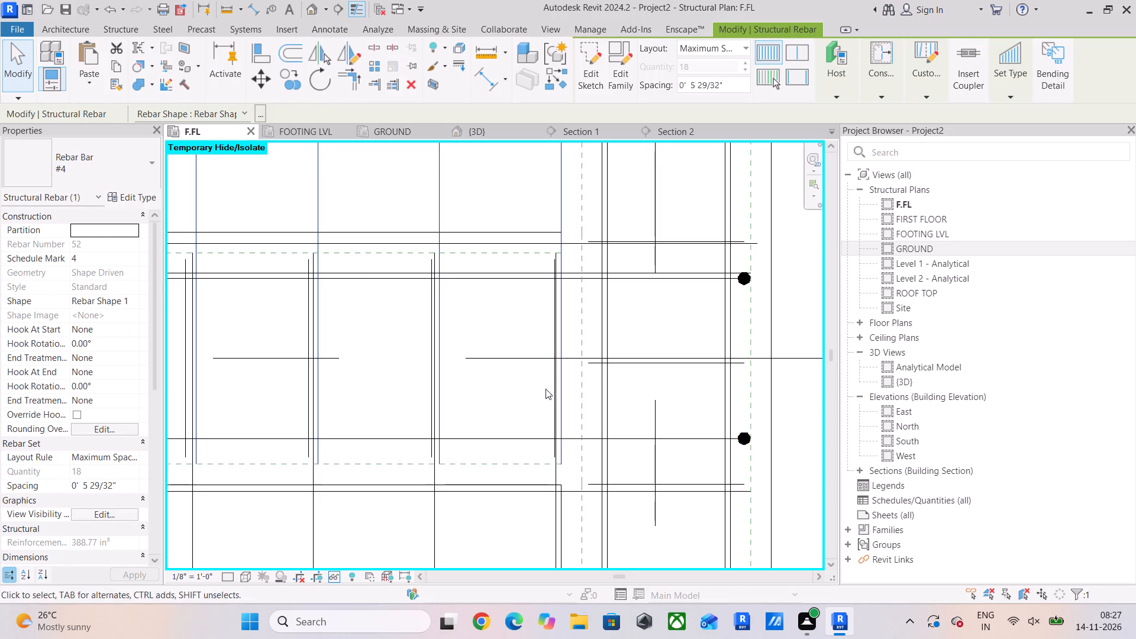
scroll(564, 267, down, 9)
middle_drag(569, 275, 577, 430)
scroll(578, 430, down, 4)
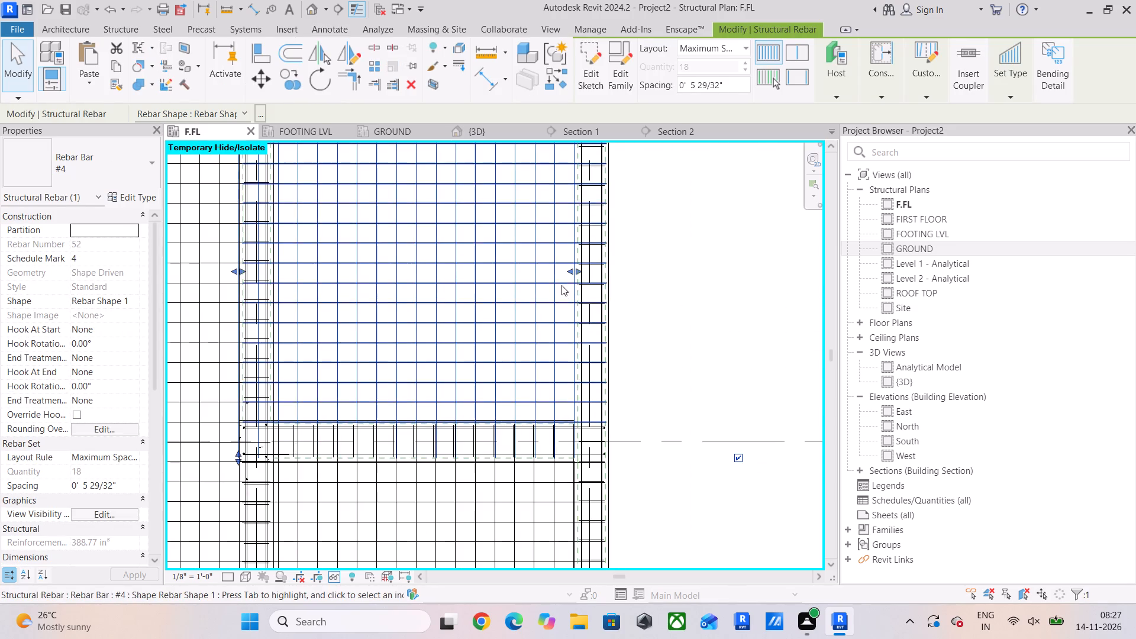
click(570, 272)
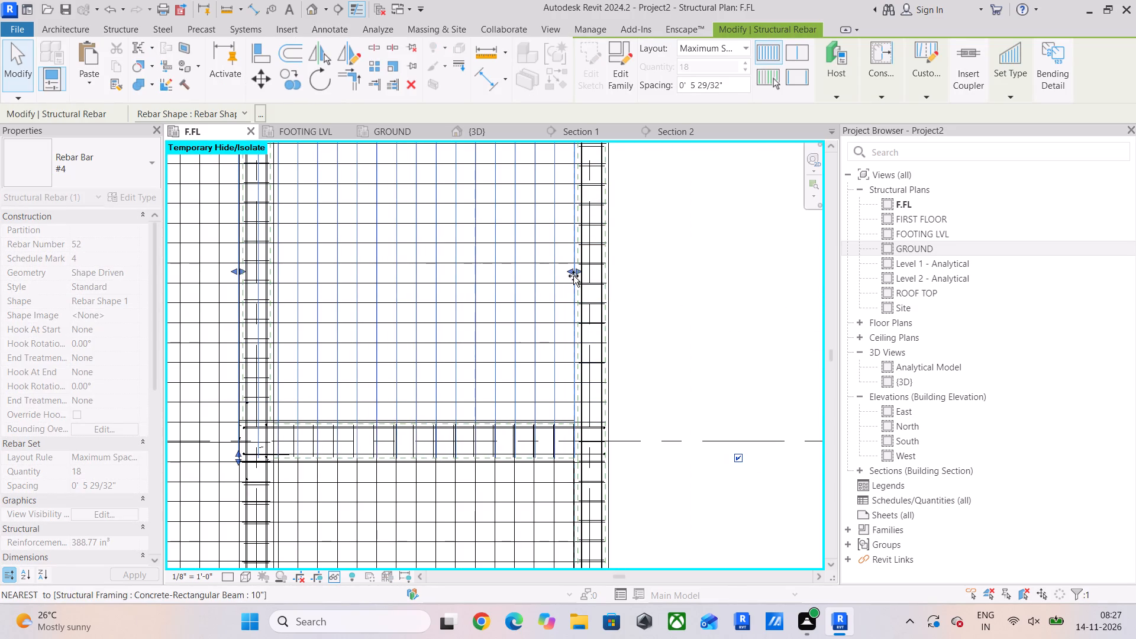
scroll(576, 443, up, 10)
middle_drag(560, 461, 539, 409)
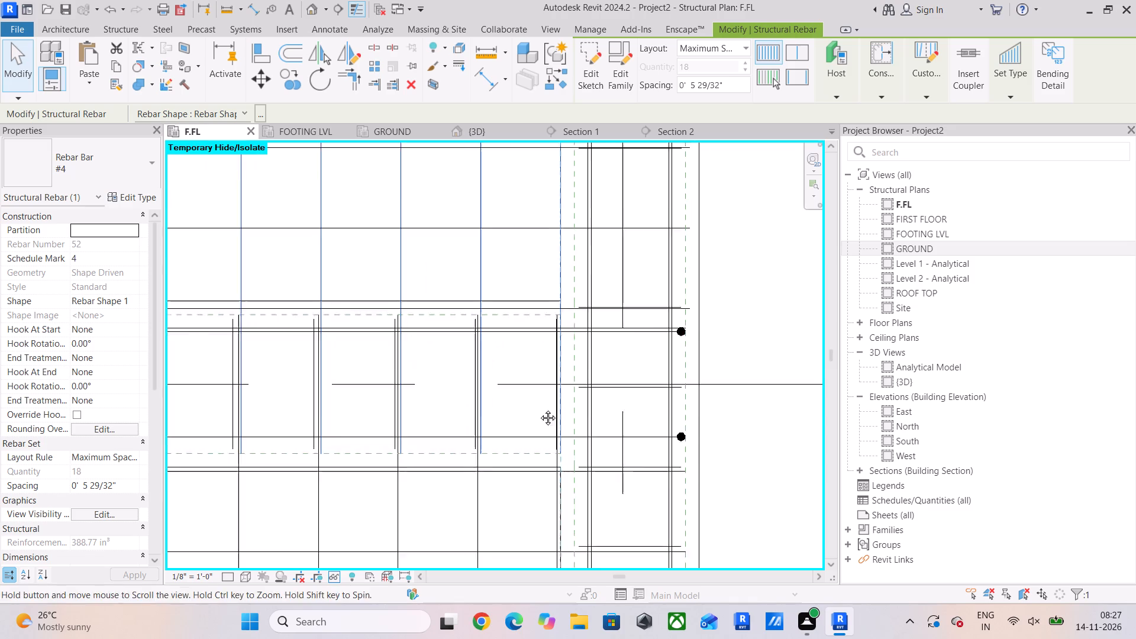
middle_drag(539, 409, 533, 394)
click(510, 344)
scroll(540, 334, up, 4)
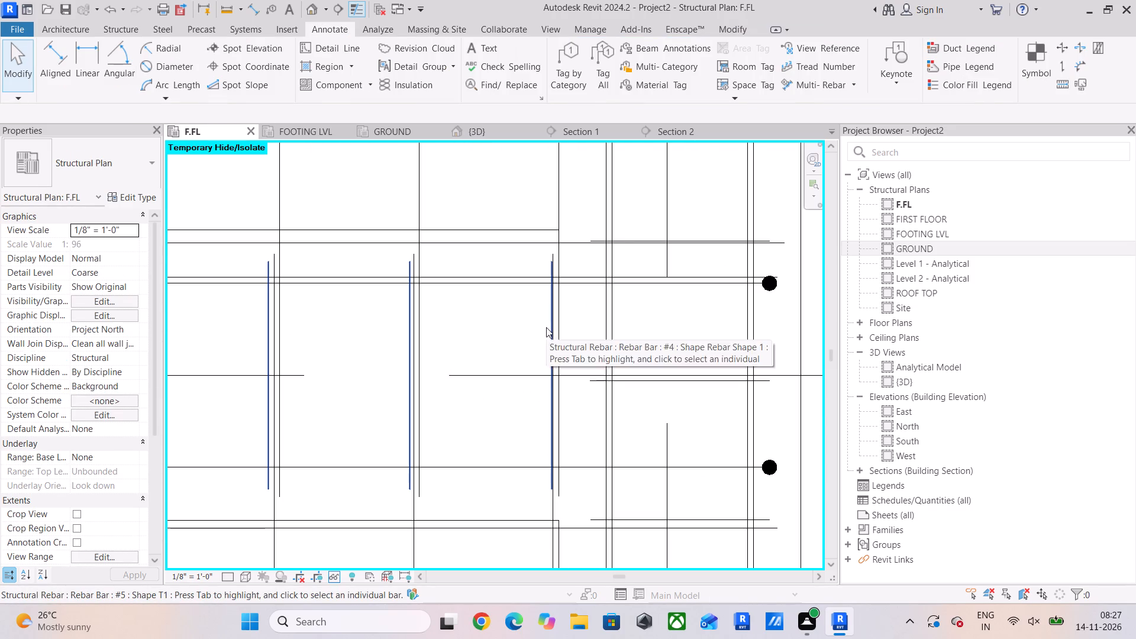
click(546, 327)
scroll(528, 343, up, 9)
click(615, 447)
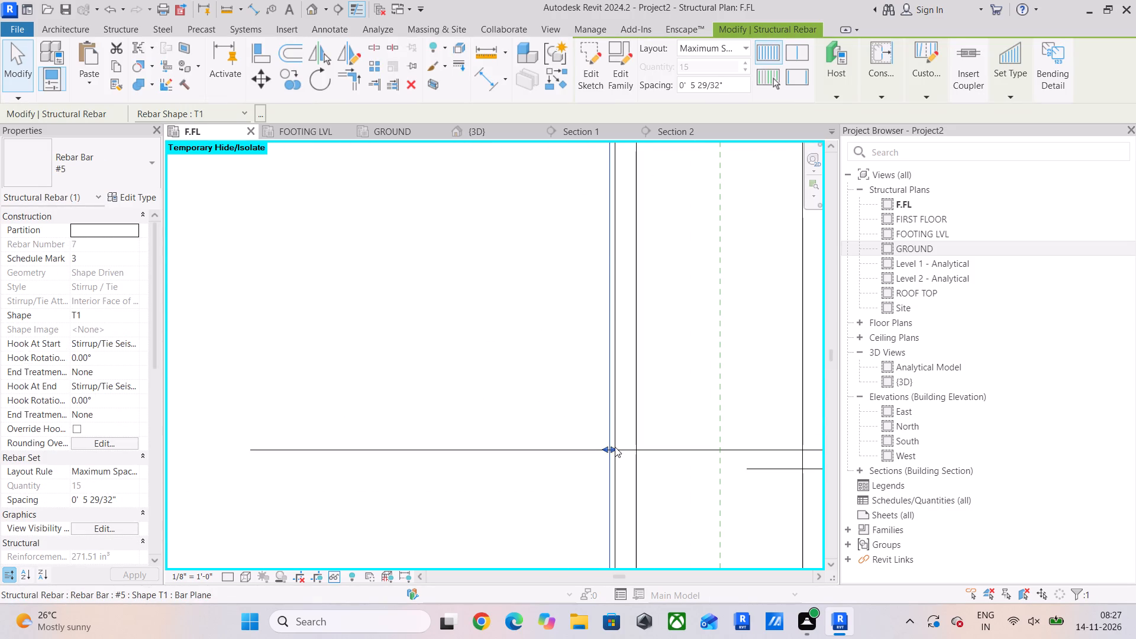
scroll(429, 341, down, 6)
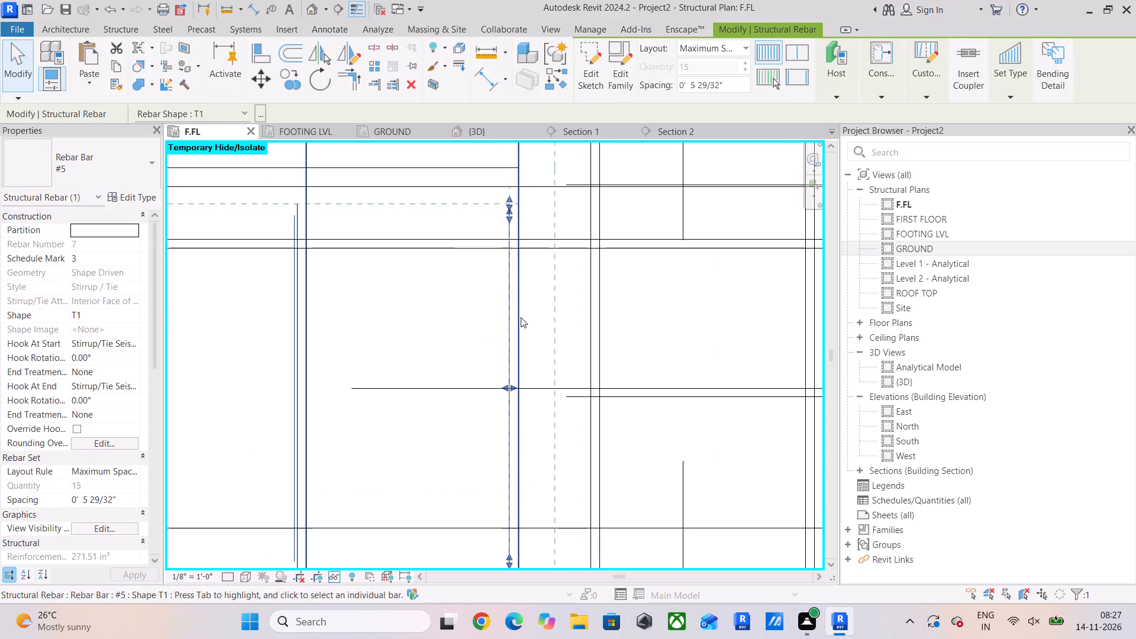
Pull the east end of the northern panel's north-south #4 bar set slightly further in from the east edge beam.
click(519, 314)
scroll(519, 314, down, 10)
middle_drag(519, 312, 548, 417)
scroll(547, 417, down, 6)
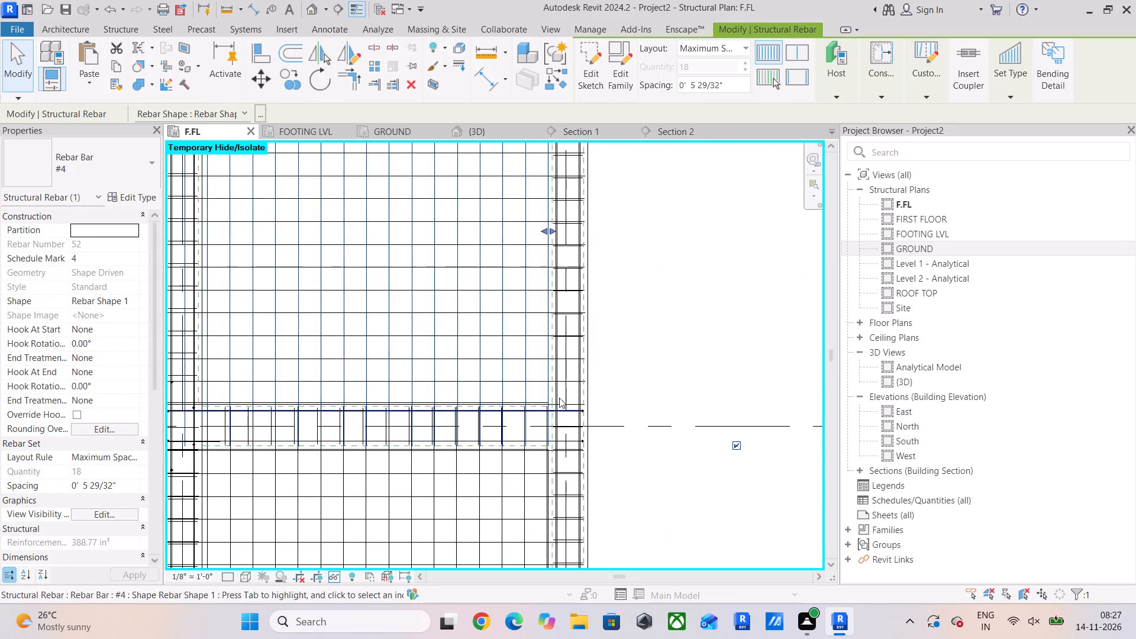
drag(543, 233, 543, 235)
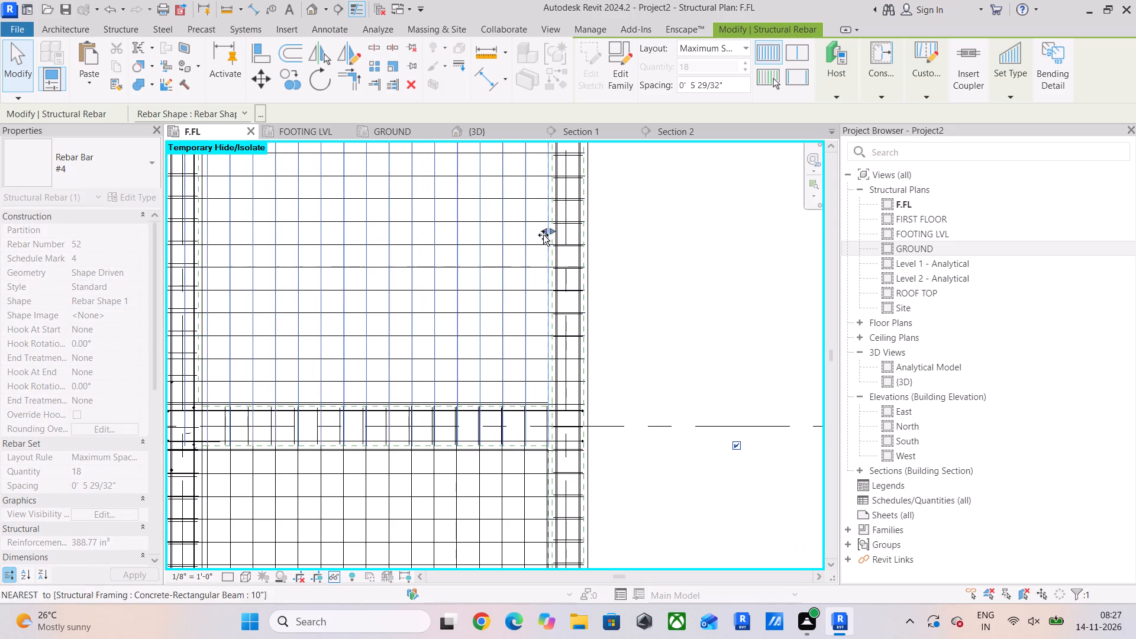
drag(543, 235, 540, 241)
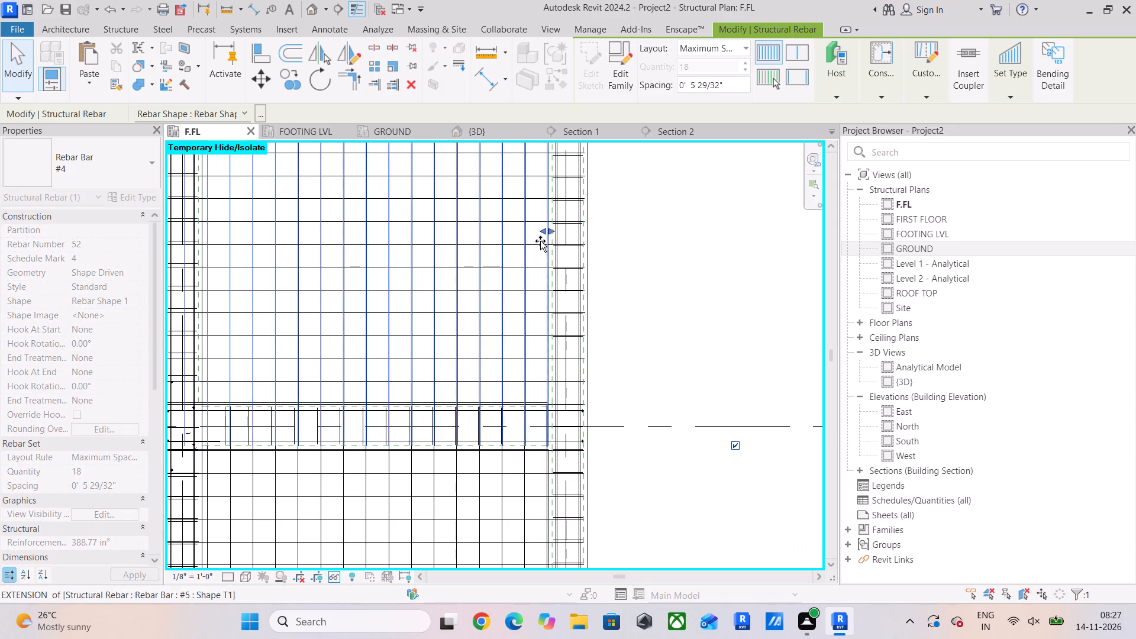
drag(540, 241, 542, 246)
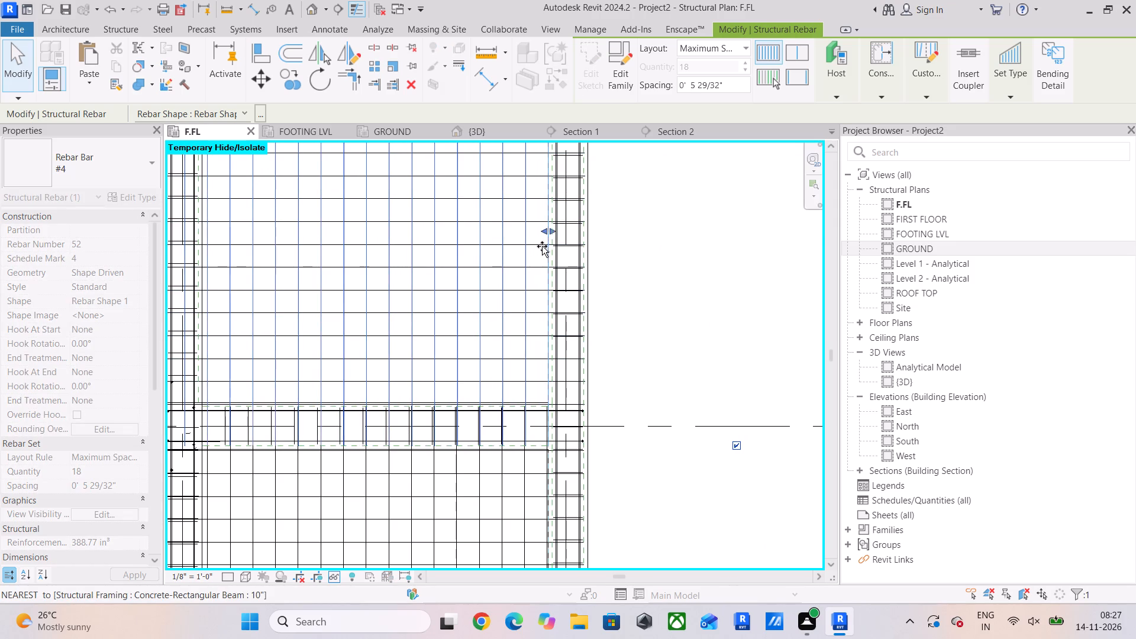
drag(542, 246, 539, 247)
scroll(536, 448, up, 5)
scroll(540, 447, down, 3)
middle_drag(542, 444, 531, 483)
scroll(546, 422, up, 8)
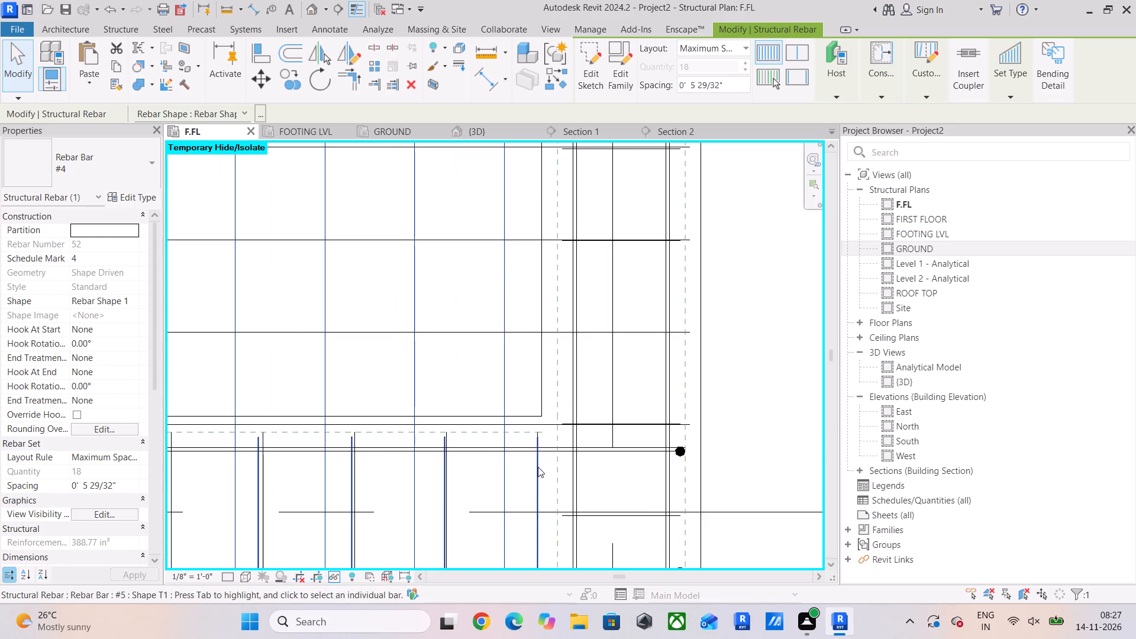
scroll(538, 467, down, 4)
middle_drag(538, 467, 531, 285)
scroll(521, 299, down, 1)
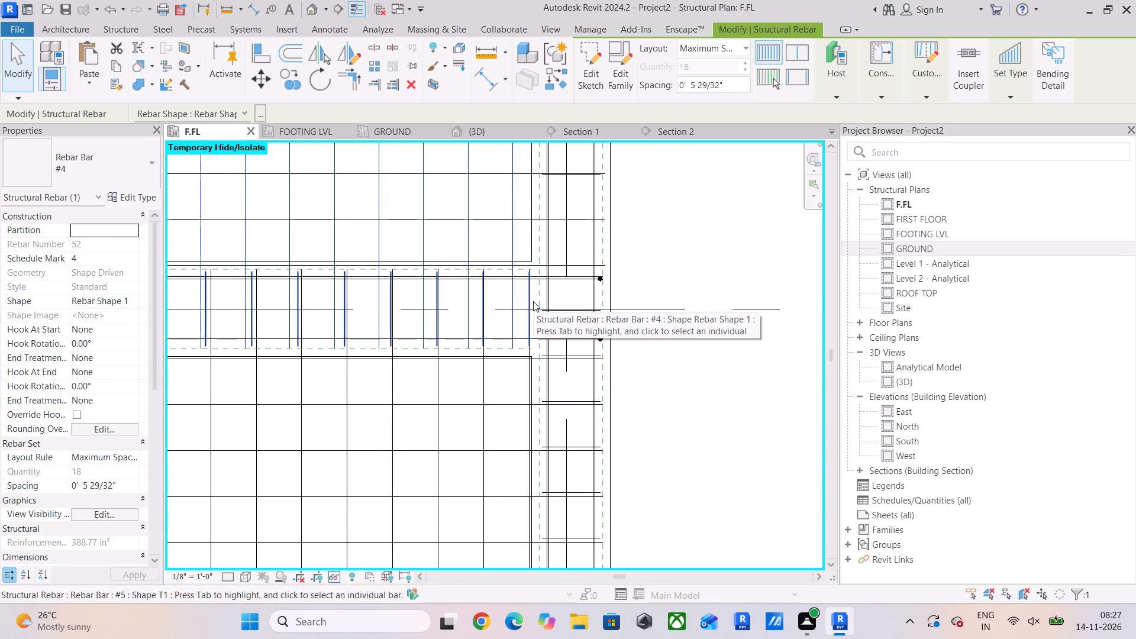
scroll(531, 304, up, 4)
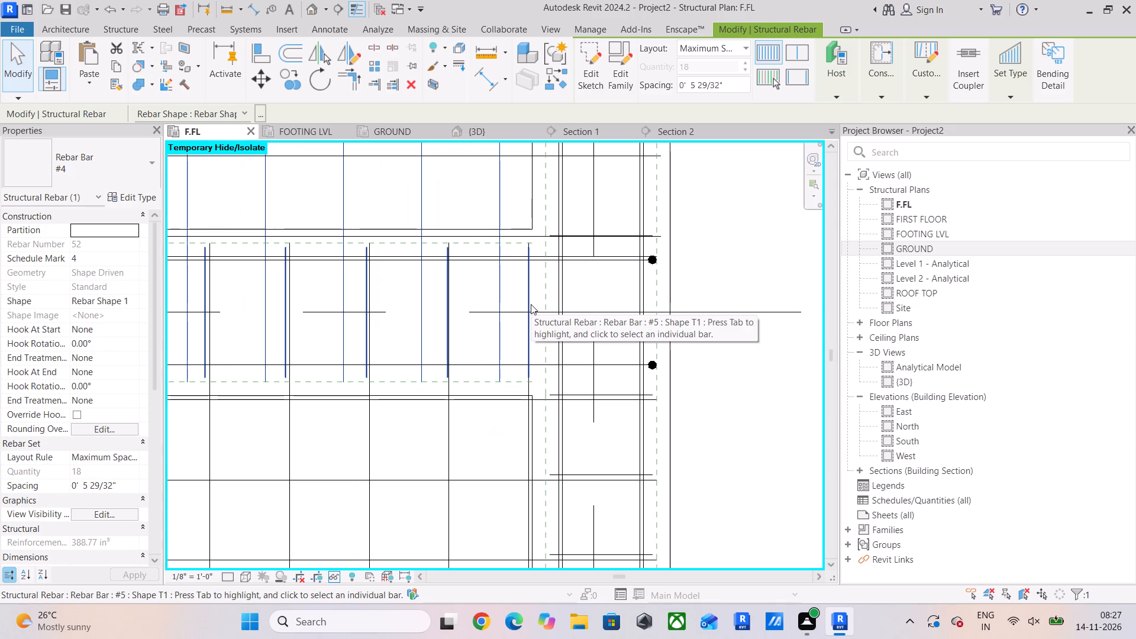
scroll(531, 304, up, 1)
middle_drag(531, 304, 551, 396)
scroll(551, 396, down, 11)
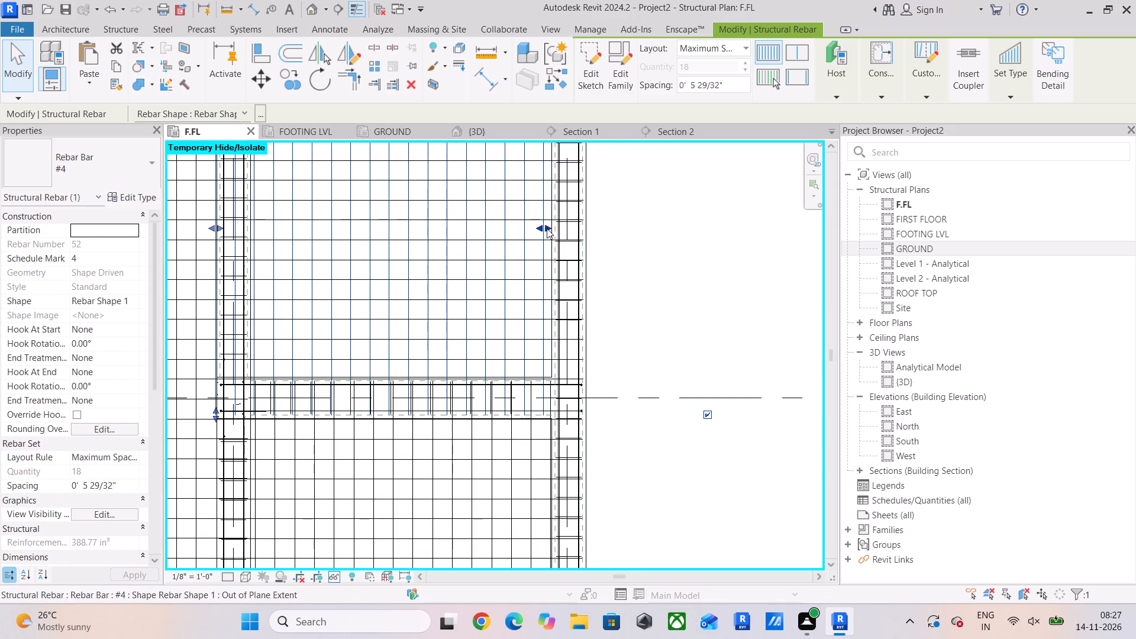
Reset the east end of the same #4 slab bar set just inside the east edge beam, beside the last beam stirrup.
drag(547, 228, 560, 249)
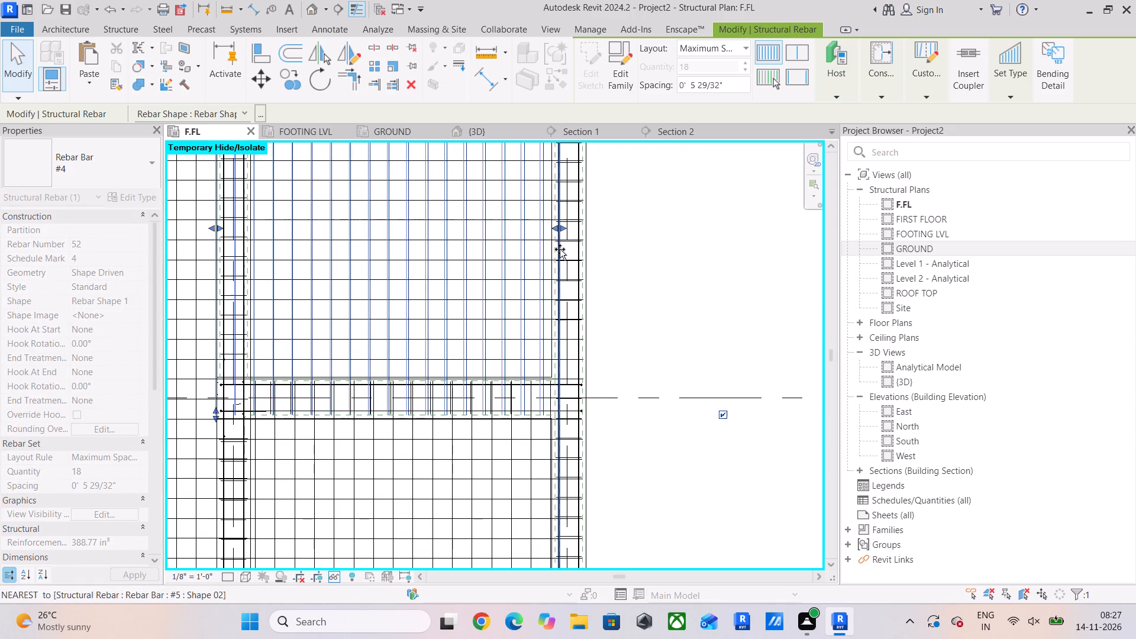
drag(560, 249, 548, 251)
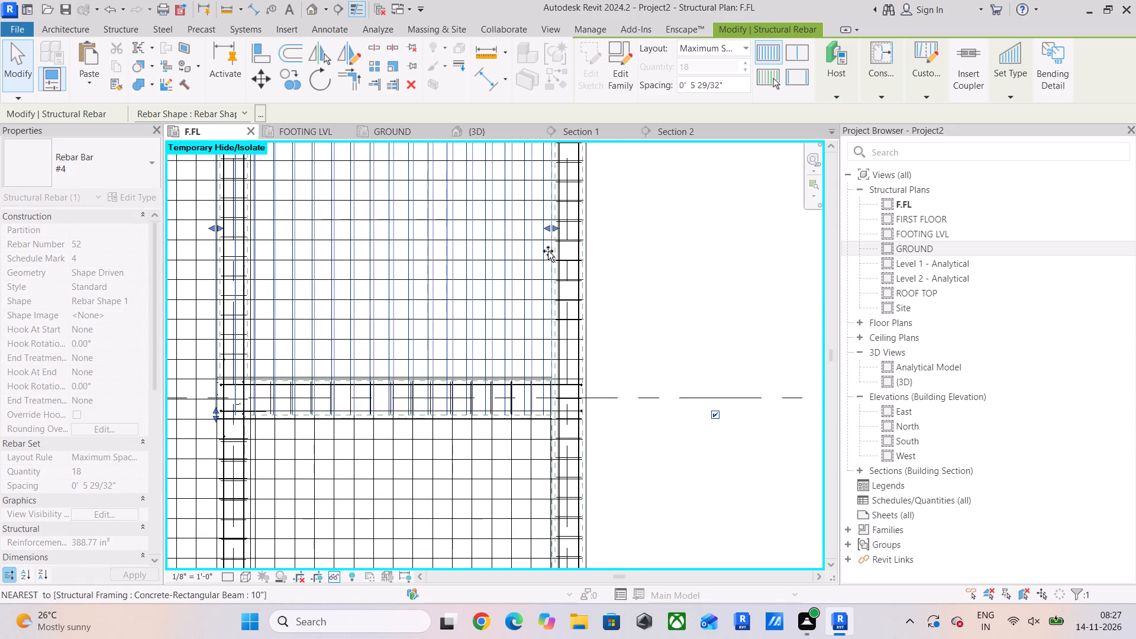
drag(548, 251, 544, 255)
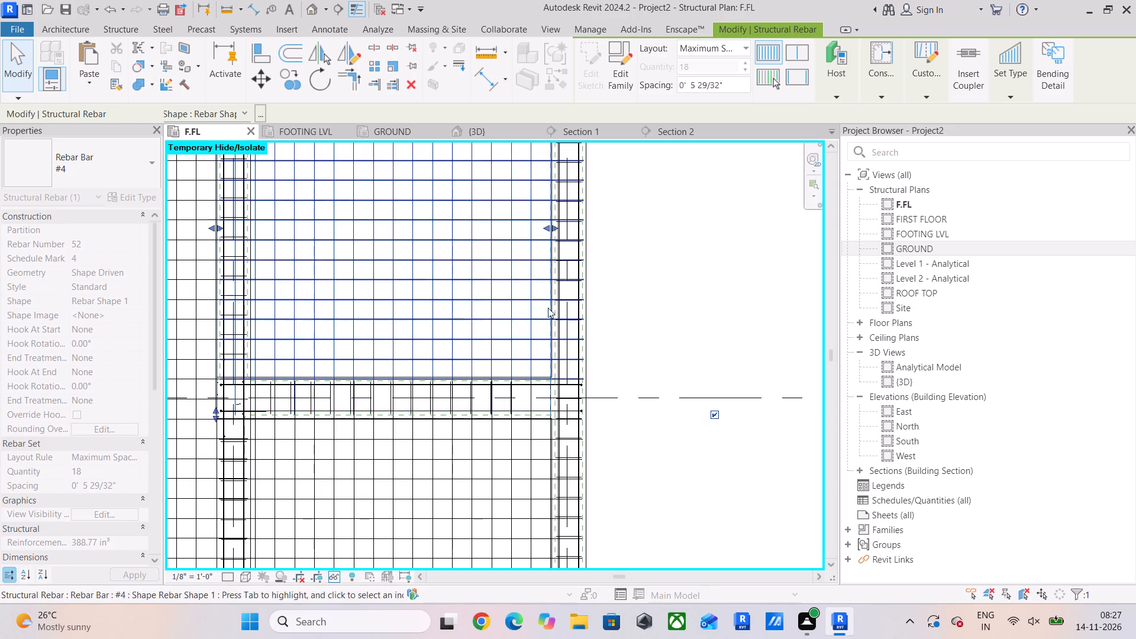
scroll(558, 418, up, 5)
scroll(524, 350, up, 5)
click(532, 293)
Extend the west end of the east-west beam's #5 T1 stirrup set to just east of the interior north-south beam.
scroll(503, 380, down, 5)
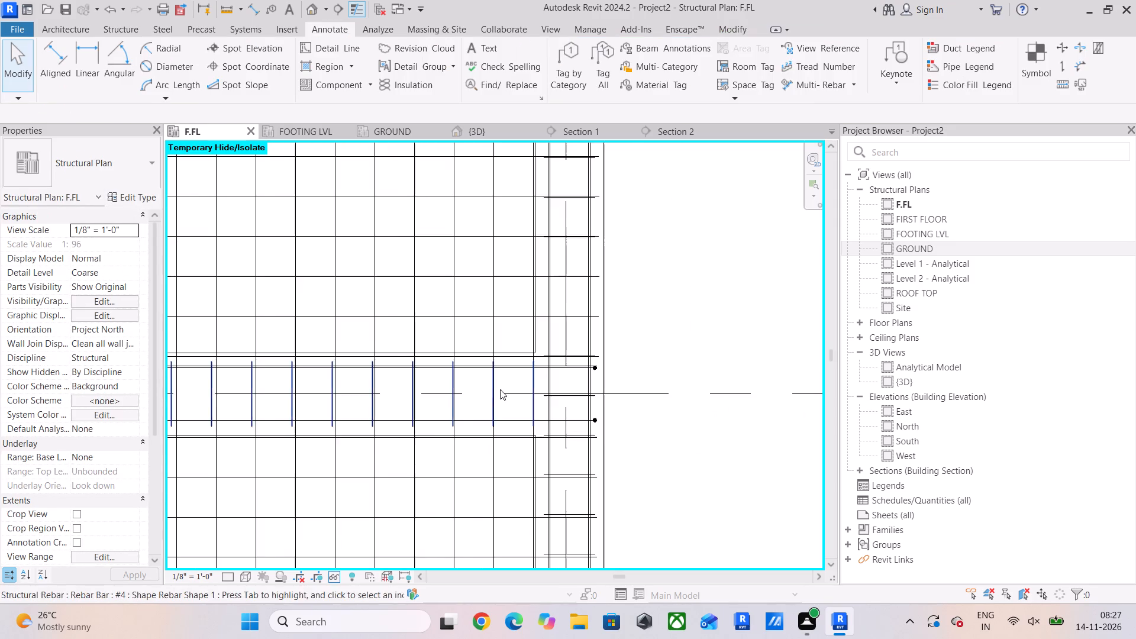
scroll(382, 401, down, 5)
middle_drag(382, 401, 578, 401)
scroll(370, 380, up, 5)
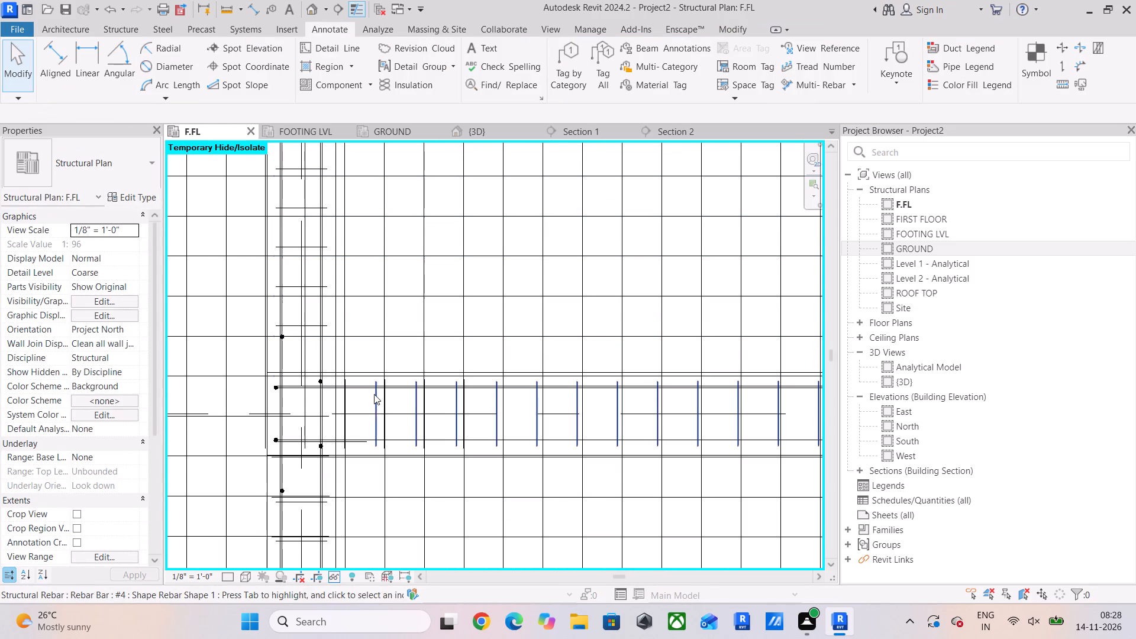
click(375, 417)
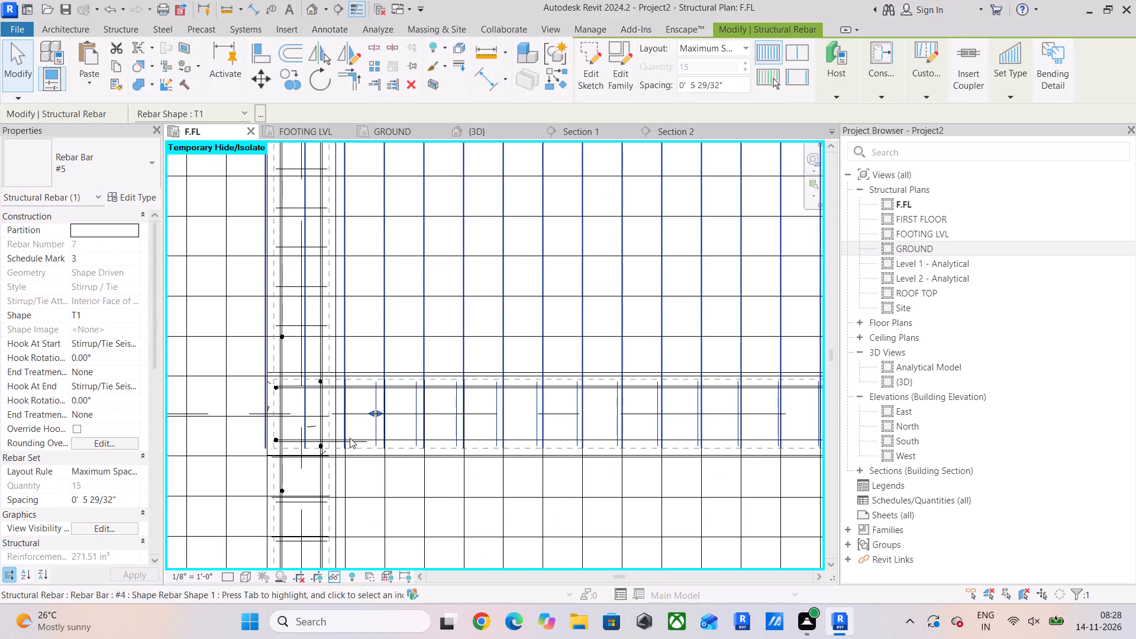
scroll(350, 437, up, 6)
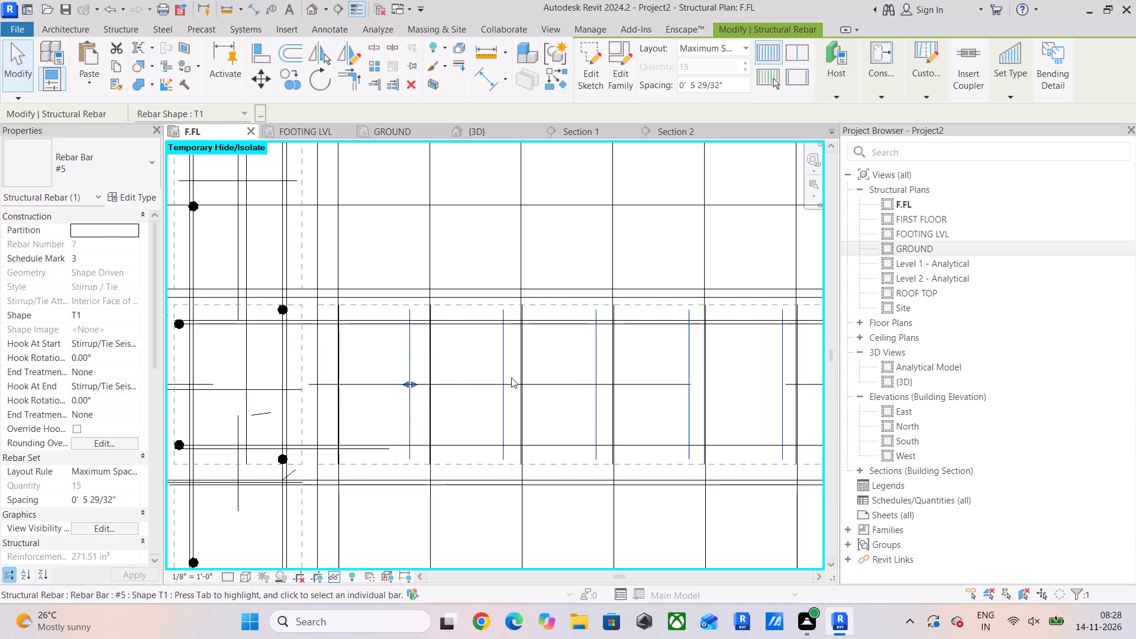
drag(408, 382, 335, 389)
click(335, 174)
click(391, 373)
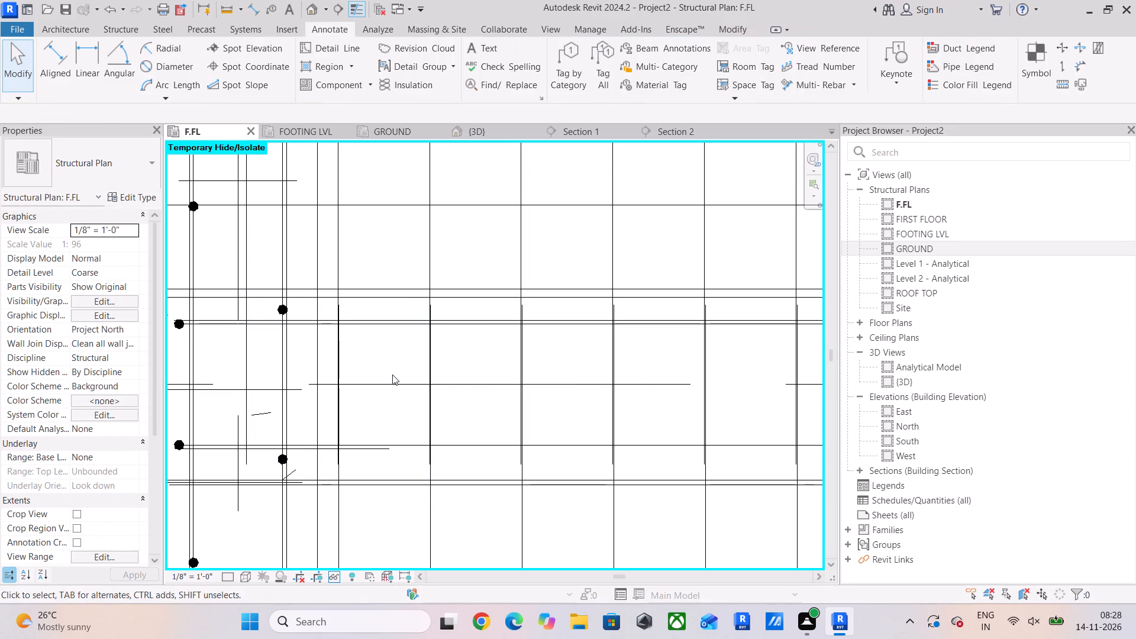
Fine-tune the west end of the same #5 T1 stirrup set against the adjacent north-south #4 slab bar.
scroll(437, 367, up, 5)
scroll(593, 448, up, 4)
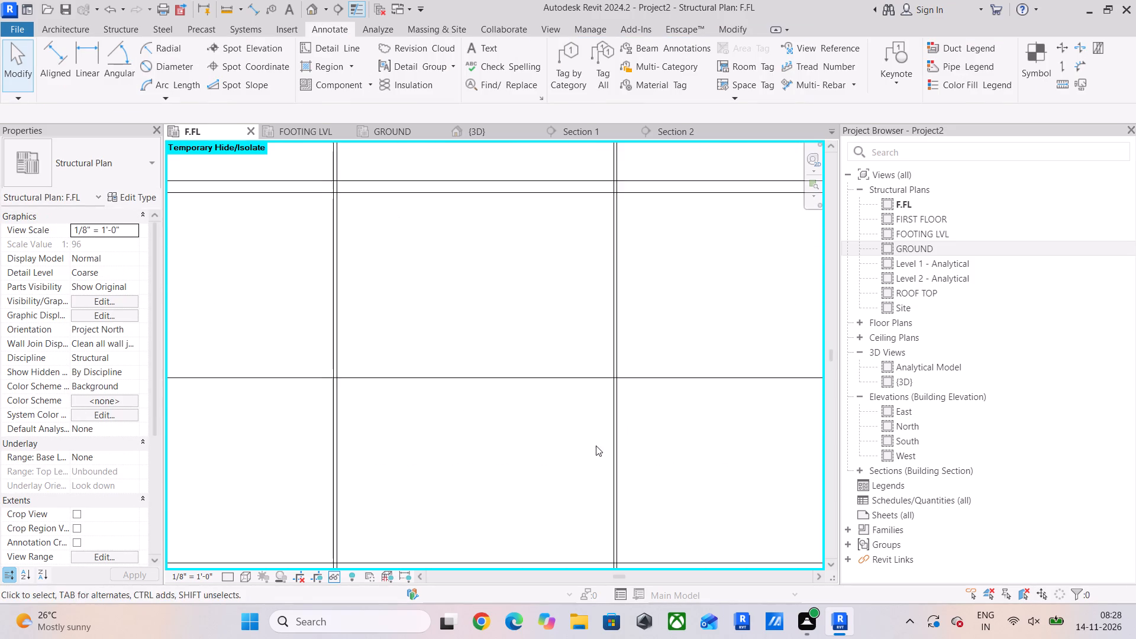
click(615, 438)
scroll(547, 409, down, 10)
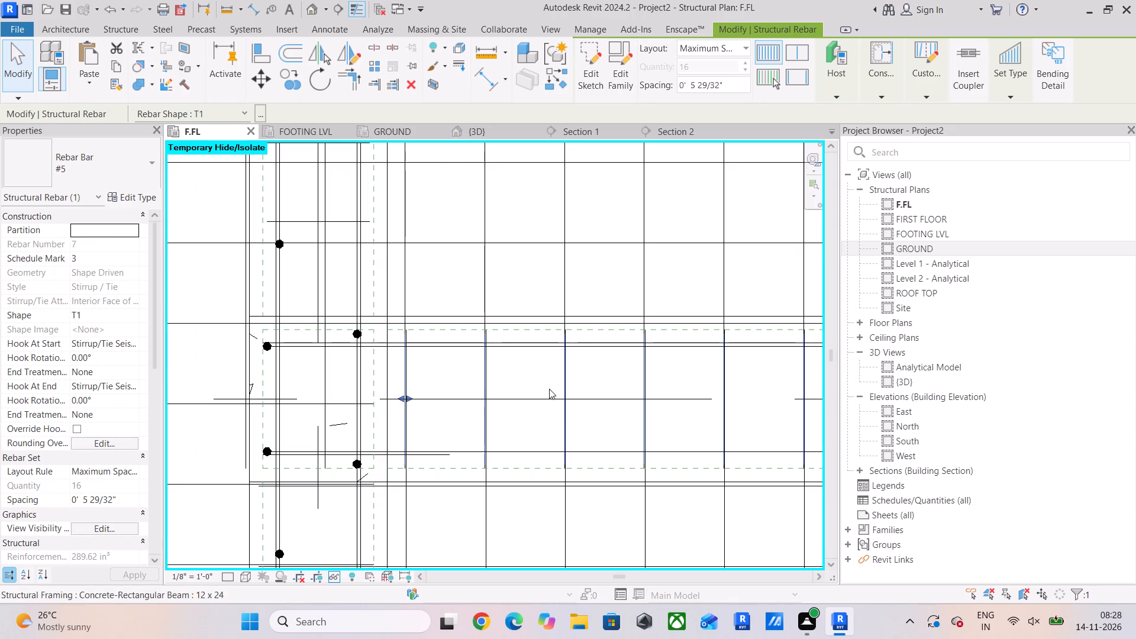
scroll(548, 400, up, 5)
scroll(239, 393, up, 2)
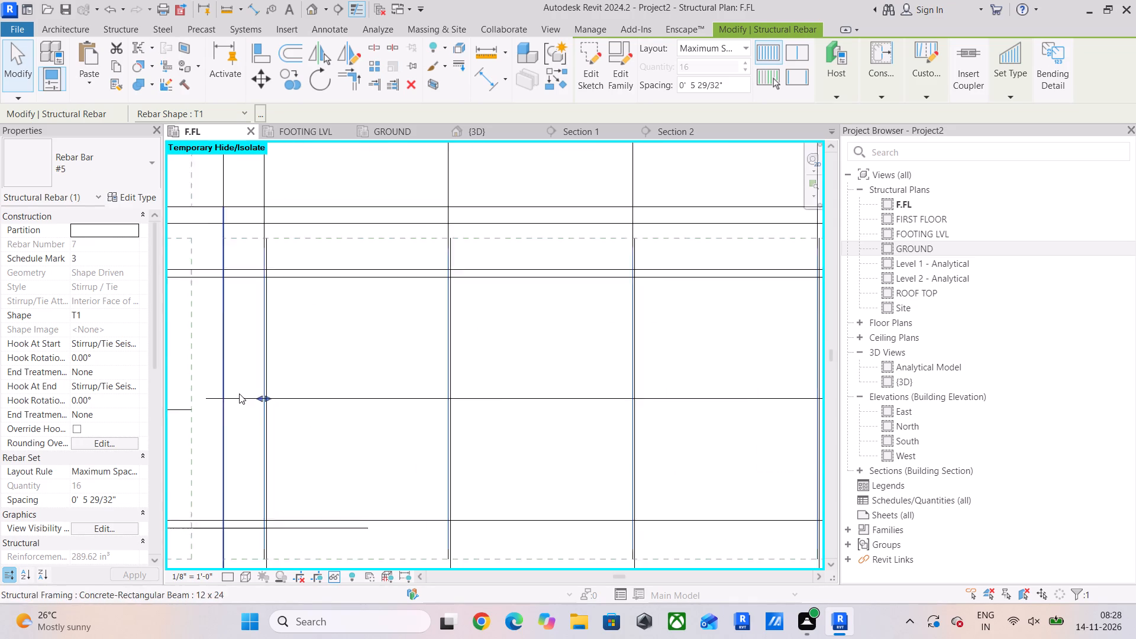
scroll(239, 393, up, 2)
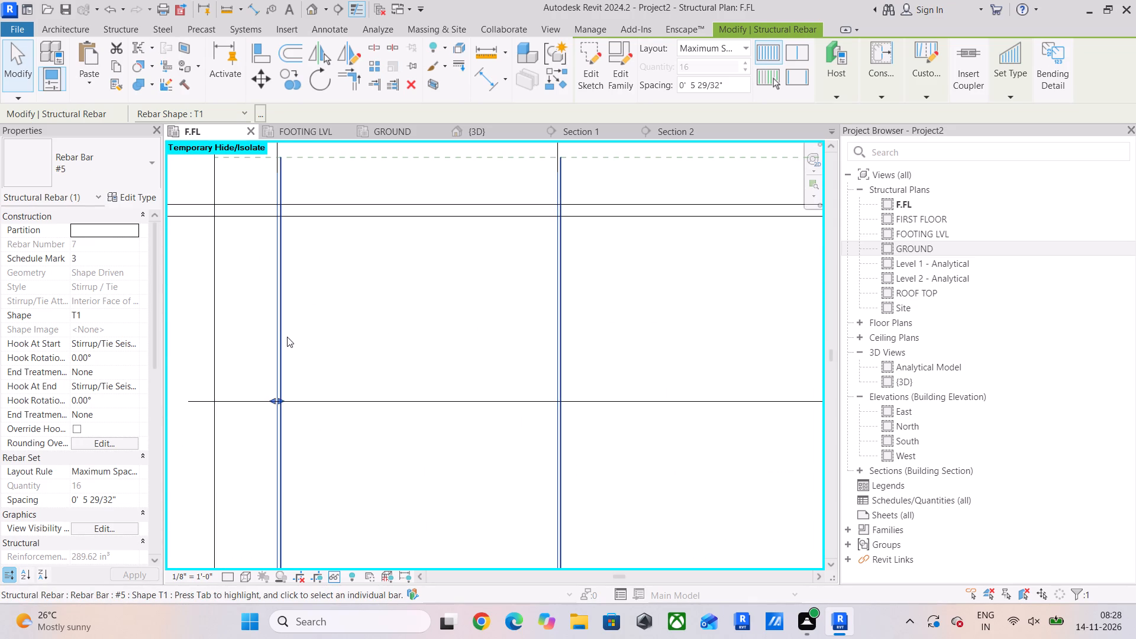
click(283, 403)
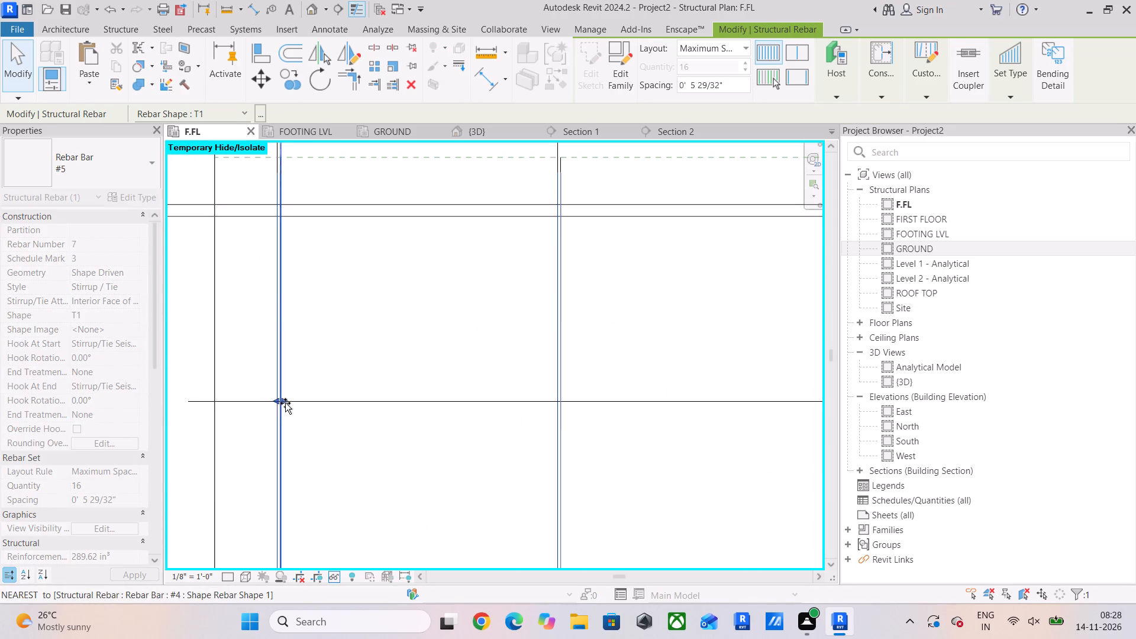
click(347, 319)
Pull the west end of the northern panel's north-south #4 bar set past the interior beam, so it starts inside the slab panel.
middle_drag(367, 367, 414, 483)
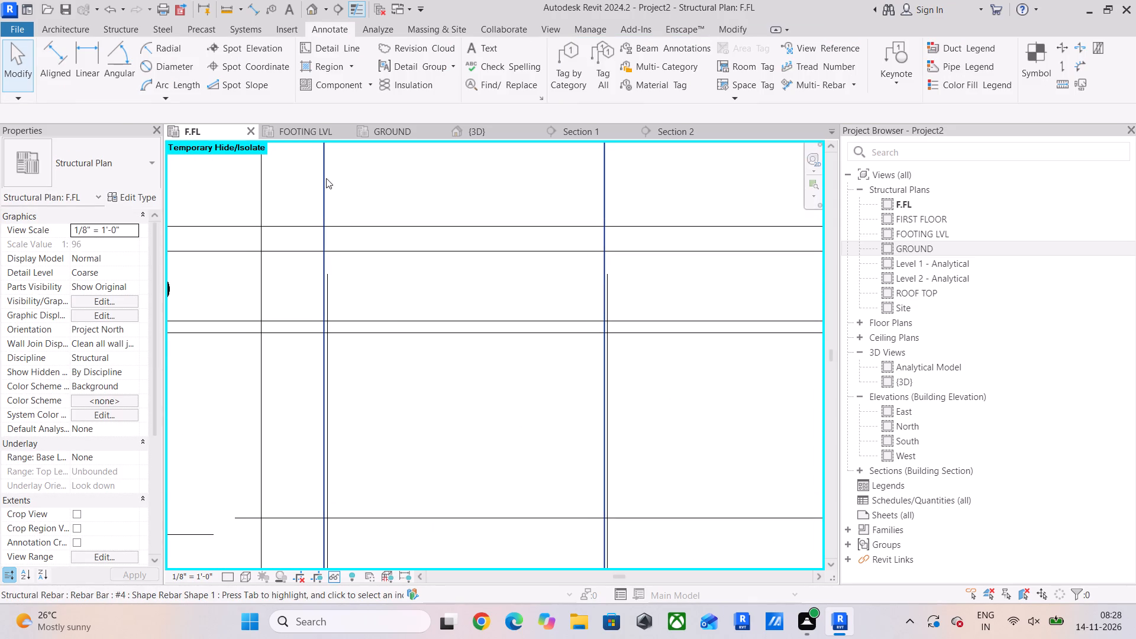
click(326, 178)
scroll(399, 312, down, 11)
middle_drag(401, 315, 409, 477)
scroll(412, 475, down, 6)
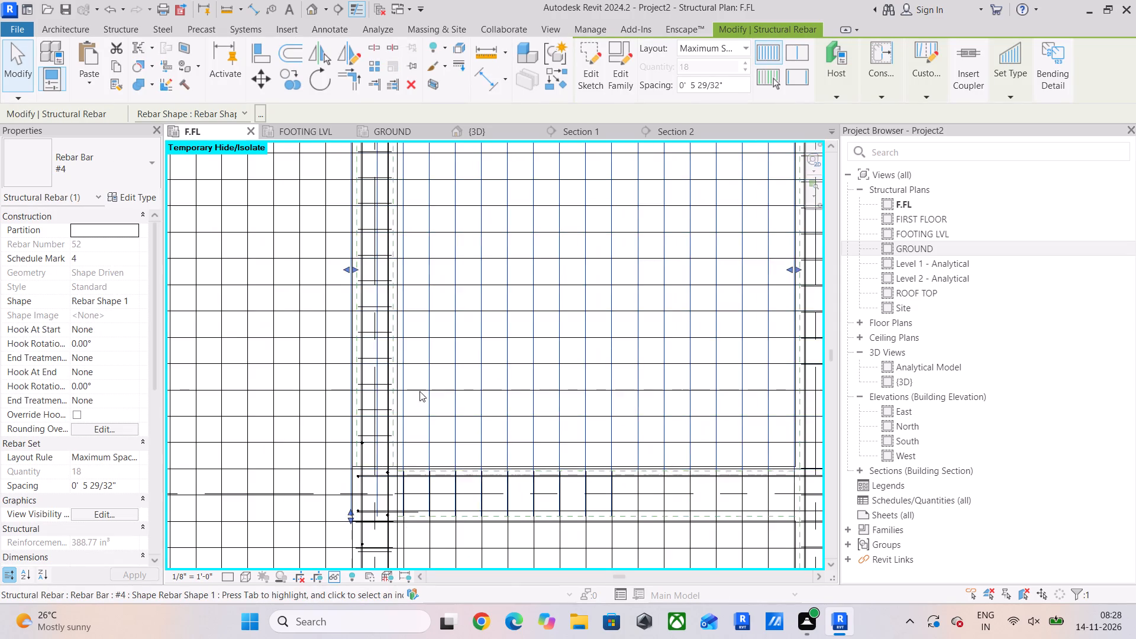
scroll(409, 329, down, 3)
scroll(378, 295, up, 2)
drag(375, 287, 378, 287)
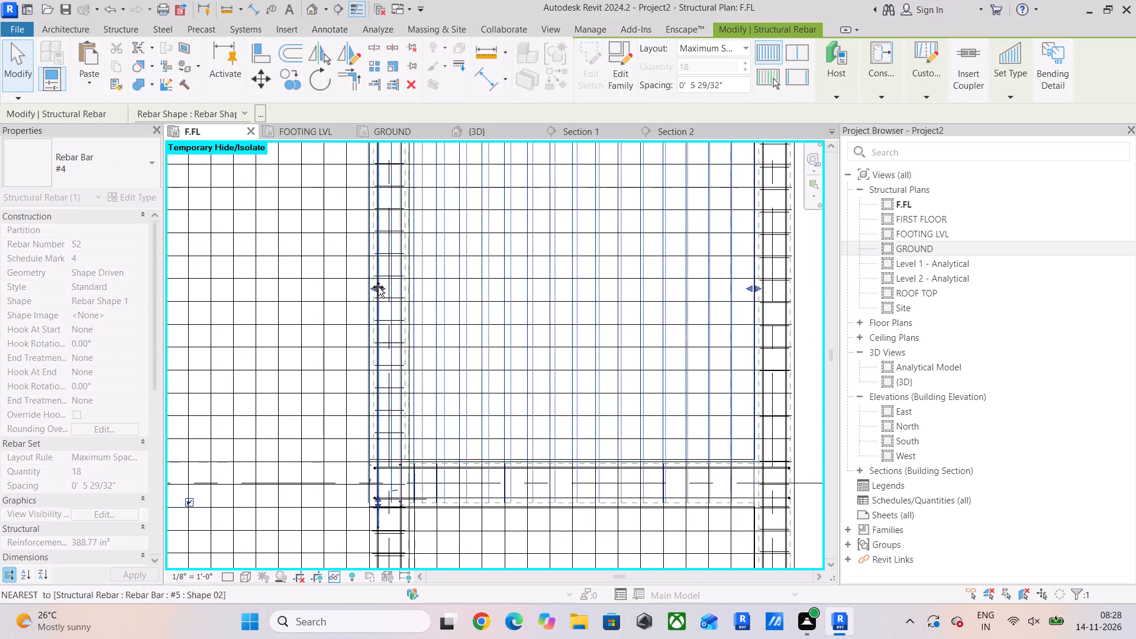
drag(378, 287, 419, 302)
scroll(410, 483, up, 6)
scroll(450, 438, up, 4)
click(431, 367)
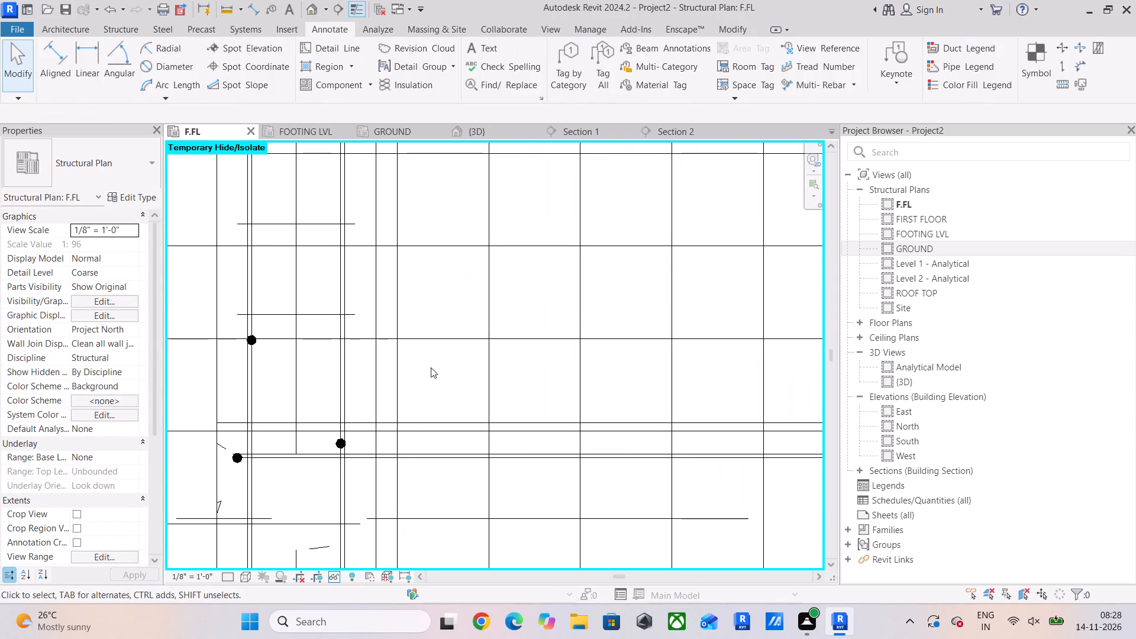
scroll(431, 367, down, 5)
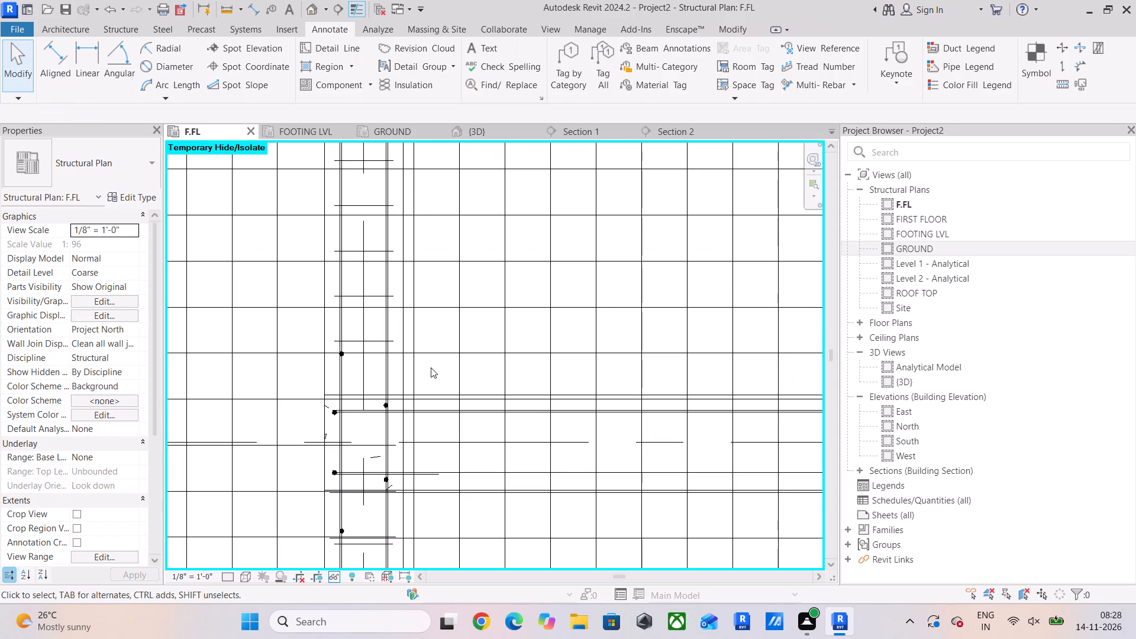
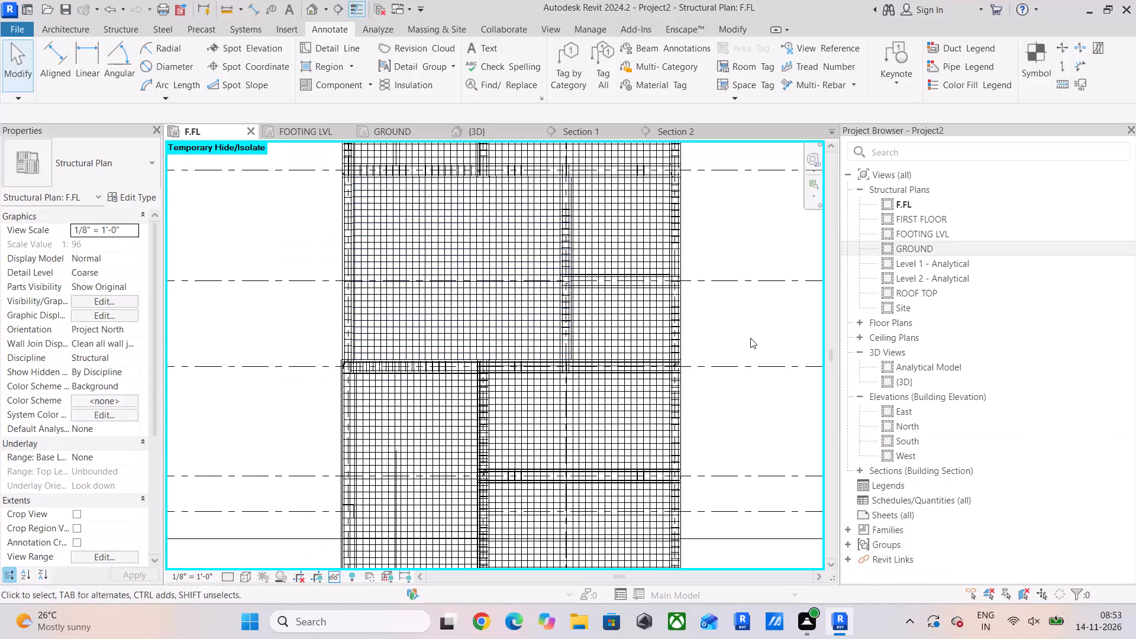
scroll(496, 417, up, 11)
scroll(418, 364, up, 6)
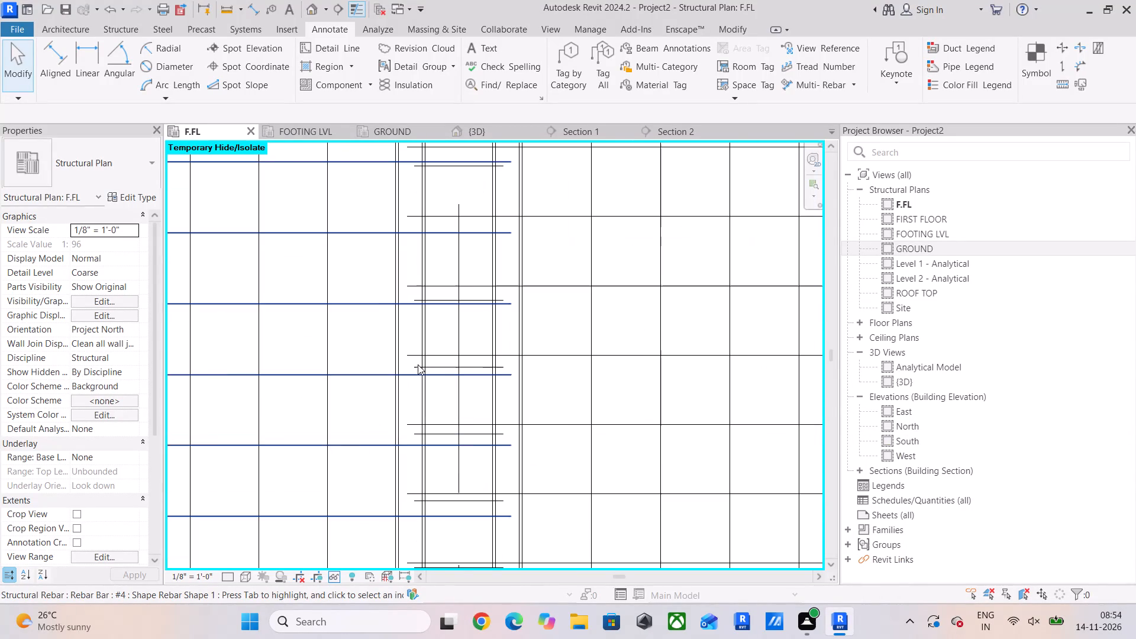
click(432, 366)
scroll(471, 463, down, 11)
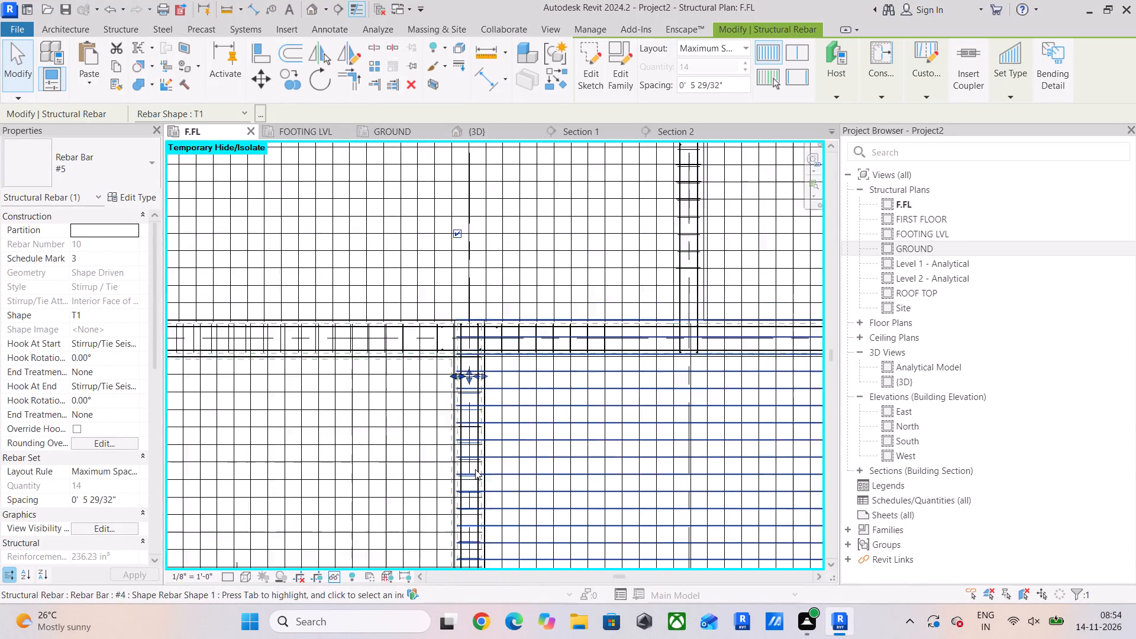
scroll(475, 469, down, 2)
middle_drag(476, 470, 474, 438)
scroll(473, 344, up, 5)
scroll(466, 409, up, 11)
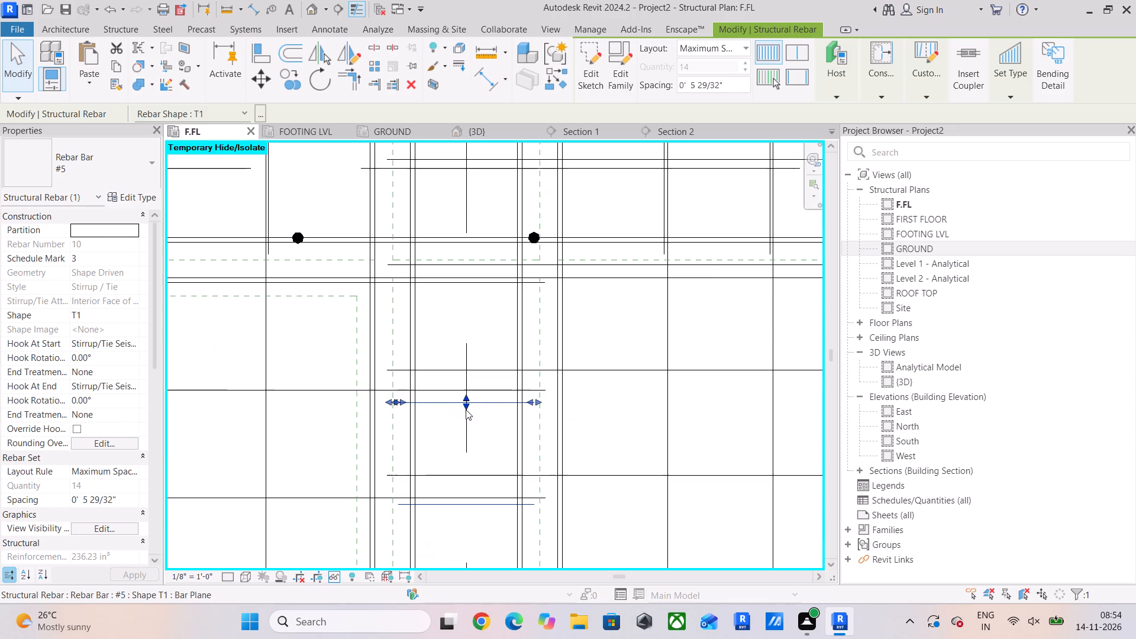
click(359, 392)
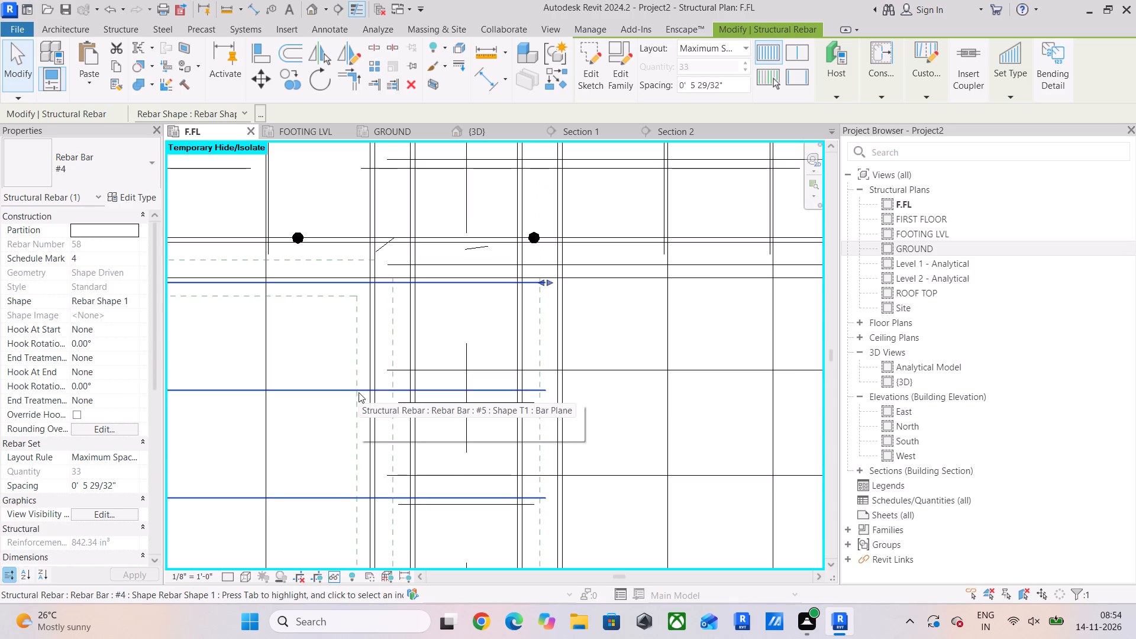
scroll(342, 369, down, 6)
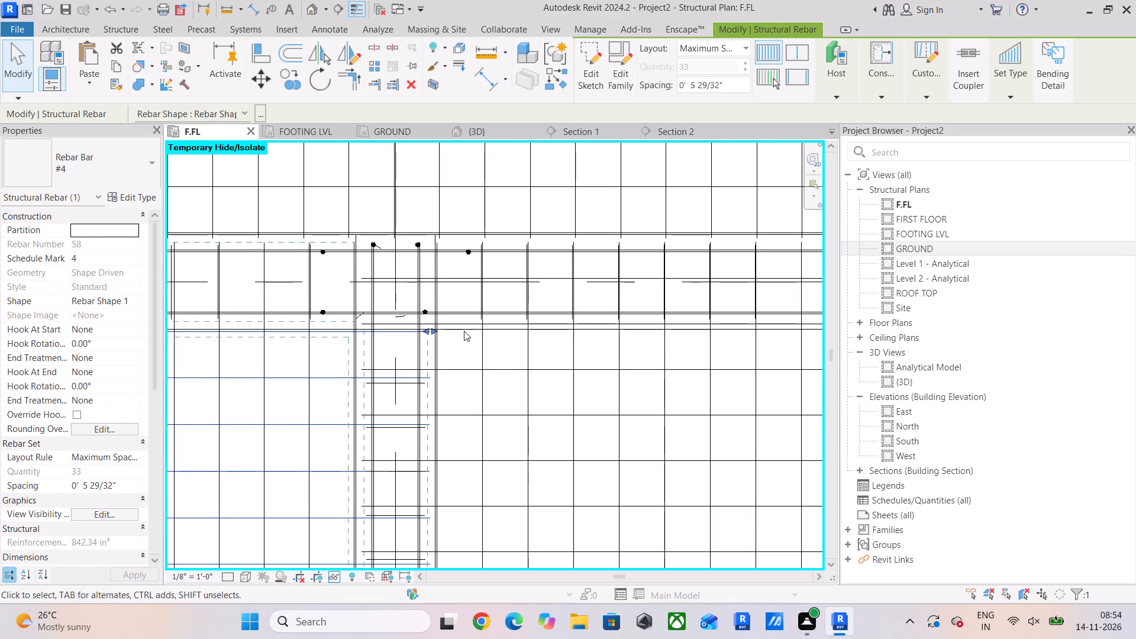
Pull the north end of the southeast panel's east-west #4 slab bar set south, to just below the east-west beam.
click(470, 326)
scroll(637, 334, down, 5)
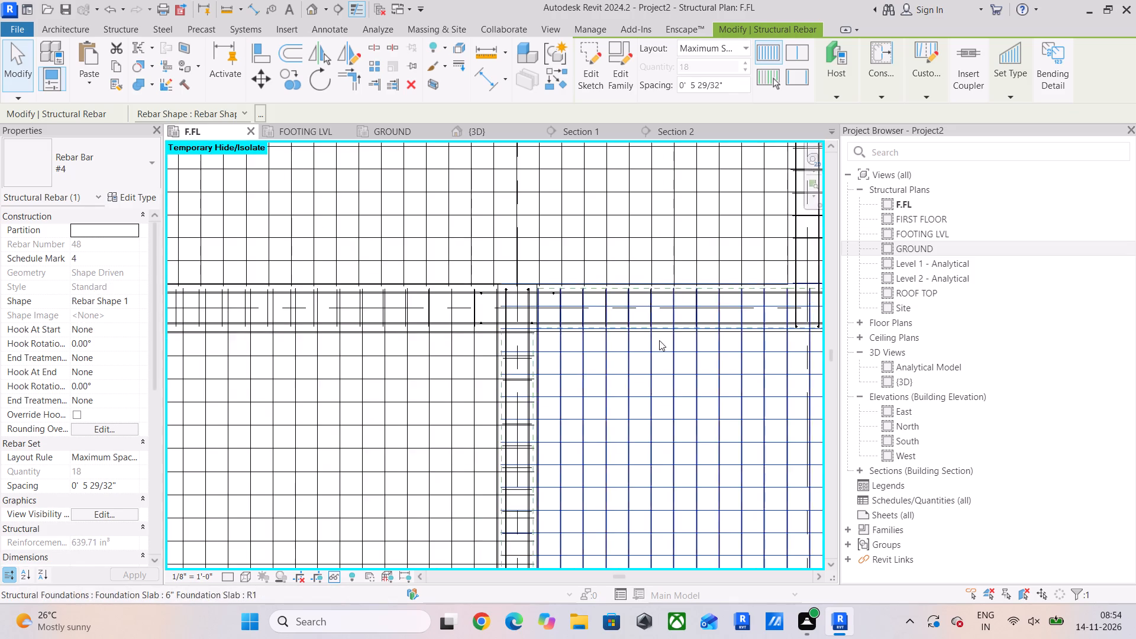
middle_drag(663, 340, 465, 365)
scroll(256, 367, up, 5)
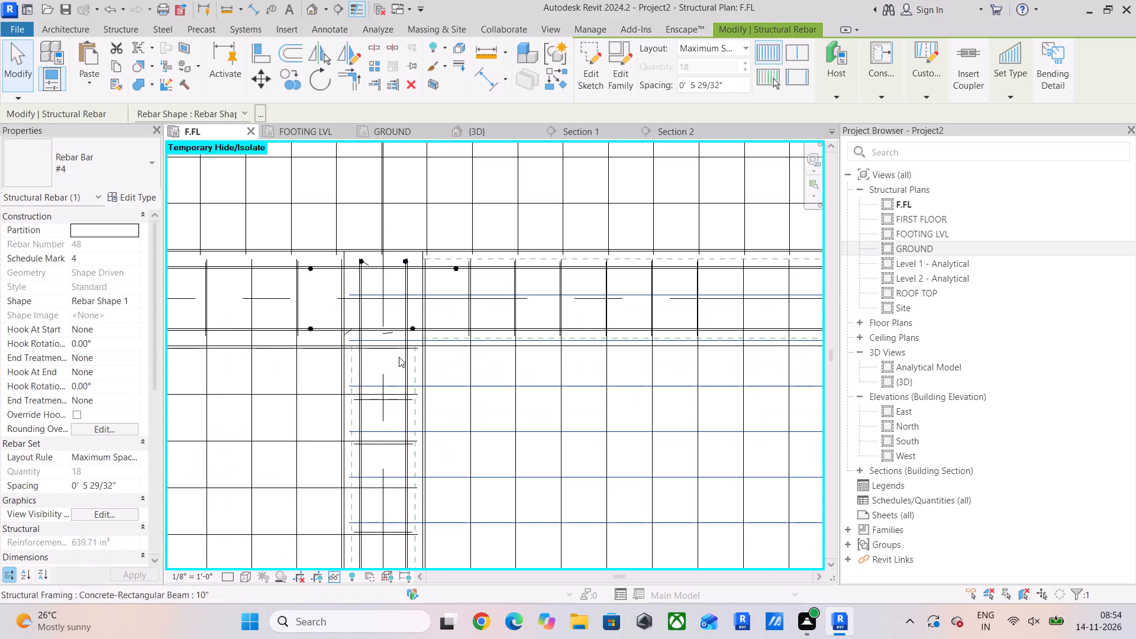
scroll(573, 344, down, 5)
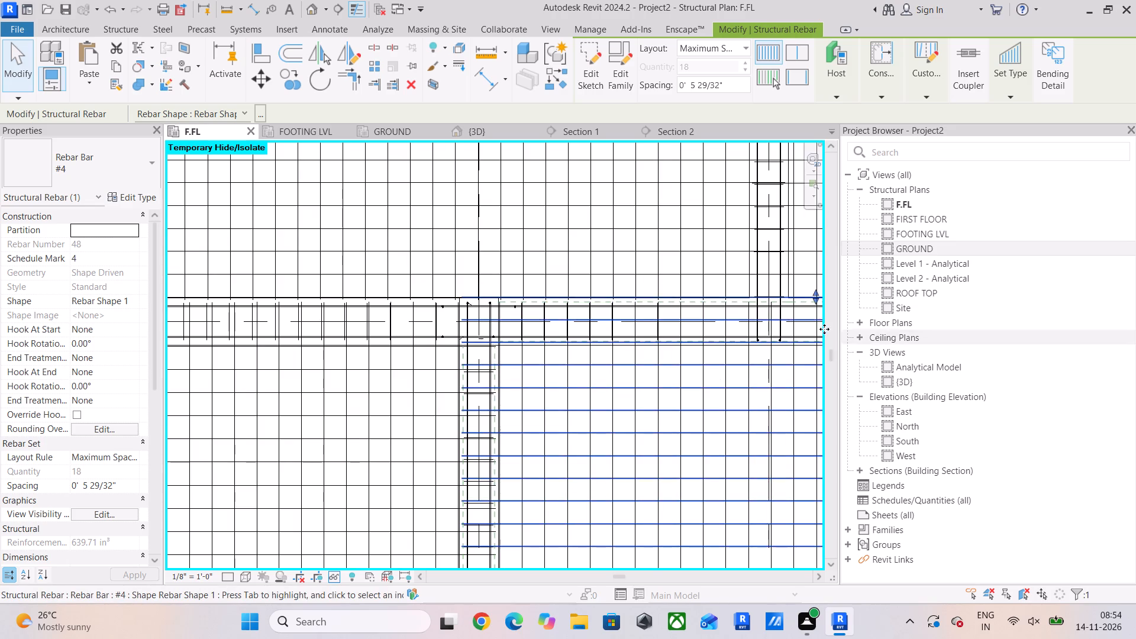
drag(814, 301, 813, 337)
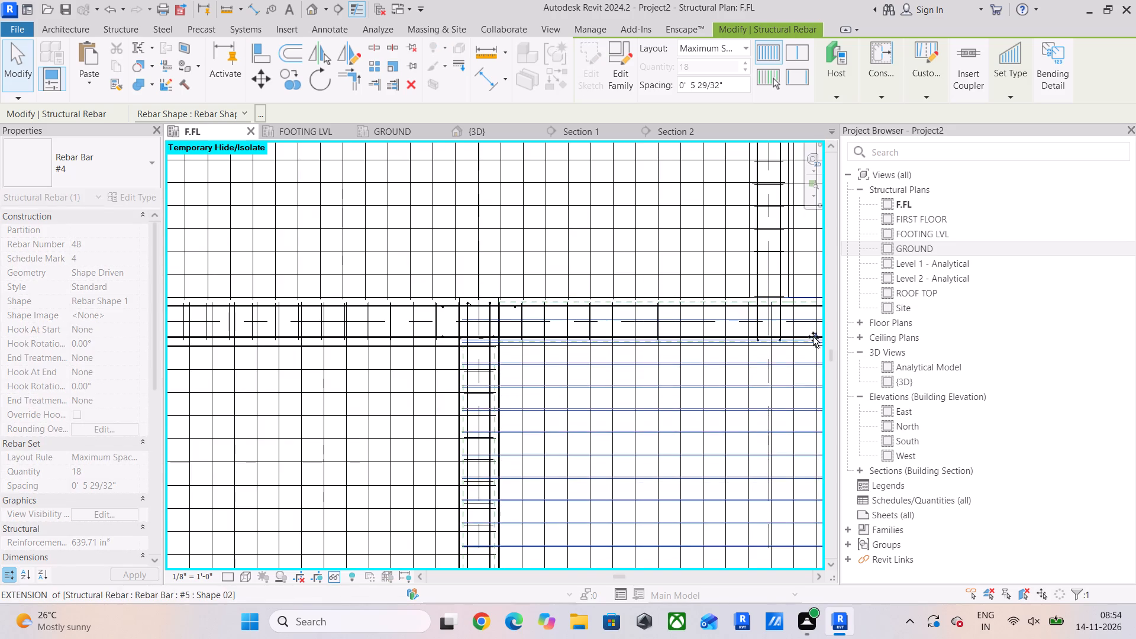
drag(813, 337, 813, 348)
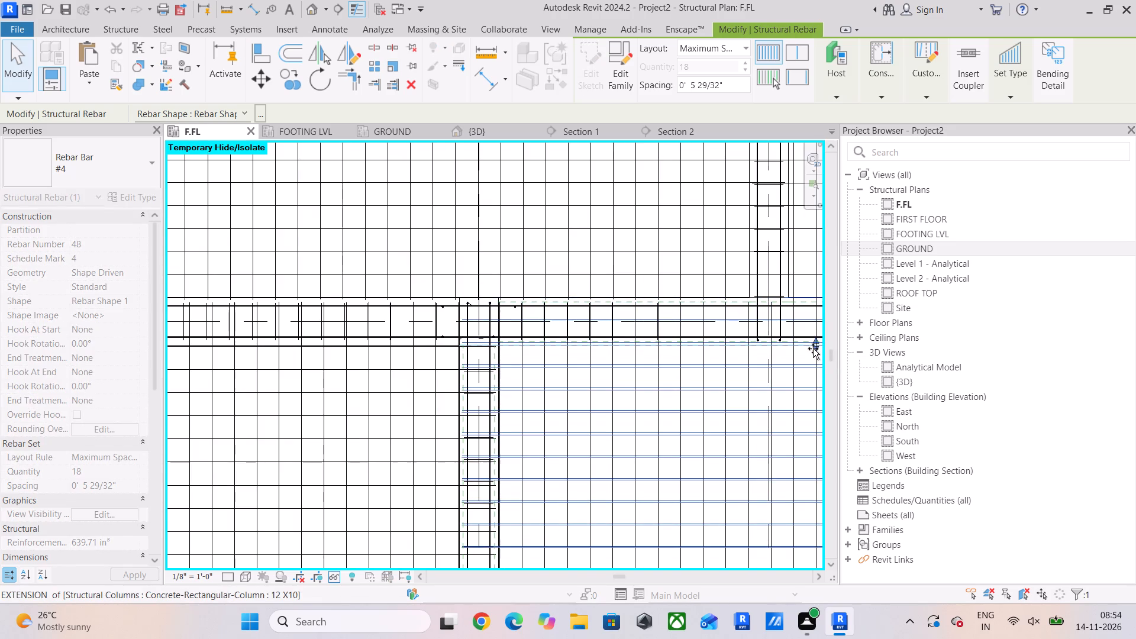
drag(813, 348, 814, 350)
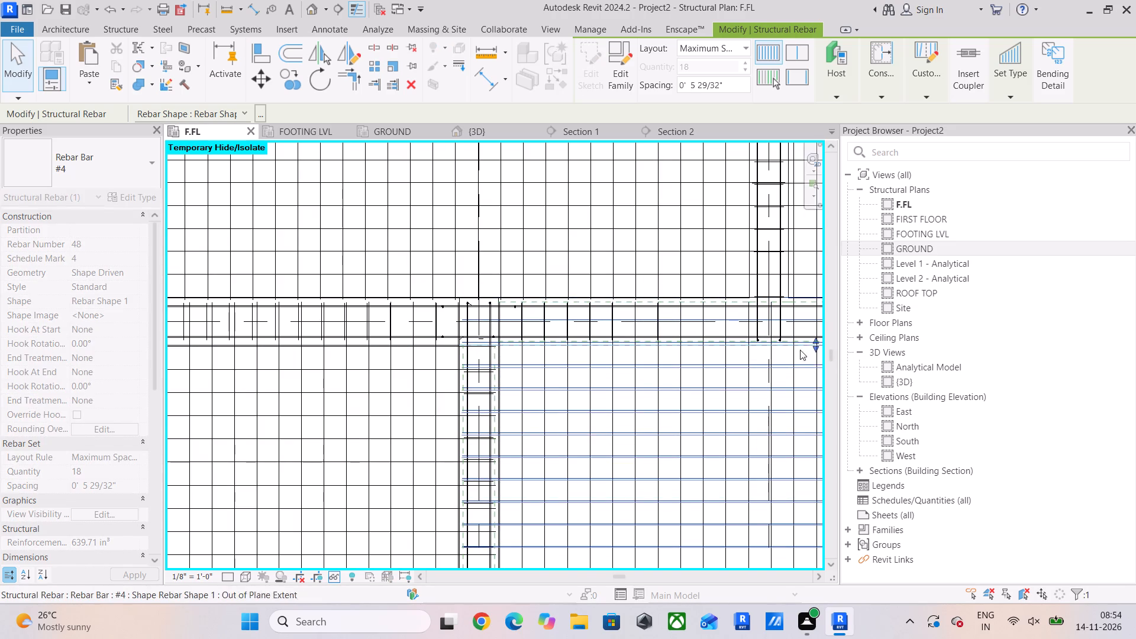
Align the north end of the west panel's east-west #4 slab bar set with the southeast panel's first bar below the beam.
scroll(442, 337, up, 11)
click(635, 377)
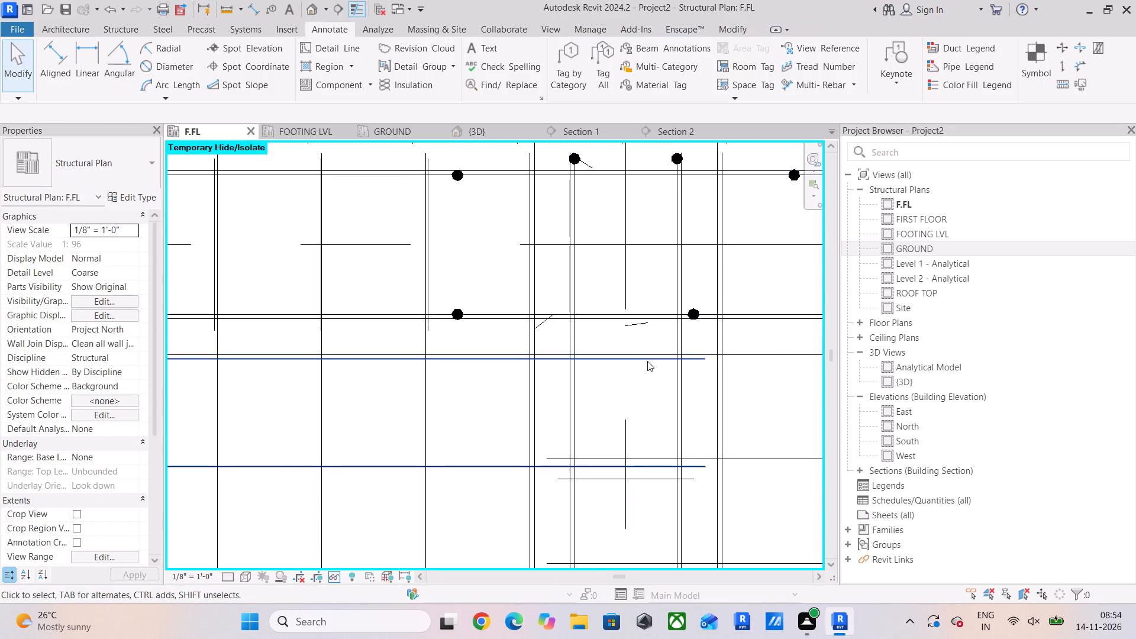
click(647, 361)
scroll(444, 419, down, 3)
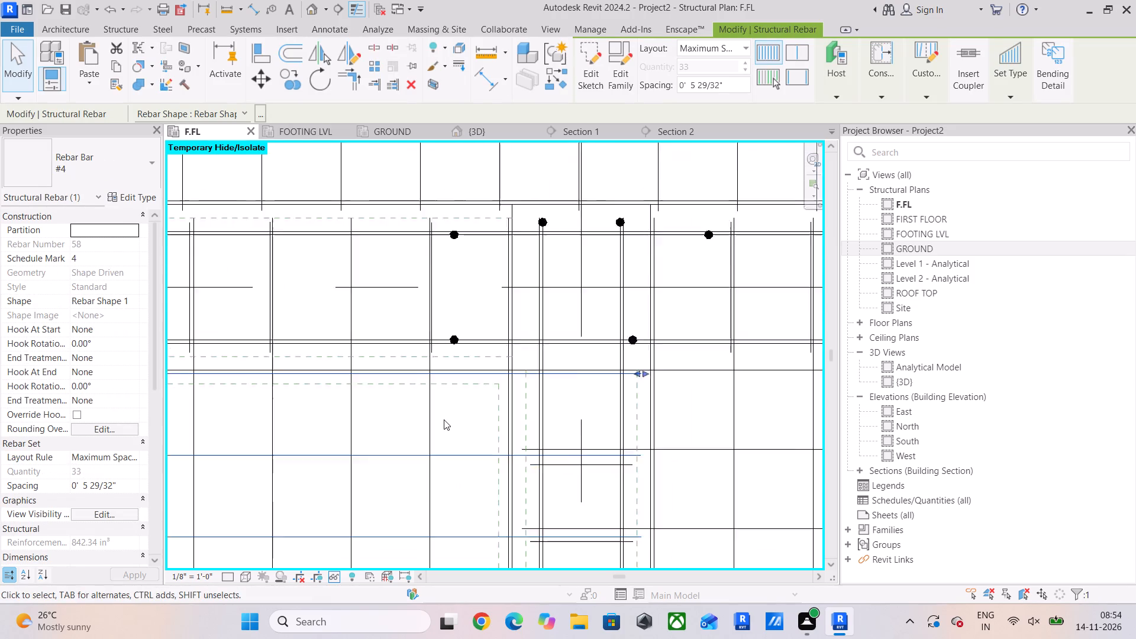
scroll(444, 419, down, 9)
scroll(269, 408, up, 4)
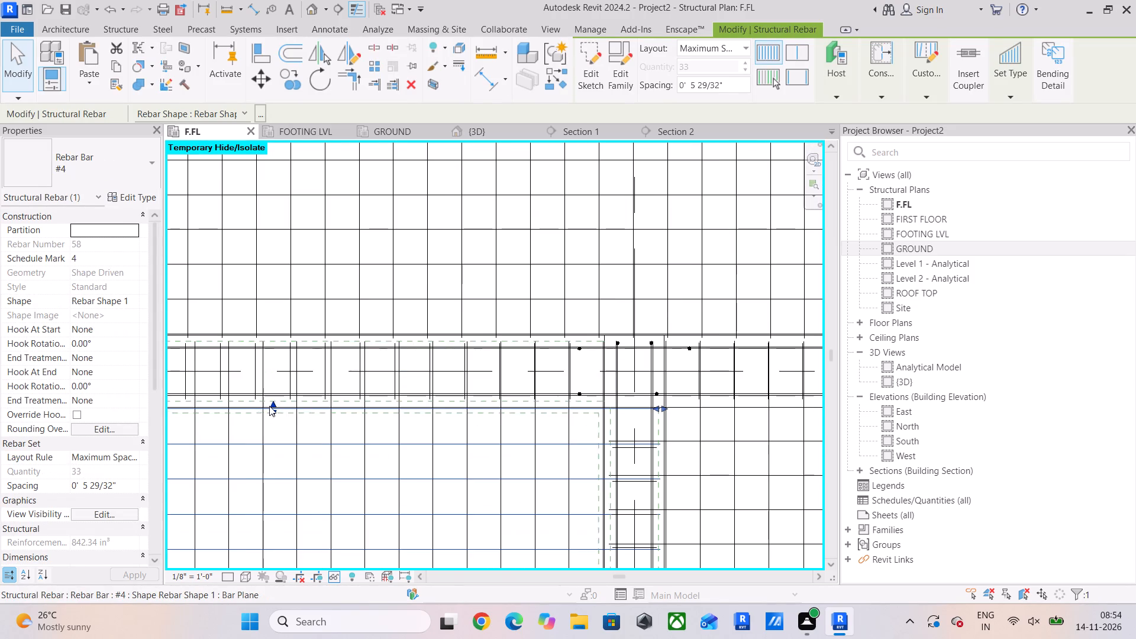
scroll(269, 406, up, 4)
scroll(270, 406, down, 3)
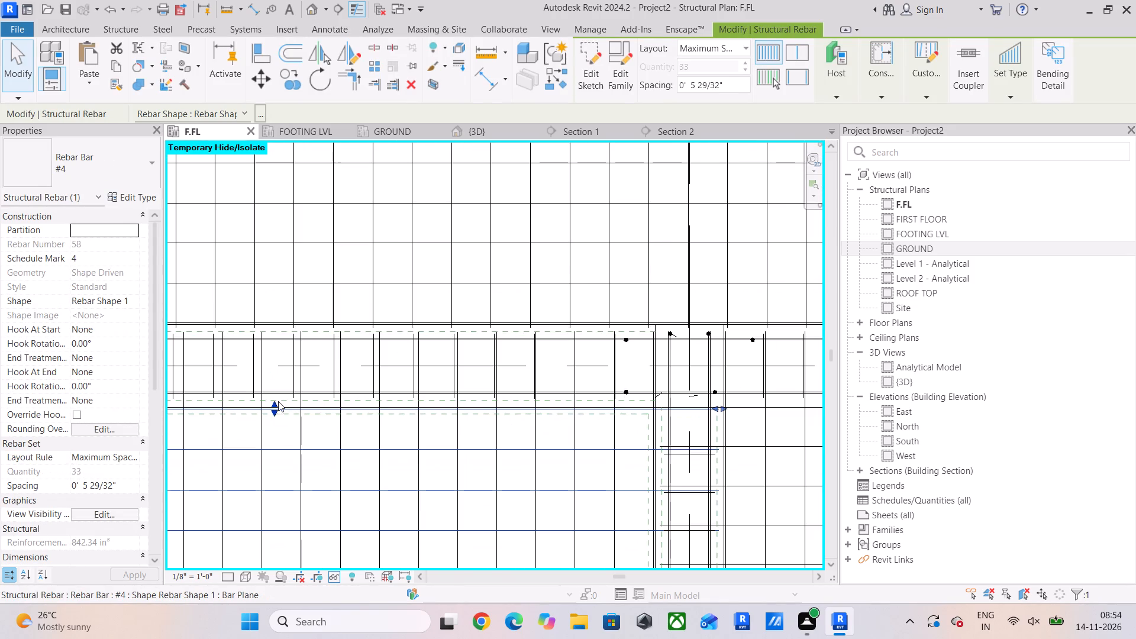
drag(275, 412, 276, 424)
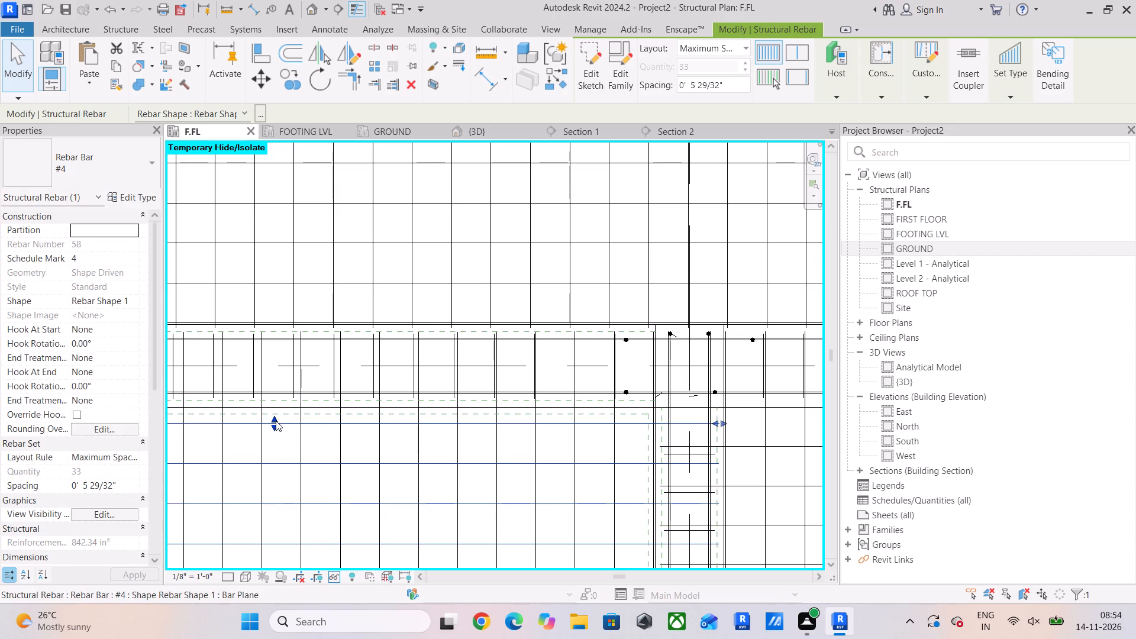
drag(273, 418, 276, 411)
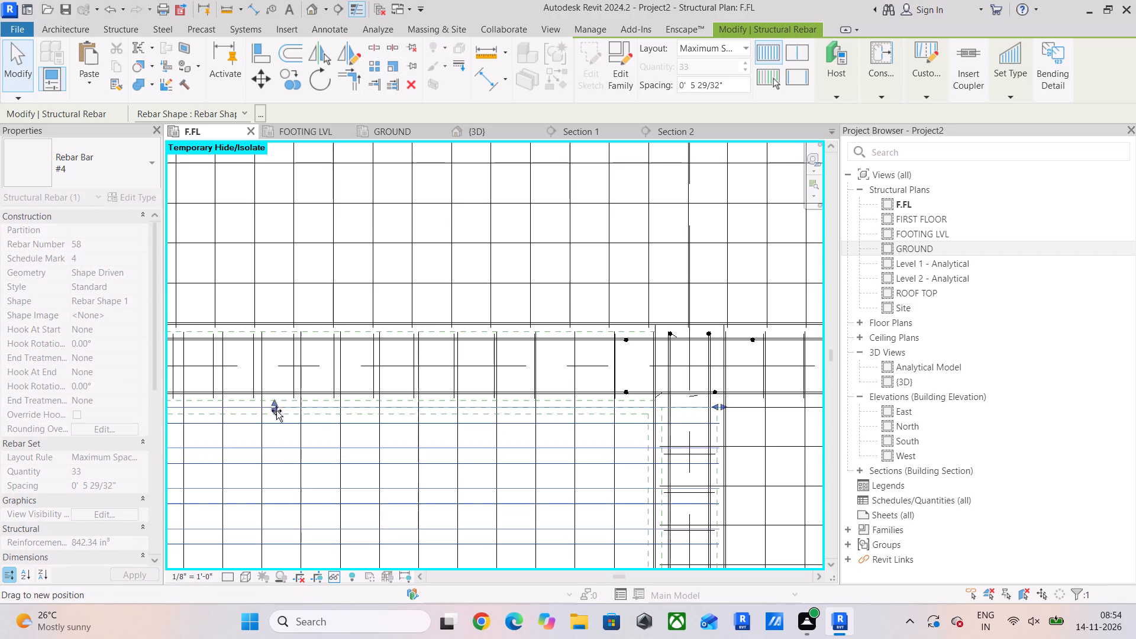
drag(276, 411, 278, 408)
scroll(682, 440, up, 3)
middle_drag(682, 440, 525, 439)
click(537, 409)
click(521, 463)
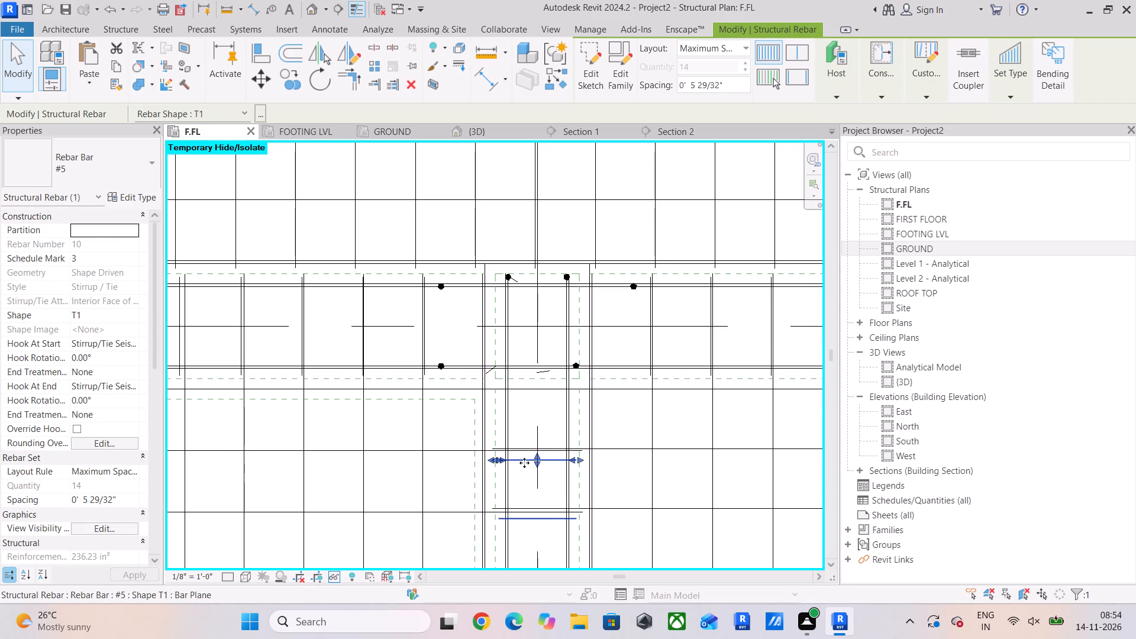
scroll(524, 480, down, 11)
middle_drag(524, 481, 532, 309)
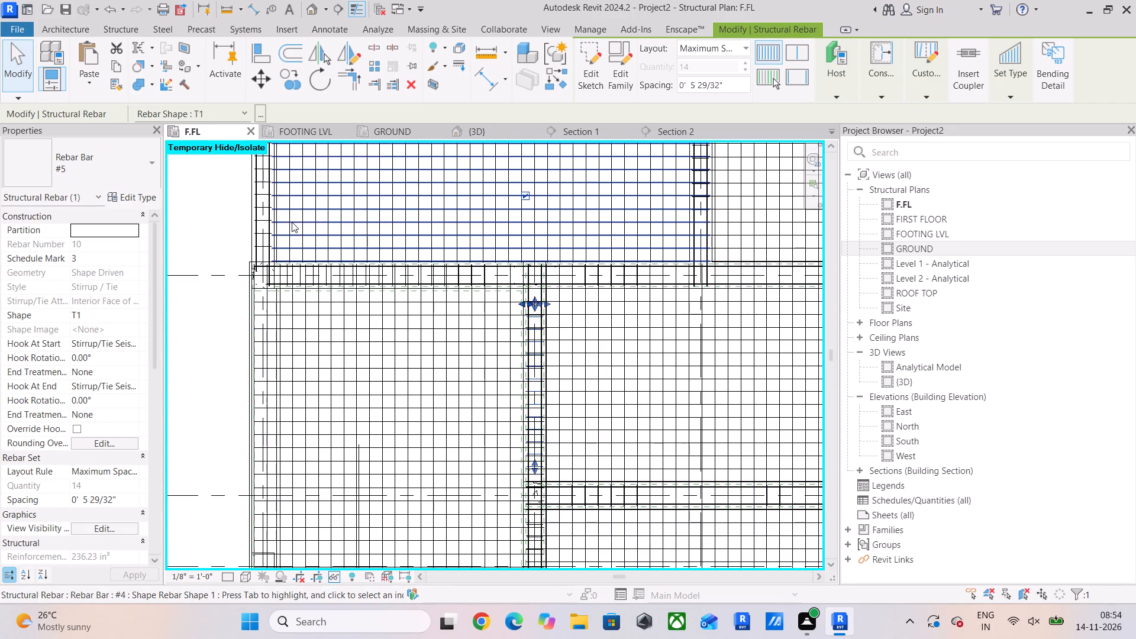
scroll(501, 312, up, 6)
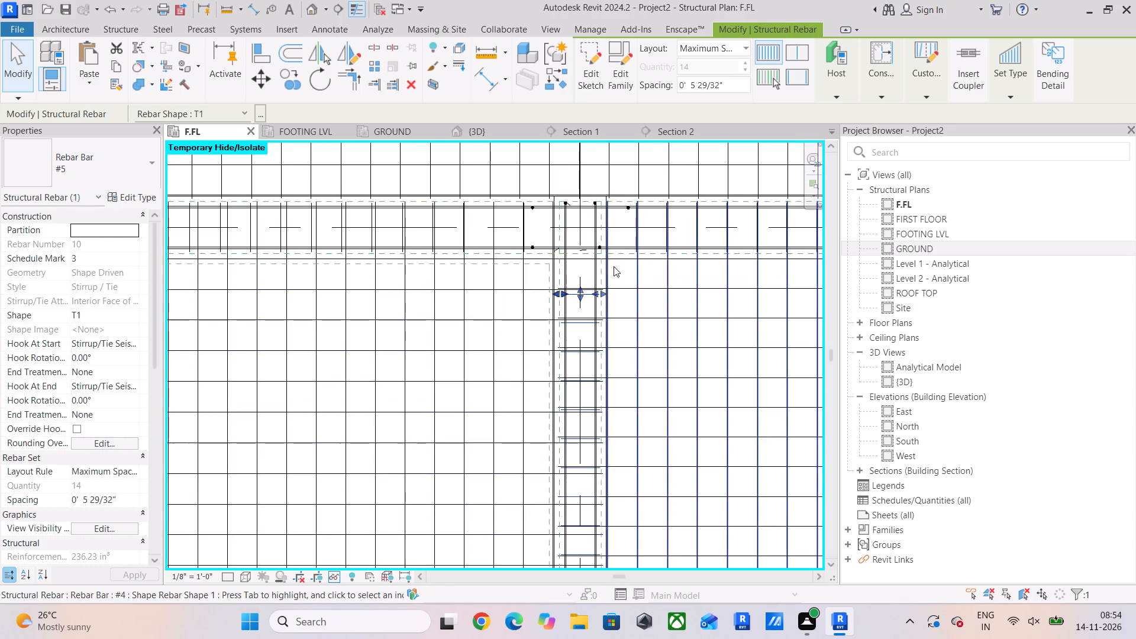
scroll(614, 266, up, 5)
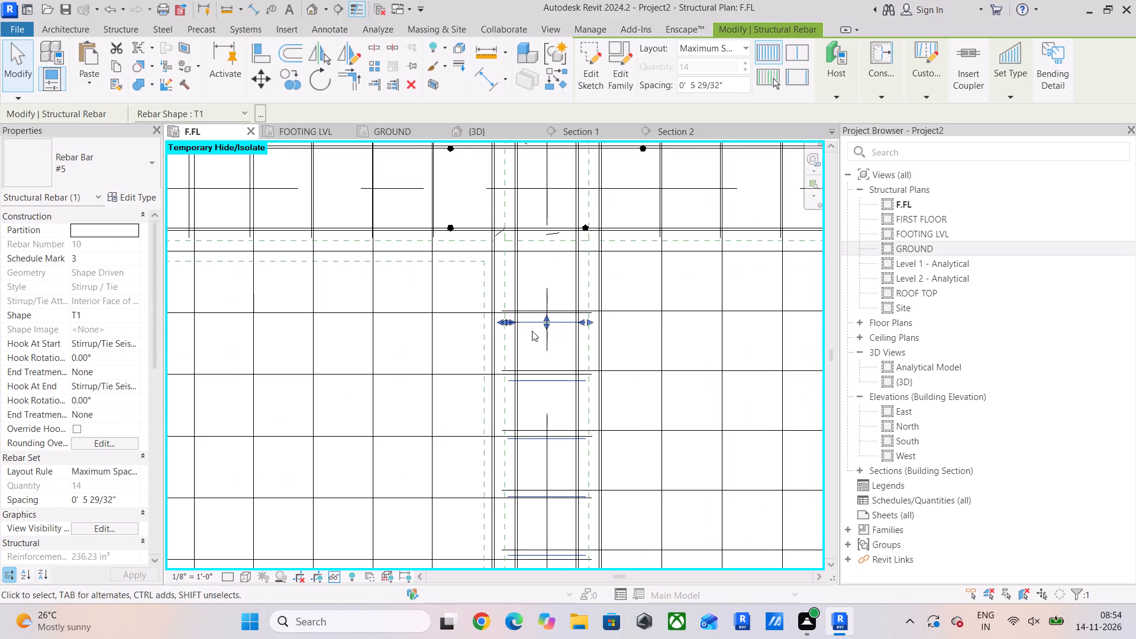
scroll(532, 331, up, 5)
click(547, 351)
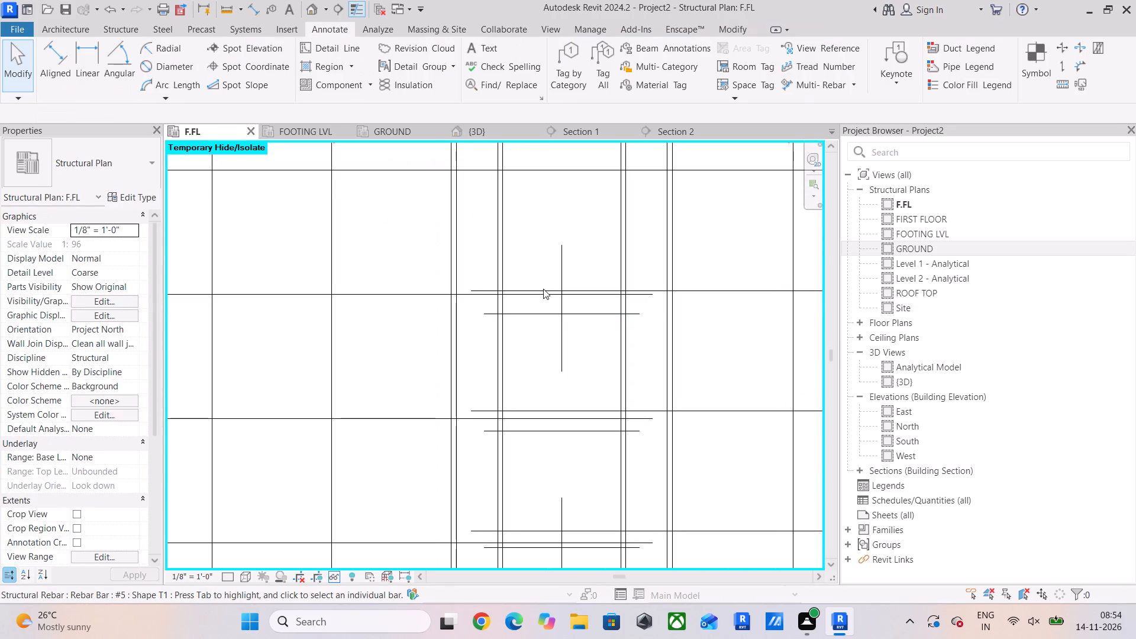
Pull the south end of the southeast panel's east-west #4 slab bar set north, clear of the panel's southern beam.
click(547, 286)
scroll(614, 291, down, 5)
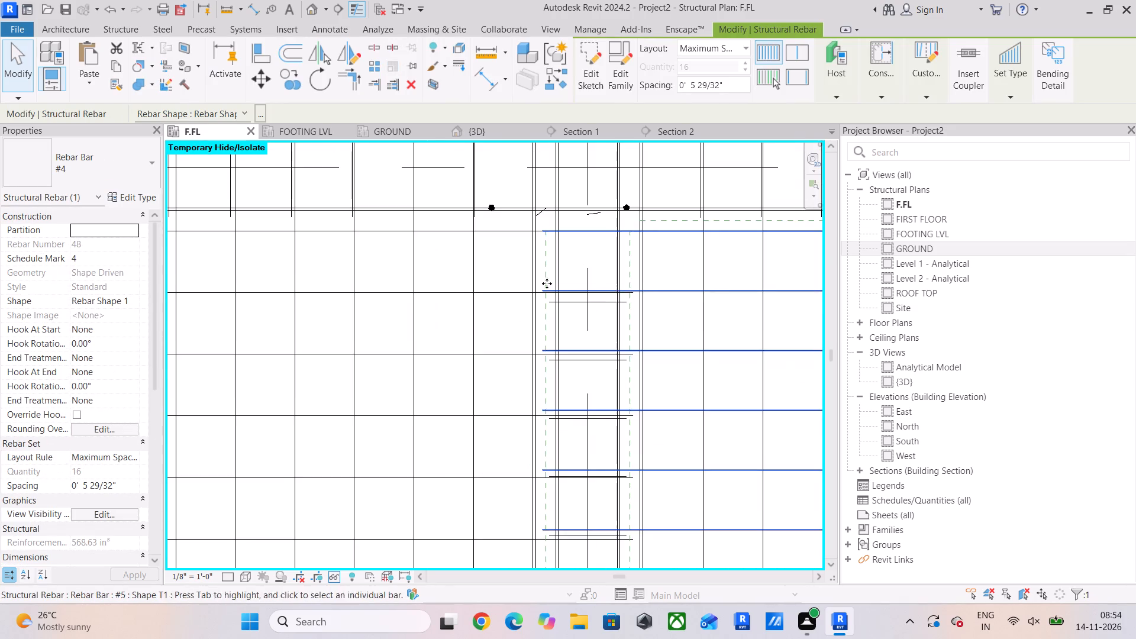
scroll(544, 277, up, 4)
scroll(715, 313, down, 12)
middle_drag(727, 331, 492, 203)
scroll(538, 432, up, 2)
middle_drag(538, 435, 470, 380)
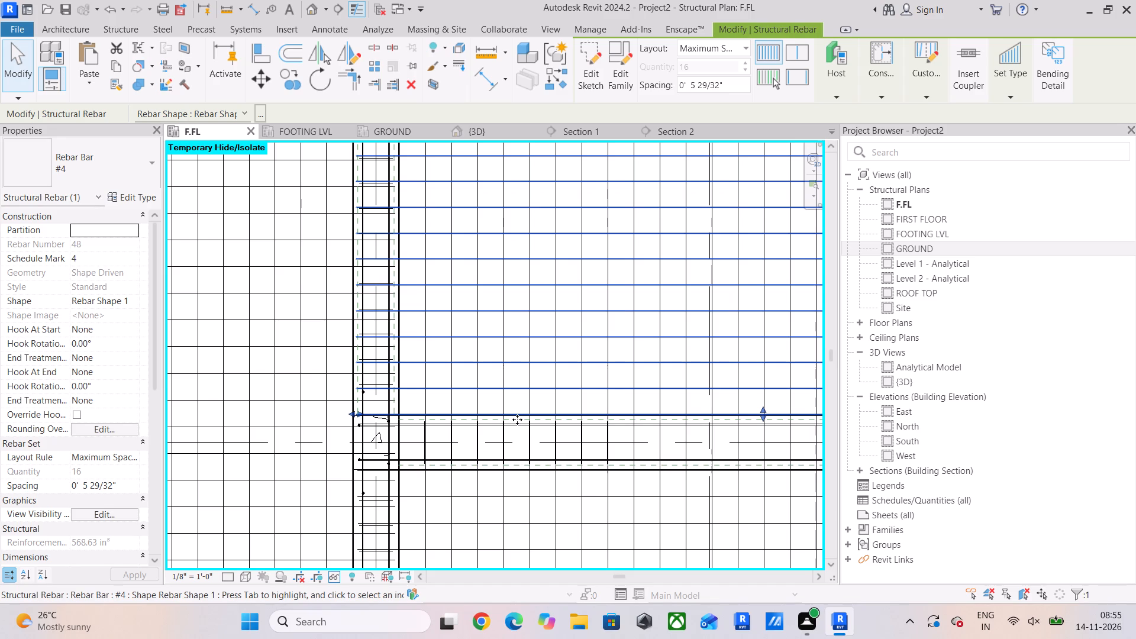
scroll(767, 393, up, 3)
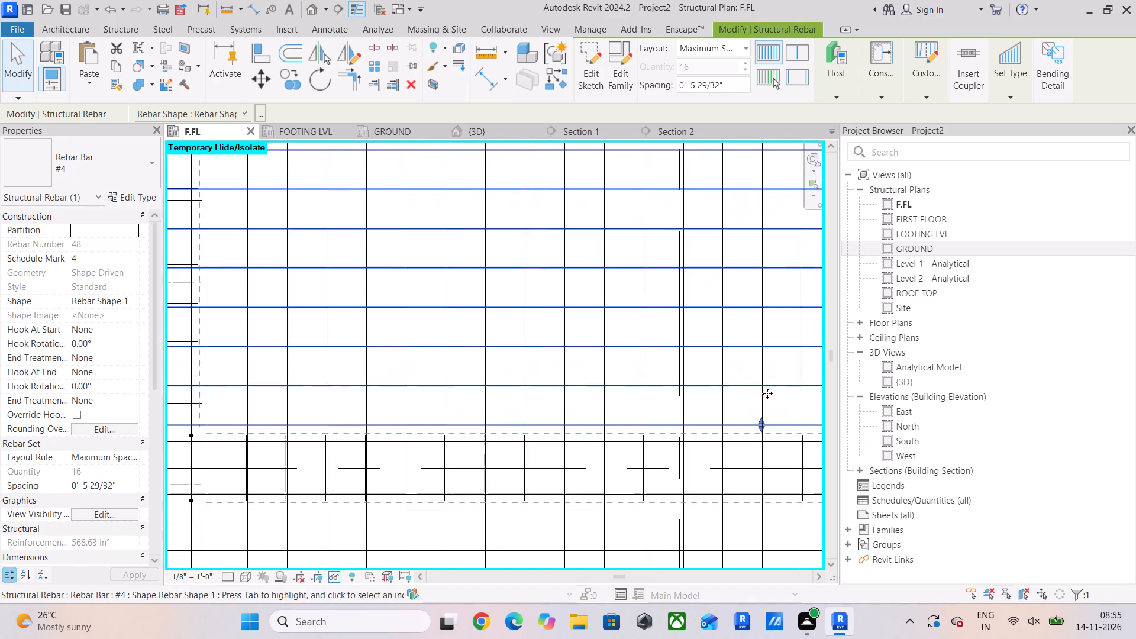
drag(760, 417, 760, 399)
Extend the south end of the interior north-south beam's #5 T1 stirrup set to the southeast panel's last east-west #4 bar.
scroll(532, 421, down, 1)
middle_drag(532, 421, 688, 436)
scroll(383, 410, up, 3)
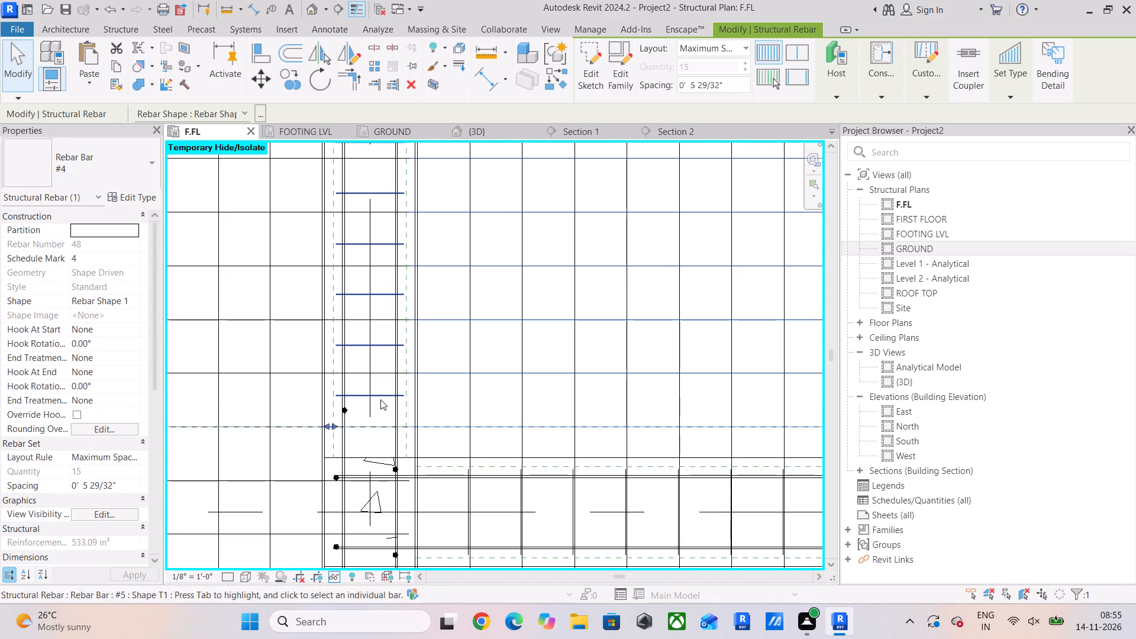
click(380, 399)
drag(372, 401, 368, 430)
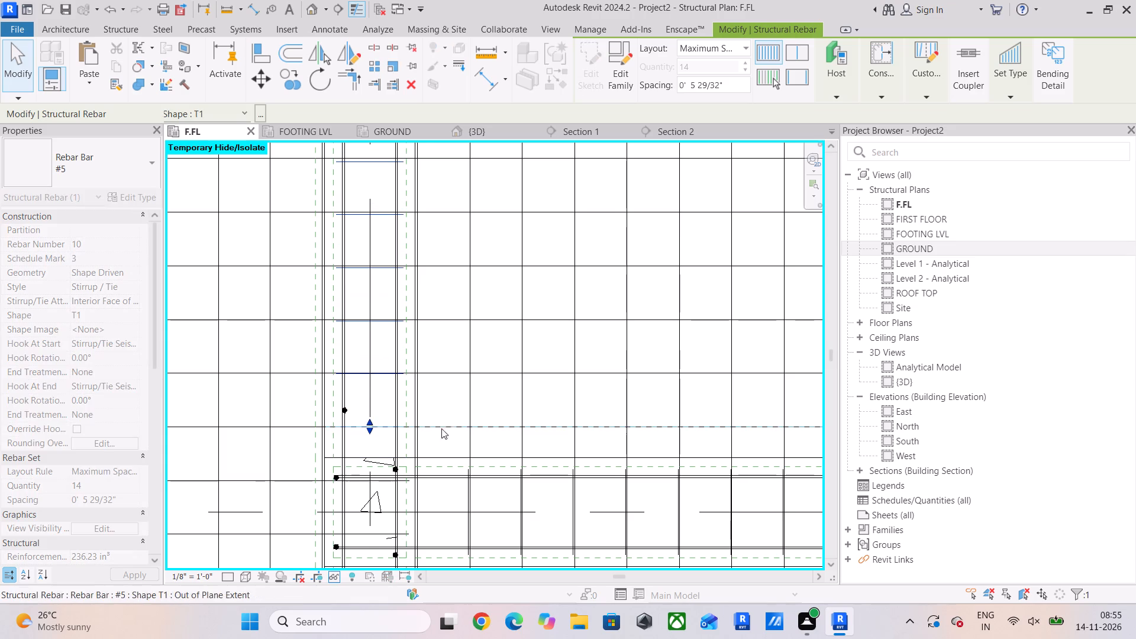
Extend the north end of the same #5 T1 stirrup set to the first east-west #4 slab bar below the northern beam.
scroll(375, 404, down, 6)
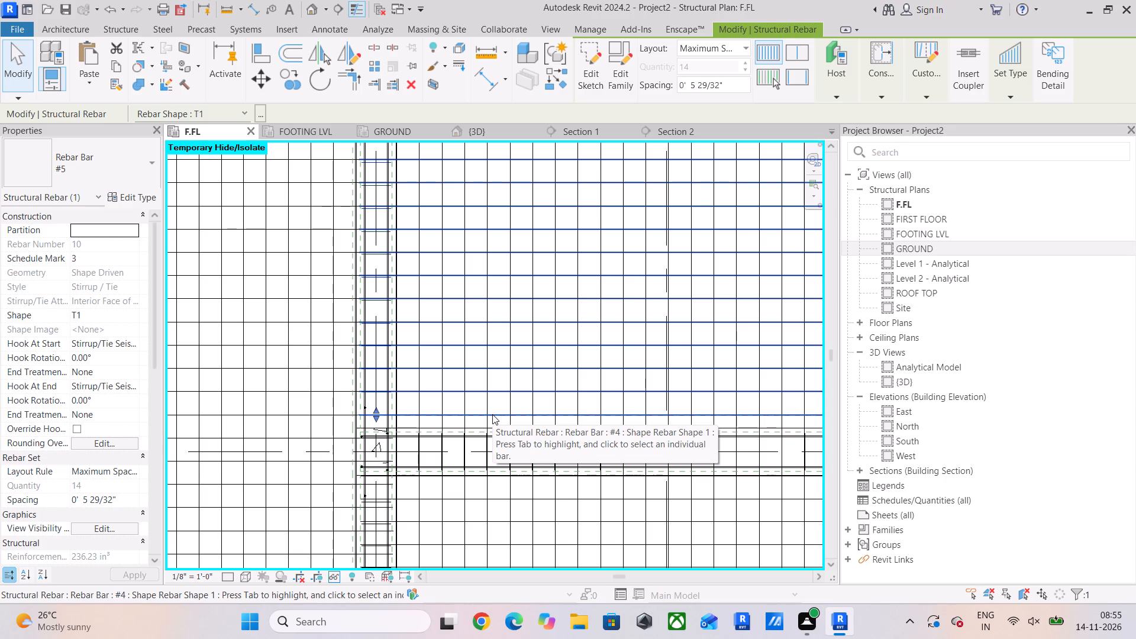
middle_drag(537, 332, 531, 522)
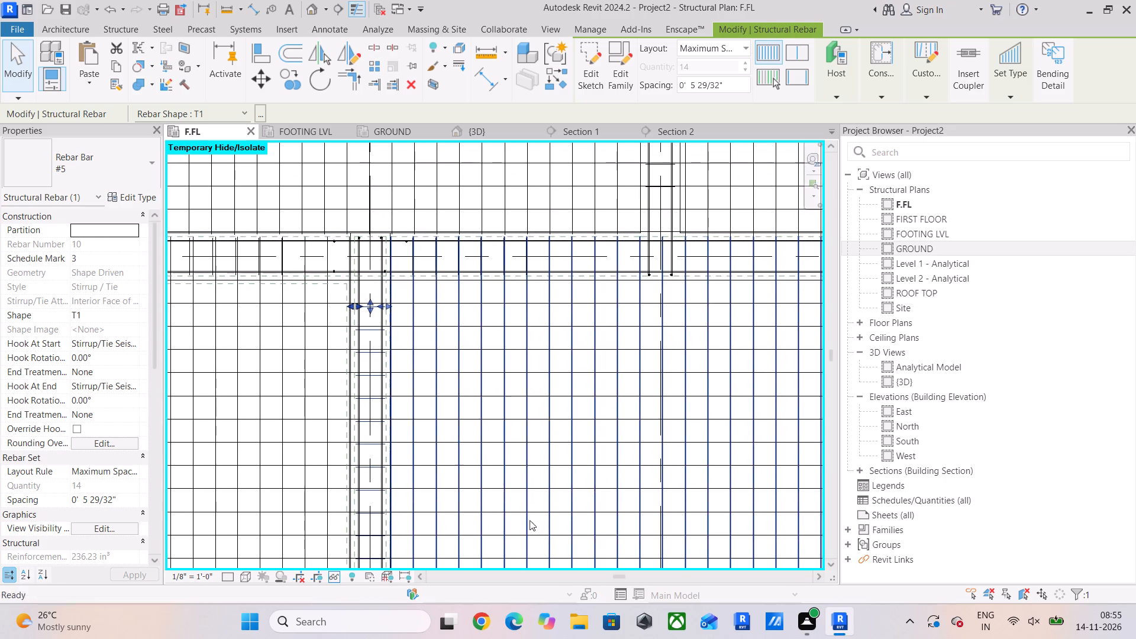
scroll(375, 322, up, 5)
scroll(356, 272, up, 6)
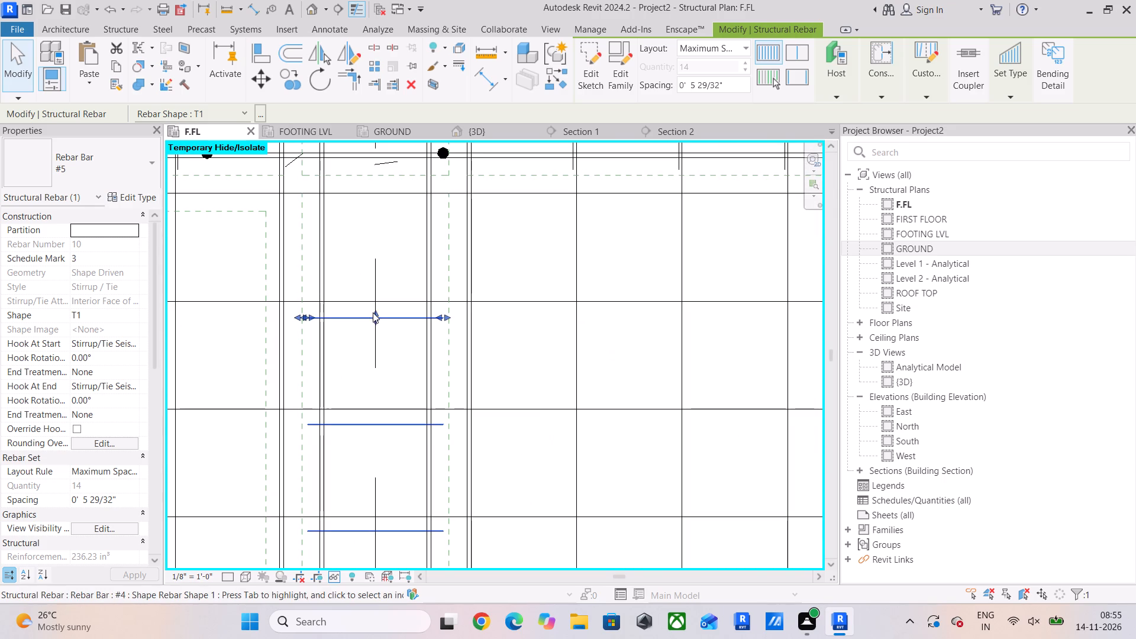
drag(373, 312, 375, 305)
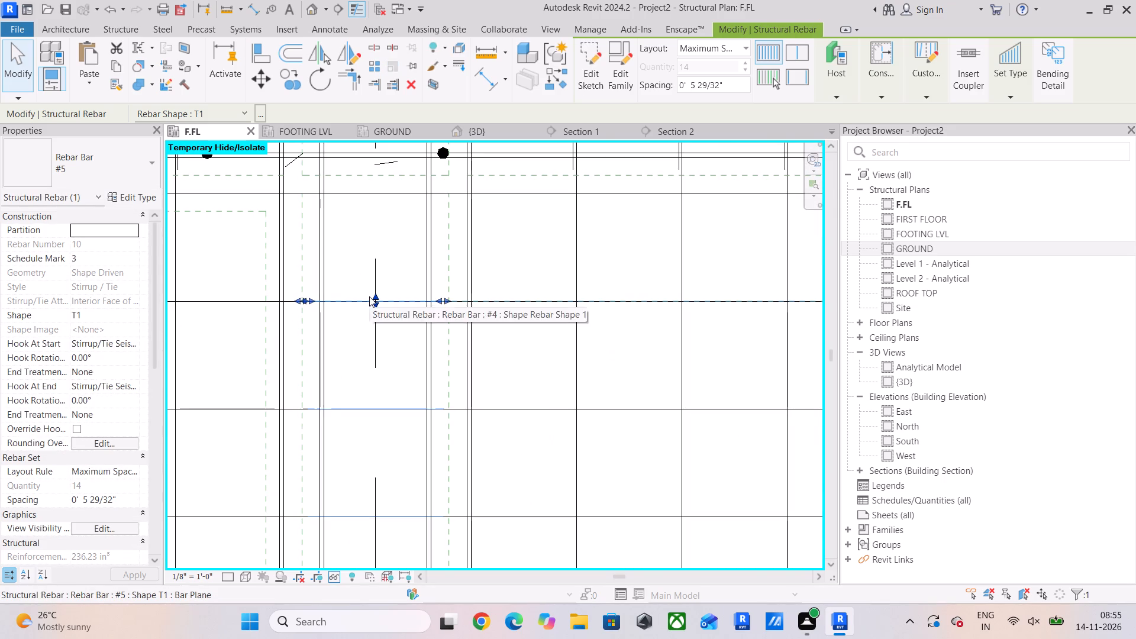
drag(372, 296, 379, 190)
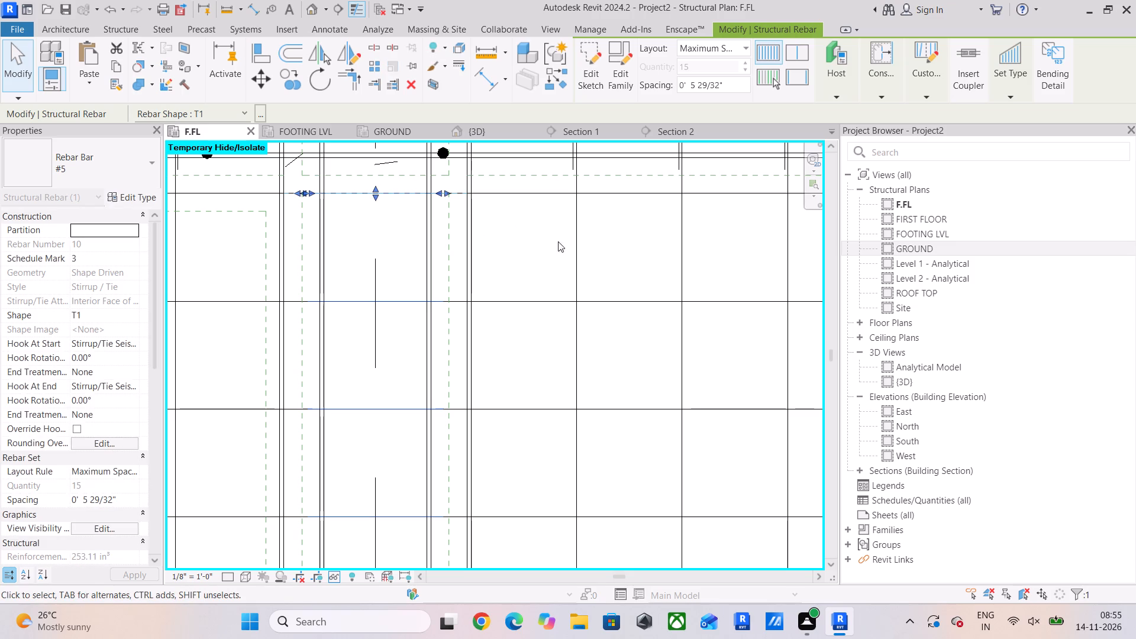
click(524, 241)
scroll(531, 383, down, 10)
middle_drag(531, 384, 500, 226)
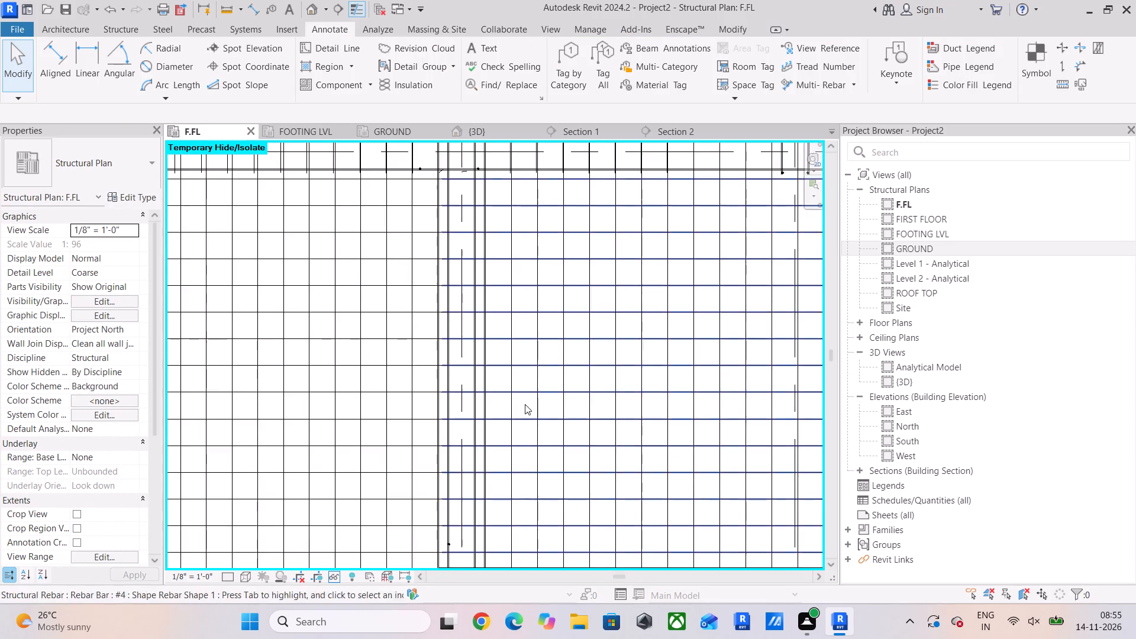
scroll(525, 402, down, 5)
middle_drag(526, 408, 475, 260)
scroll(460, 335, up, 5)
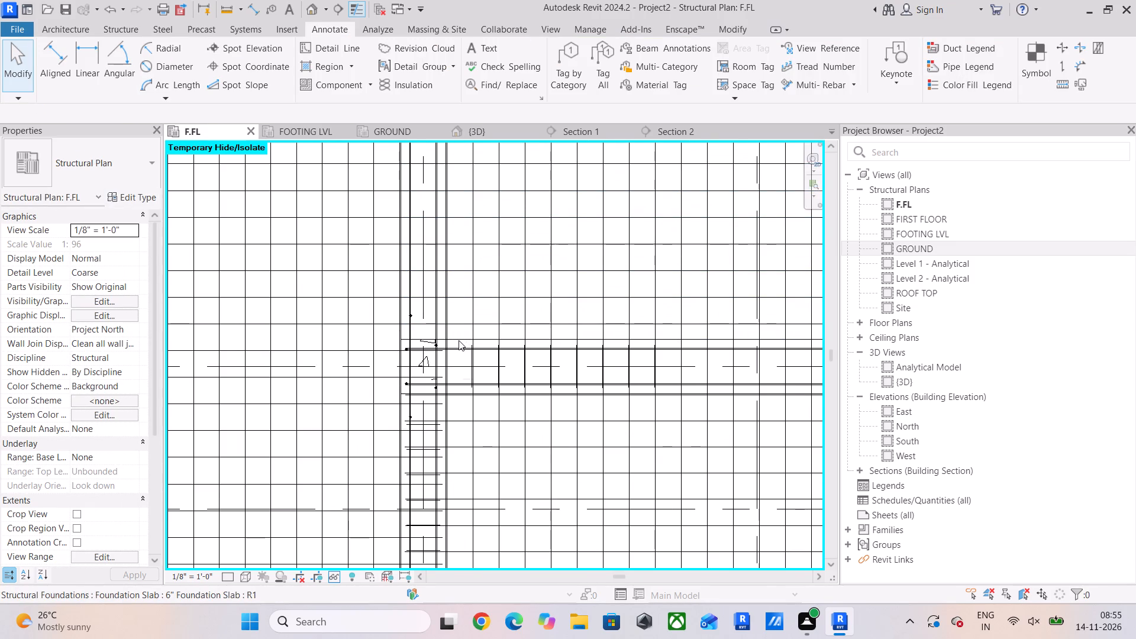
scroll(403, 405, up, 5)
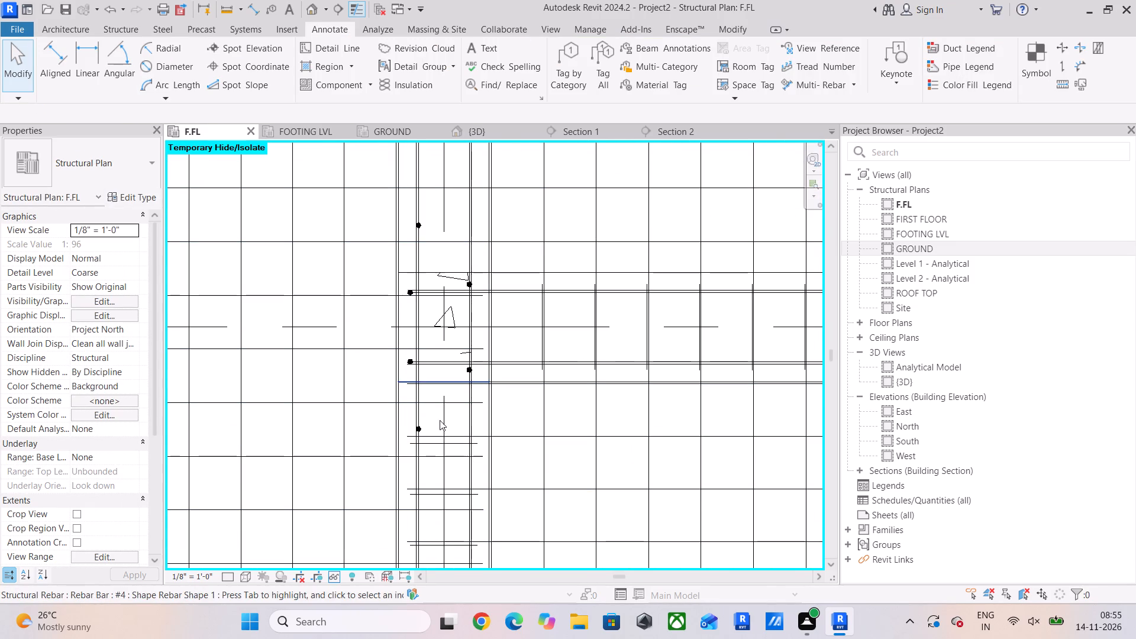
Align the north end of the southeast panel's east-west #4 slab bar set with the west panel's first bar below the northern beam.
click(433, 446)
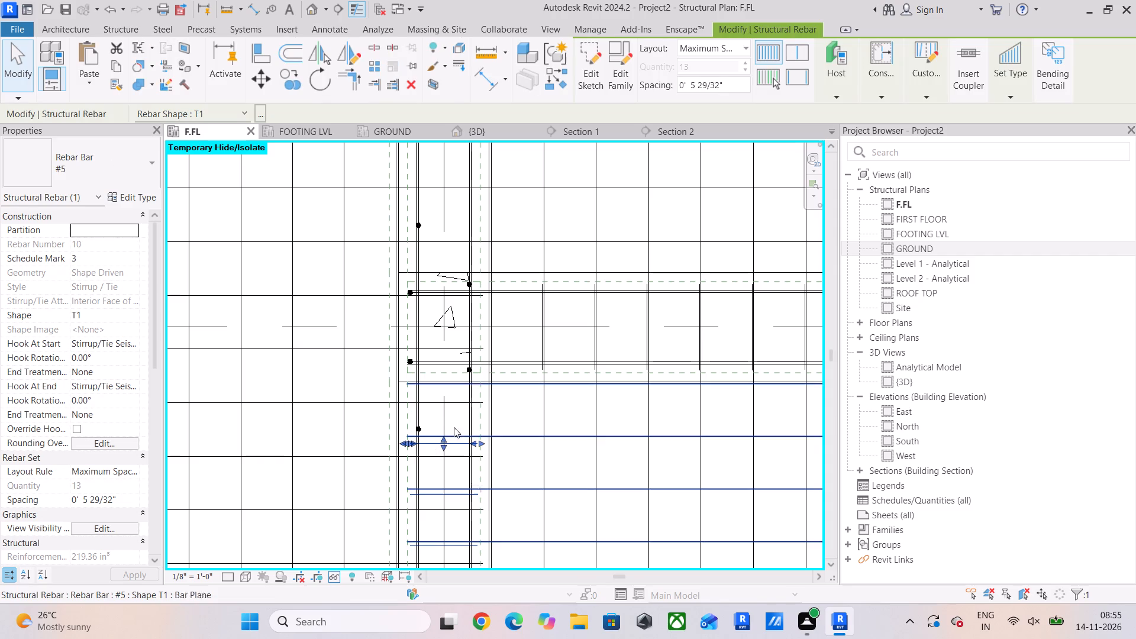
click(516, 434)
scroll(553, 434, down, 4)
middle_drag(567, 431, 385, 432)
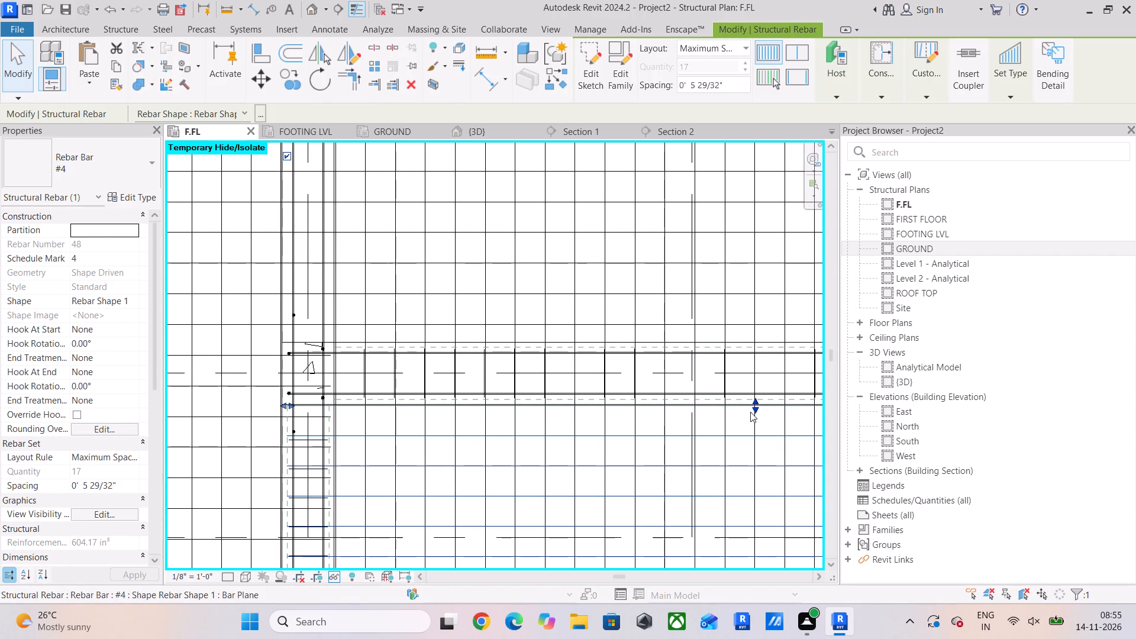
drag(759, 409, 757, 418)
Extend the north end of the interior north-south beam's #5 T1 stirrup set to the first east-west #4 slab bar below the northern beam.
scroll(287, 435, up, 5)
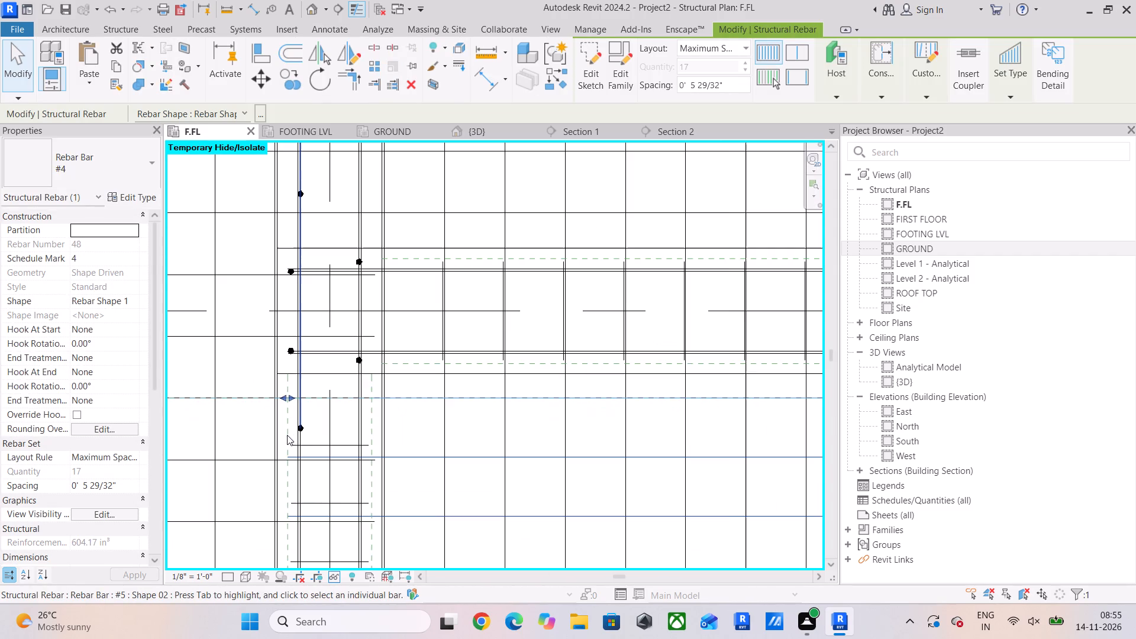
click(323, 448)
drag(328, 440, 333, 398)
Pull the south end of the southeast panel's east-west #4 bar set north to the west panel's bar just above the southern beam.
scroll(404, 443, down, 6)
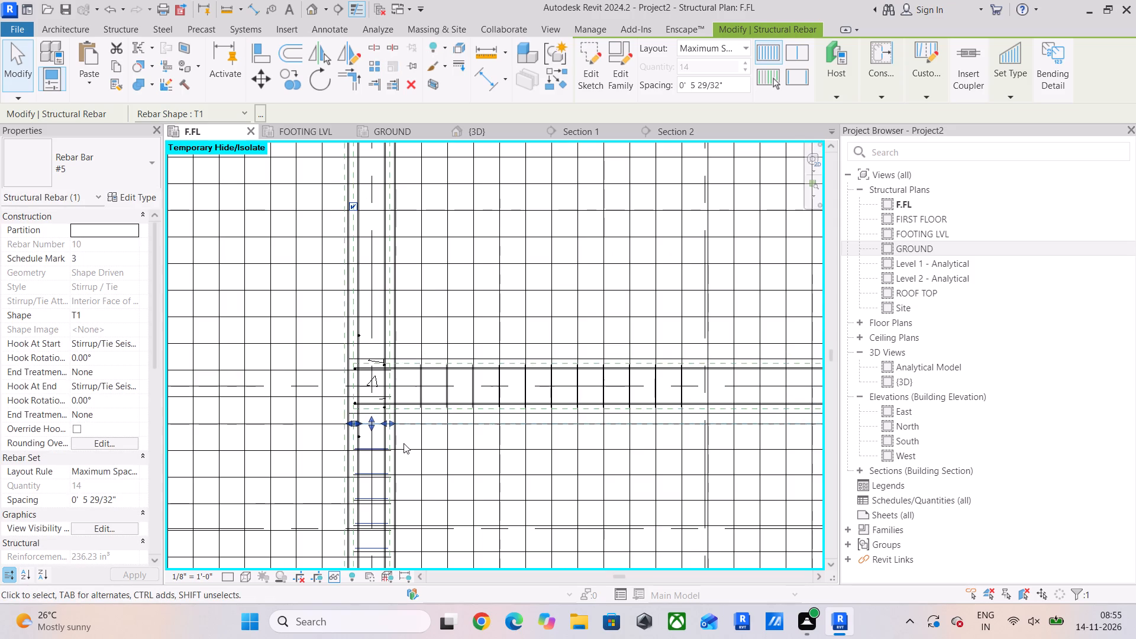
scroll(377, 487, down, 5)
middle_drag(377, 487, 341, 280)
scroll(338, 405, up, 6)
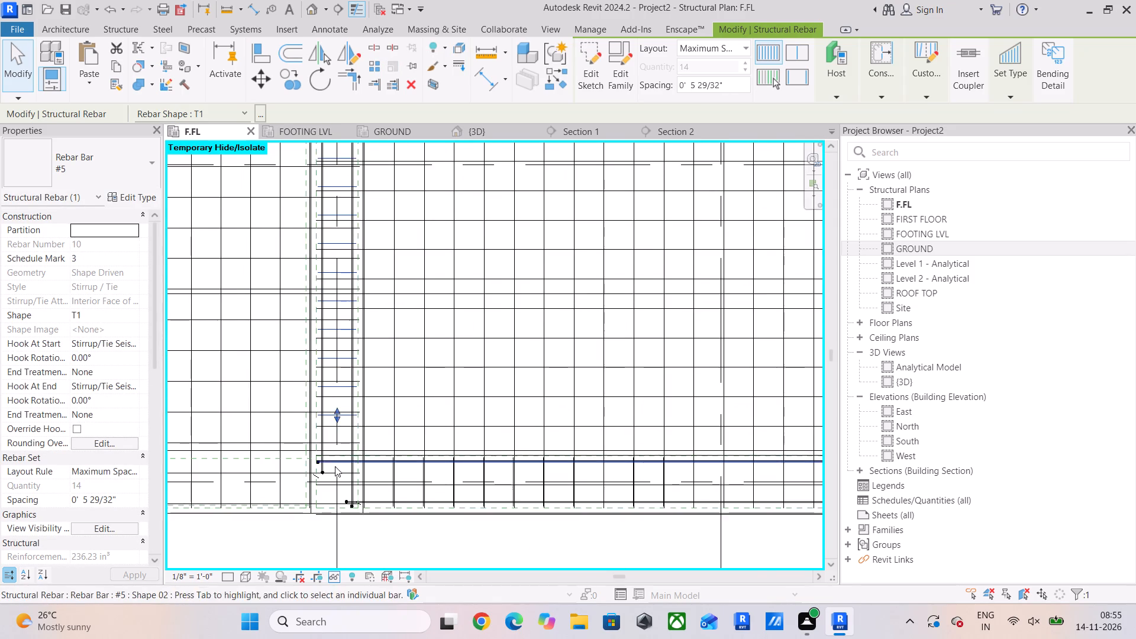
middle_drag(335, 466, 356, 419)
scroll(356, 424, up, 5)
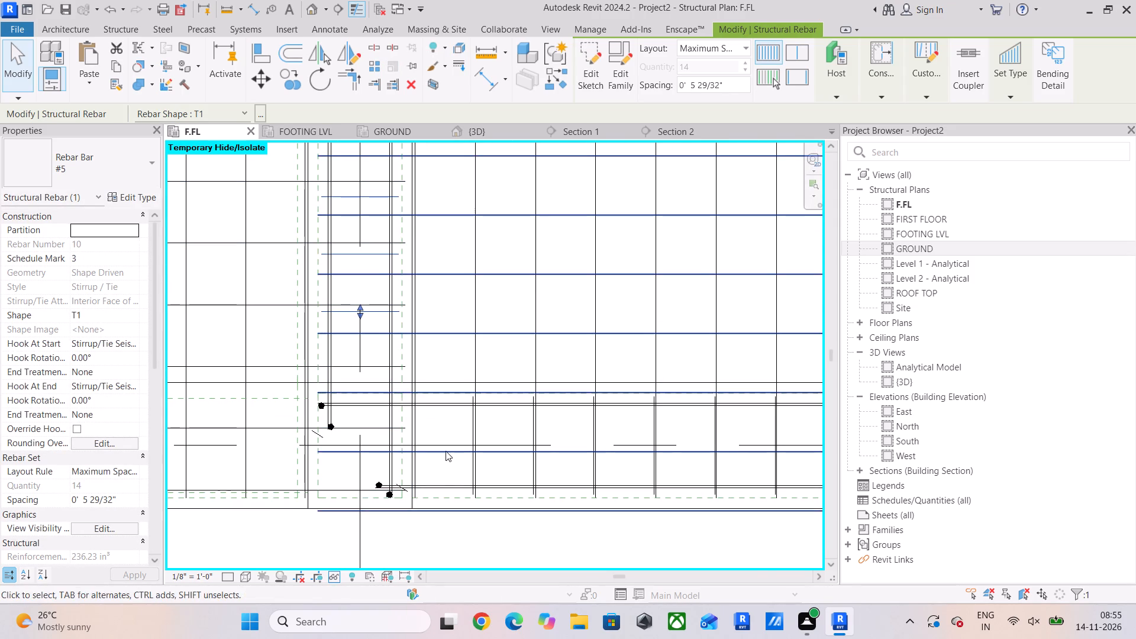
click(446, 451)
scroll(524, 472, down, 6)
middle_drag(527, 472, 393, 470)
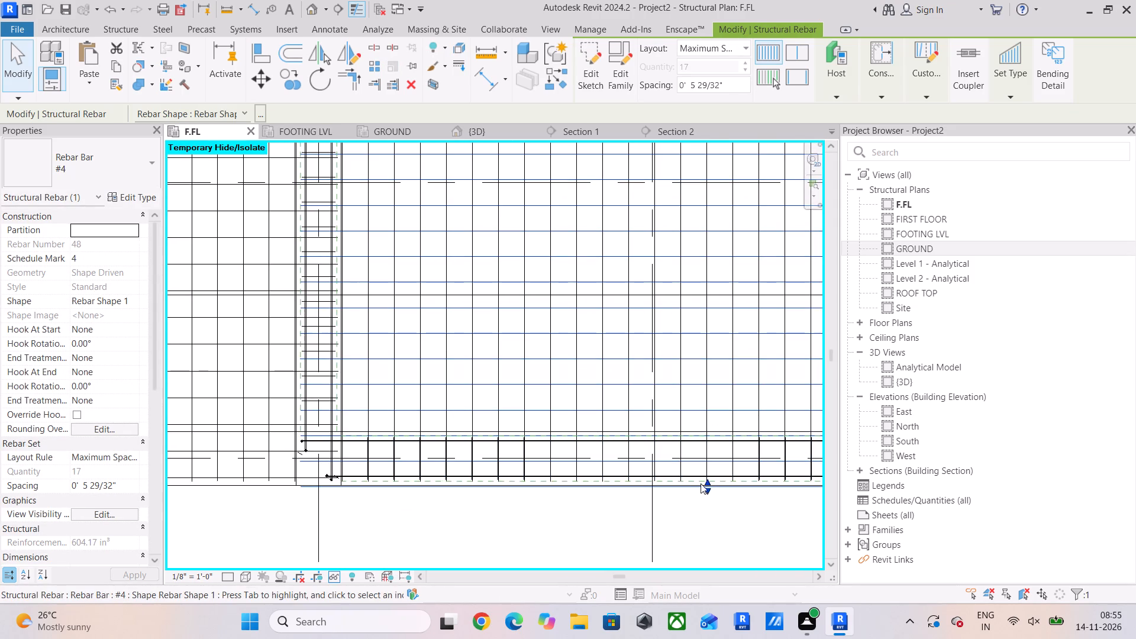
drag(706, 482, 714, 443)
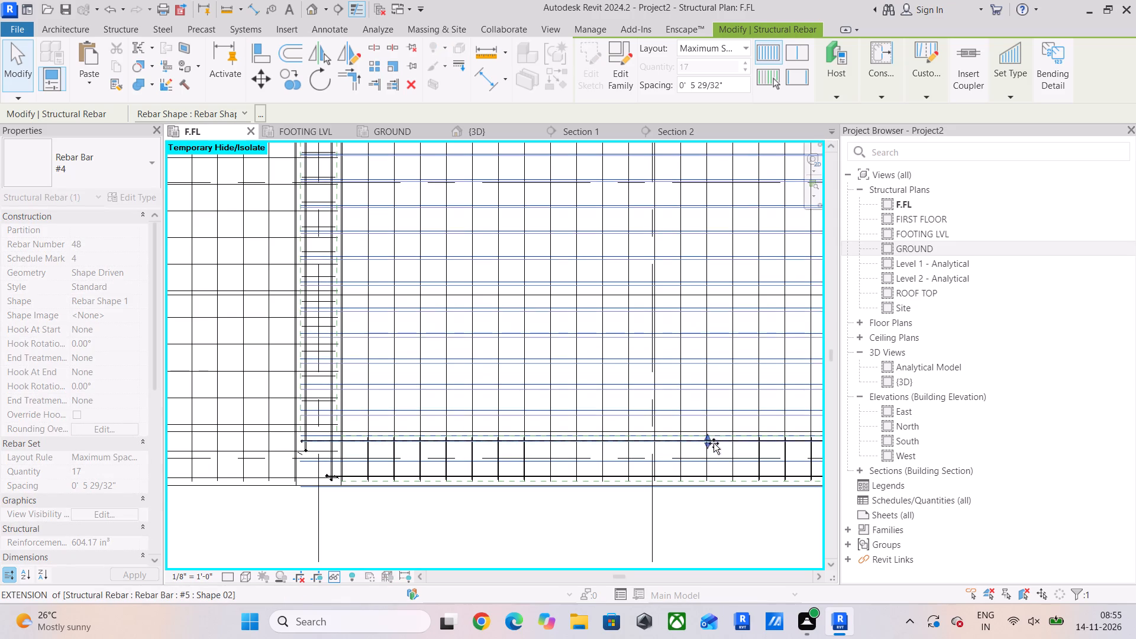
drag(714, 443, 718, 421)
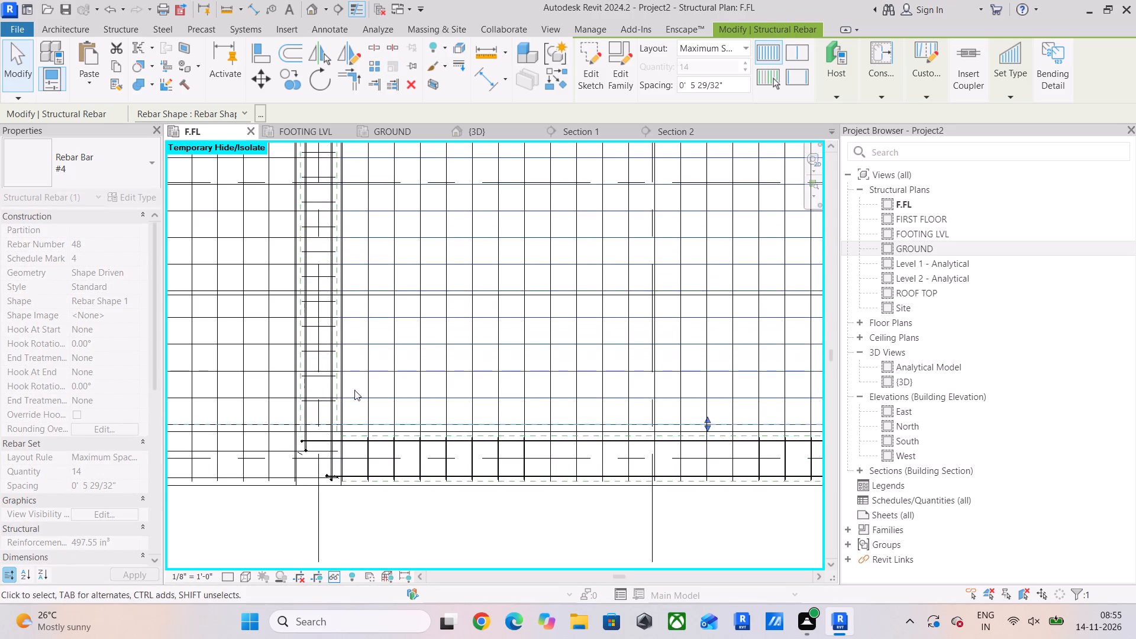
Pull the south end of the west panel's east-west #4 bar set clear of the southern beam, in line with the southeast panel's last bar.
scroll(360, 391, up, 5)
middle_drag(276, 469, 462, 376)
click(347, 419)
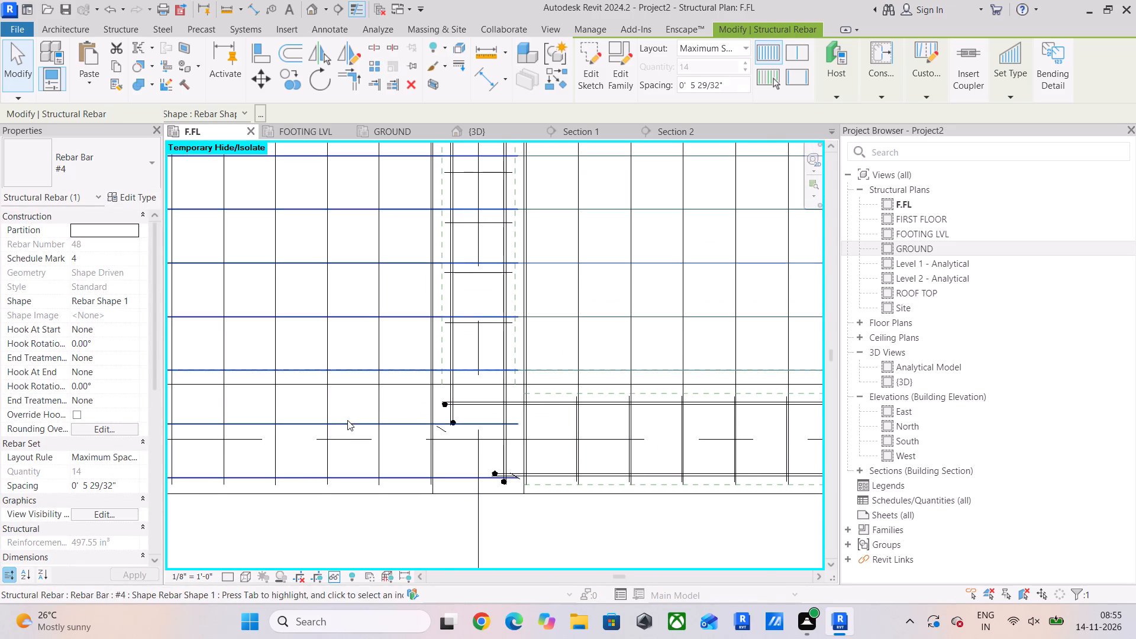
scroll(430, 477, down, 9)
middle_drag(430, 477, 488, 492)
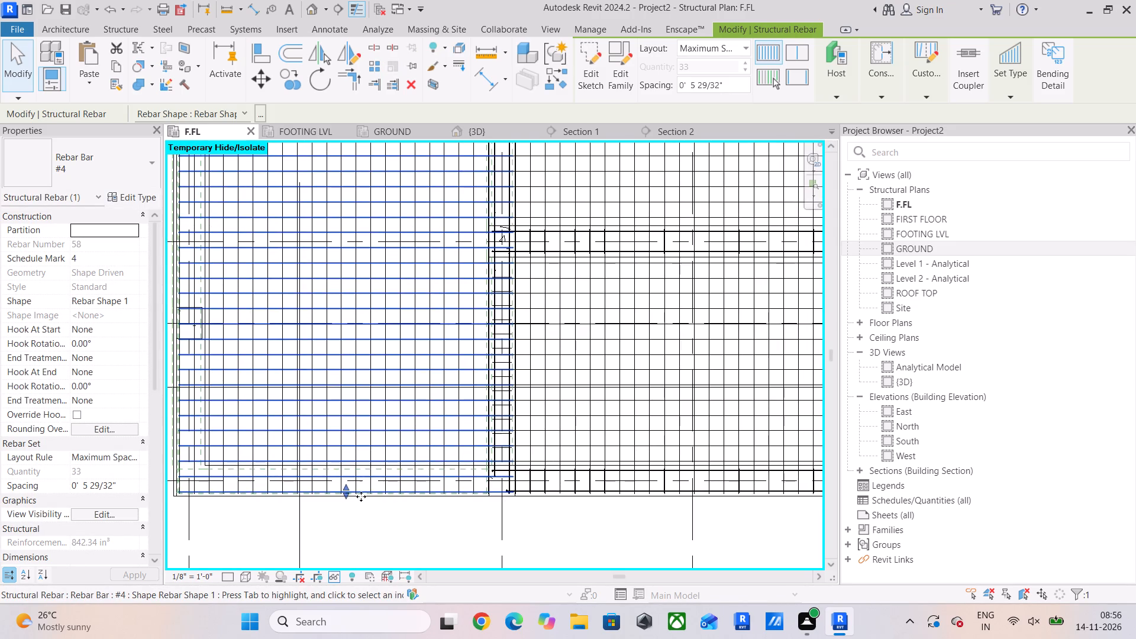
scroll(351, 495, up, 4)
drag(343, 487, 344, 485)
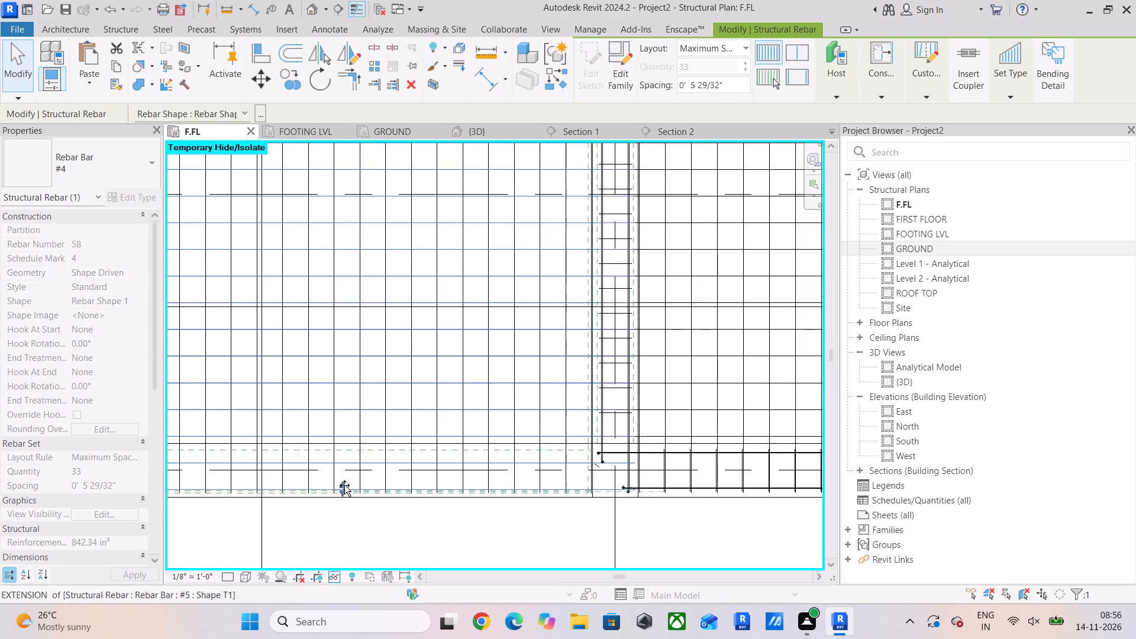
drag(344, 485, 356, 430)
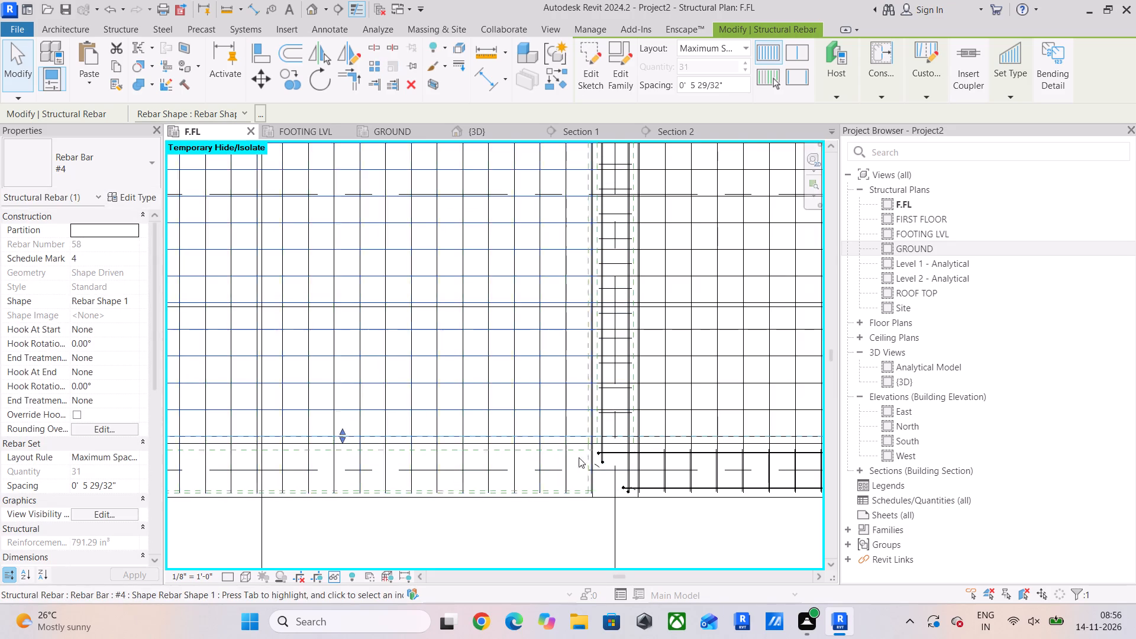
Extend the south end of the interior north-south beam's #5 T1 stirrup set to the last east-west #4 slab bar above the southern beam.
middle_drag(604, 453, 505, 480)
scroll(529, 445, up, 5)
click(512, 440)
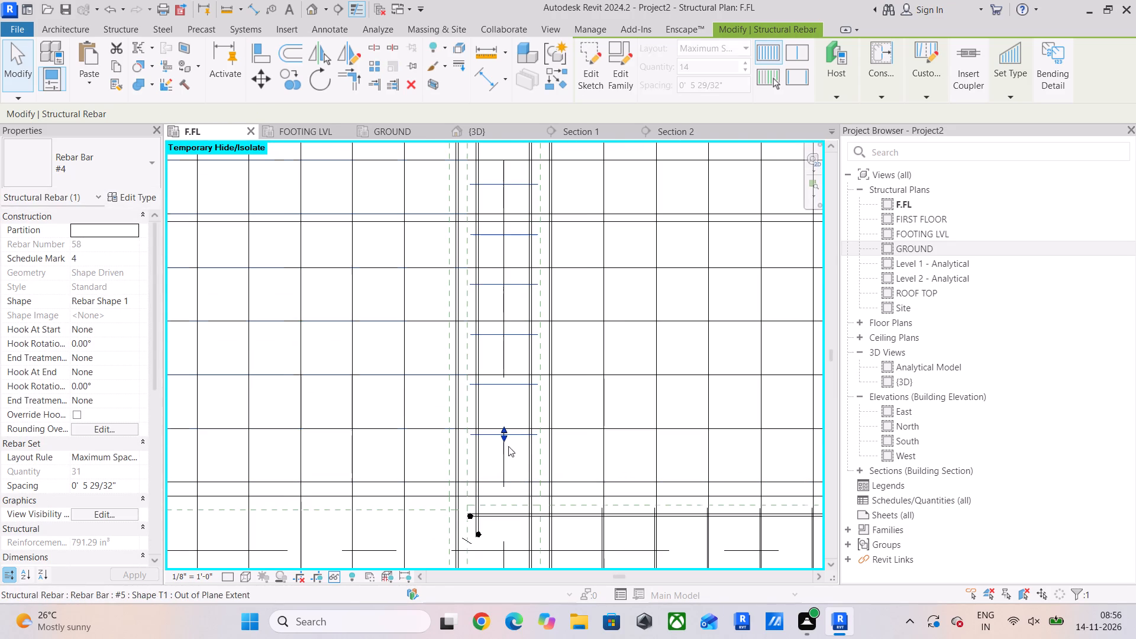
drag(506, 440, 505, 480)
middle_drag(571, 434, 567, 447)
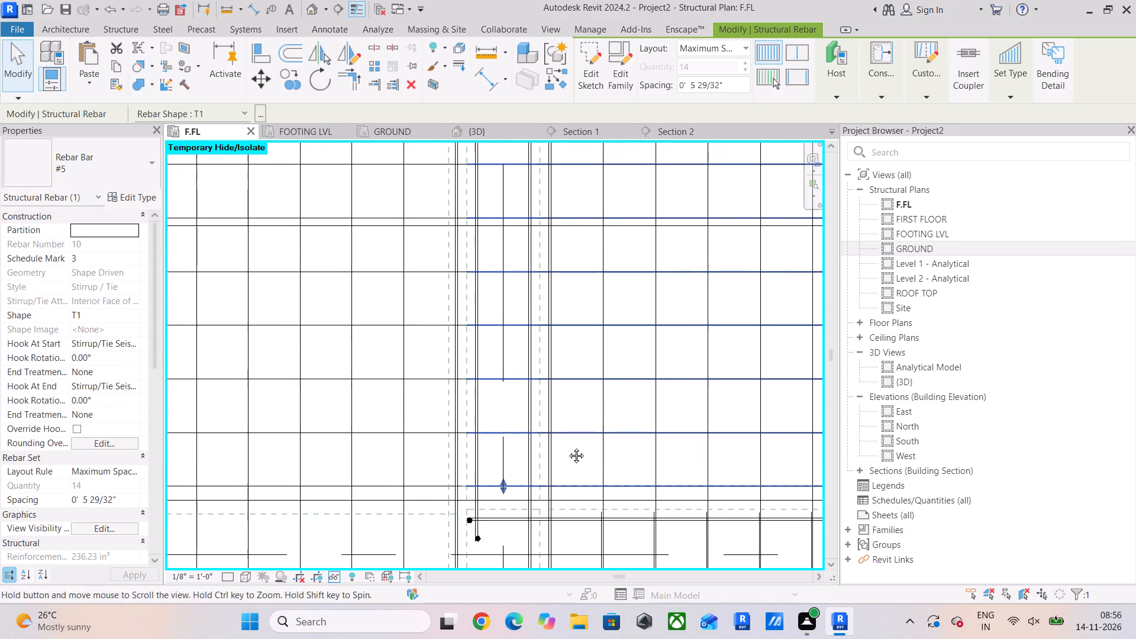
middle_drag(567, 447, 567, 448)
click(570, 414)
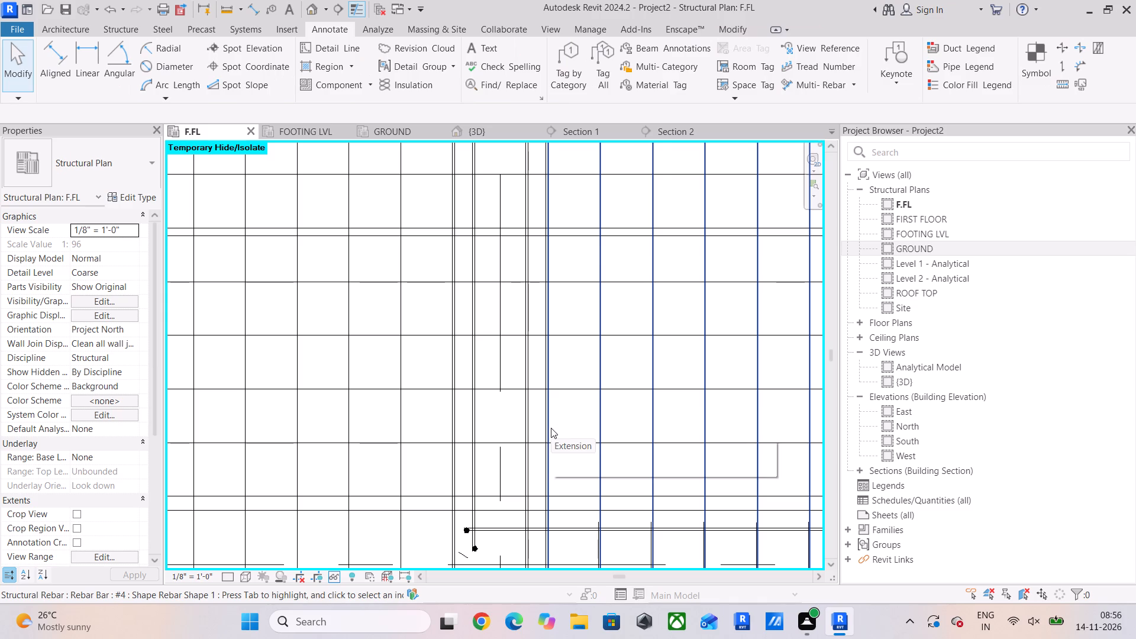
Align the west end of the southern beam's #5 T1 stirrup set with the adjacent north-south #4 slab bar.
scroll(512, 433, down, 3)
middle_drag(556, 440, 497, 388)
scroll(488, 457, up, 9)
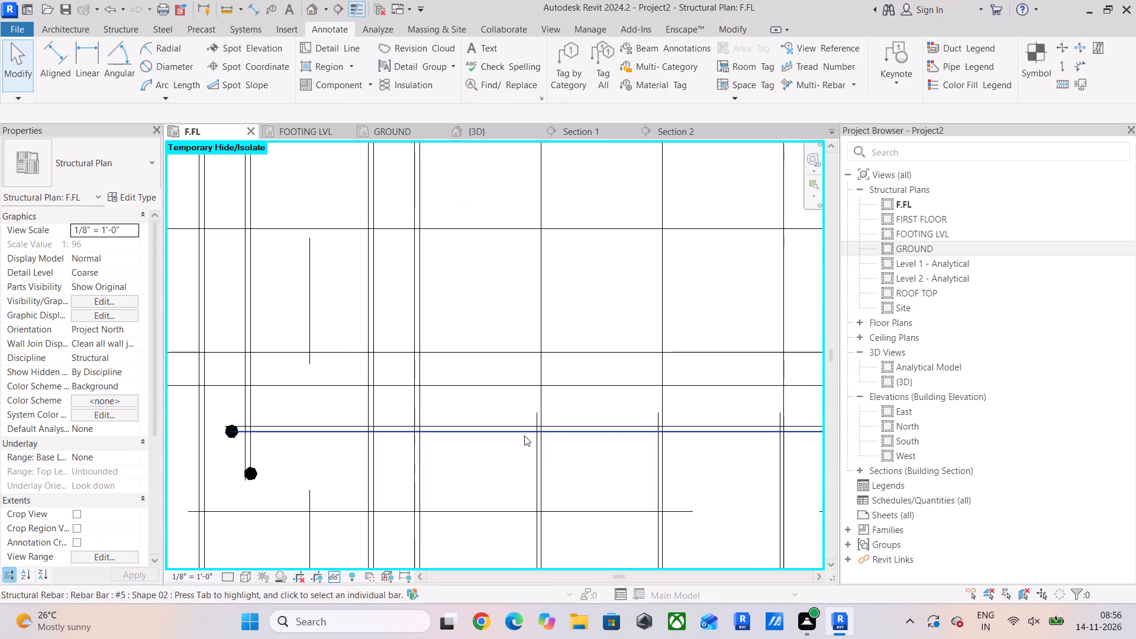
click(535, 461)
click(541, 511)
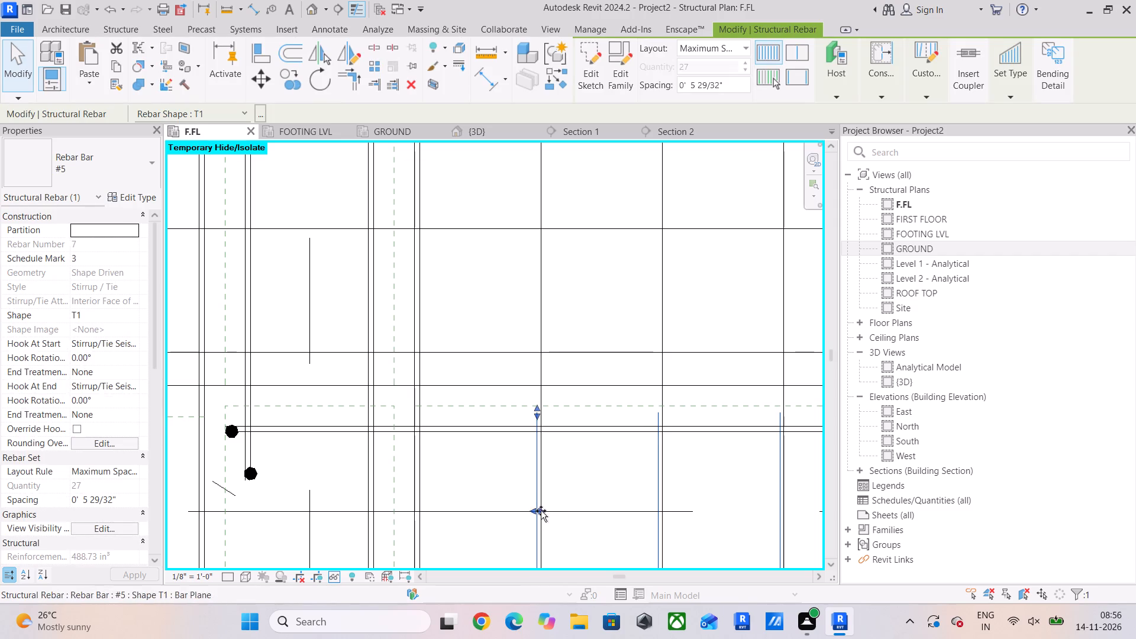
click(596, 477)
Align the east end of the southern beam's #5 T1 stirrup set with the north-south #4 slab bar near the corner column.
scroll(673, 497, down, 6)
middle_drag(721, 506, 393, 509)
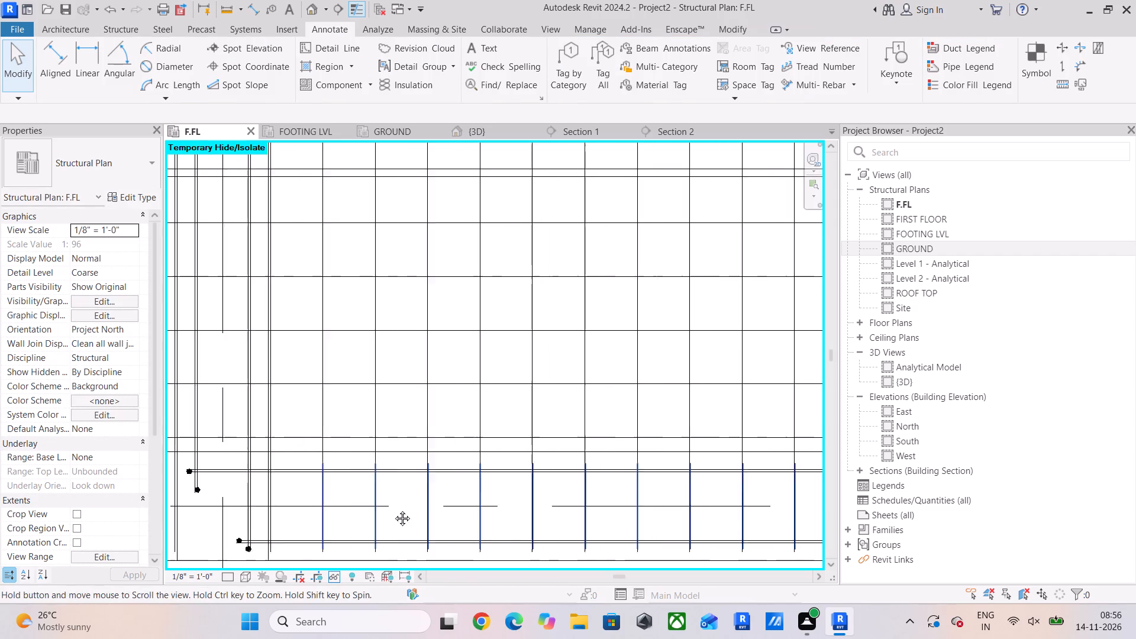
middle_drag(393, 509, 374, 509)
scroll(570, 506, down, 5)
middle_drag(632, 506, 357, 508)
middle_drag(698, 514, 347, 515)
scroll(526, 505, up, 3)
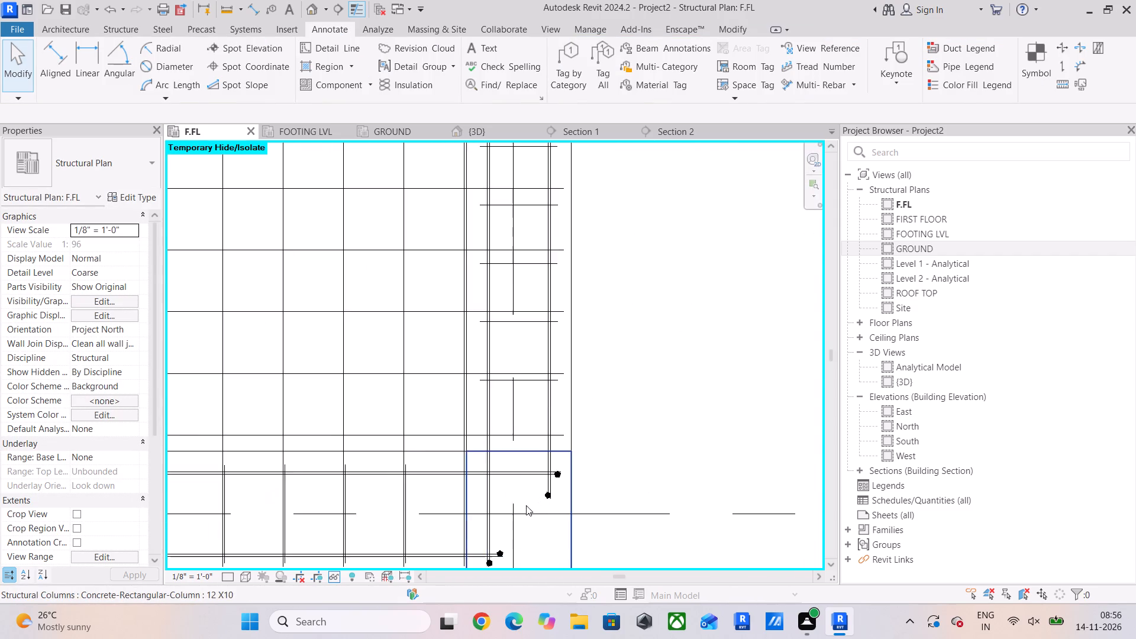
scroll(526, 505, up, 8)
click(430, 492)
scroll(419, 512, up, 4)
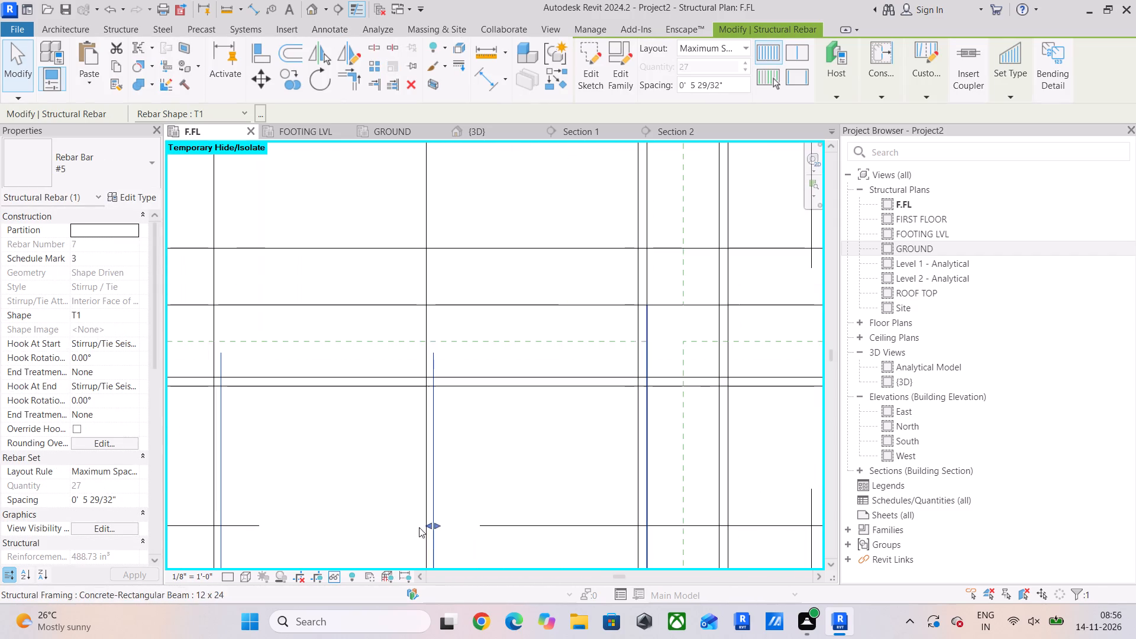
click(428, 525)
scroll(343, 463, down, 5)
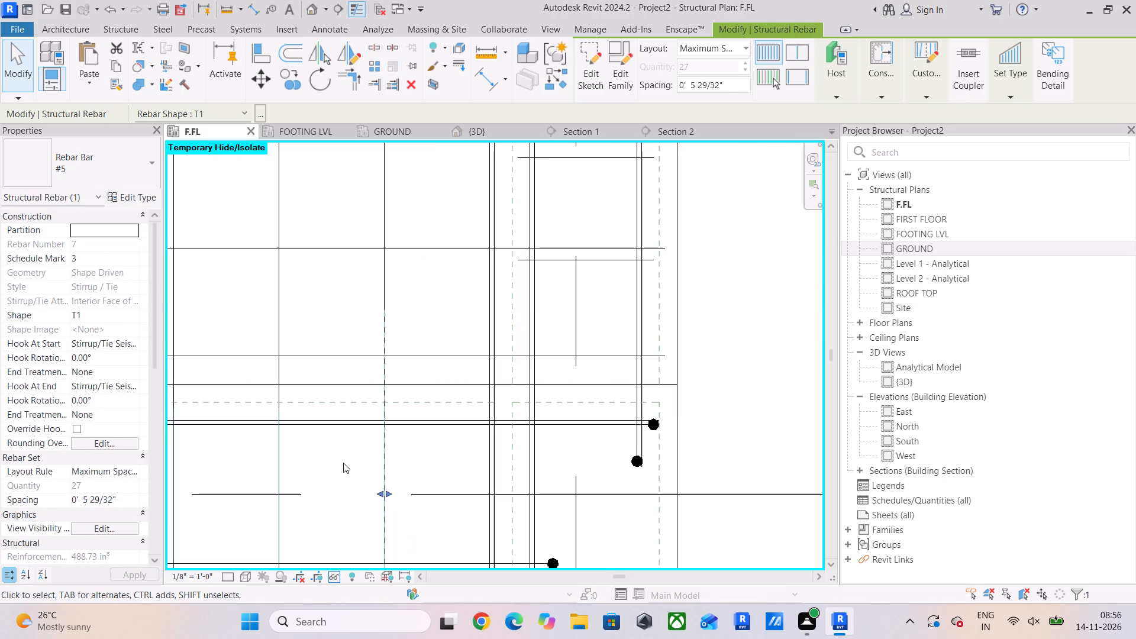
scroll(343, 463, down, 3)
click(343, 462)
Align the east end of the #5 T1 stirrup set in the southeast panel's northern beam with the nearby north-south #4 slab bar.
scroll(343, 462, down, 3)
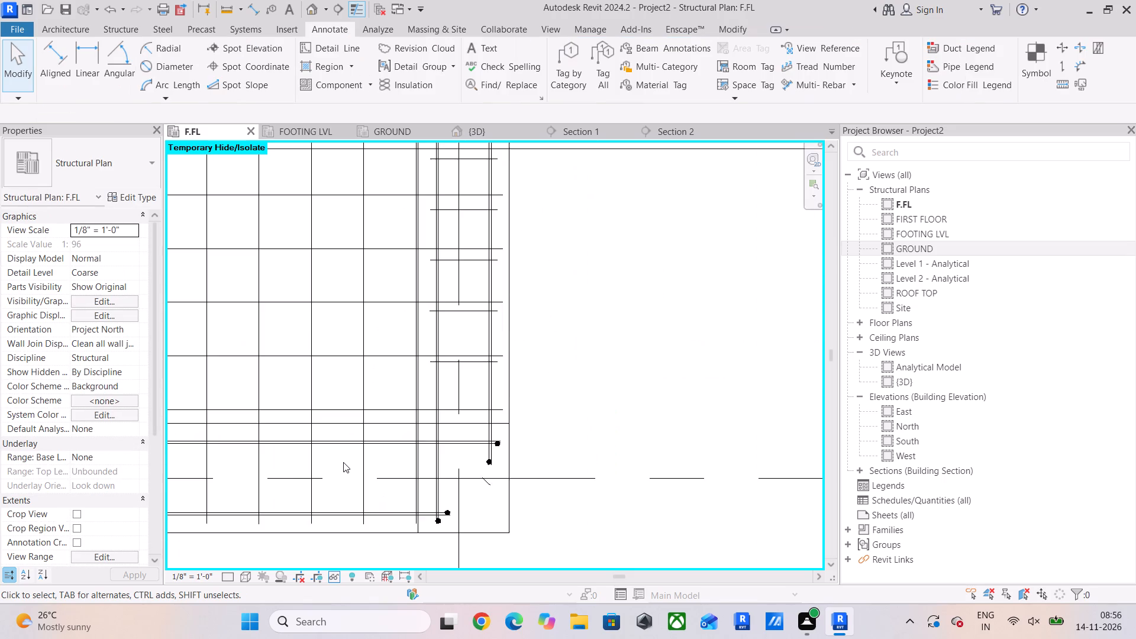
scroll(343, 462, down, 8)
middle_drag(343, 462, 413, 547)
scroll(433, 517, down, 1)
scroll(447, 289, up, 4)
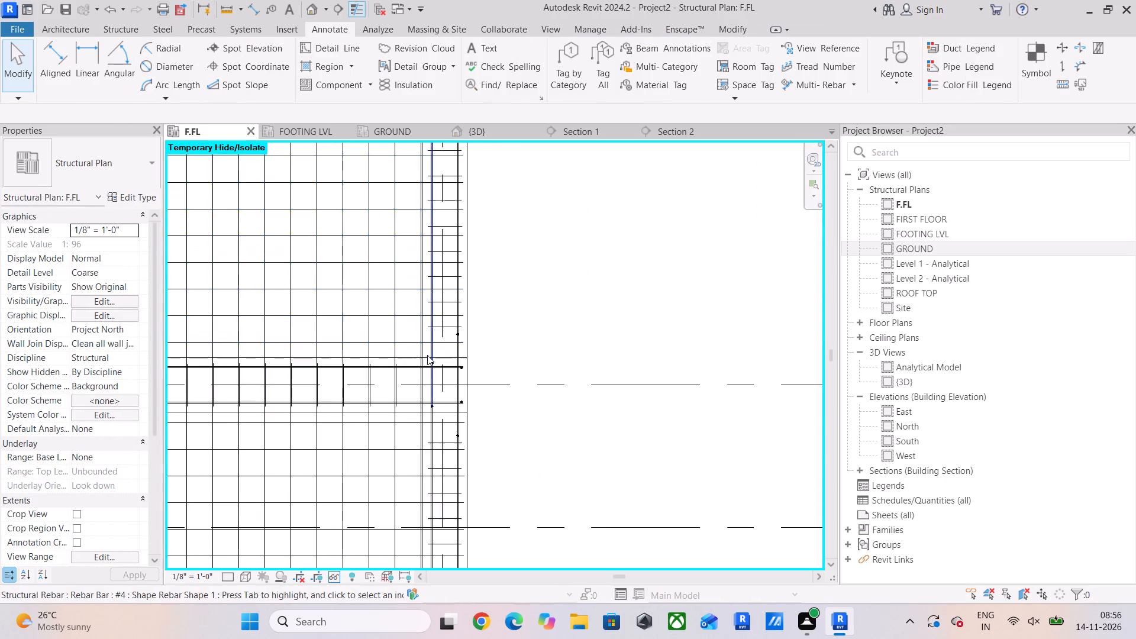
scroll(427, 355, up, 11)
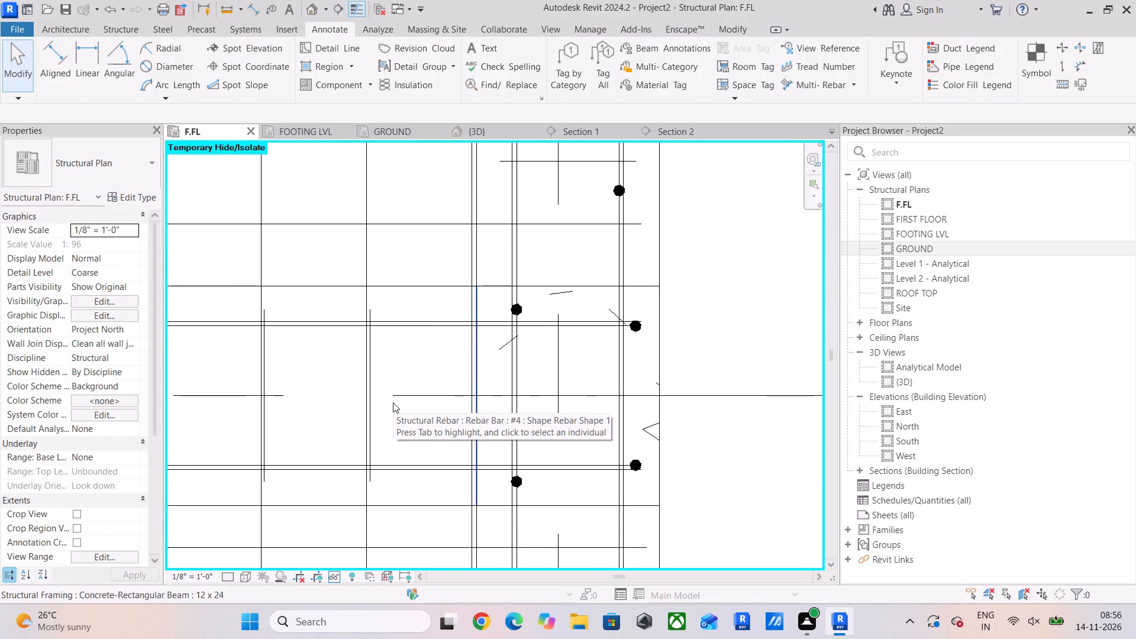
scroll(393, 402, up, 5)
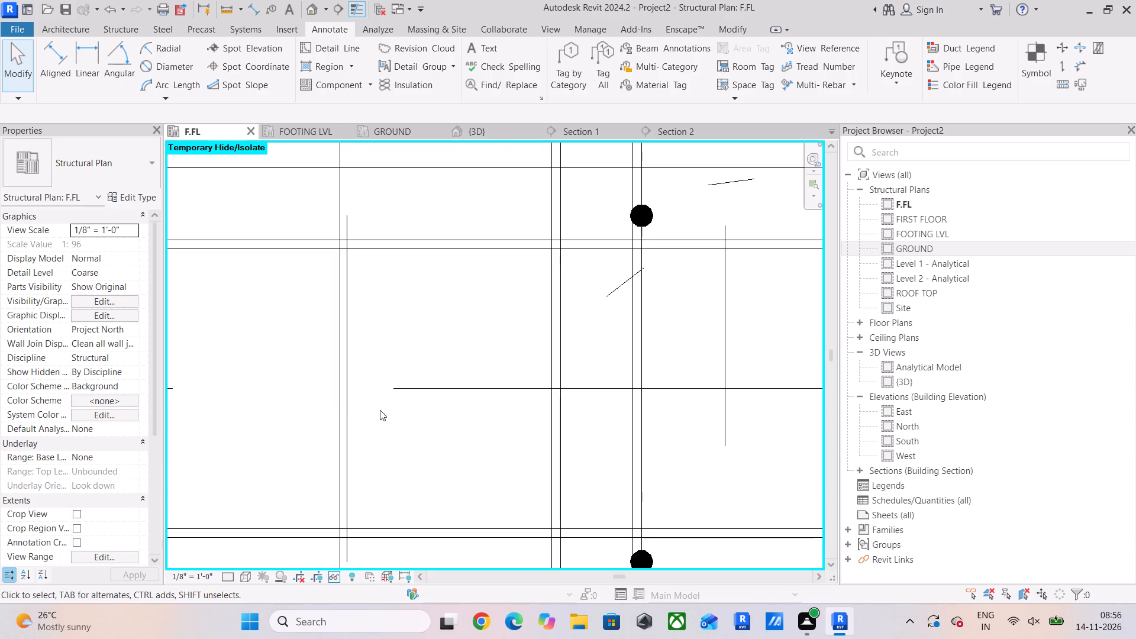
click(353, 409)
scroll(383, 424, down, 6)
middle_drag(391, 427, 425, 444)
scroll(391, 421, up, 5)
click(409, 431)
scroll(300, 421, down, 6)
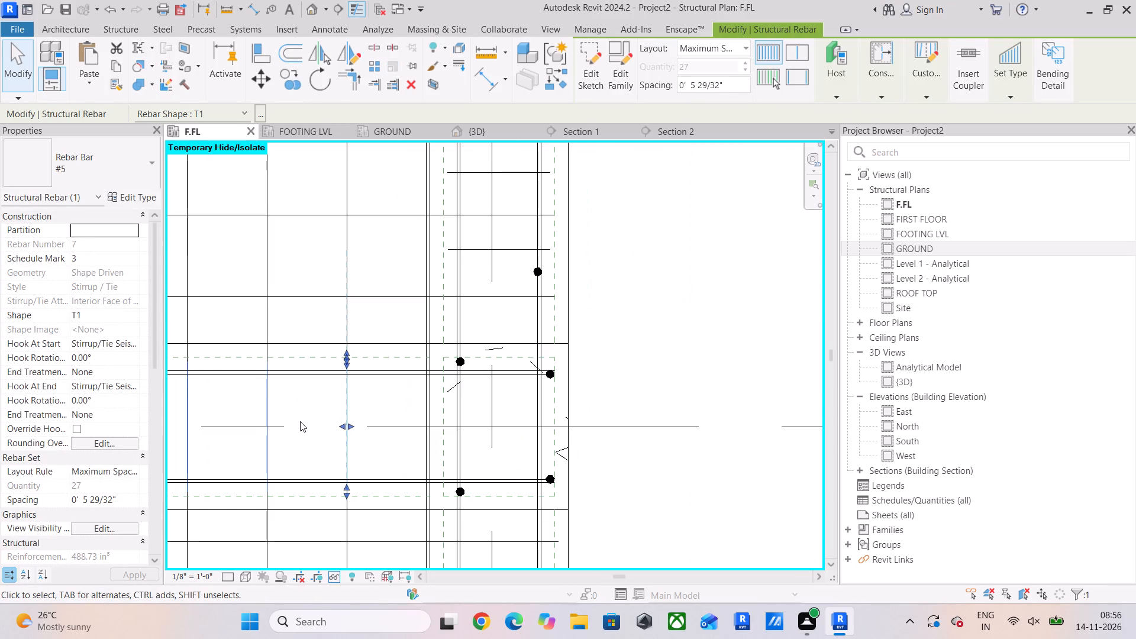
Align the west end of that northern beam's #5 T1 stirrup set with the adjacent north-south #4 slab bar.
scroll(296, 446, down, 5)
middle_drag(304, 448, 473, 448)
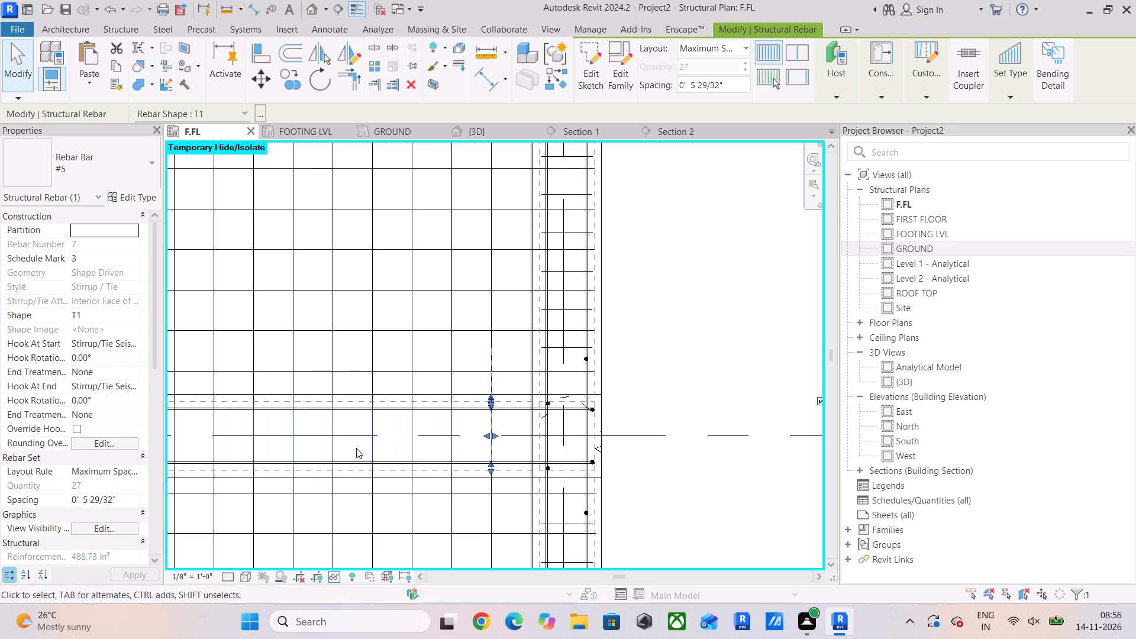
middle_drag(356, 448, 640, 442)
middle_drag(421, 438, 685, 438)
middle_drag(324, 399, 732, 404)
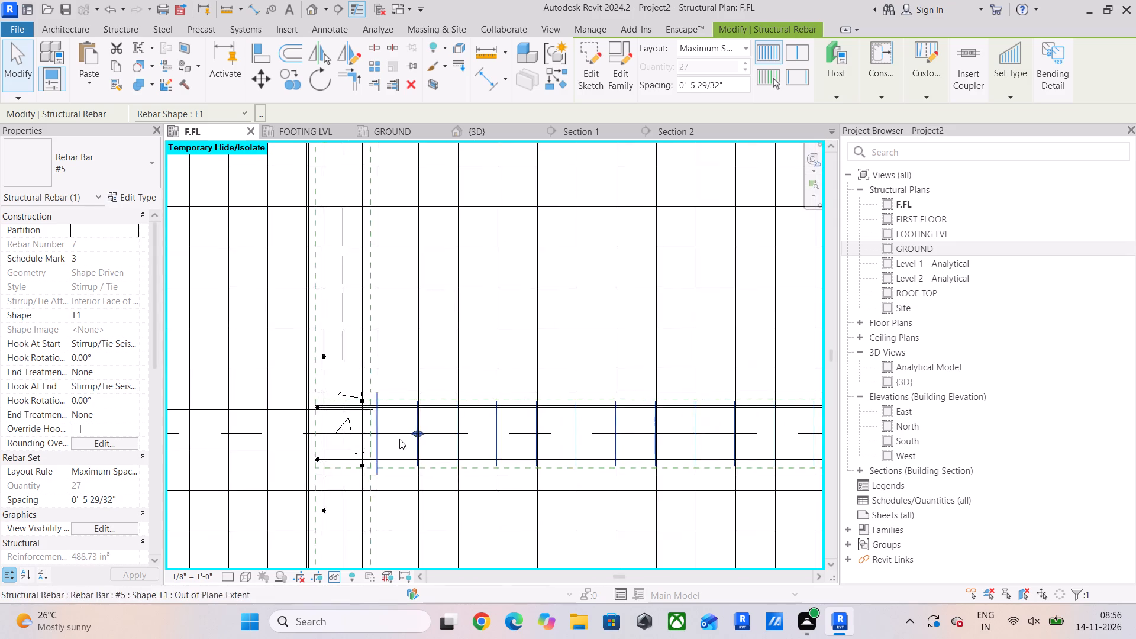
scroll(399, 439, up, 15)
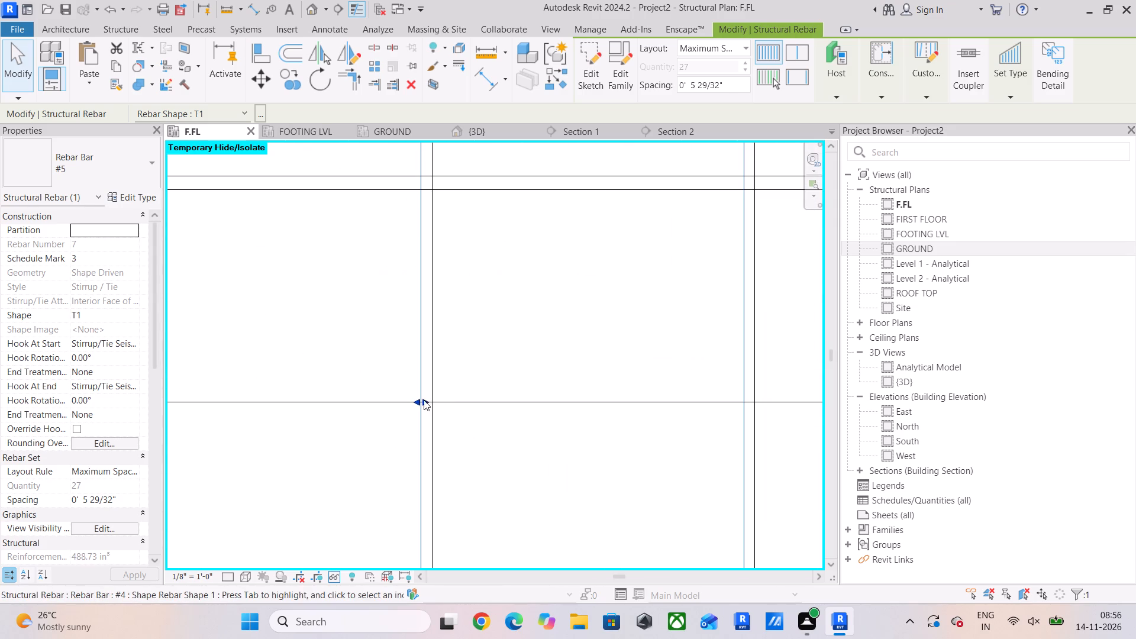
drag(424, 400, 434, 409)
click(541, 338)
Align the west end of the north-south #4 slab bar set south of the middle beam with the northern panel's adjacent slab bar.
scroll(547, 369, down, 3)
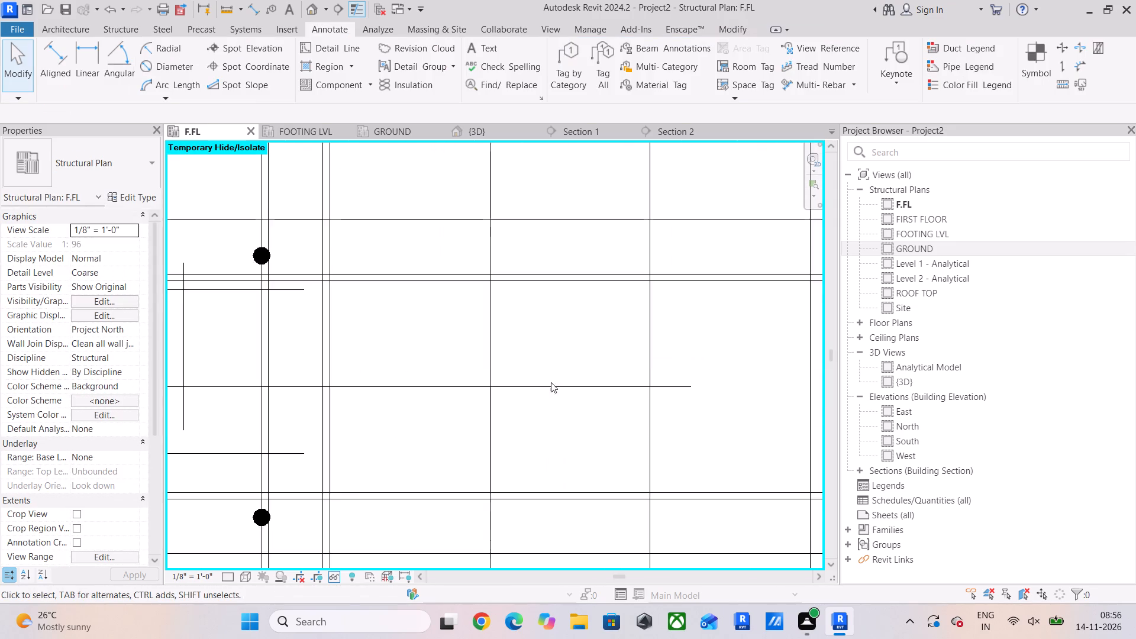
scroll(551, 382, down, 5)
scroll(295, 389, down, 5)
middle_drag(295, 389, 496, 415)
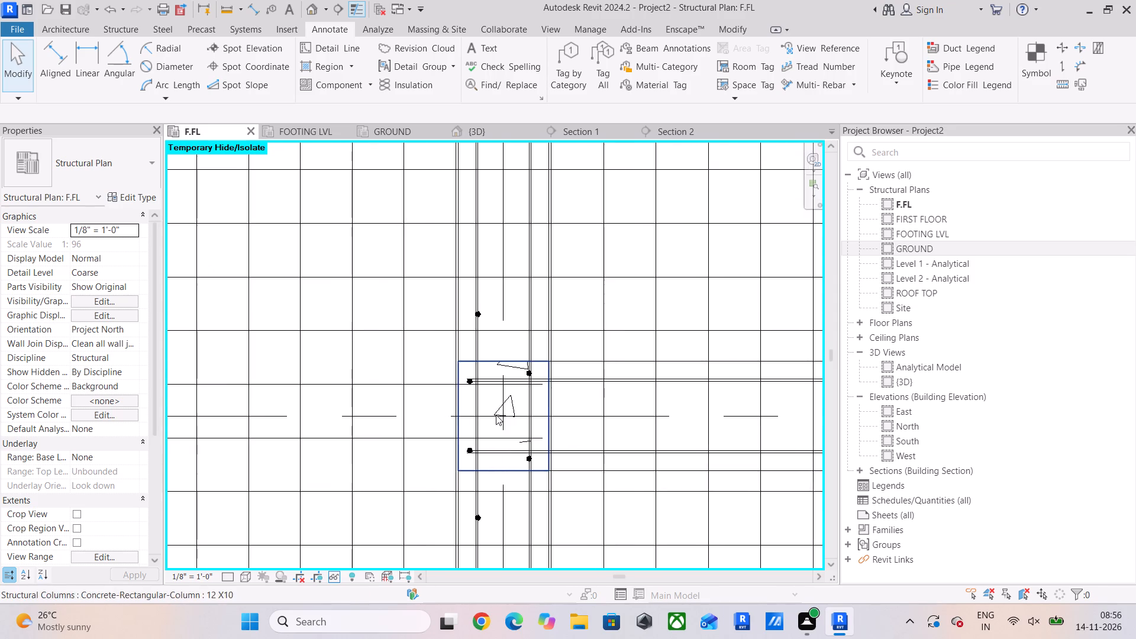
scroll(483, 416, down, 9)
middle_drag(605, 469, 573, 554)
middle_drag(597, 327, 575, 372)
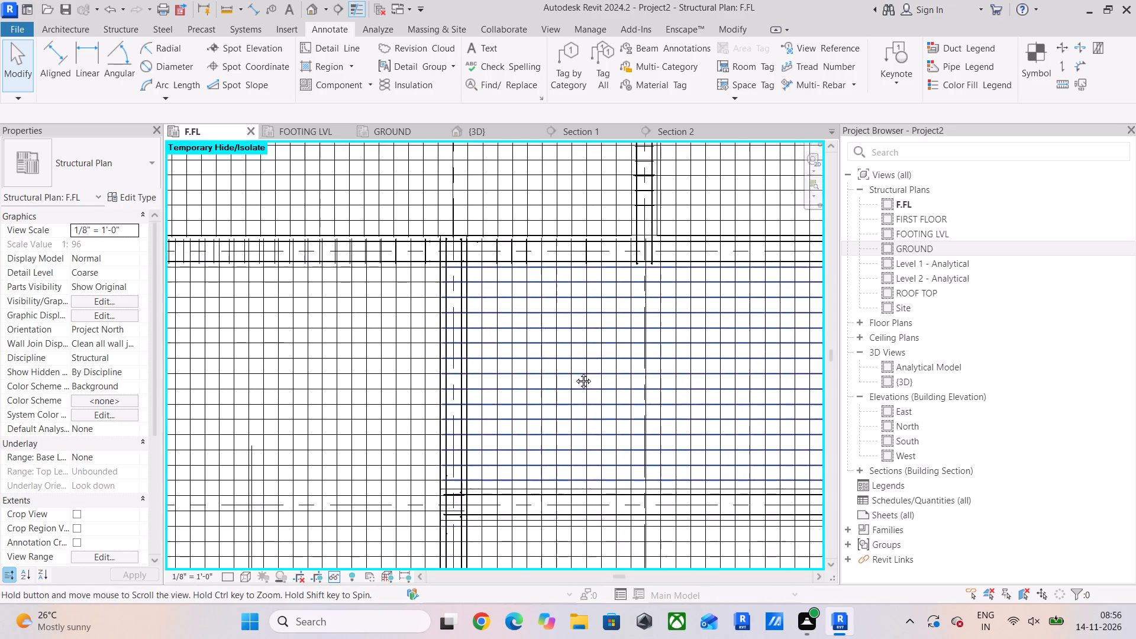
middle_drag(575, 372, 565, 410)
scroll(470, 282, up, 4)
scroll(417, 393, up, 5)
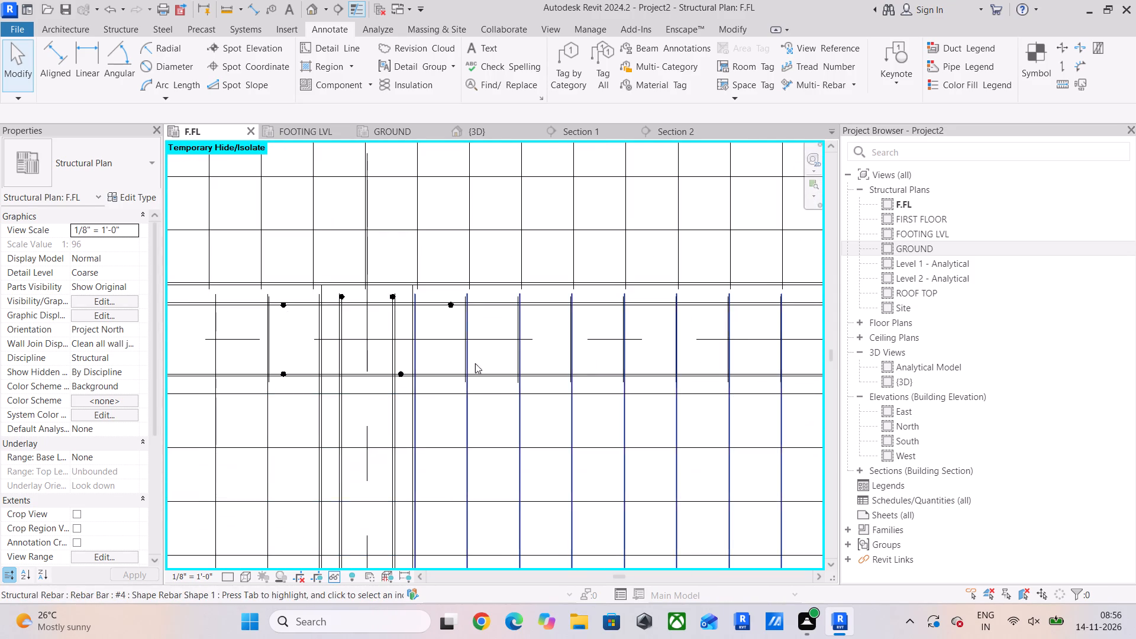
middle_drag(475, 363, 456, 402)
scroll(396, 366, up, 5)
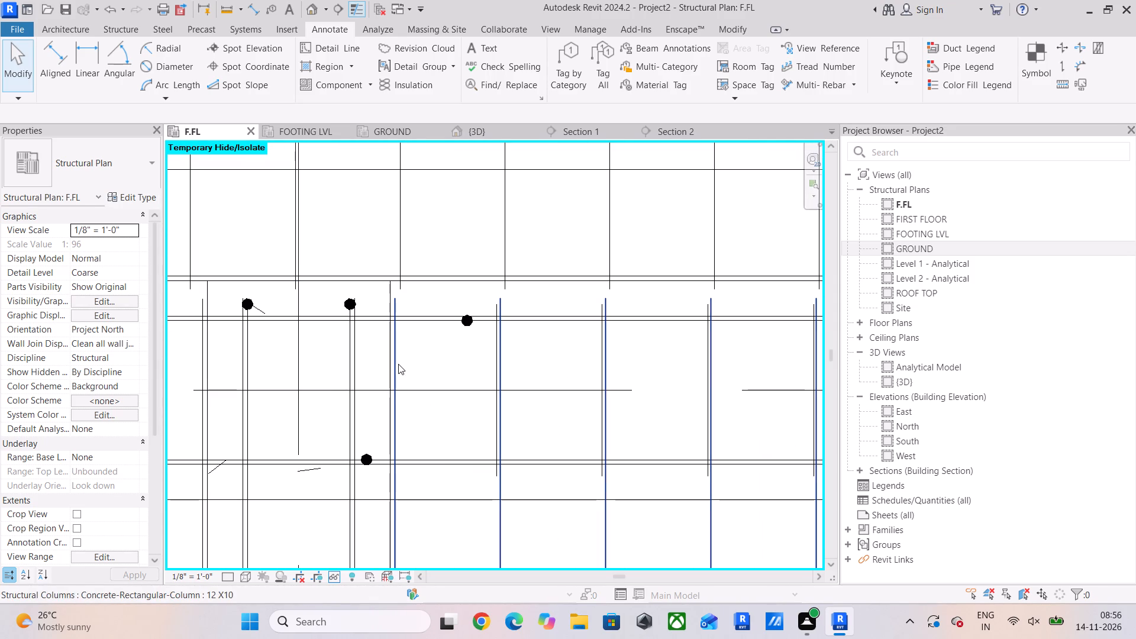
click(490, 435)
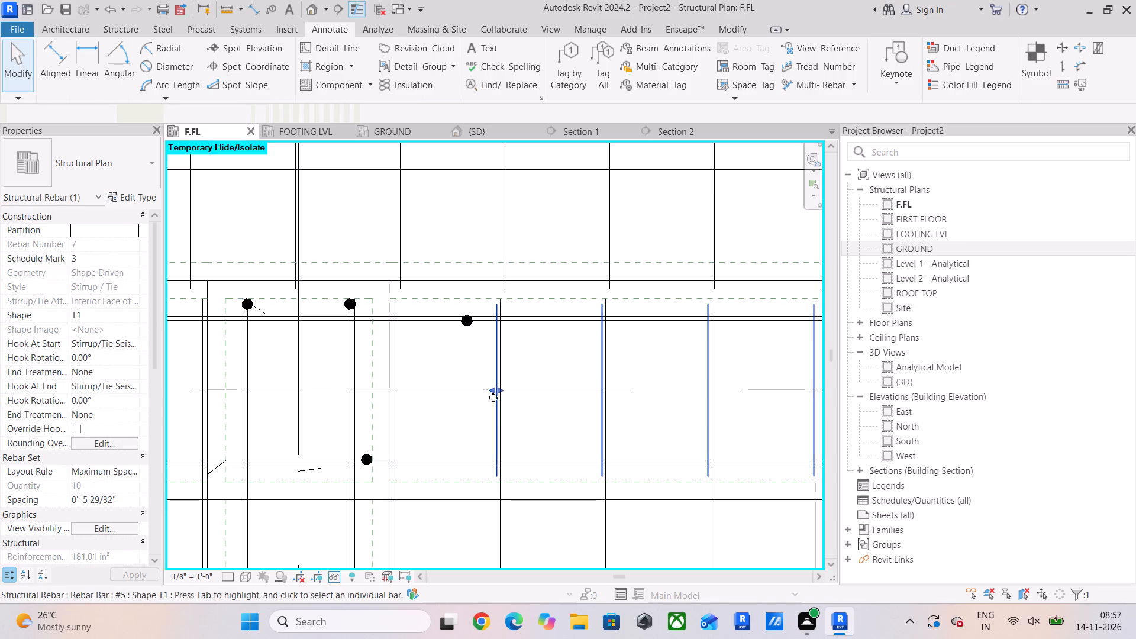
click(397, 344)
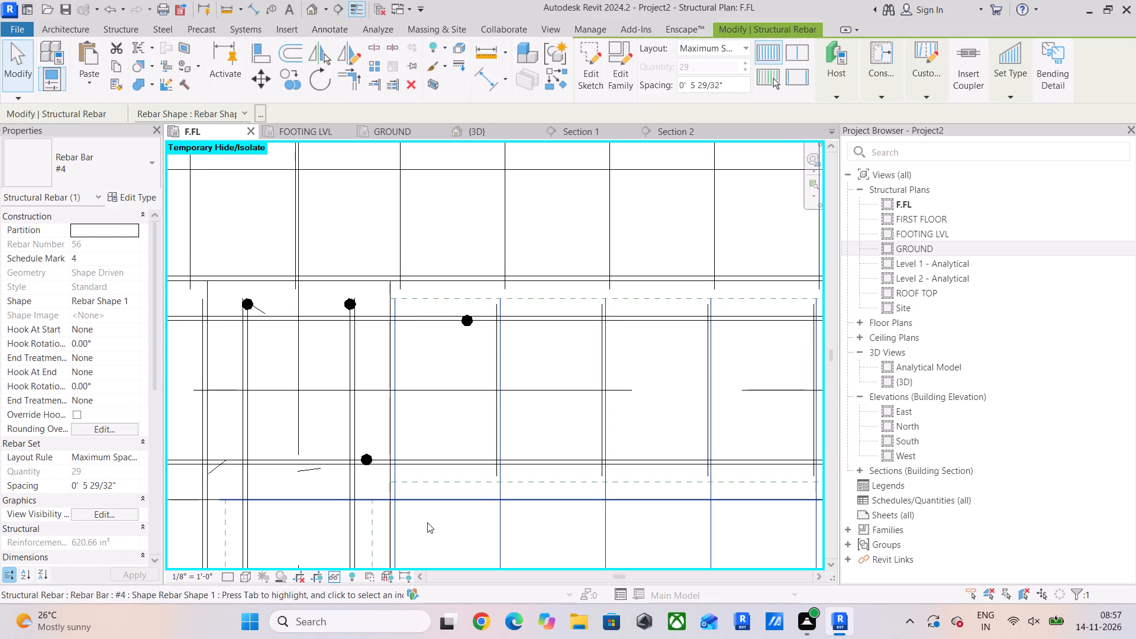
scroll(428, 522, down, 6)
middle_drag(444, 524, 475, 306)
scroll(471, 369, down, 4)
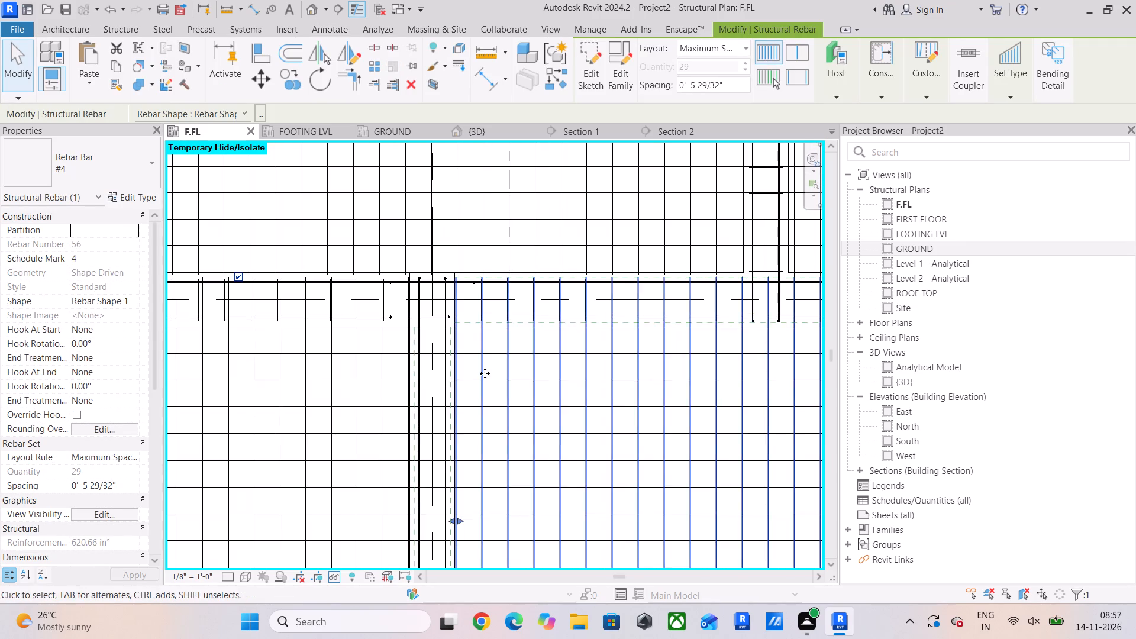
click(459, 521)
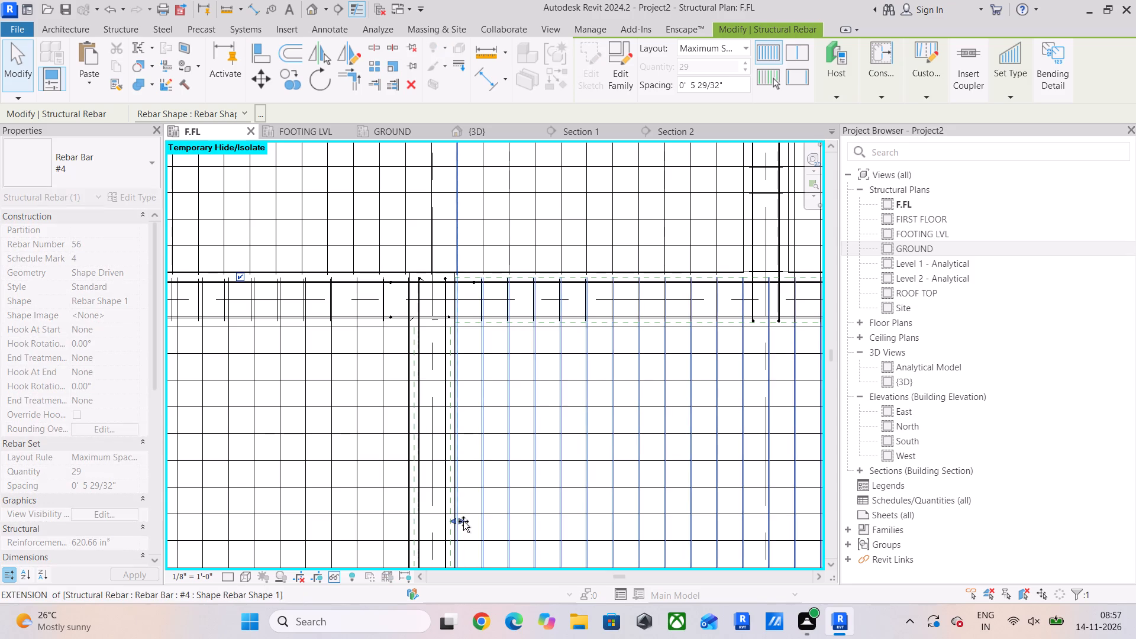
scroll(479, 270, up, 5)
scroll(444, 318, up, 5)
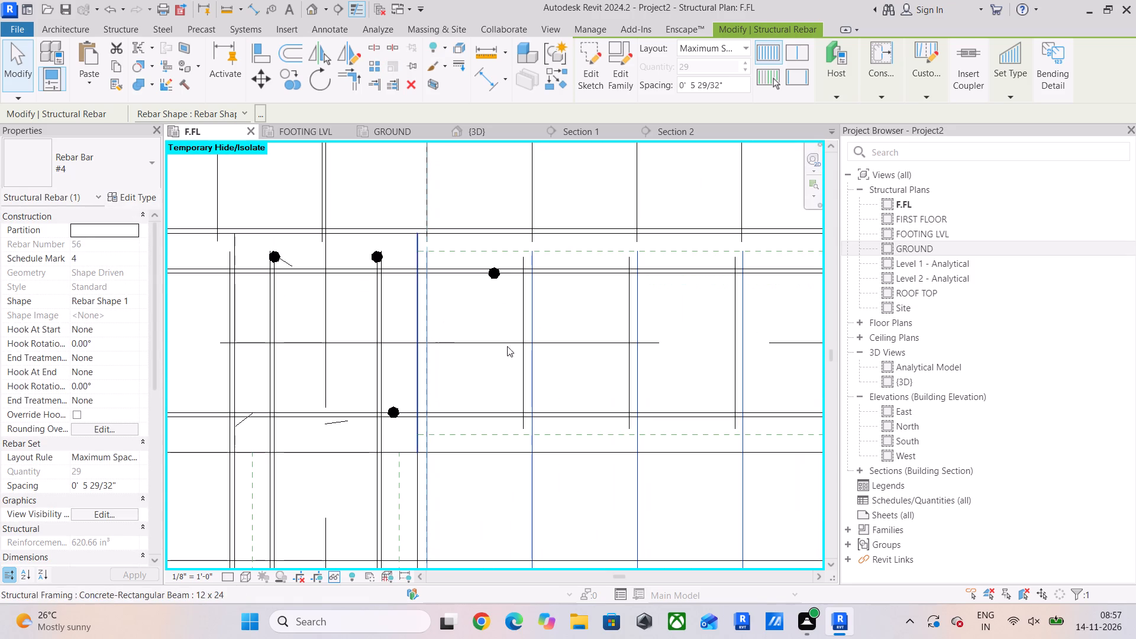
Extend the west end of the middle beam's #5 T1 stirrup set to line up with the first north-south #4 slab bar beside the column.
click(519, 367)
drag(521, 345, 477, 353)
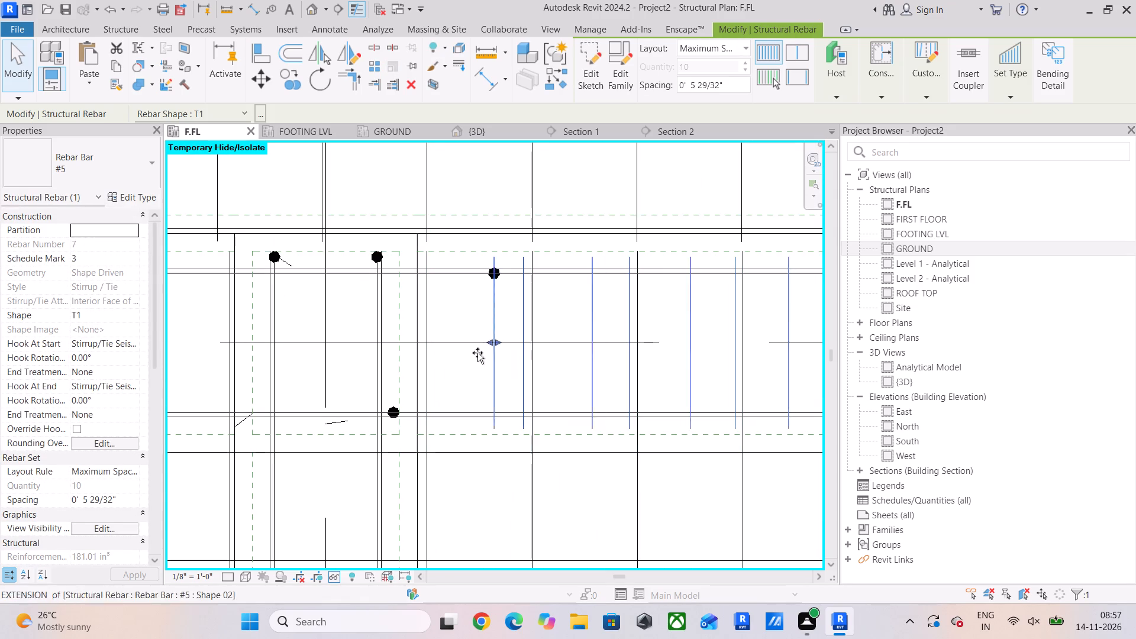
drag(477, 353, 429, 374)
scroll(529, 372, down, 5)
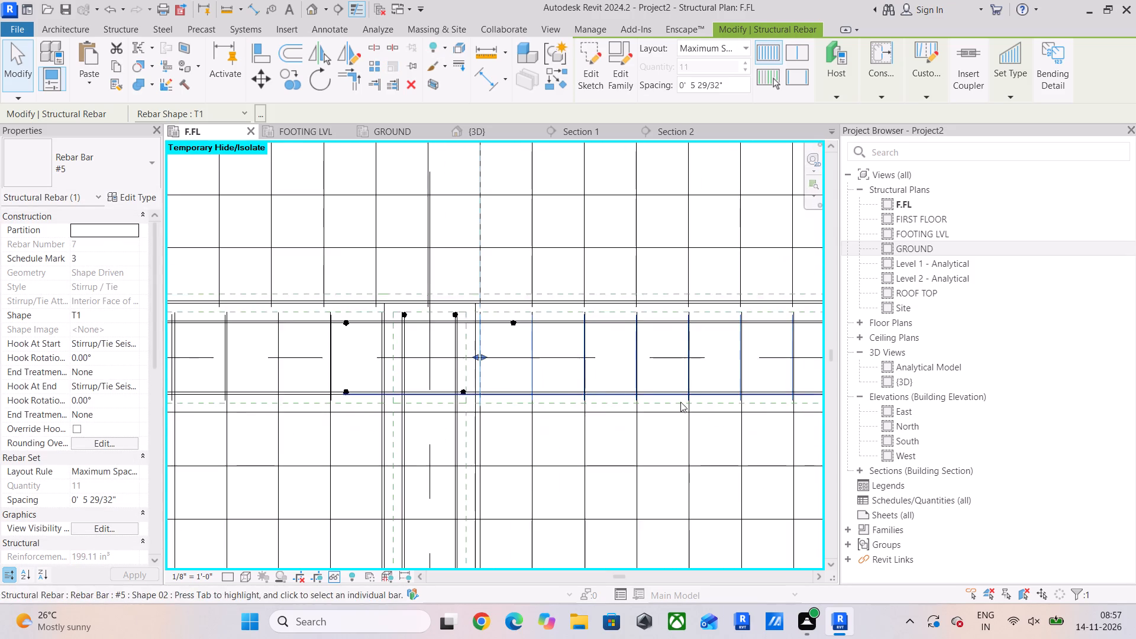
Align the east end of the middle beam's #5 T1 stirrup set with the southern panel's north-south #4 slab bar near the beam junction.
scroll(680, 402, down, 4)
middle_drag(683, 402, 448, 375)
middle_drag(653, 363, 524, 392)
scroll(535, 370, up, 10)
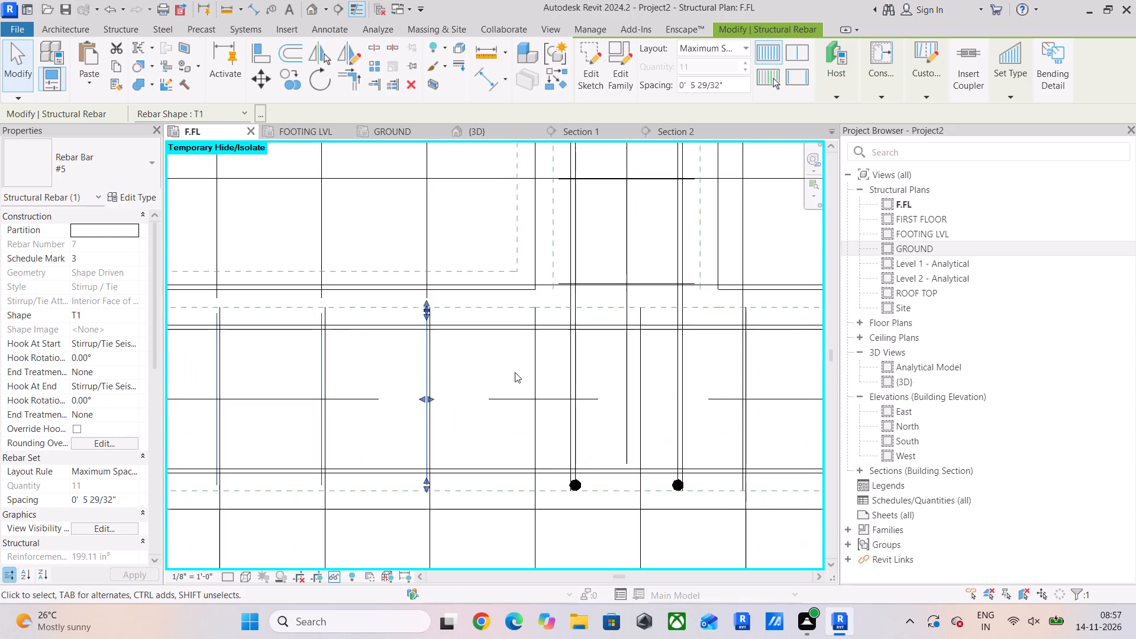
drag(417, 399, 421, 402)
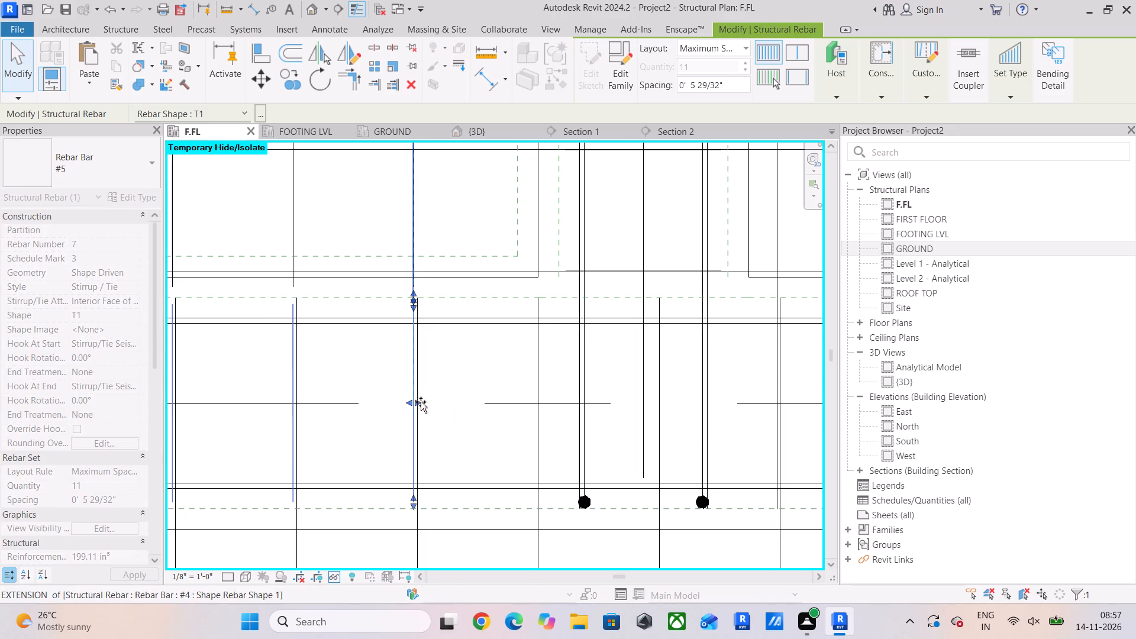
drag(421, 402, 395, 412)
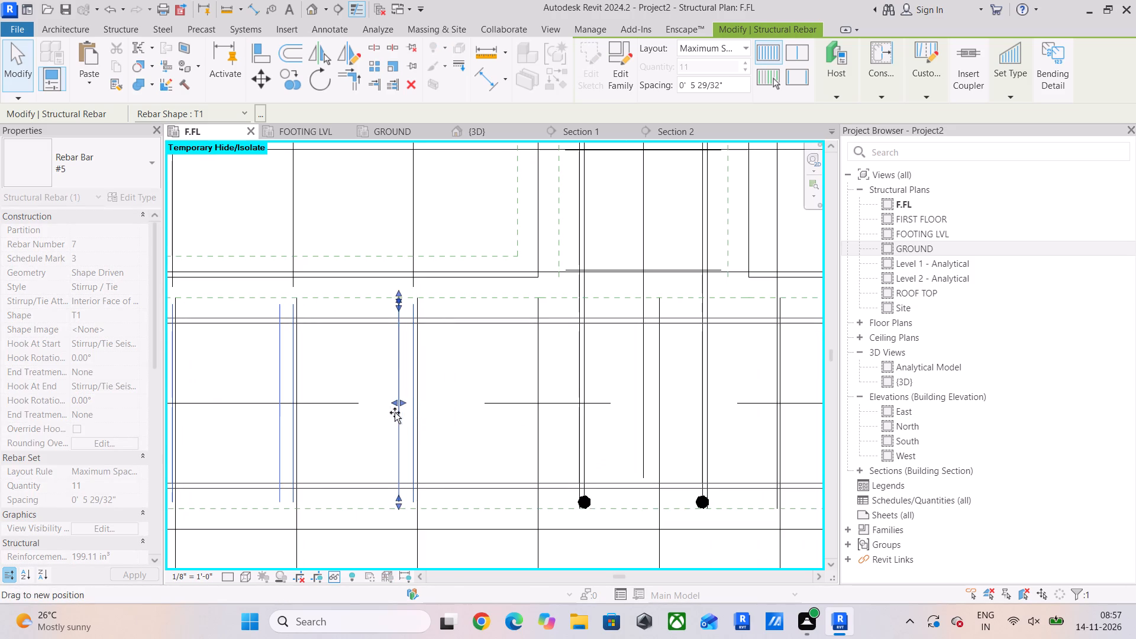
drag(395, 412, 399, 415)
drag(399, 415, 423, 425)
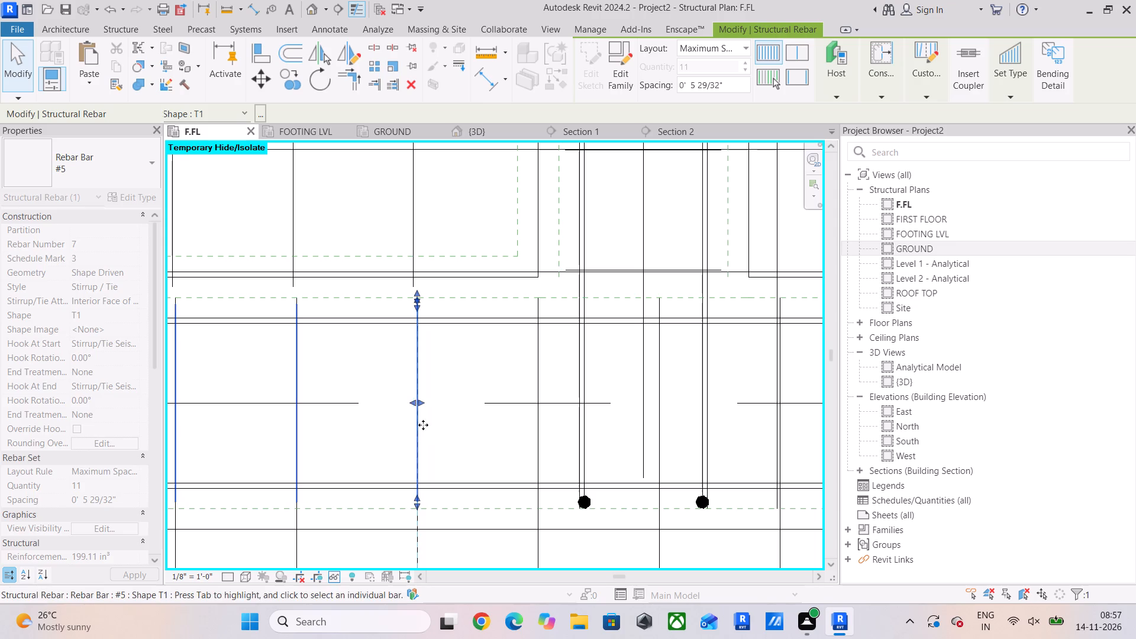
click(393, 379)
Align the east end of the large northern panel's north-south #4 slab bar set with the bar line south of the middle beam.
click(419, 203)
scroll(415, 206, down, 4)
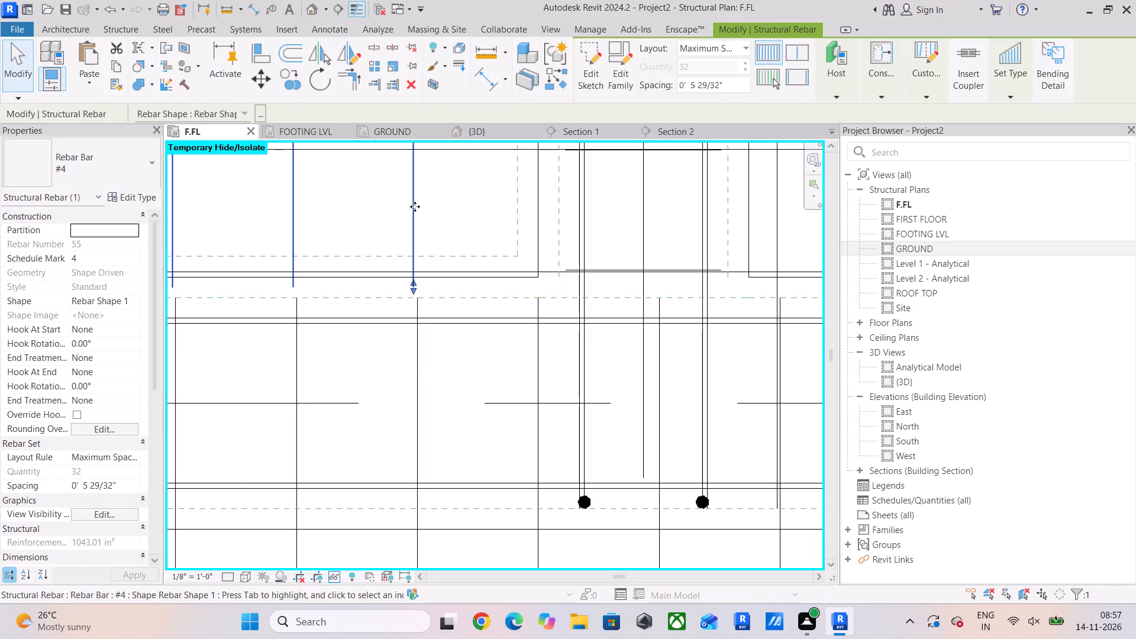
scroll(415, 206, down, 1)
middle_drag(435, 231, 442, 415)
scroll(445, 370, down, 8)
middle_drag(456, 350, 456, 437)
scroll(456, 437, down, 1)
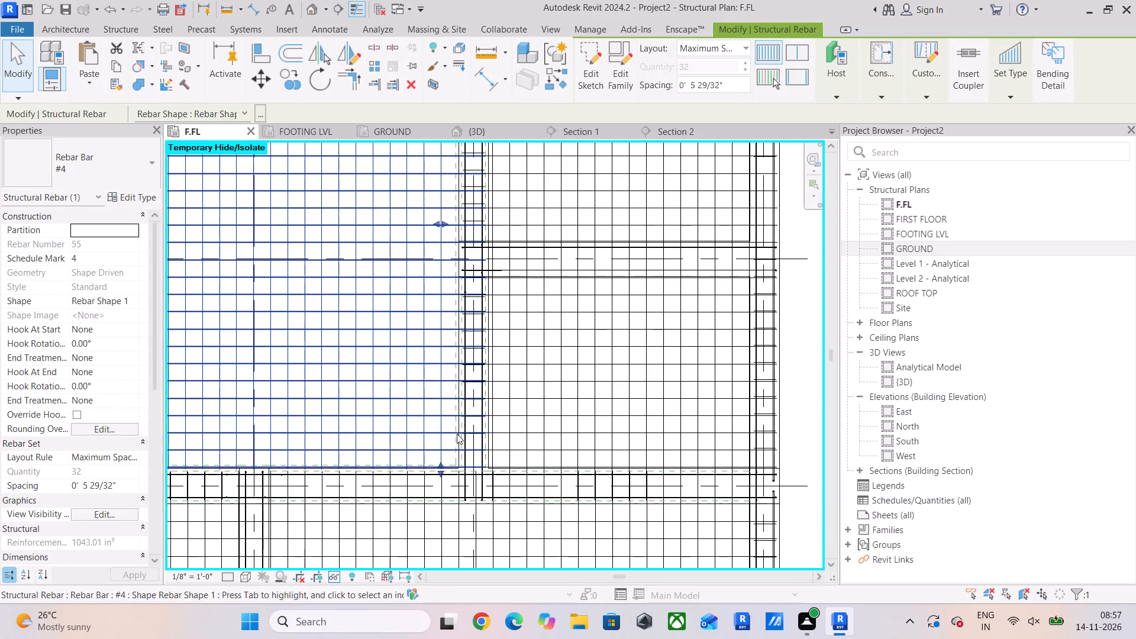
click(445, 222)
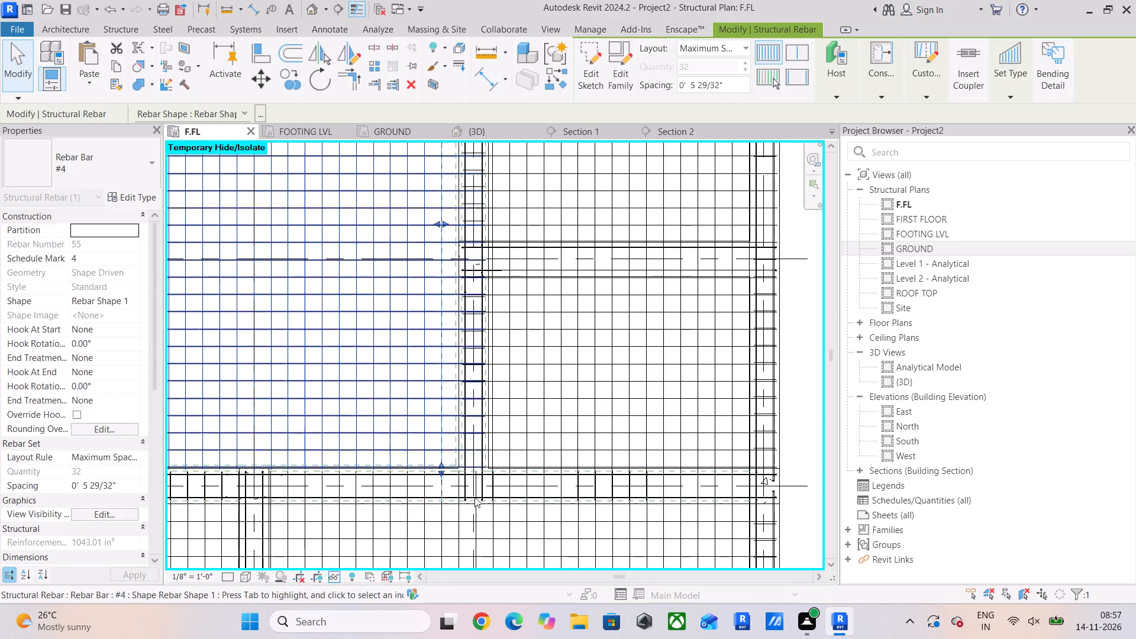
scroll(465, 521, up, 6)
scroll(425, 402, up, 10)
click(438, 470)
scroll(447, 457, up, 1)
scroll(447, 457, down, 7)
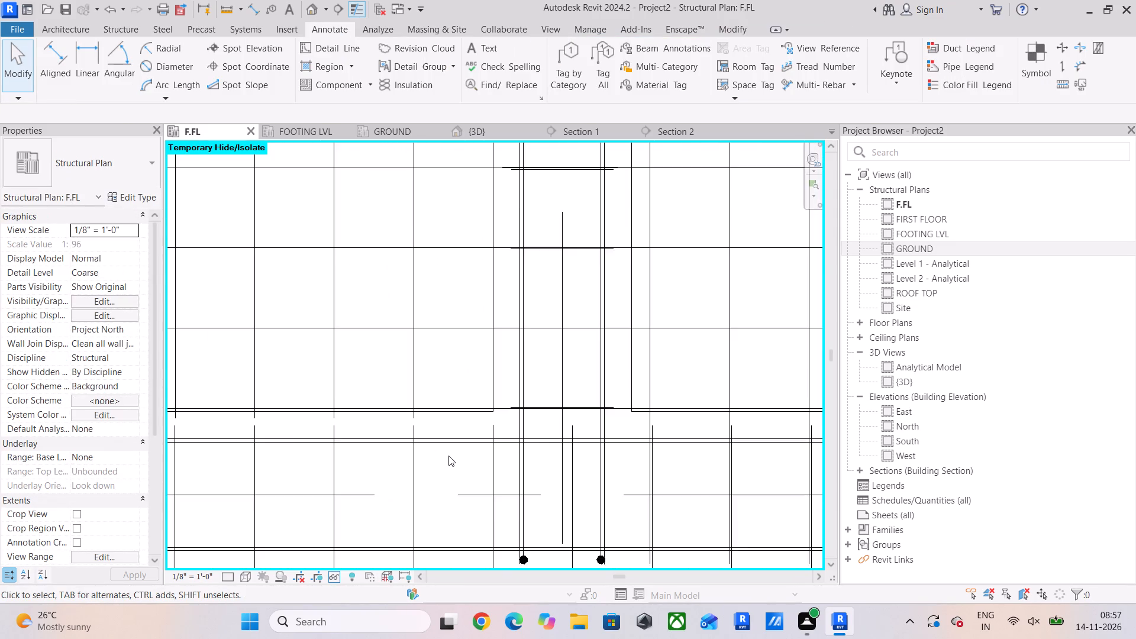
scroll(324, 425, up, 6)
scroll(324, 425, down, 7)
Align the west end of the north-south #4 slab bar set east of the north-south beam with the bar line to its south.
middle_drag(550, 465, 408, 460)
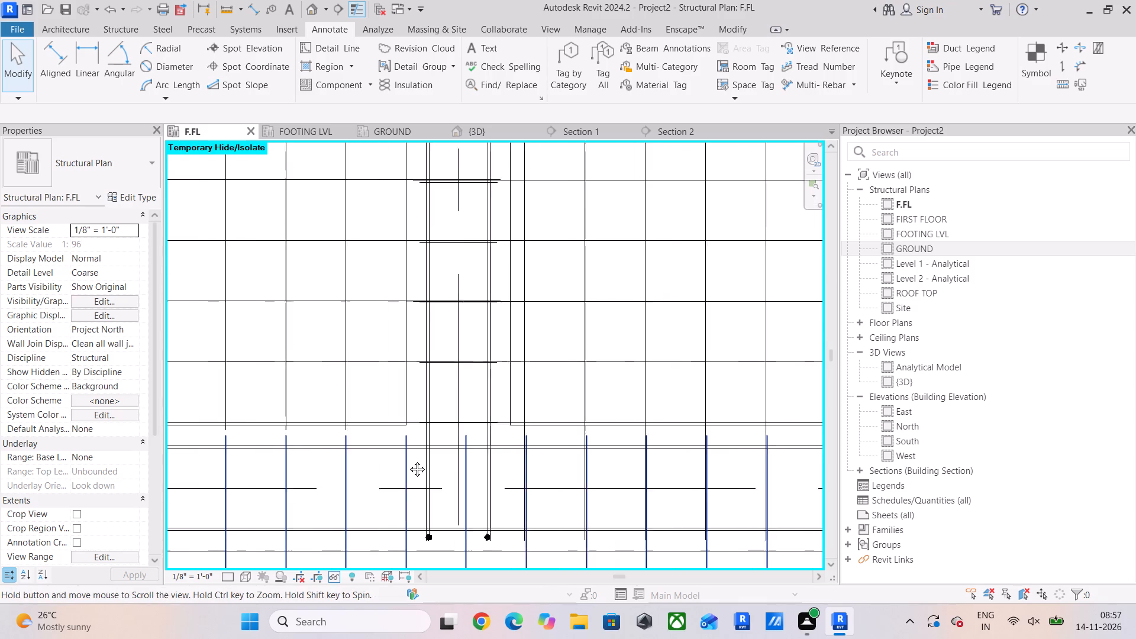
middle_drag(408, 460, 386, 460)
scroll(480, 466, up, 5)
click(421, 331)
scroll(493, 361, down, 6)
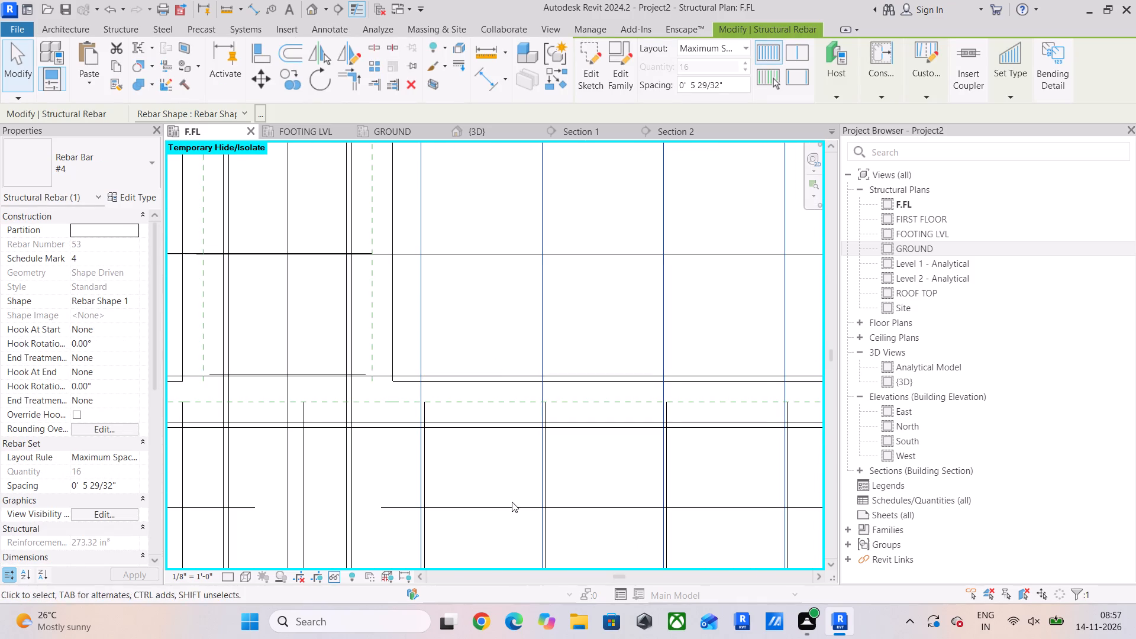
middle_drag(512, 502, 498, 449)
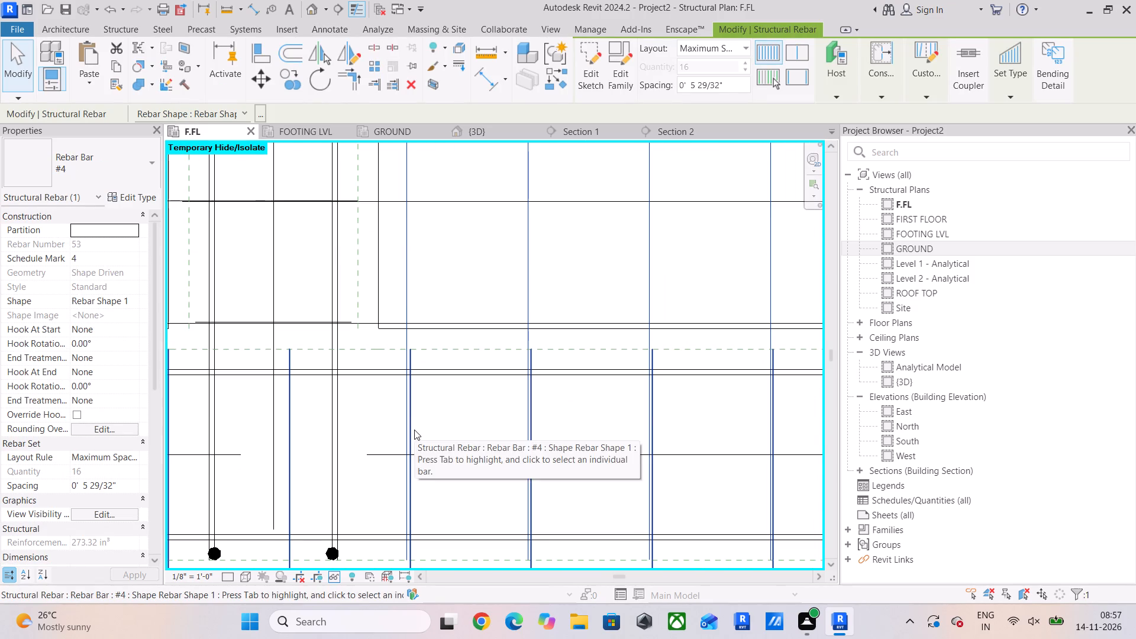
scroll(414, 430, down, 4)
scroll(414, 430, up, 2)
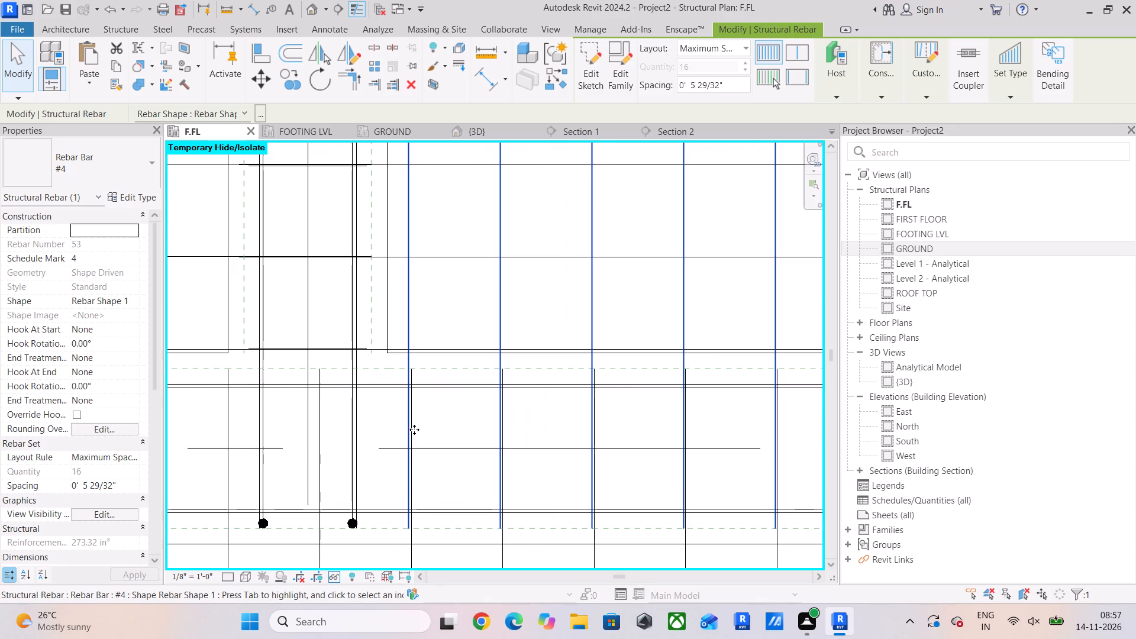
scroll(414, 430, down, 10)
middle_drag(445, 427, 435, 471)
scroll(441, 367, up, 2)
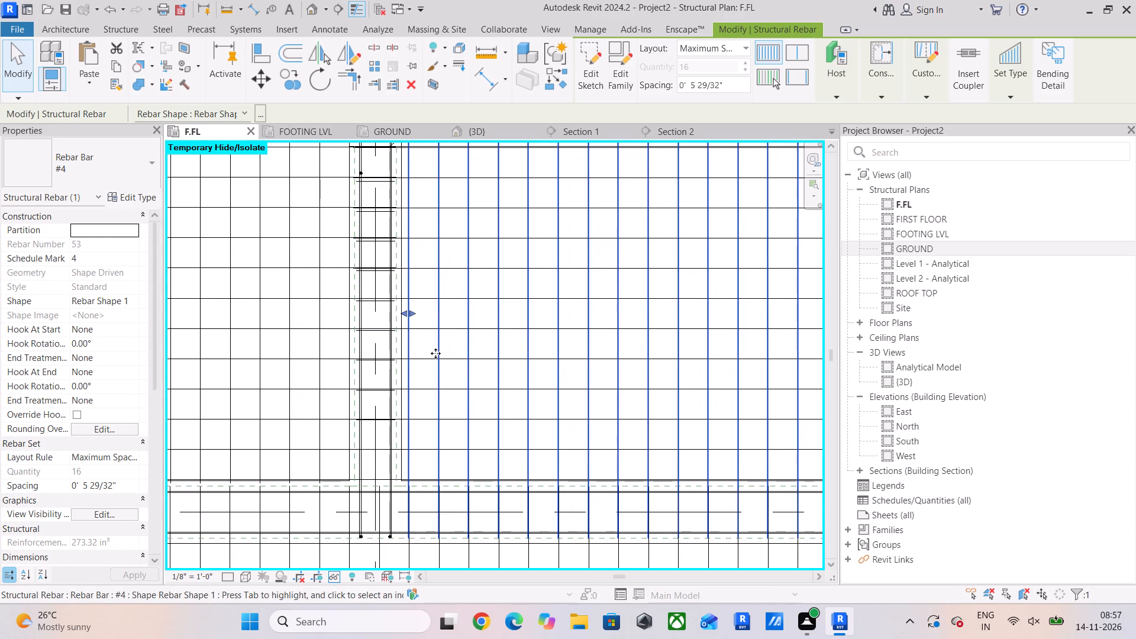
click(415, 313)
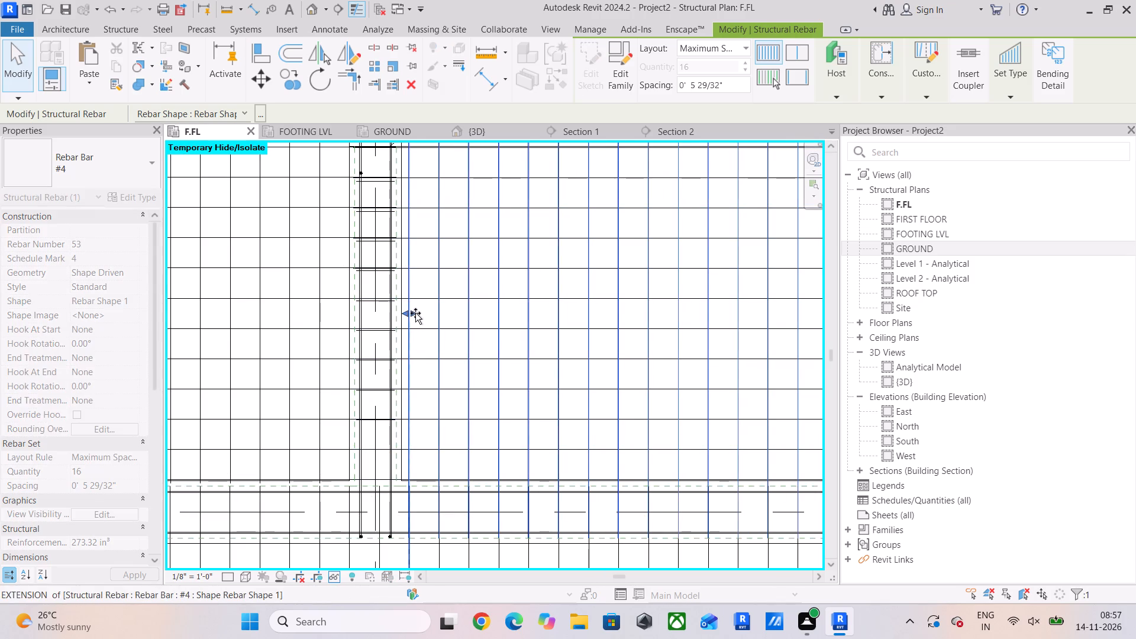
scroll(454, 534, up, 5)
click(395, 476)
Align the south end of the east edge beam's #5 T1 stirrup set with the nearby east-west #4 slab bar.
scroll(460, 461, down, 5)
middle_drag(522, 467, 270, 482)
scroll(640, 429, up, 4)
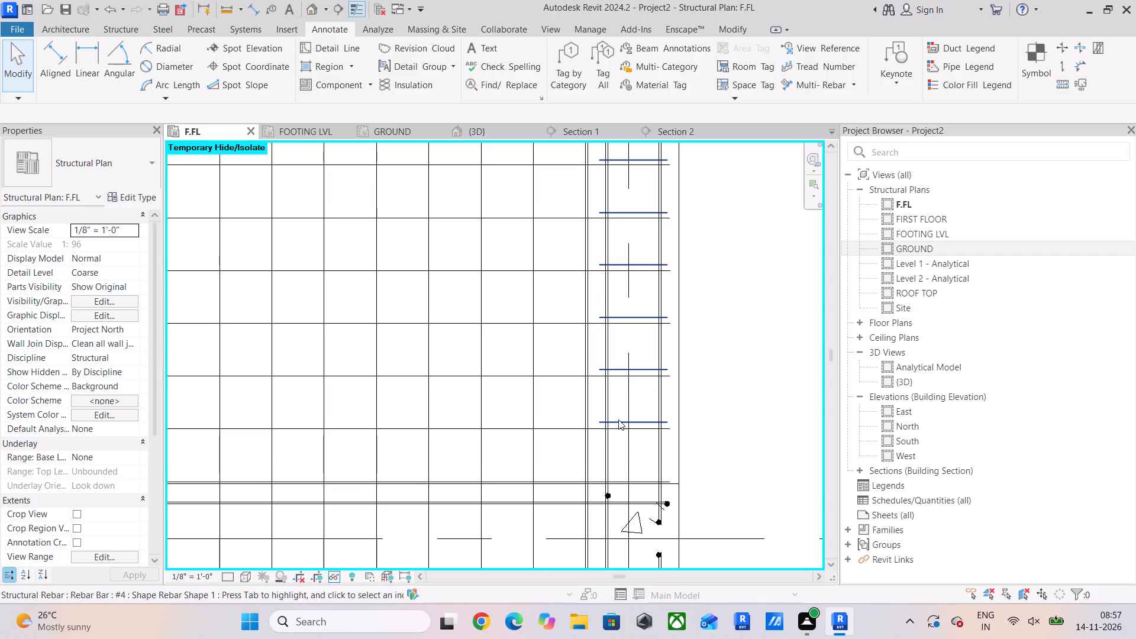
click(618, 419)
scroll(620, 427, up, 4)
drag(644, 419, 645, 429)
Align the north end of the east edge beam's #5 T1 stirrup set with the adjacent east-west #4 slab bar.
scroll(656, 485, down, 9)
middle_drag(663, 473, 646, 604)
middle_drag(636, 359, 627, 382)
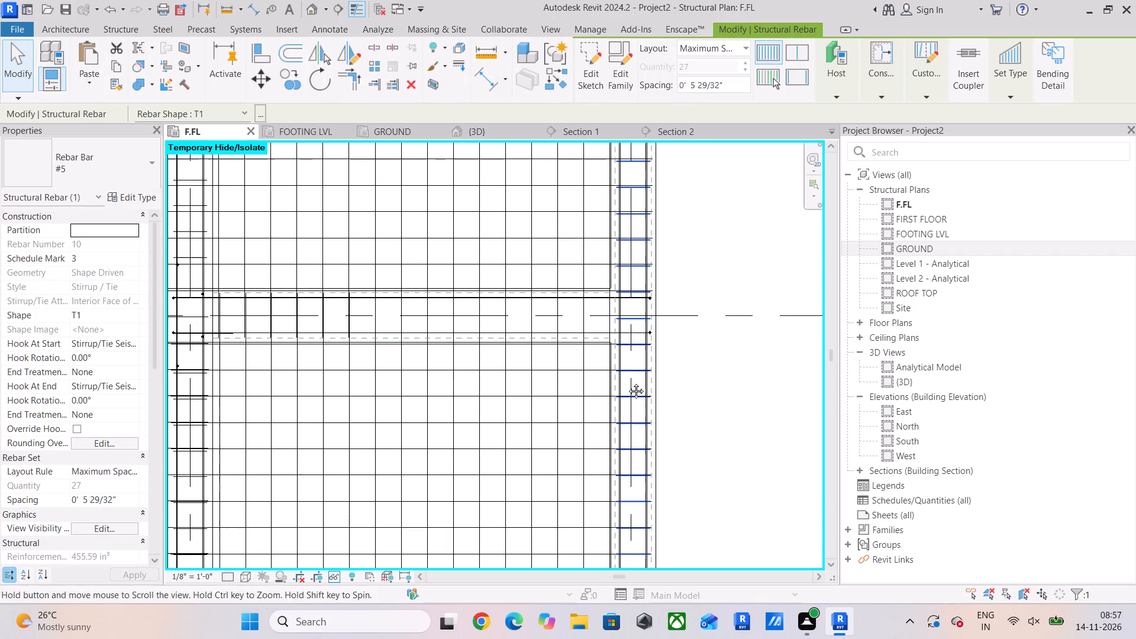
middle_drag(627, 382, 624, 399)
middle_drag(625, 350, 625, 435)
scroll(624, 483, up, 5)
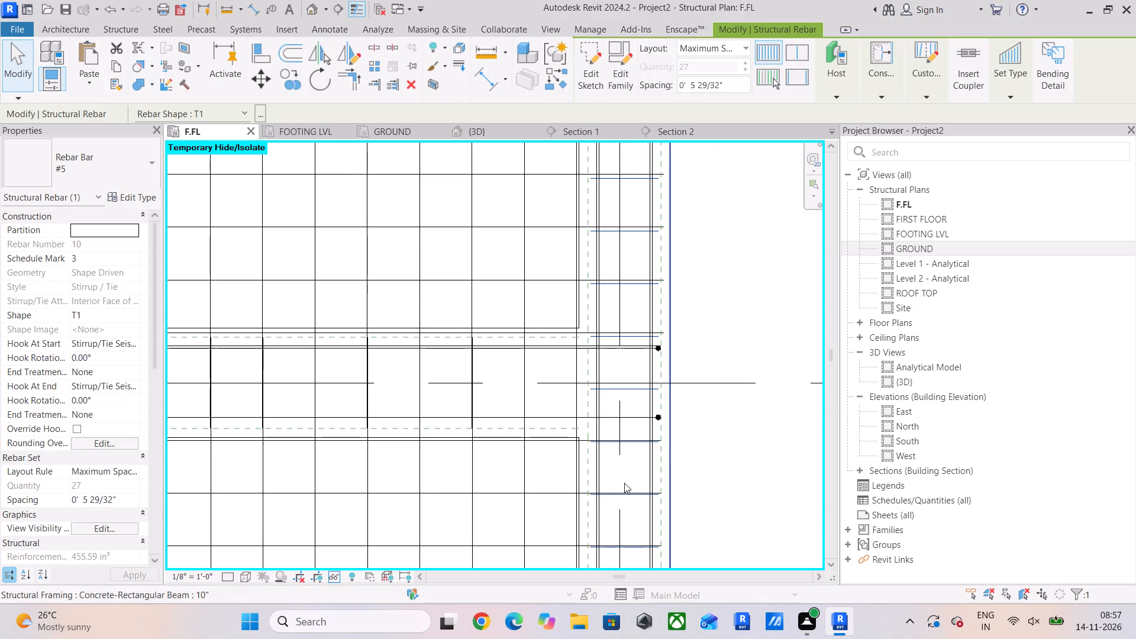
scroll(624, 483, down, 5)
middle_drag(631, 435, 609, 593)
middle_drag(614, 456, 603, 528)
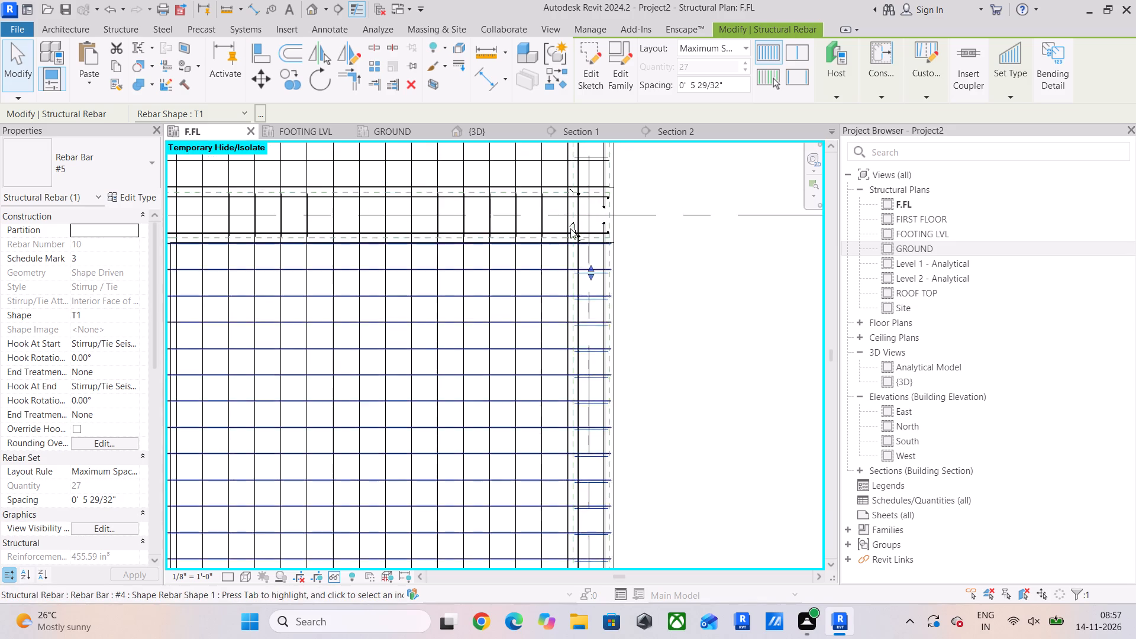
scroll(570, 228, up, 4)
scroll(593, 290, up, 5)
drag(619, 318, 621, 309)
scroll(605, 383, down, 6)
middle_drag(605, 385, 620, 212)
scroll(620, 212, up, 1)
scroll(585, 438, down, 2)
middle_drag(585, 438, 624, 249)
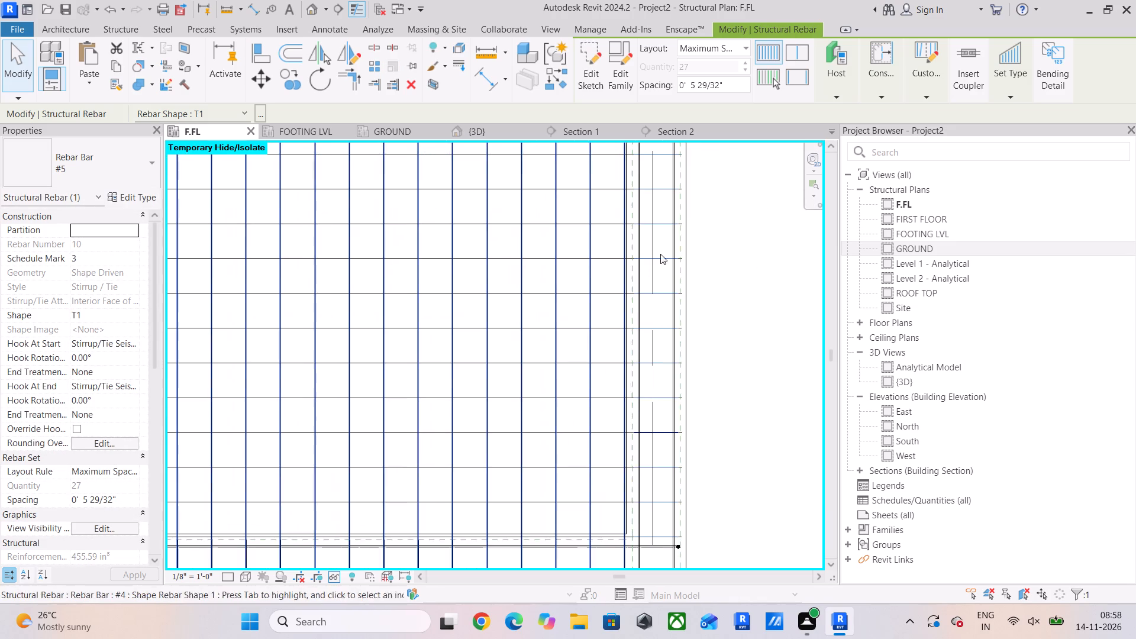
click(780, 292)
Shorten the east edge beam's #5 T1 stirrup set so its north end falls just south of the intermediate cross beam.
middle_drag(695, 514, 678, 416)
scroll(642, 393, up, 6)
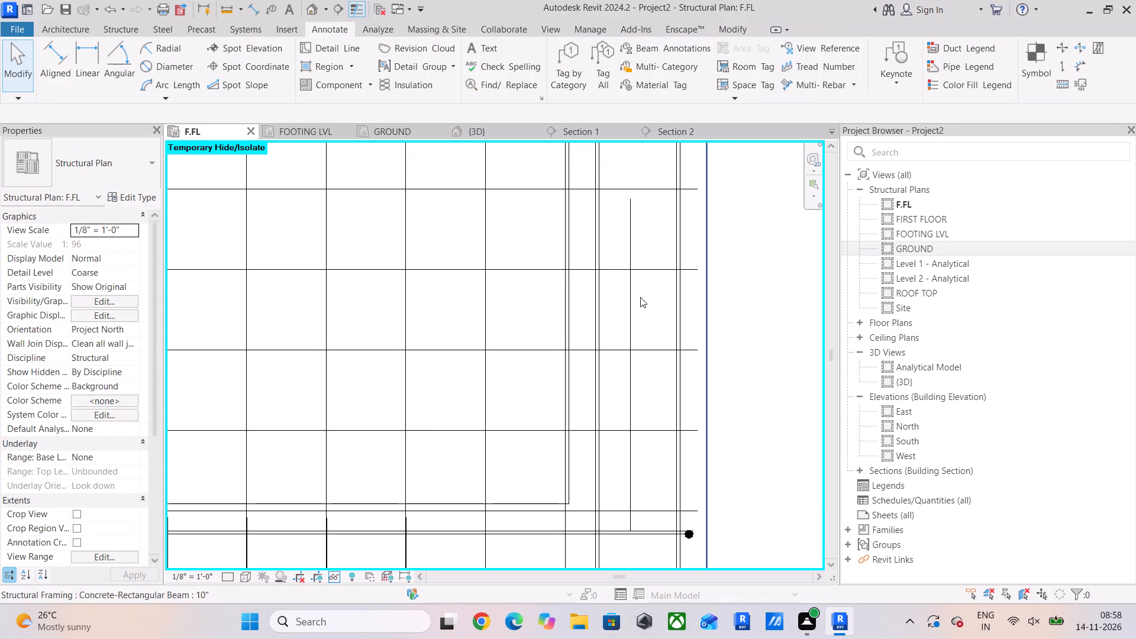
scroll(624, 375, down, 6)
middle_drag(624, 406, 615, 283)
scroll(583, 406, up, 5)
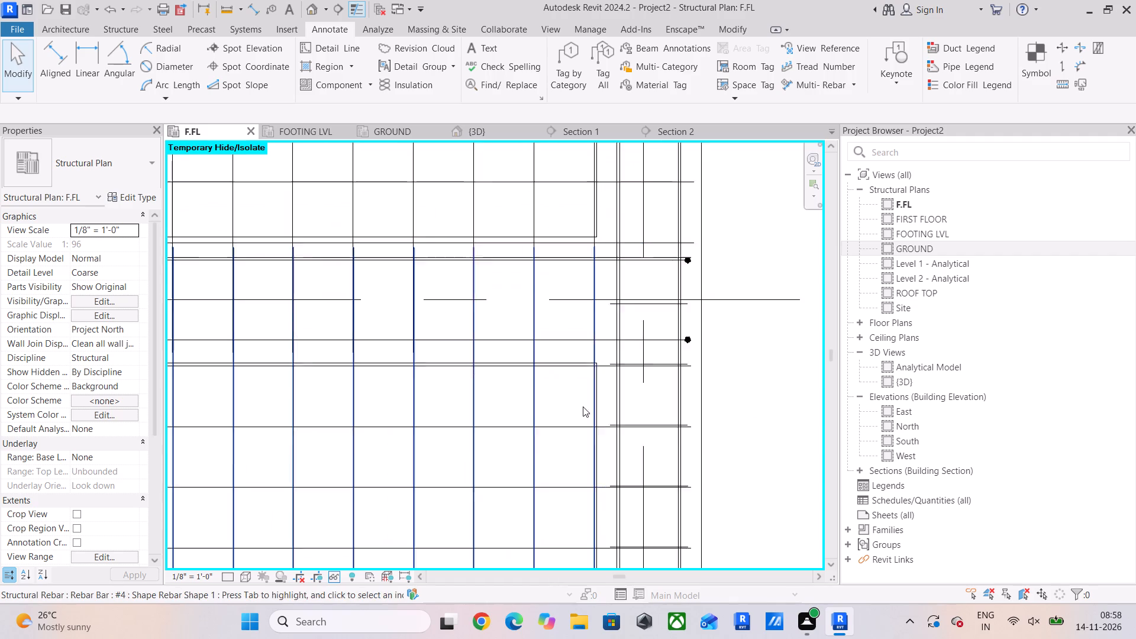
scroll(583, 406, up, 1)
click(670, 272)
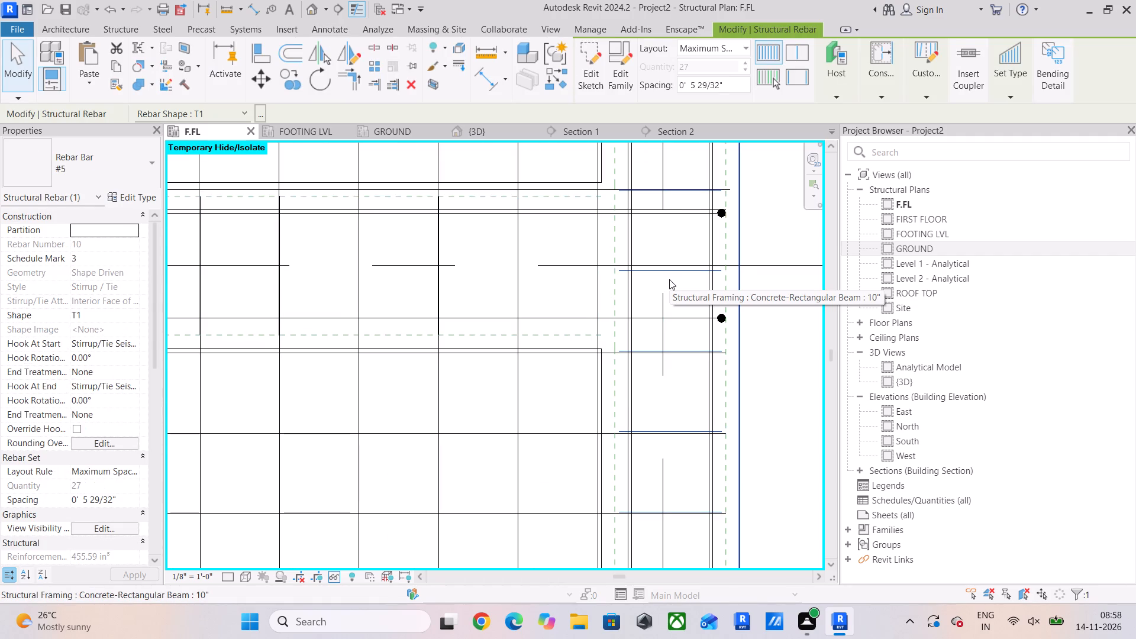
scroll(669, 279, down, 11)
middle_drag(679, 292, 574, 487)
scroll(583, 460, down, 2)
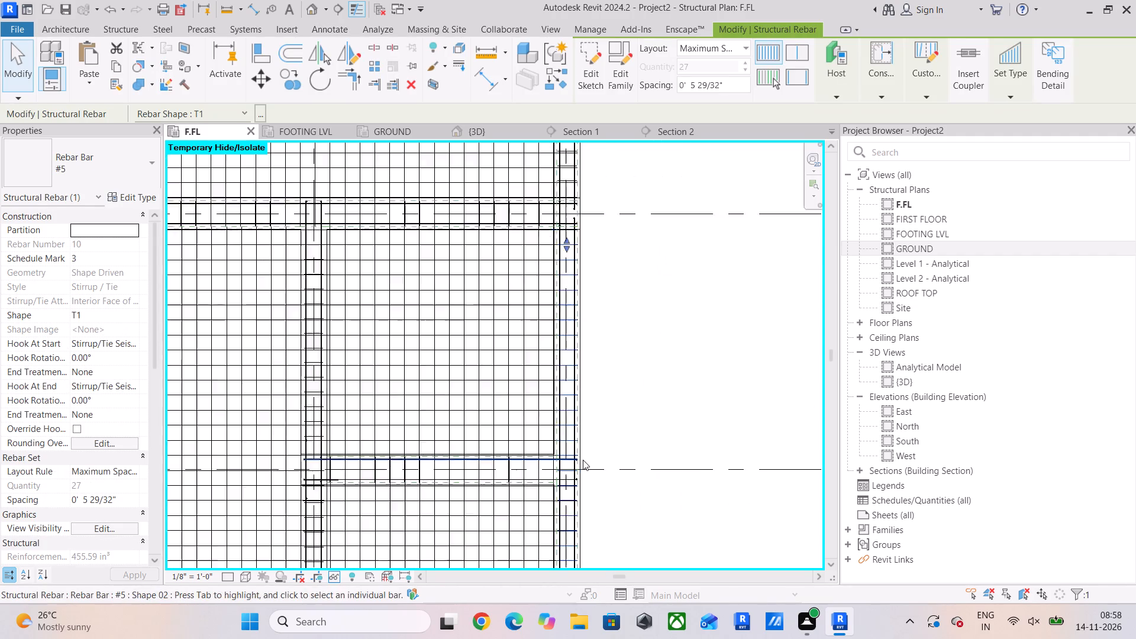
drag(566, 272, 577, 495)
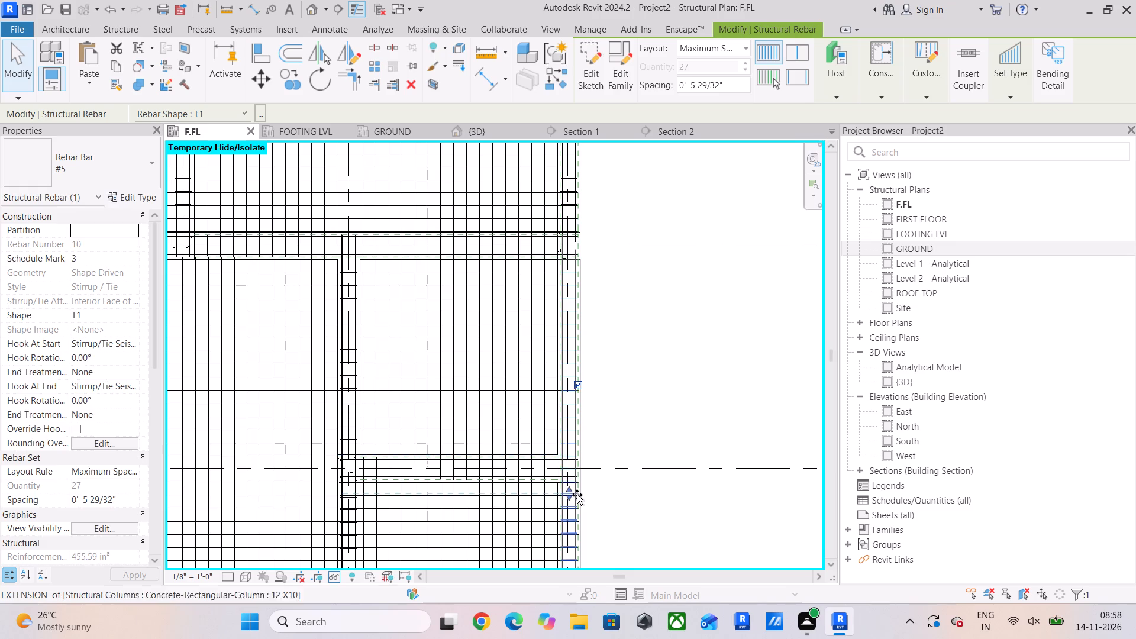
drag(577, 495, 577, 497)
scroll(577, 497, up, 16)
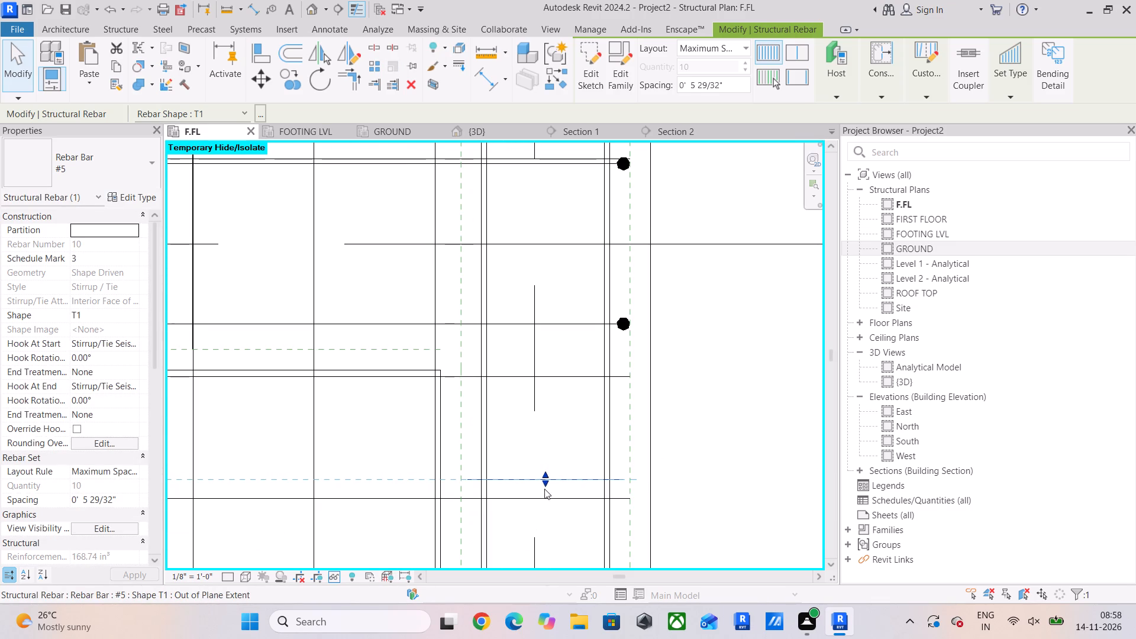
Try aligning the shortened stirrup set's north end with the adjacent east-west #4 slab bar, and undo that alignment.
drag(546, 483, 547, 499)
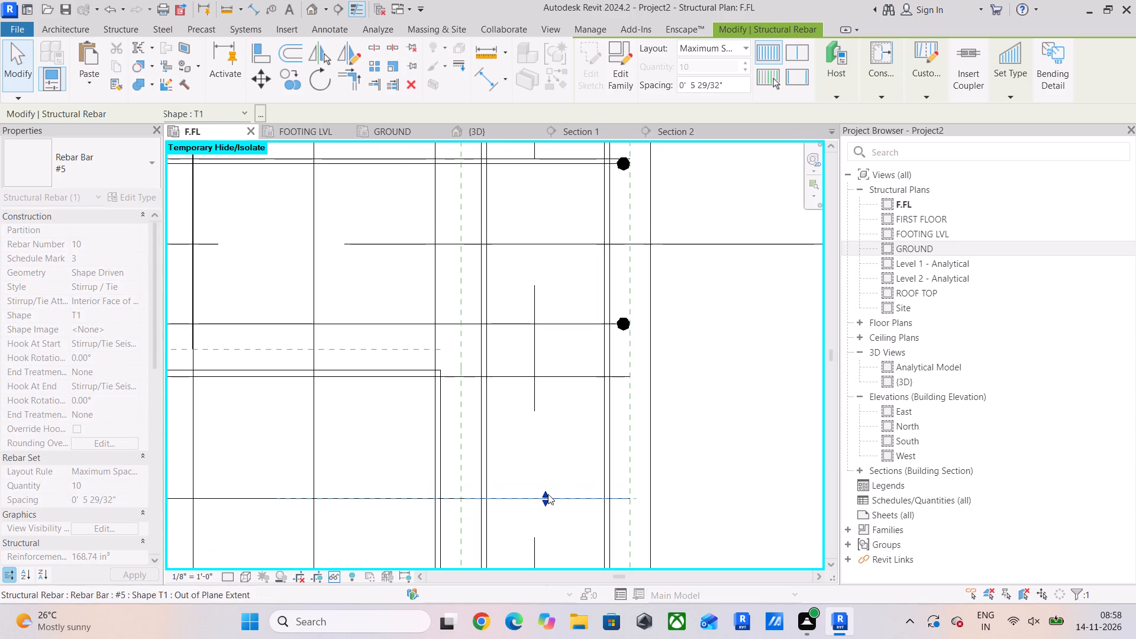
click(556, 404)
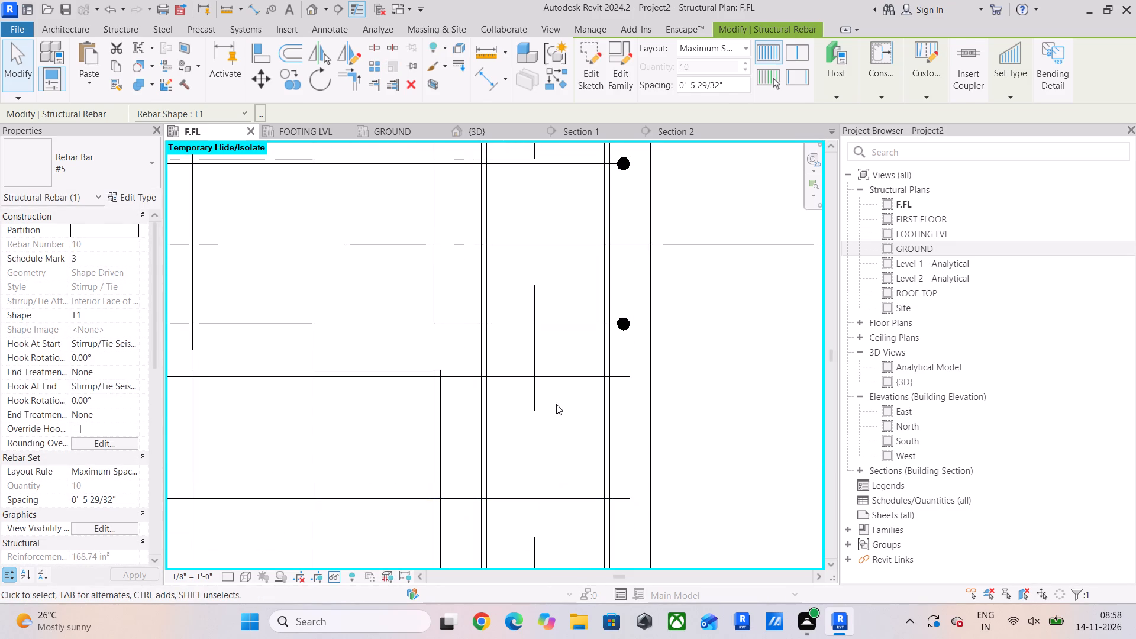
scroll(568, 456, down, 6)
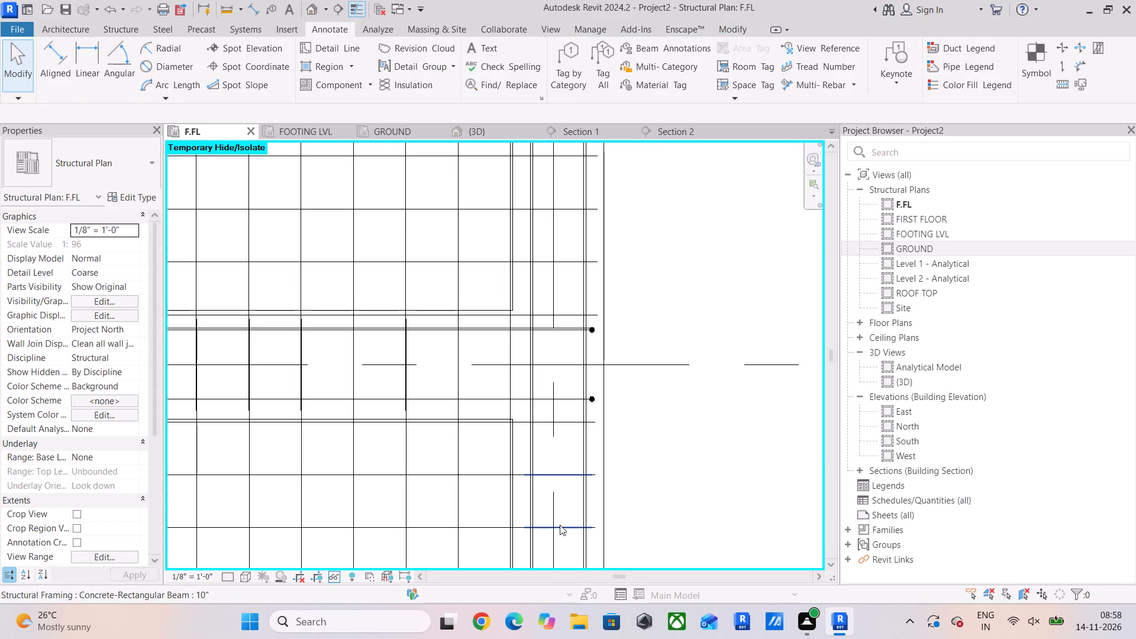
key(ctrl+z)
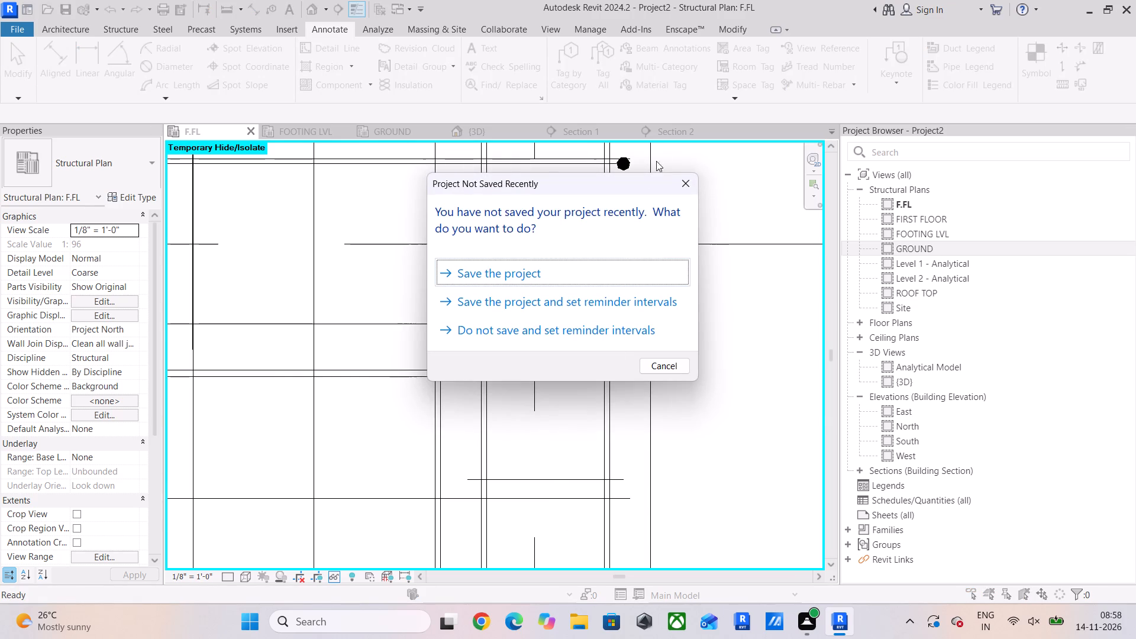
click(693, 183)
Copy the shortened #5 T1 stirrup set along the east edge beam into the panel north of the intermediate cross beam.
click(534, 474)
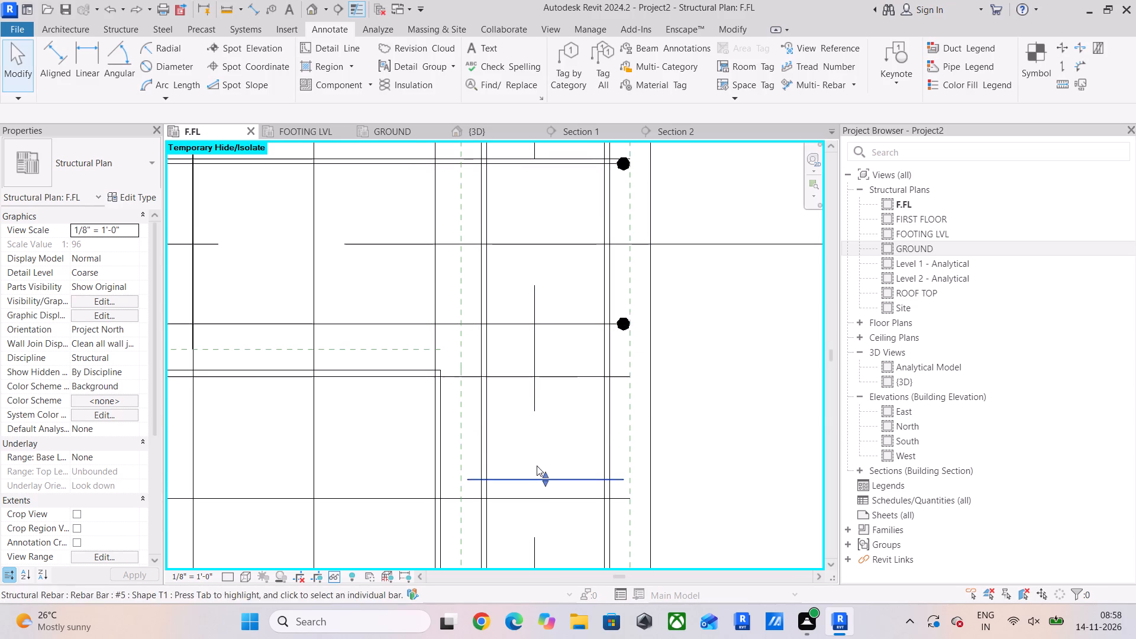
scroll(550, 391, down, 17)
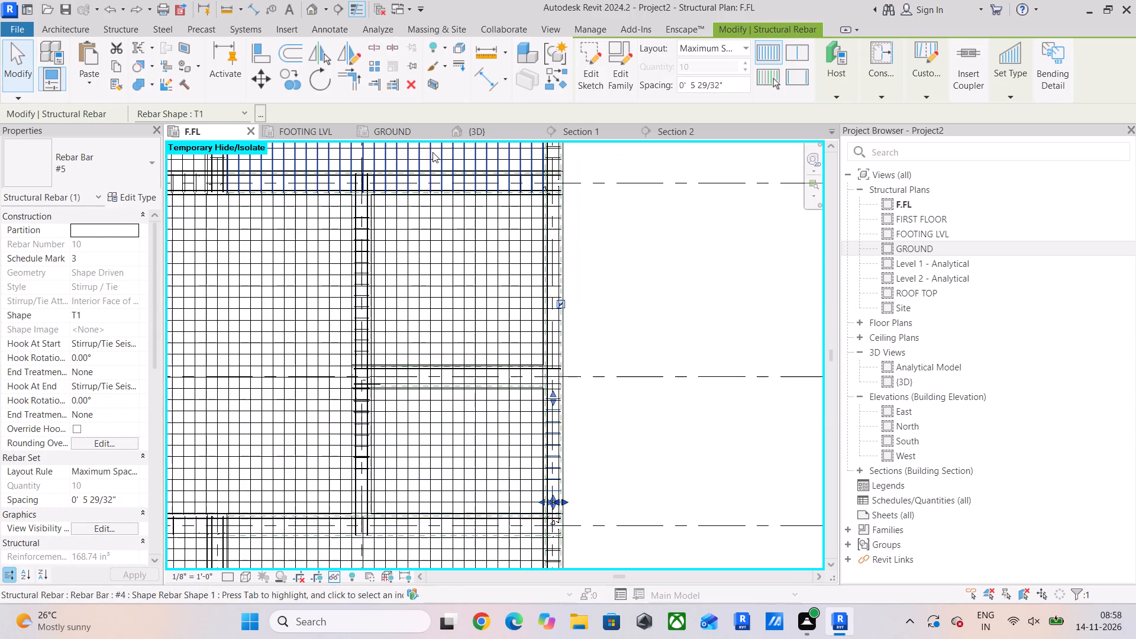
click(295, 84)
scroll(547, 372, up, 7)
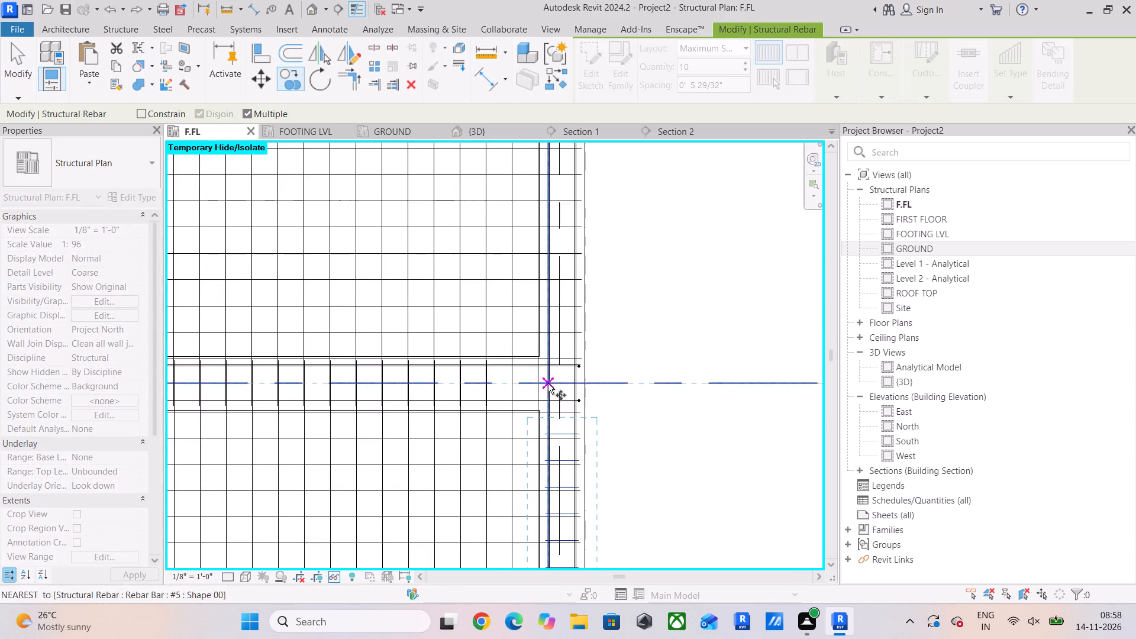
scroll(548, 383, up, 5)
scroll(530, 443, up, 5)
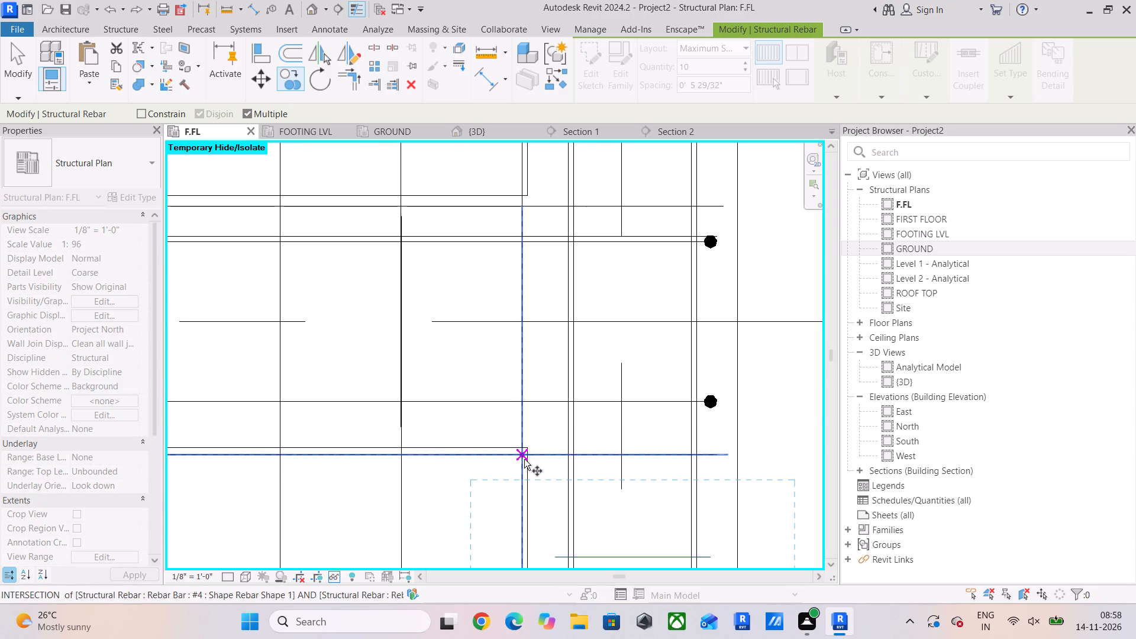
click(527, 448)
scroll(585, 263, down, 6)
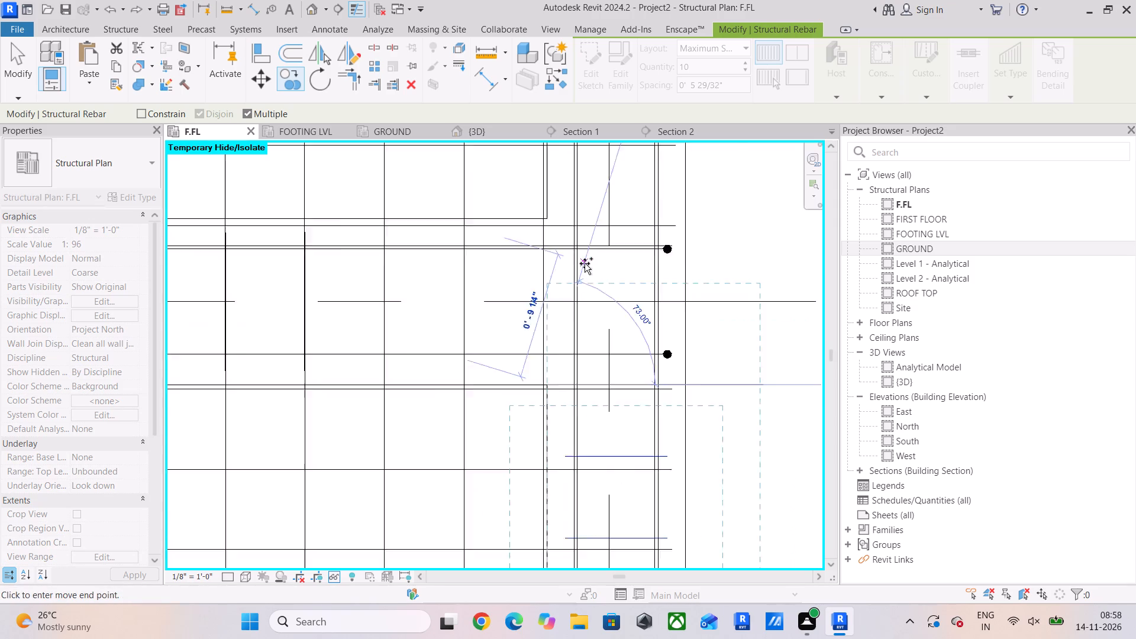
scroll(551, 185, down, 5)
middle_drag(551, 185, 551, 502)
middle_drag(552, 306, 551, 535)
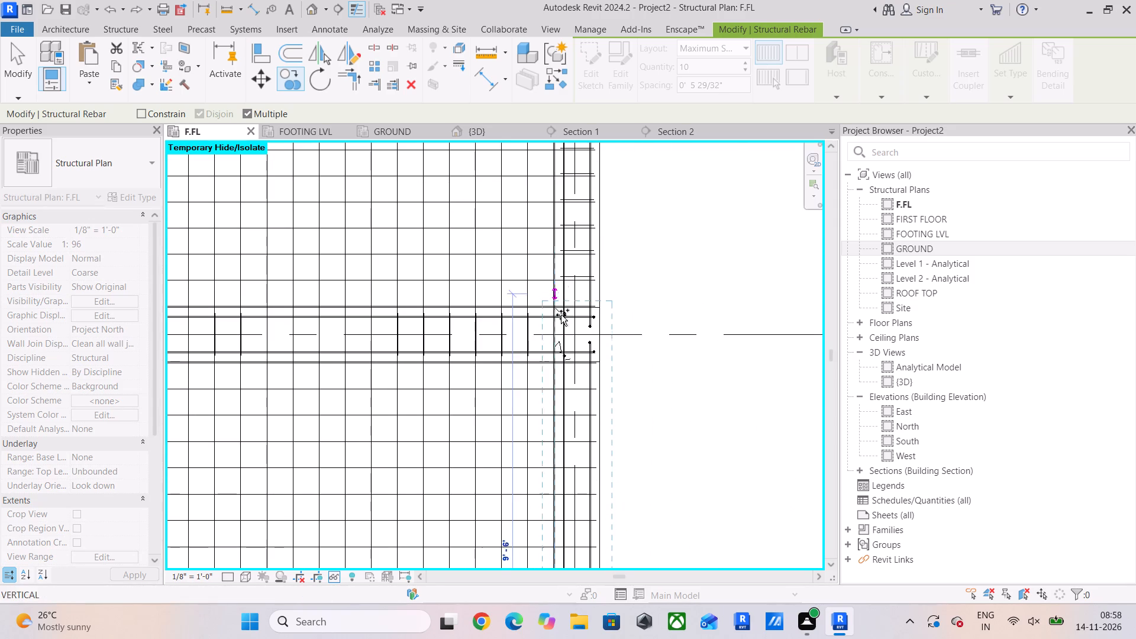
scroll(561, 315, up, 6)
scroll(572, 422, up, 10)
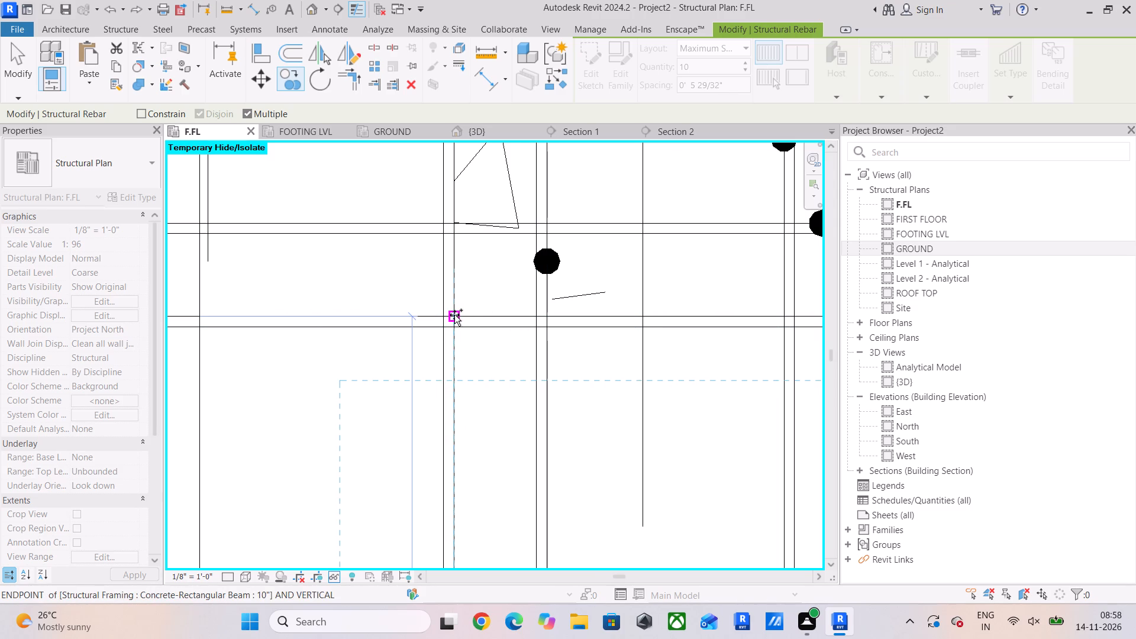
scroll(454, 315, down, 4)
middle_drag(454, 315, 467, 436)
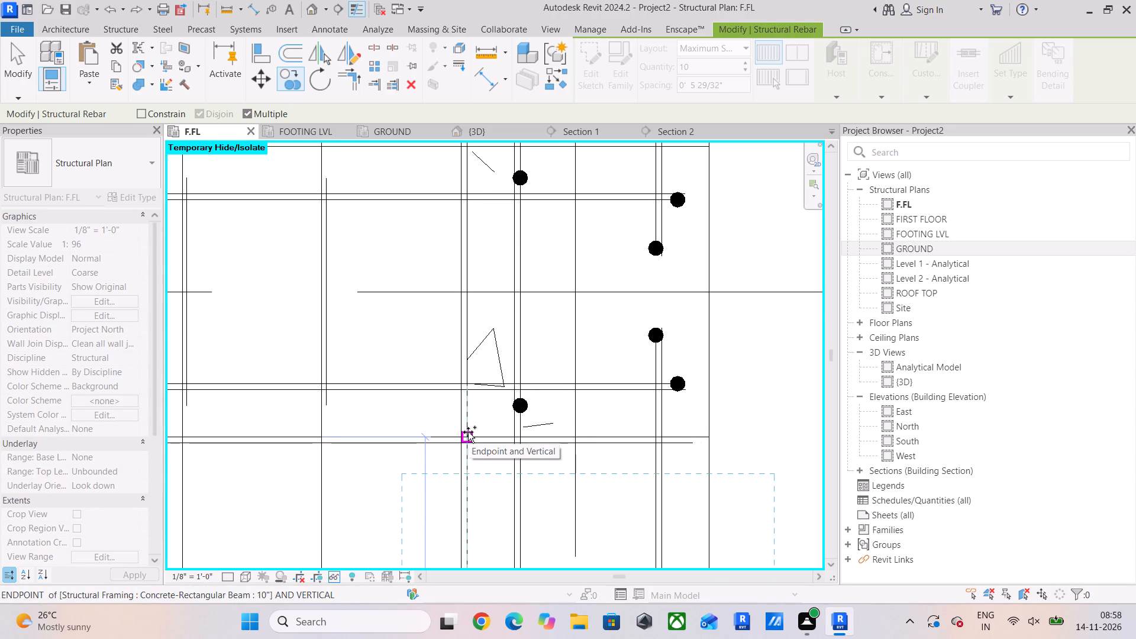
scroll(468, 432, up, 5)
click(468, 438)
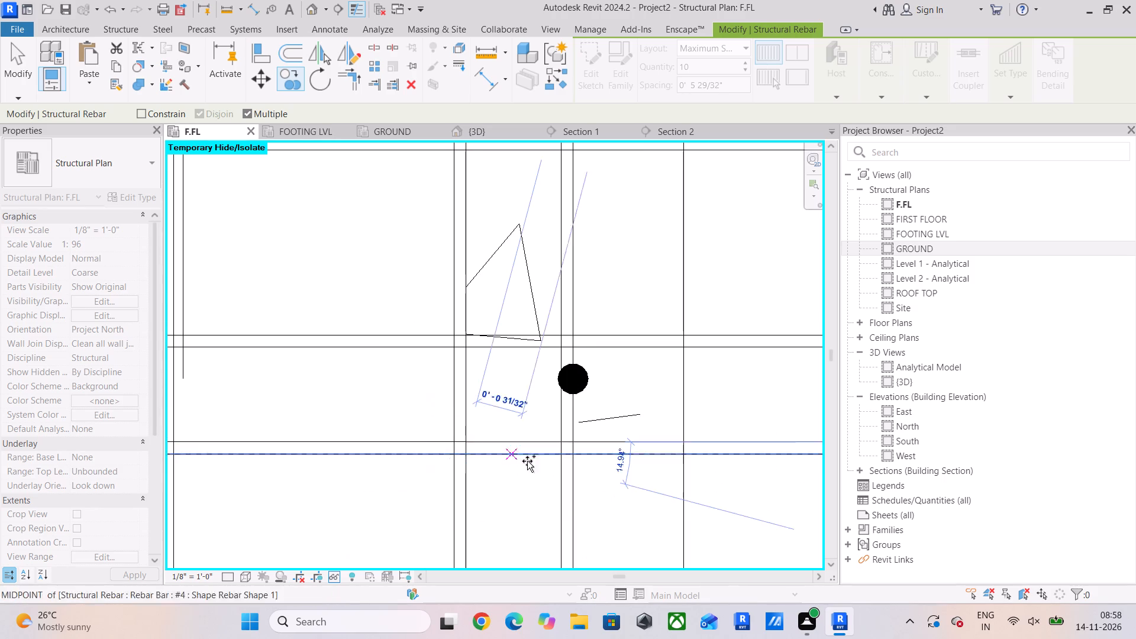
scroll(533, 461, down, 6)
middle_drag(547, 460, 474, 237)
key(Escape)
key(Escape)
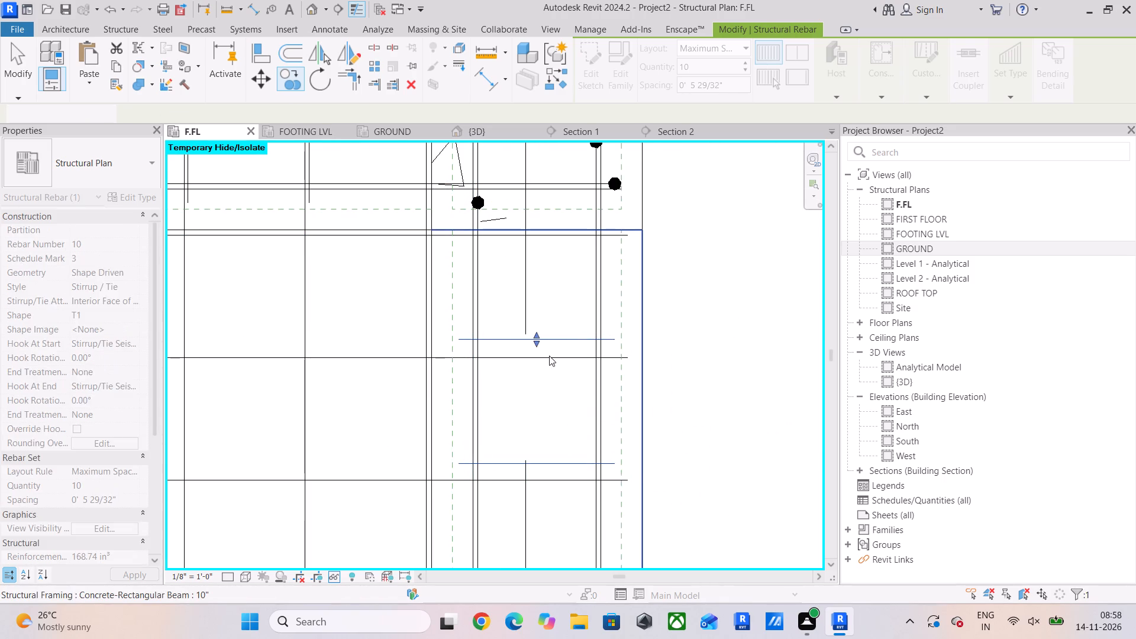
Align the north end of the copied #5 T1 stirrup set with the adjacent east-west #4 slab bar.
scroll(529, 362, down, 5)
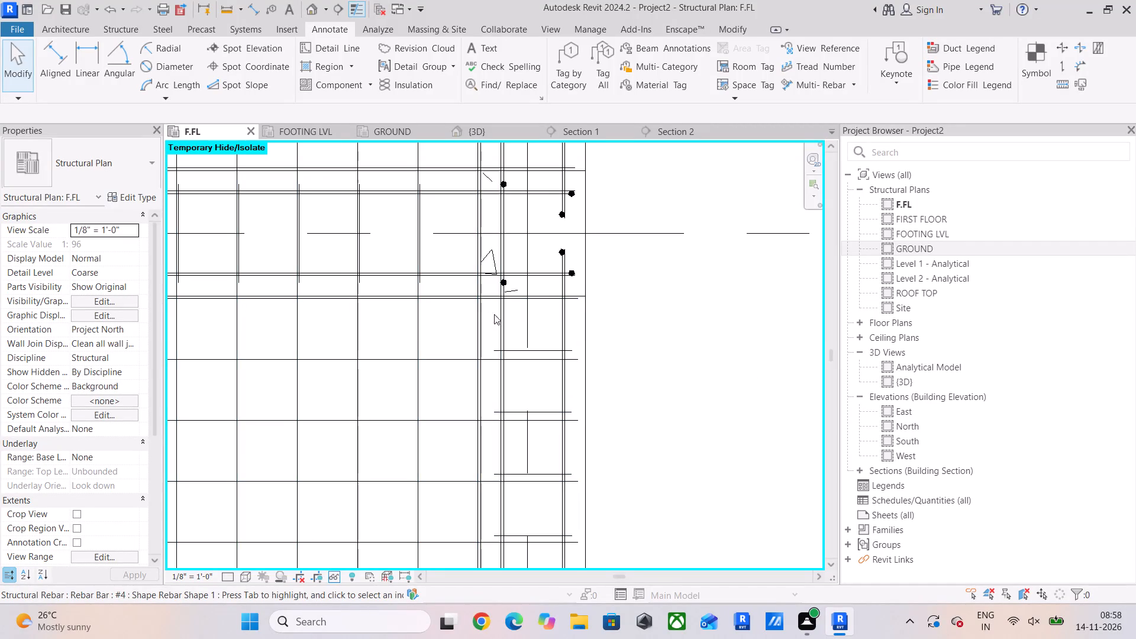
middle_drag(515, 288, 515, 395)
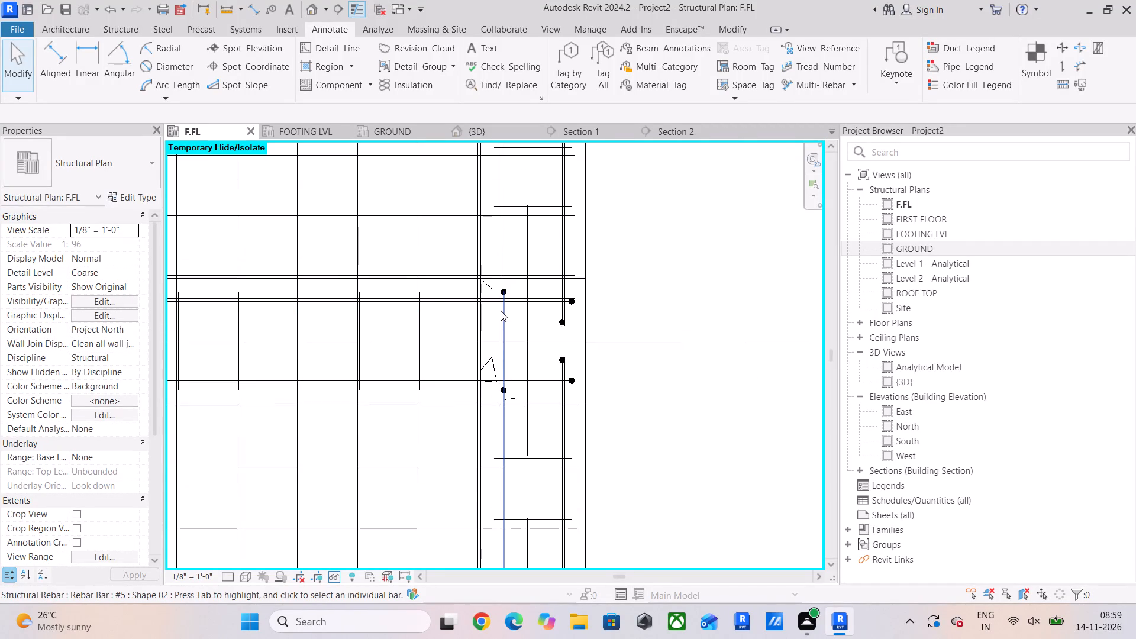
scroll(501, 311, up, 4)
middle_drag(535, 437, 514, 256)
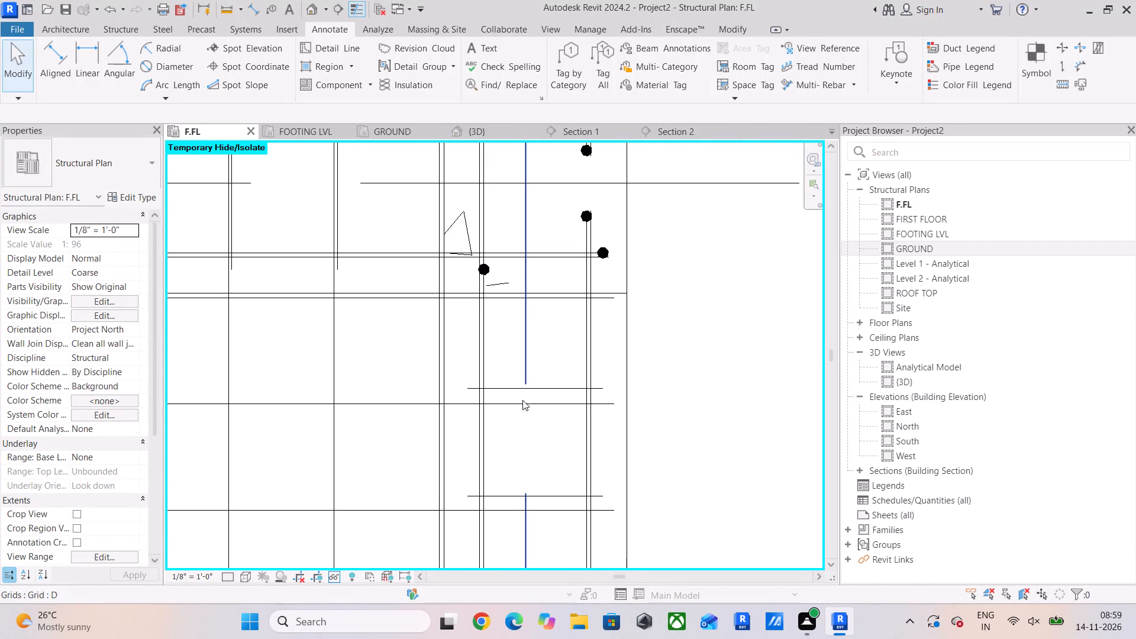
click(528, 389)
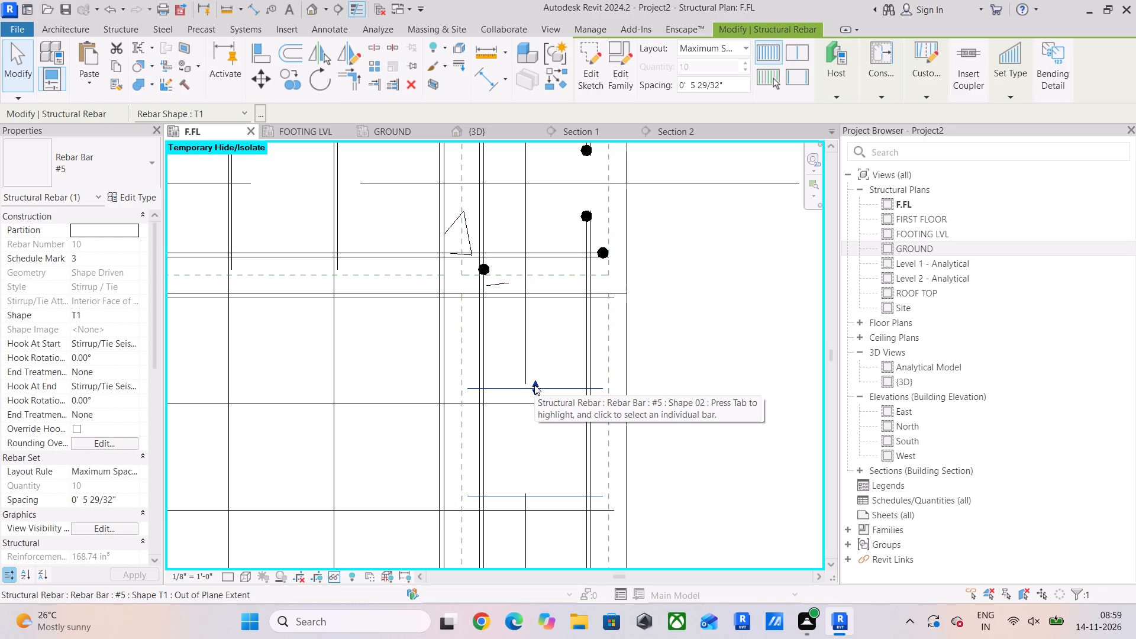
scroll(519, 298, down, 3)
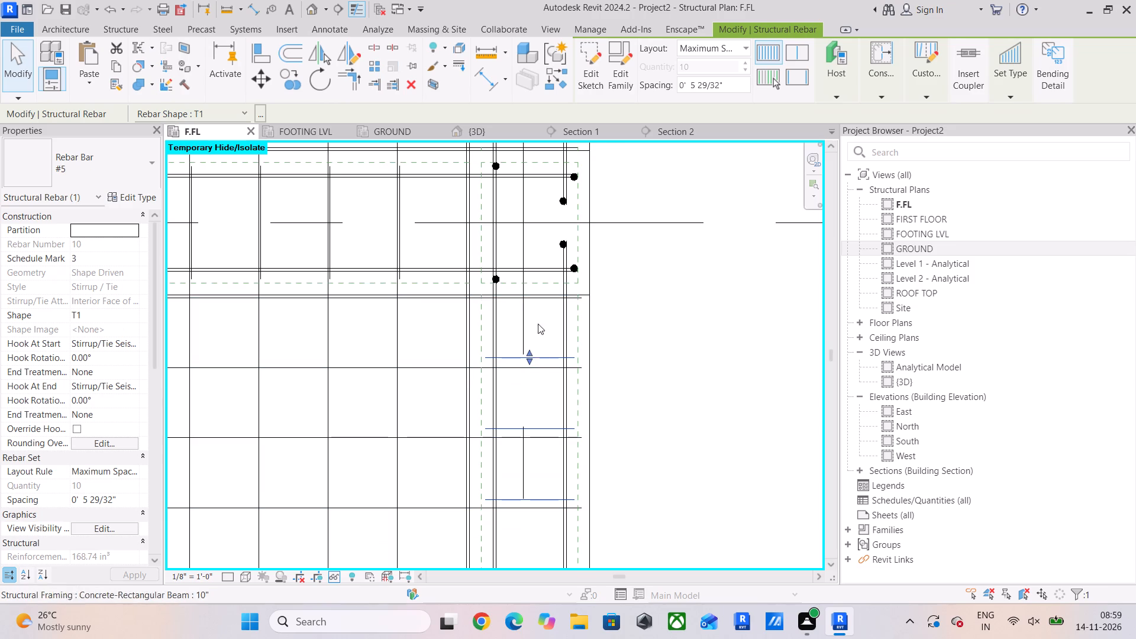
drag(527, 362, 525, 374)
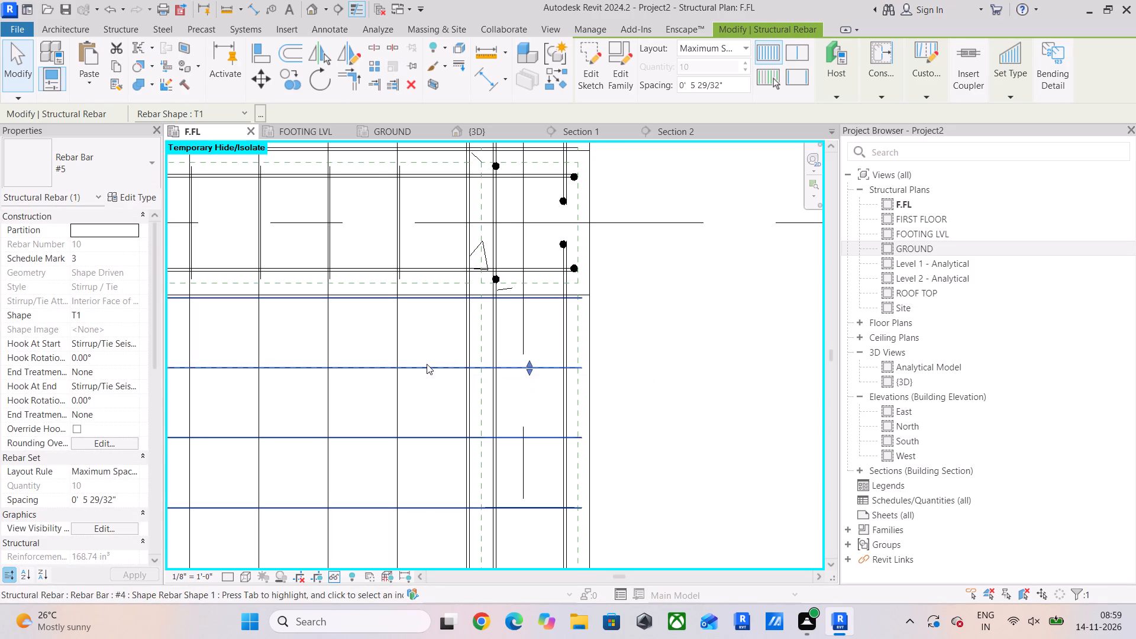
Examine how the copied stirrup set's southern stirrups line up with the east-west #4 slab bars.
scroll(435, 355, down, 5)
middle_drag(439, 355, 464, 227)
scroll(481, 304, down, 5)
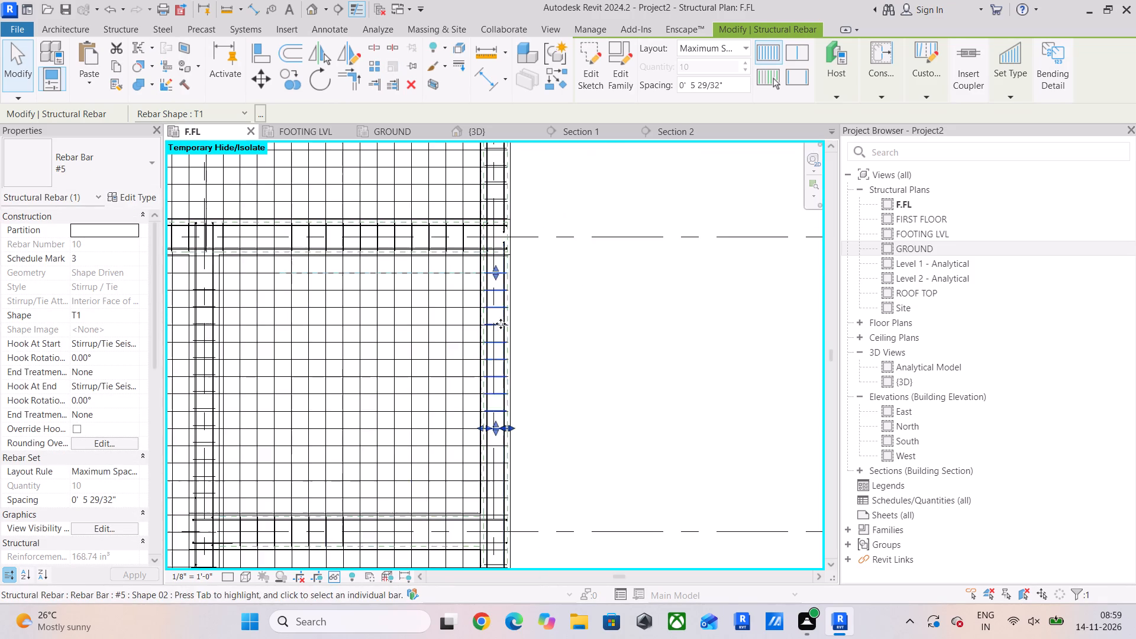
middle_drag(508, 333, 524, 285)
scroll(522, 381, up, 10)
scroll(497, 373, down, 5)
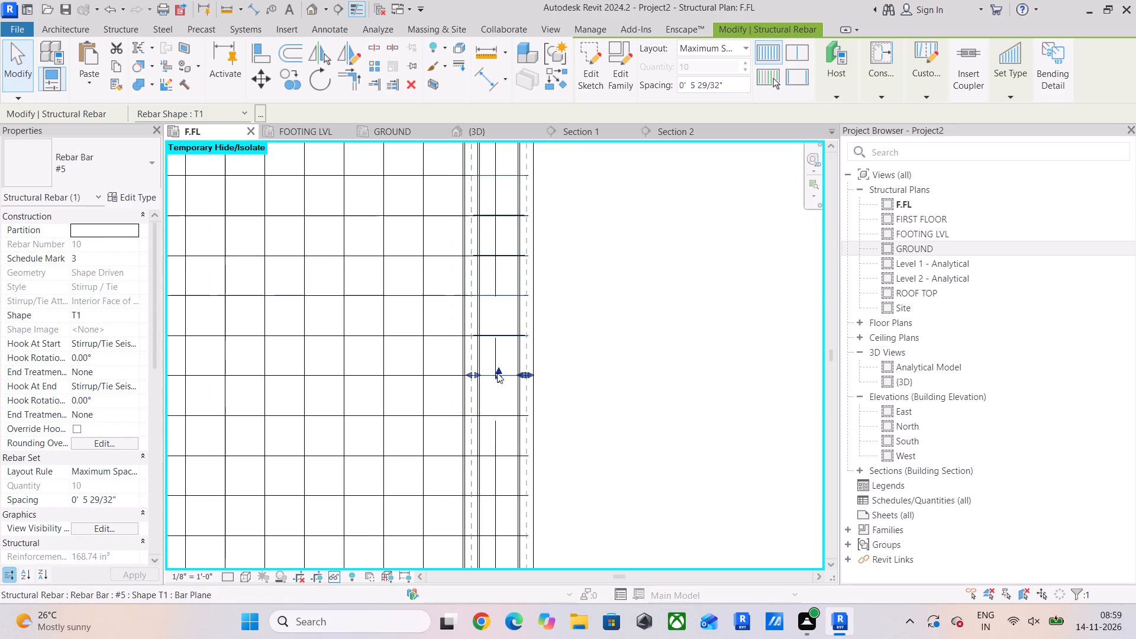
middle_drag(504, 376, 509, 414)
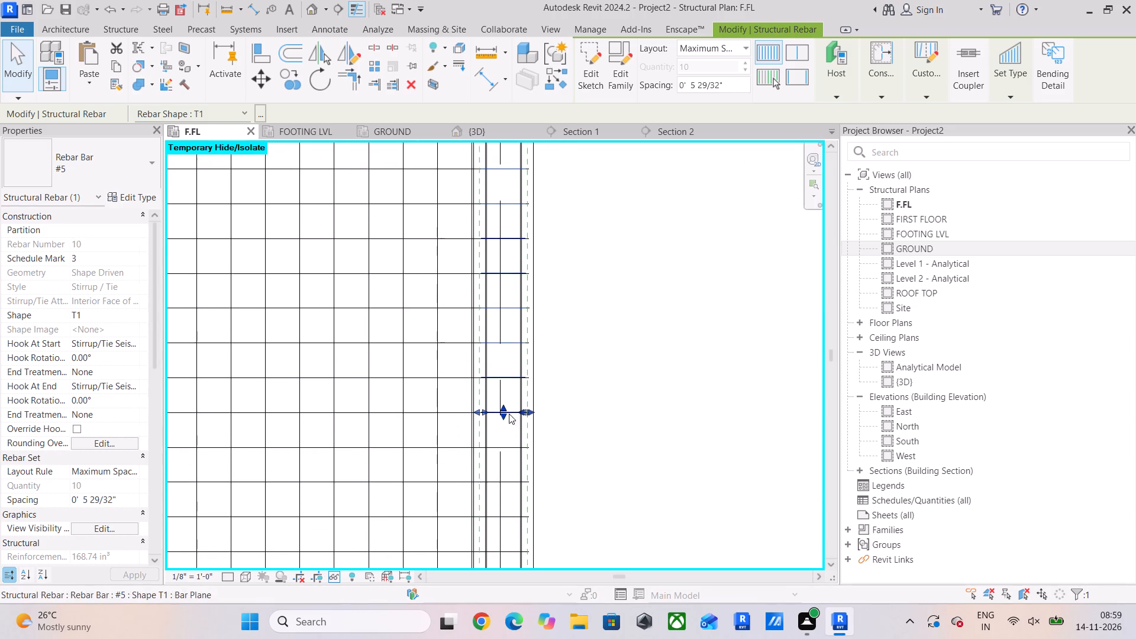
scroll(505, 388, up, 5)
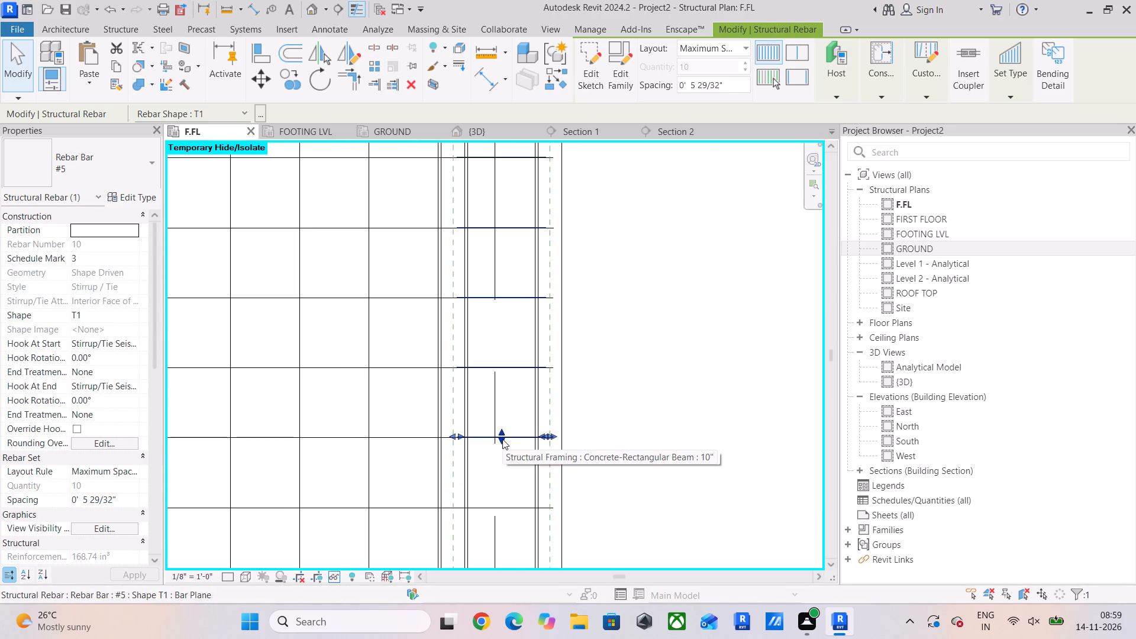
scroll(502, 439, up, 10)
click(500, 434)
click(531, 316)
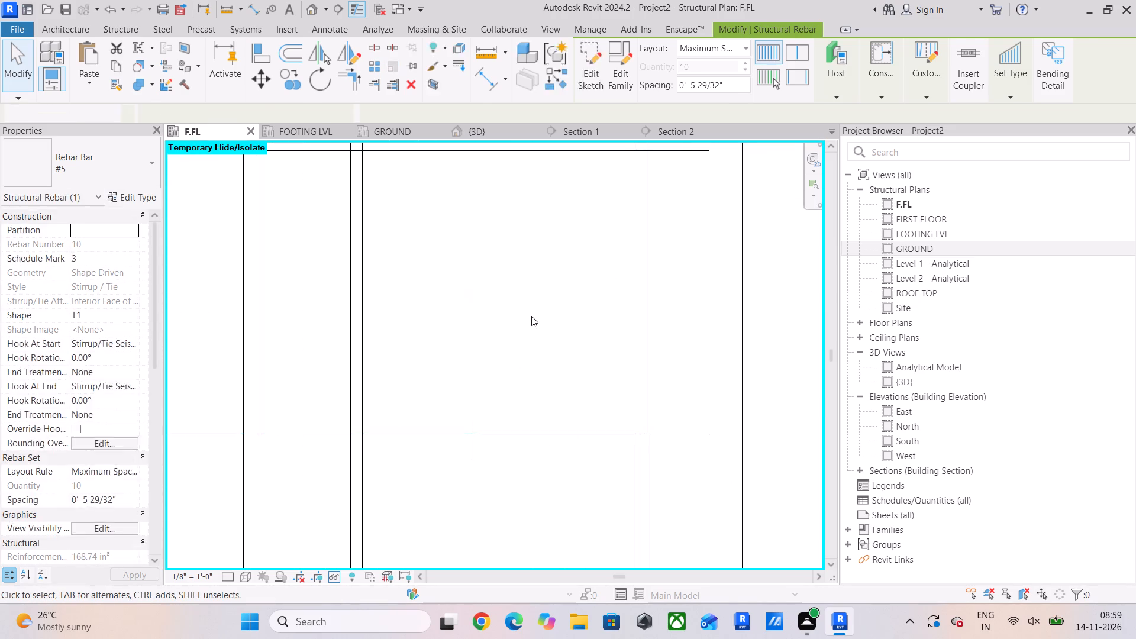
Extend the south end of the copied #5 T1 stirrup set to the north face of the intermediate cross beam.
scroll(531, 316, down, 18)
middle_drag(575, 311, 601, 356)
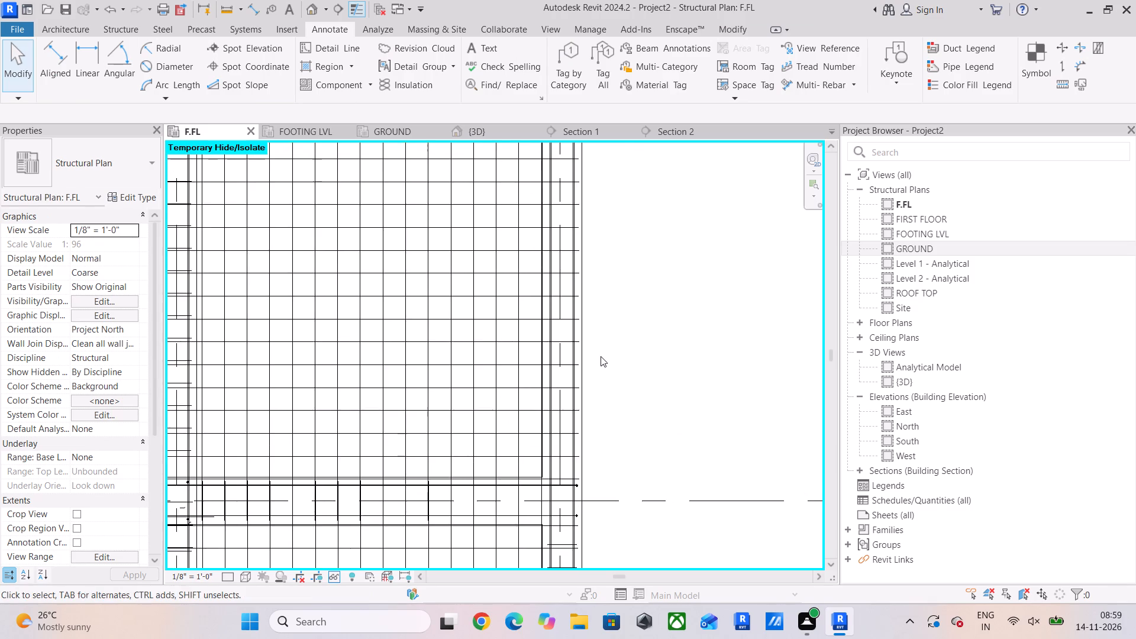
scroll(601, 356, down, 2)
middle_drag(601, 356, 552, 276)
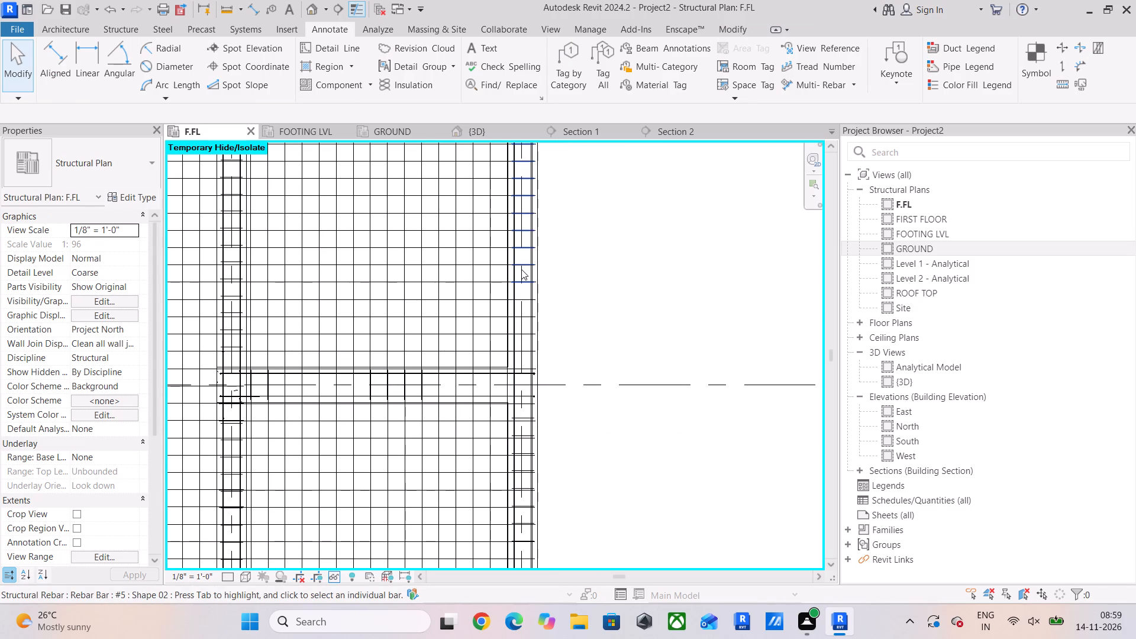
click(521, 269)
scroll(521, 298, up, 5)
drag(525, 270, 528, 325)
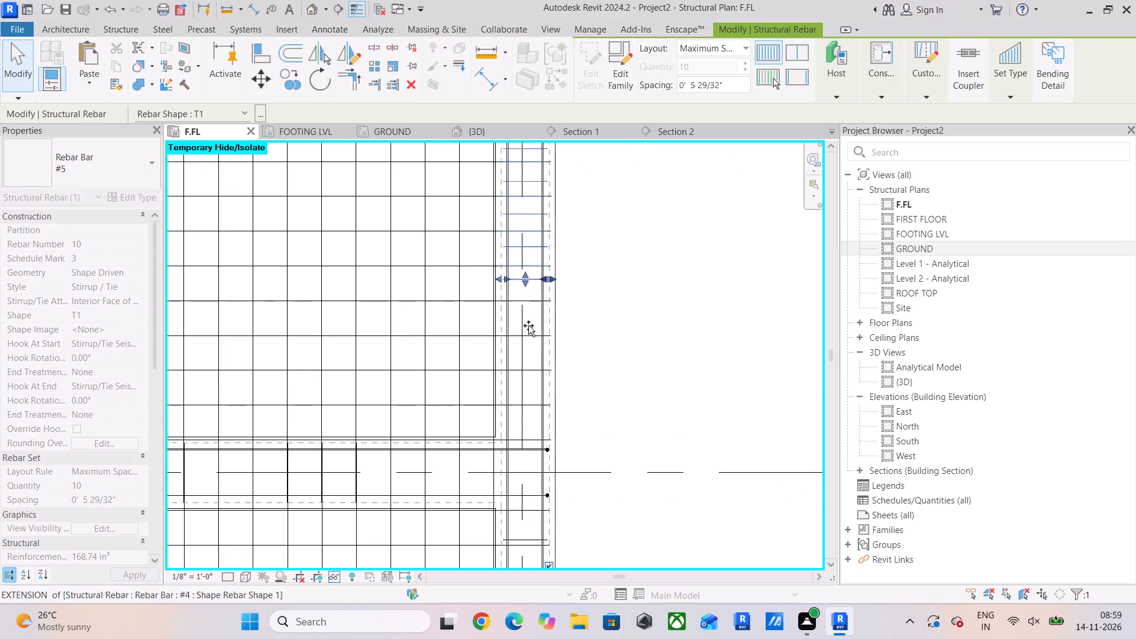
drag(528, 325, 528, 439)
scroll(528, 439, up, 8)
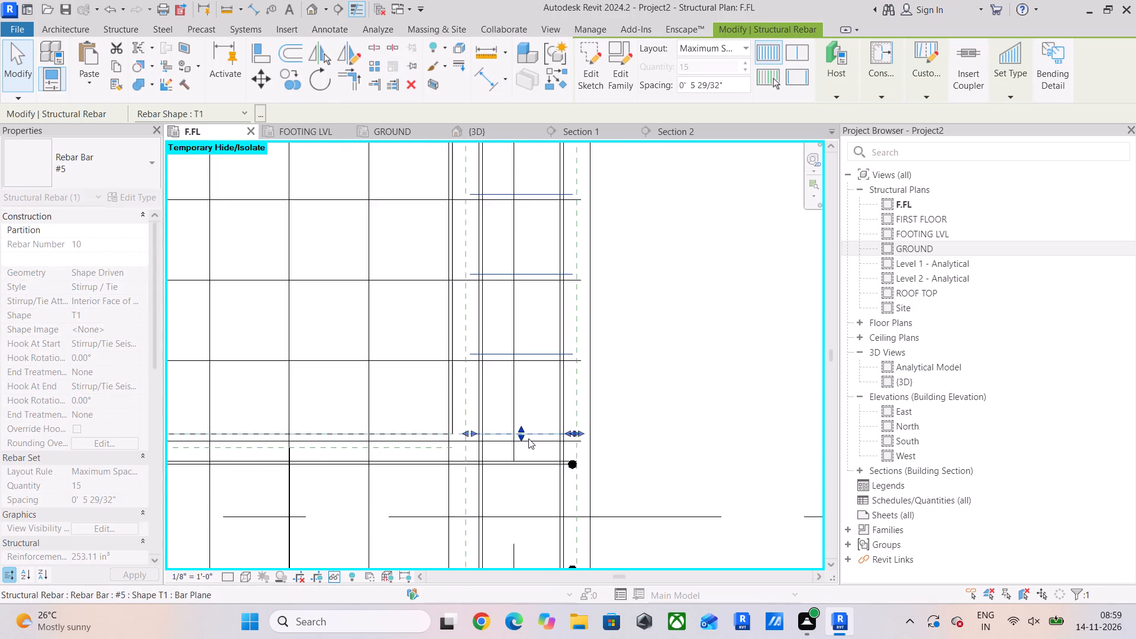
Shorten the south end of the copied #5 T1 stirrup set to the second east-west #4 slab bar north of the intermediate cross beam.
scroll(528, 438, up, 3)
drag(508, 430, 506, 442)
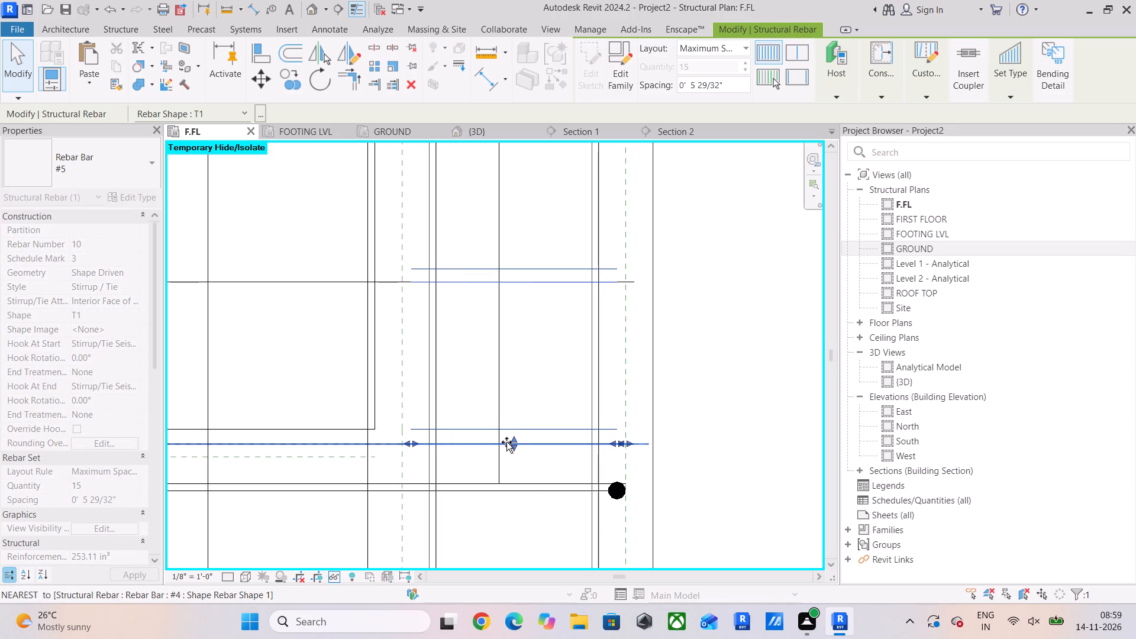
drag(506, 442, 508, 279)
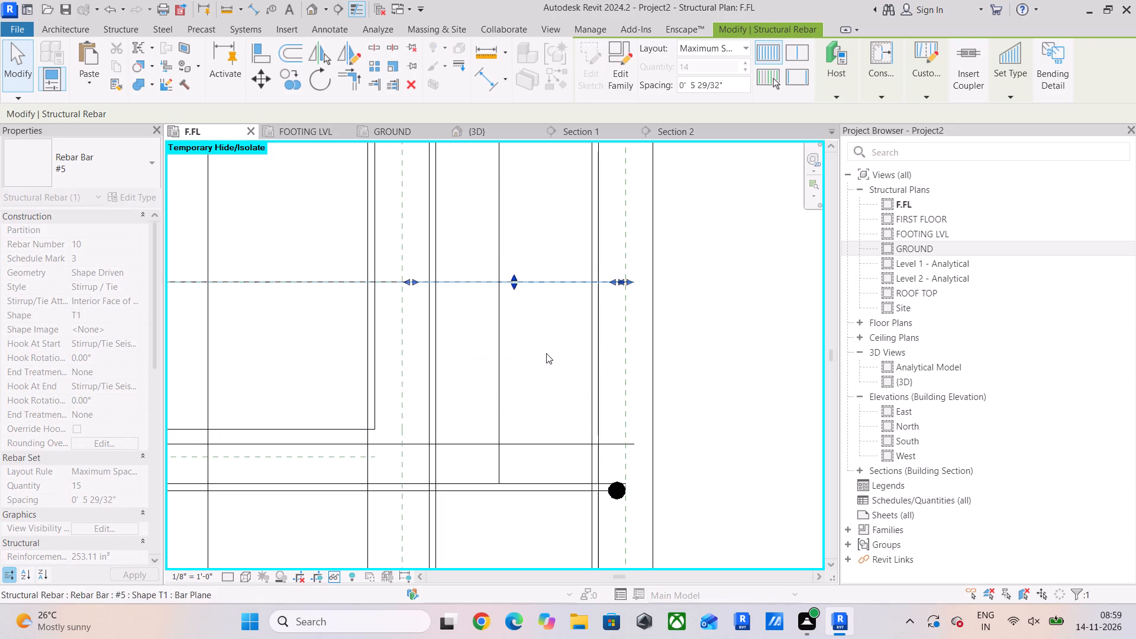
click(549, 361)
Align the north end of the east edge beam's #5 T1 stirrup set below the intermediate cross beam with the second east-west #4 slab bar.
scroll(558, 363, down, 11)
middle_drag(607, 376, 630, 325)
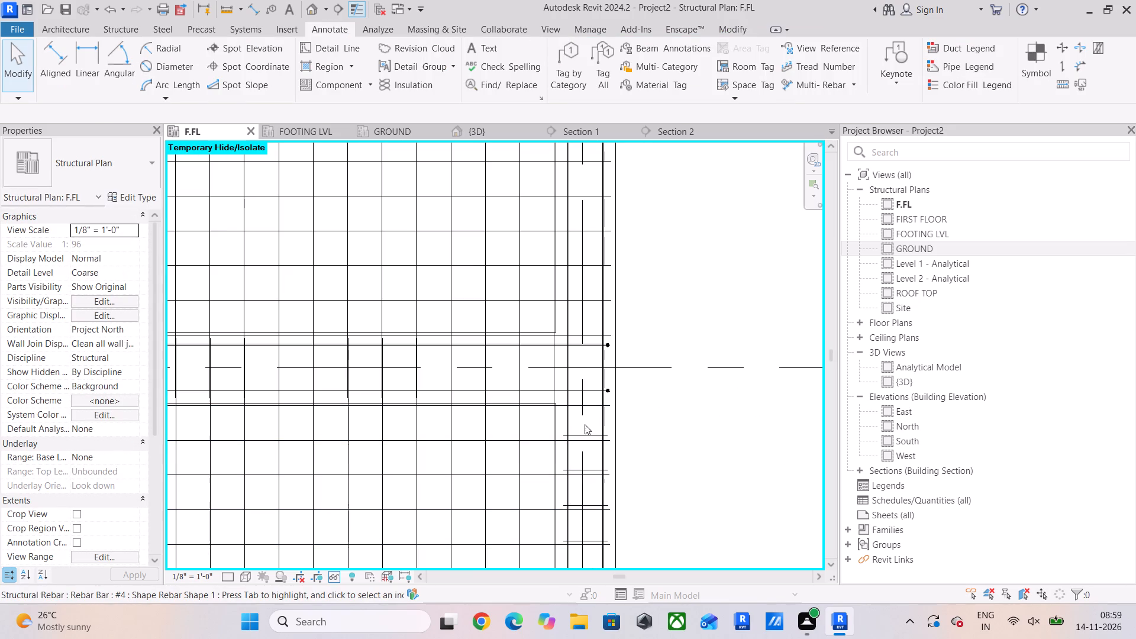
click(584, 430)
middle_drag(584, 437, 569, 357)
scroll(569, 357, up, 11)
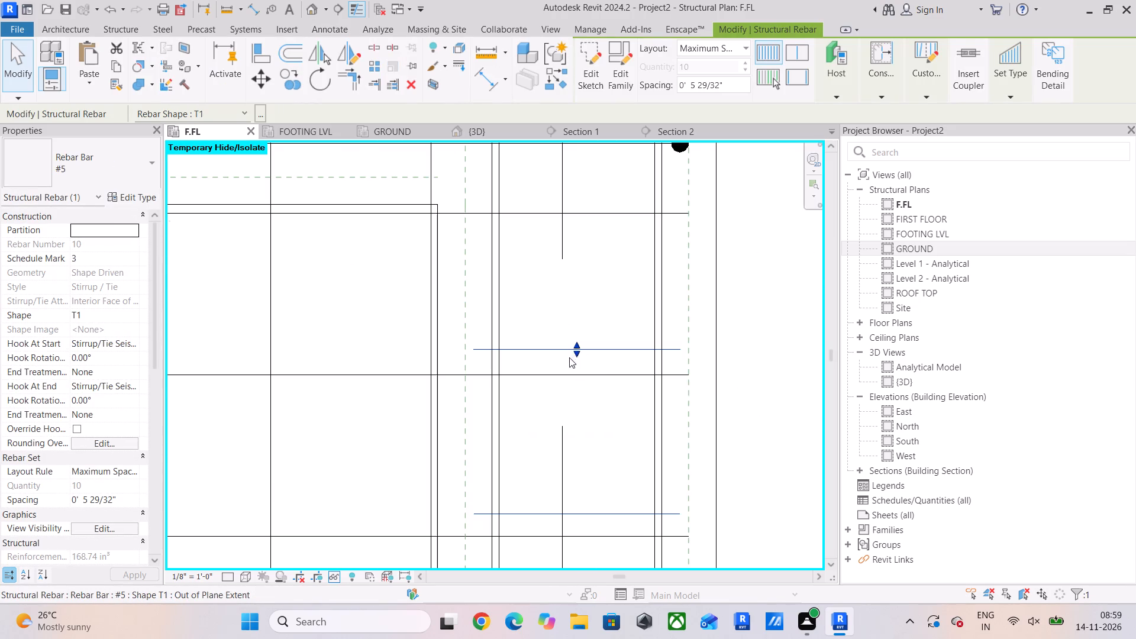
drag(579, 353, 573, 372)
scroll(573, 373, down, 12)
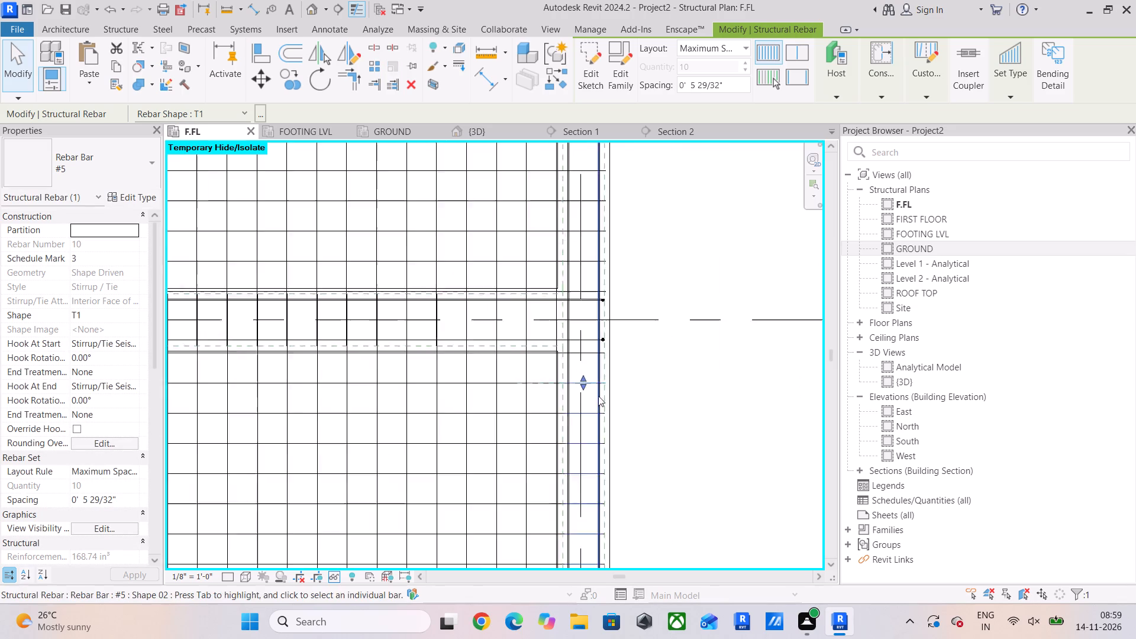
scroll(598, 396, down, 3)
middle_drag(601, 402, 550, 202)
scroll(568, 414, up, 11)
click(532, 362)
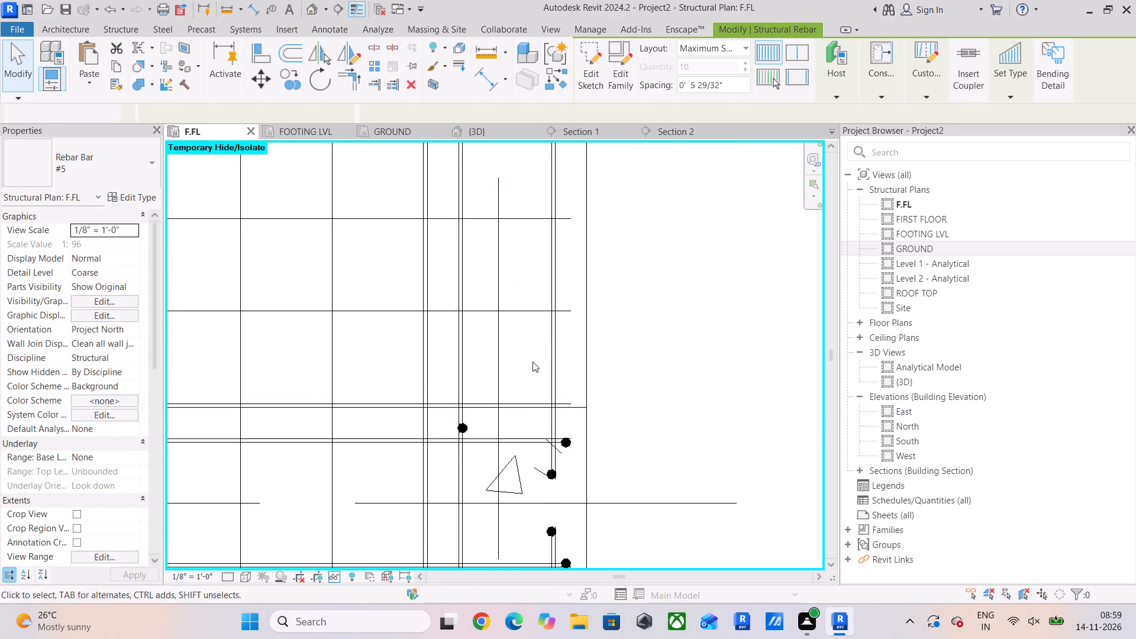
Align the north end of the east edge beam's next #5 T1 stirrup set southward with the first #4 slab bar below its cross beam.
scroll(532, 362, down, 6)
middle_drag(514, 460, 522, 330)
scroll(531, 380, up, 5)
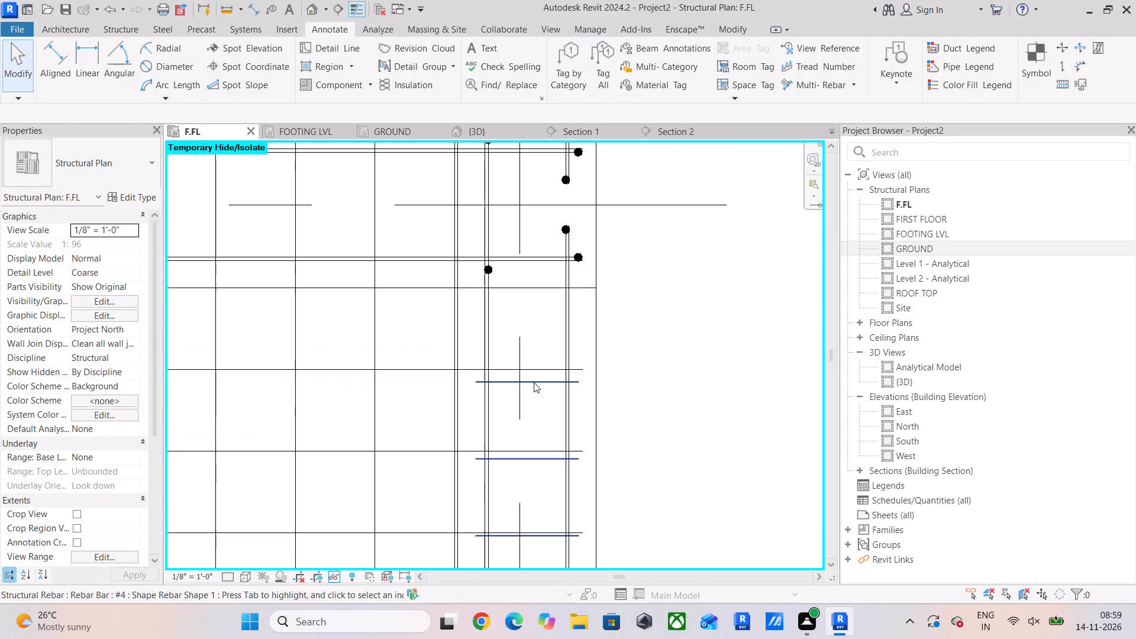
click(535, 382)
drag(527, 380, 528, 372)
scroll(540, 384, down, 5)
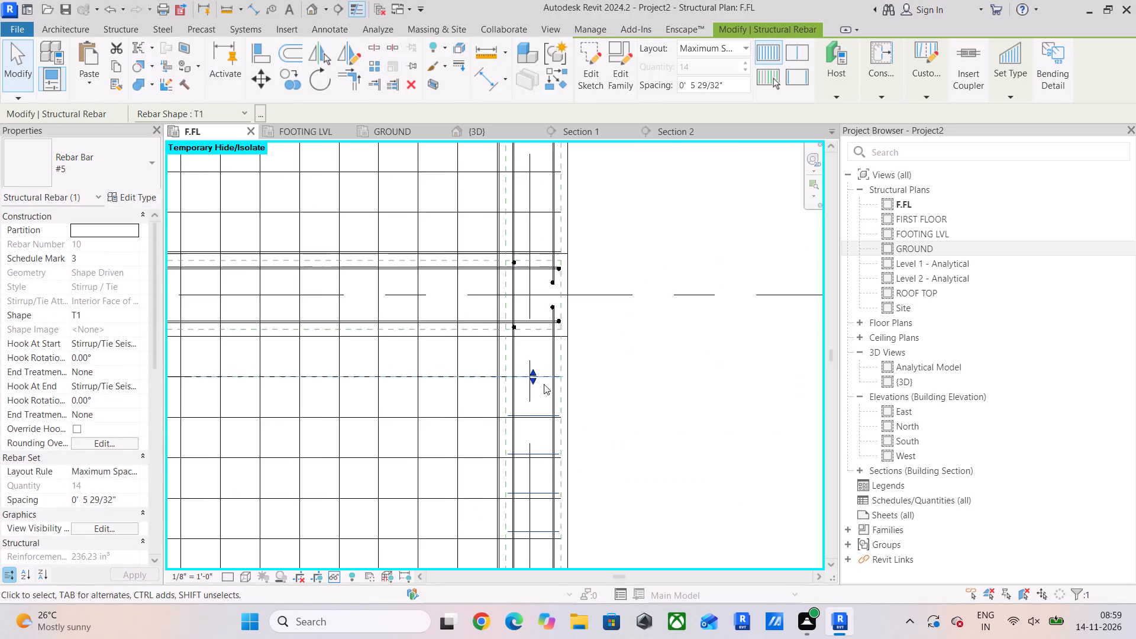
Extend the same stirrup set's south end to the last east-west #4 slab bar before the southernmost intermediate cross beam.
middle_drag(544, 384, 544, 175)
scroll(556, 400, down, 9)
middle_drag(565, 405, 565, 229)
scroll(563, 326, up, 6)
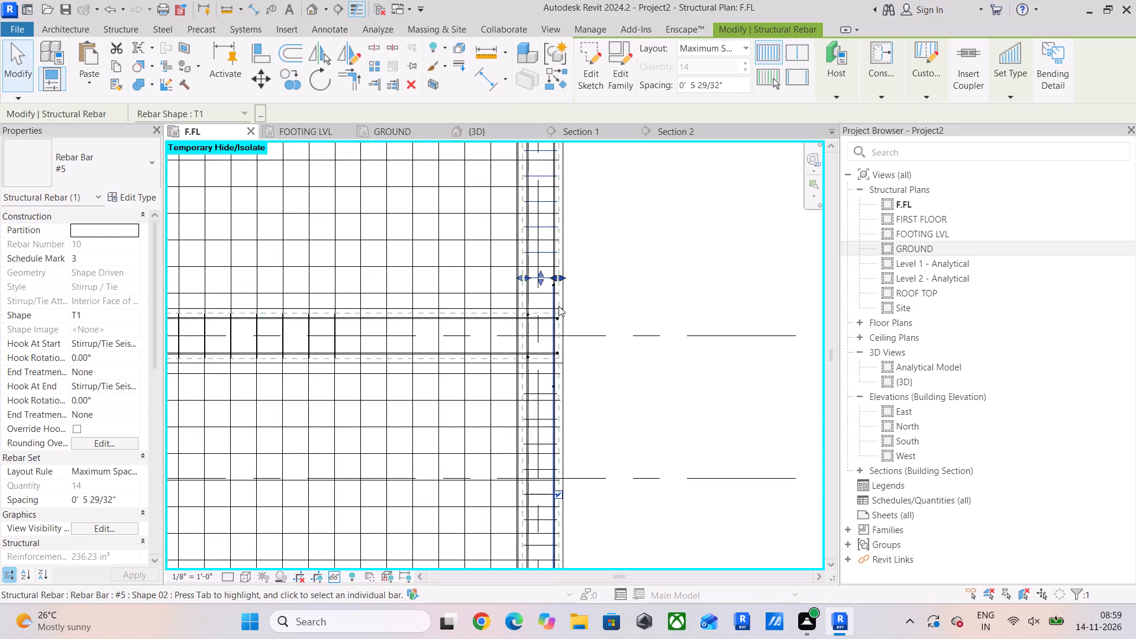
scroll(544, 262, up, 10)
drag(544, 293, 543, 332)
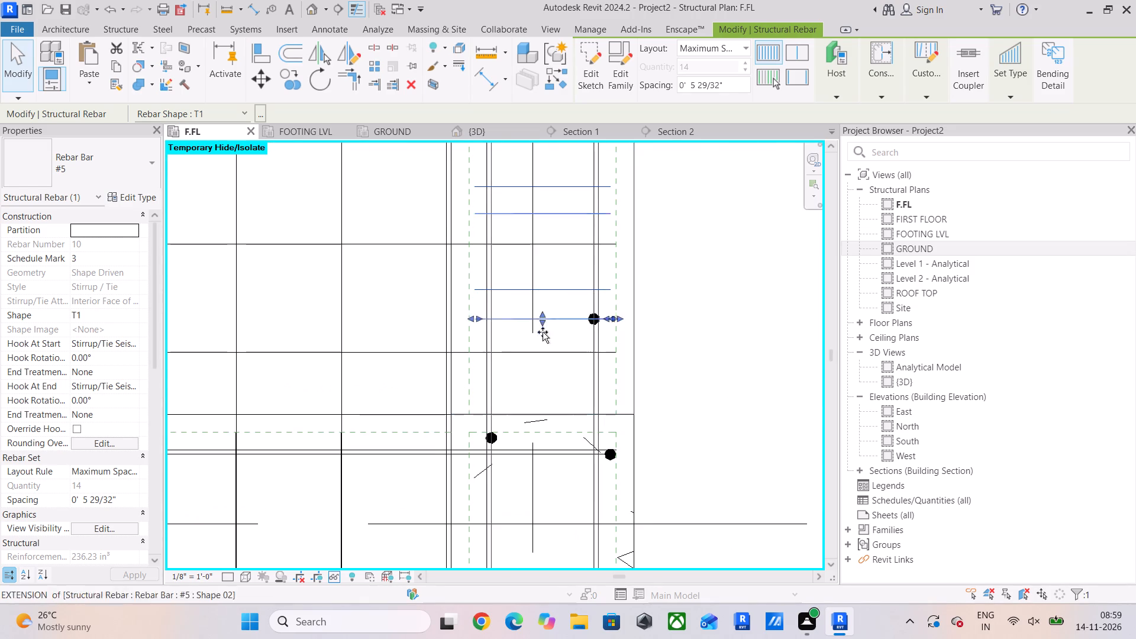
drag(543, 332, 539, 360)
drag(541, 357, 543, 350)
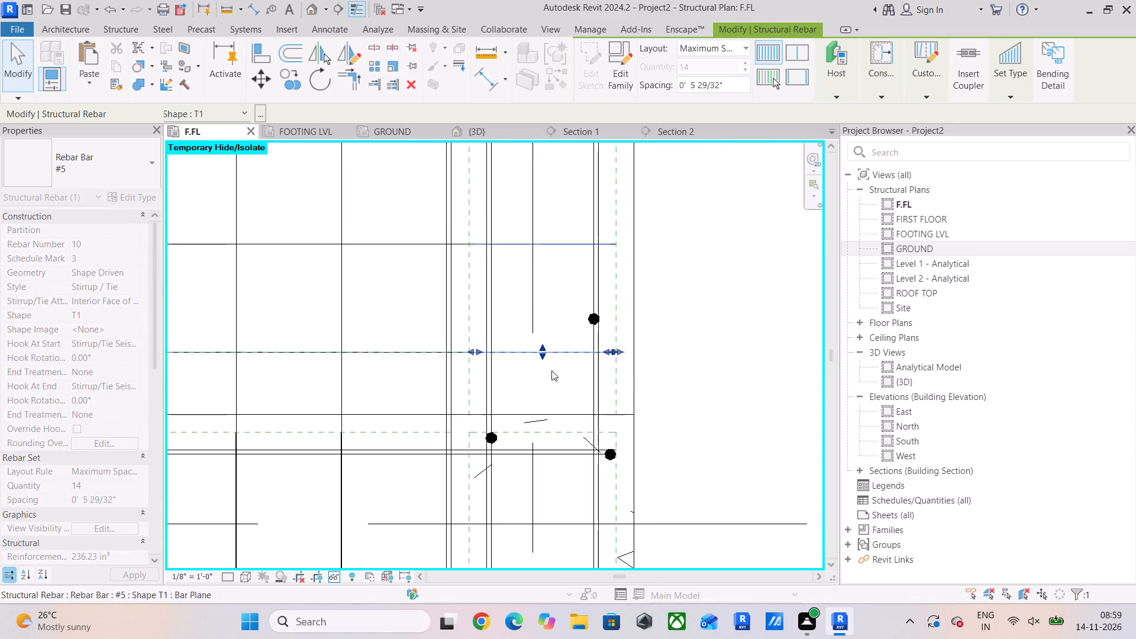
Extend the north end of the southeast panel's east edge beam stirrup set to the first #4 slab bar below the cross beam.
scroll(557, 376, down, 6)
middle_drag(559, 376, 542, 241)
click(538, 404)
scroll(531, 400, up, 5)
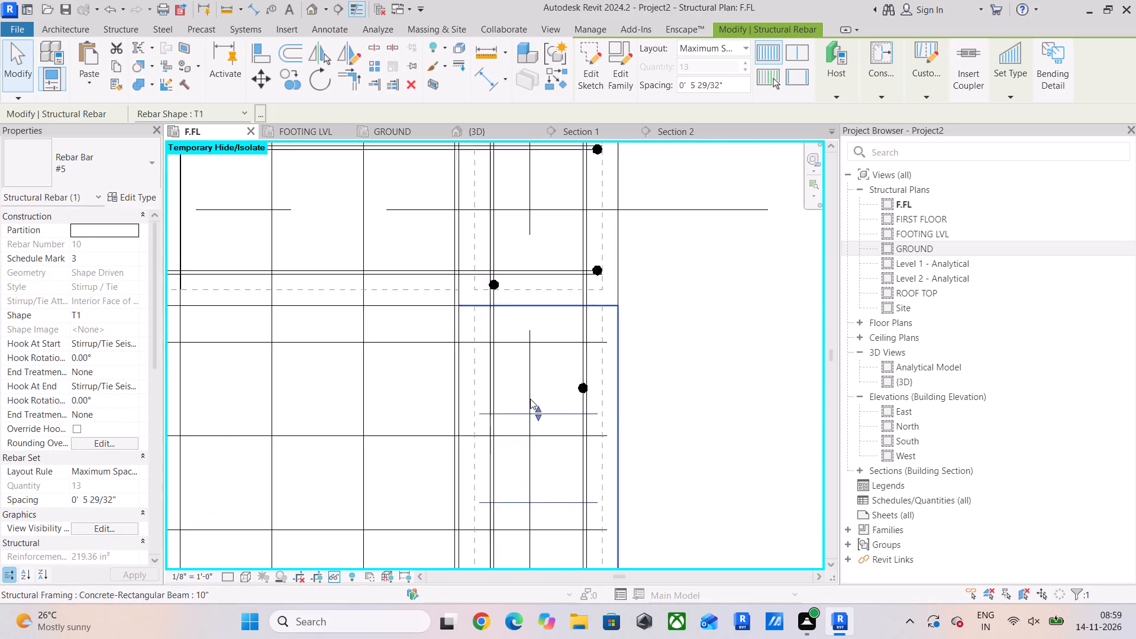
scroll(530, 399, up, 1)
drag(538, 410, 545, 328)
scroll(546, 350, down, 6)
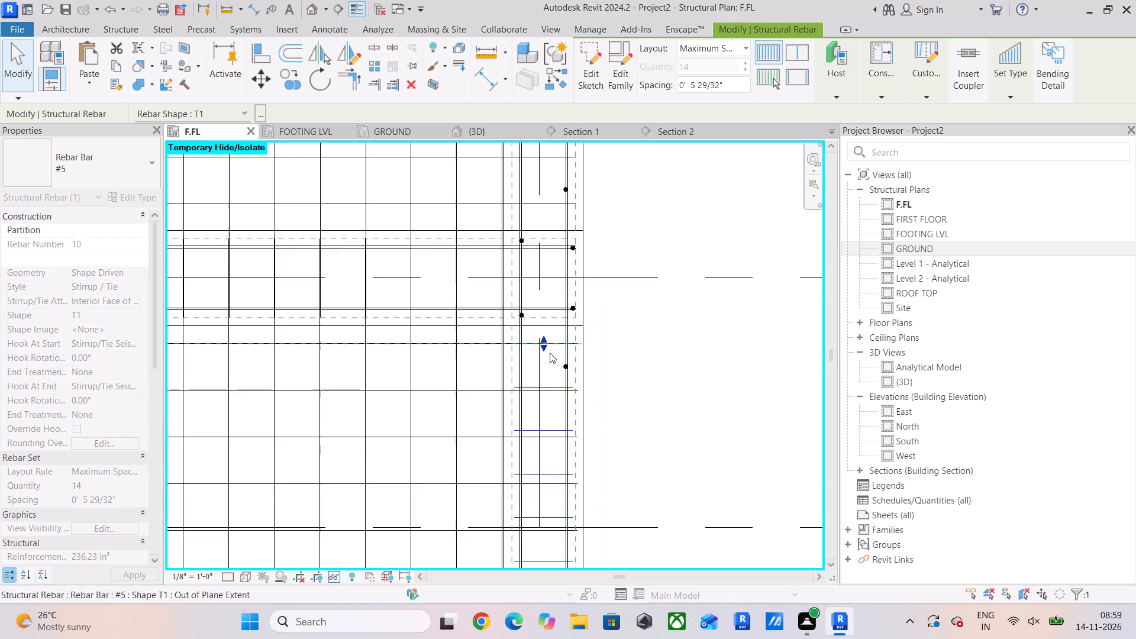
Extend the south end of the southeast panel's #5 T1 stirrup set to the last east-west #4 slab bar before the south edge beam.
middle_drag(550, 353, 550, 230)
scroll(593, 340, down, 9)
middle_drag(598, 344, 549, 224)
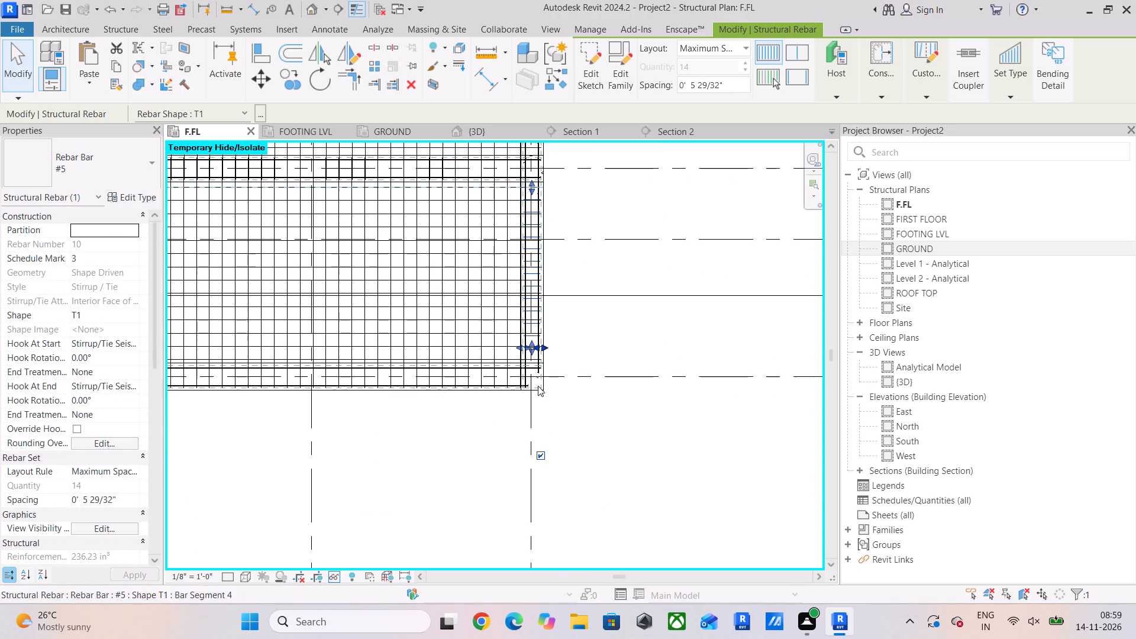
scroll(538, 386, up, 6)
scroll(510, 283, up, 5)
scroll(524, 333, up, 6)
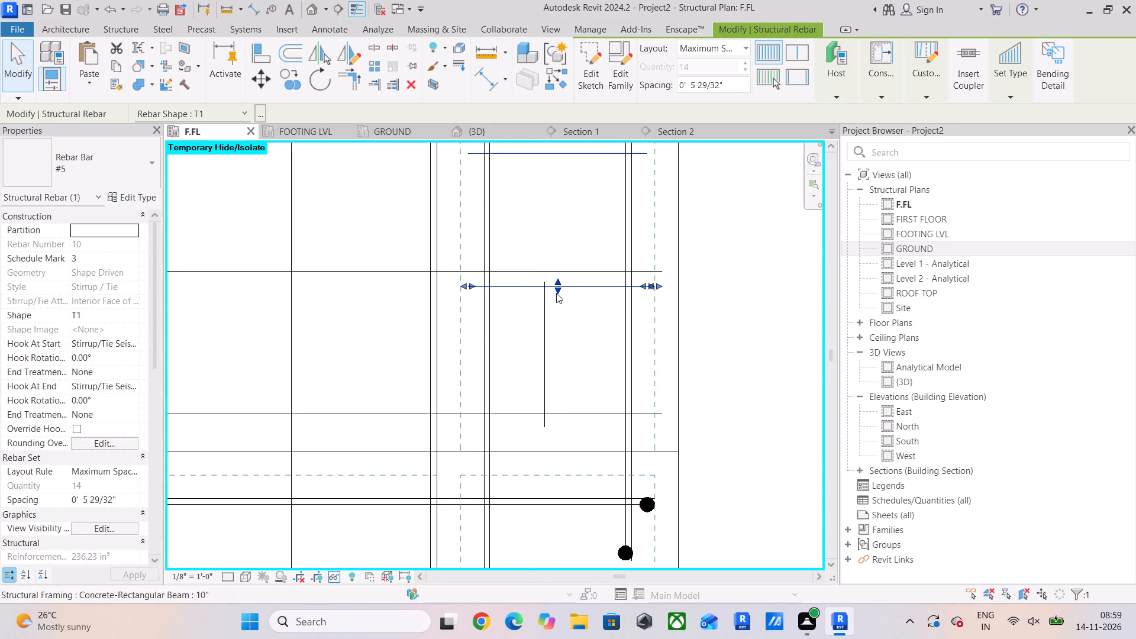
drag(556, 293, 553, 414)
click(584, 334)
Examine the reinforcement along the south edge and around the west end of the southernmost intermediate cross beam.
scroll(584, 330, down, 7)
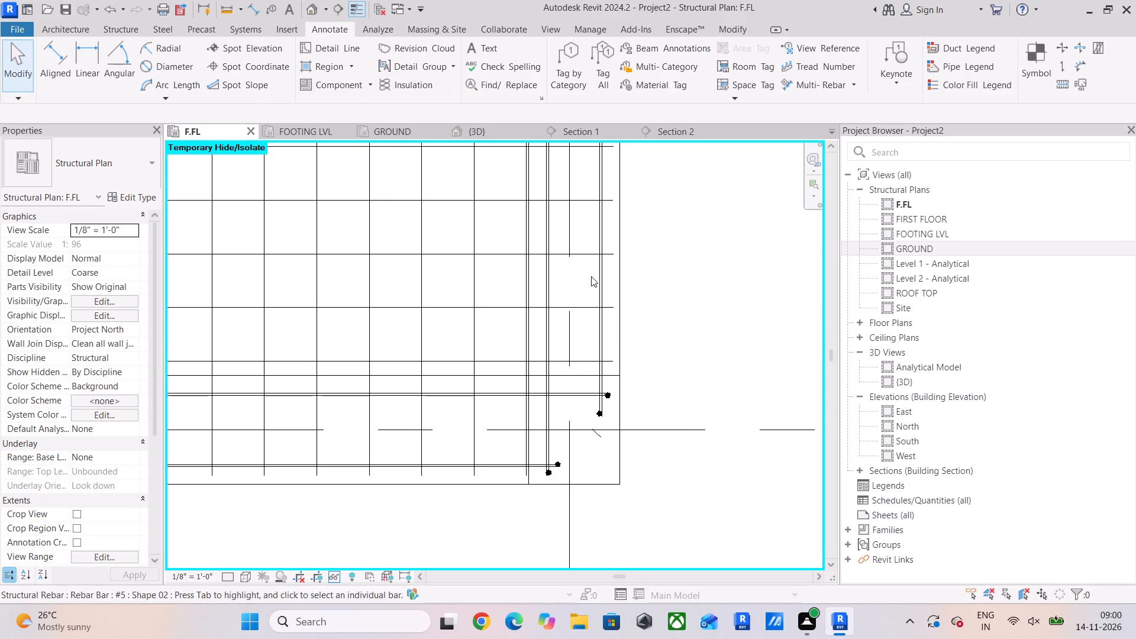
middle_drag(591, 276, 698, 368)
scroll(596, 299, down, 5)
middle_drag(596, 298, 795, 287)
scroll(522, 302, down, 4)
middle_drag(516, 302, 777, 303)
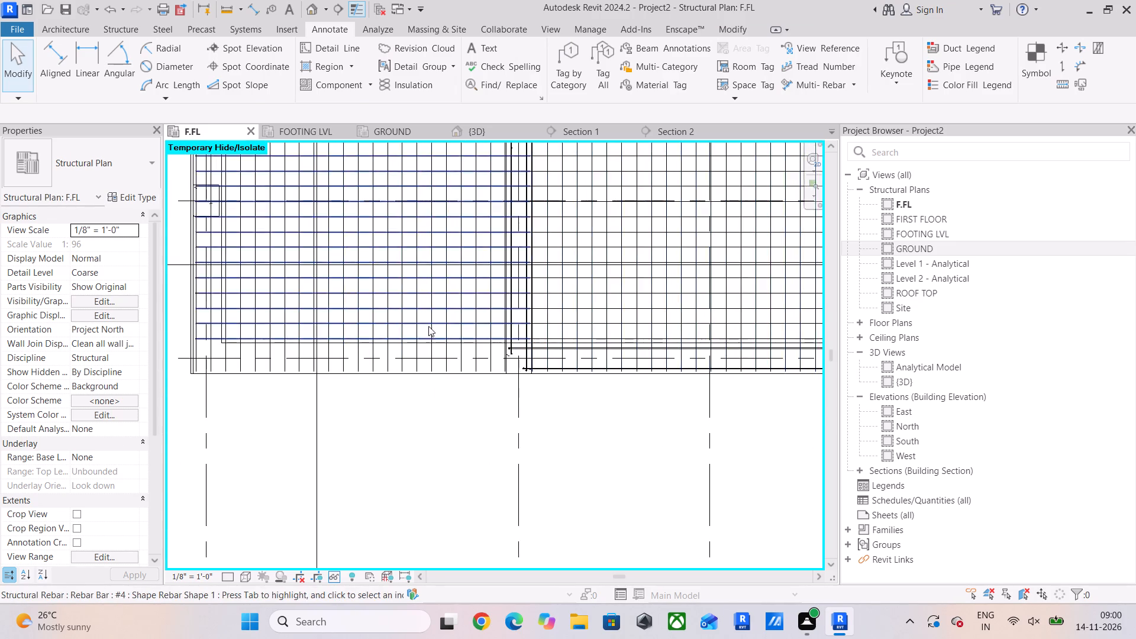
scroll(411, 329, up, 6)
scroll(669, 317, down, 5)
middle_drag(721, 316, 431, 386)
scroll(477, 375, down, 6)
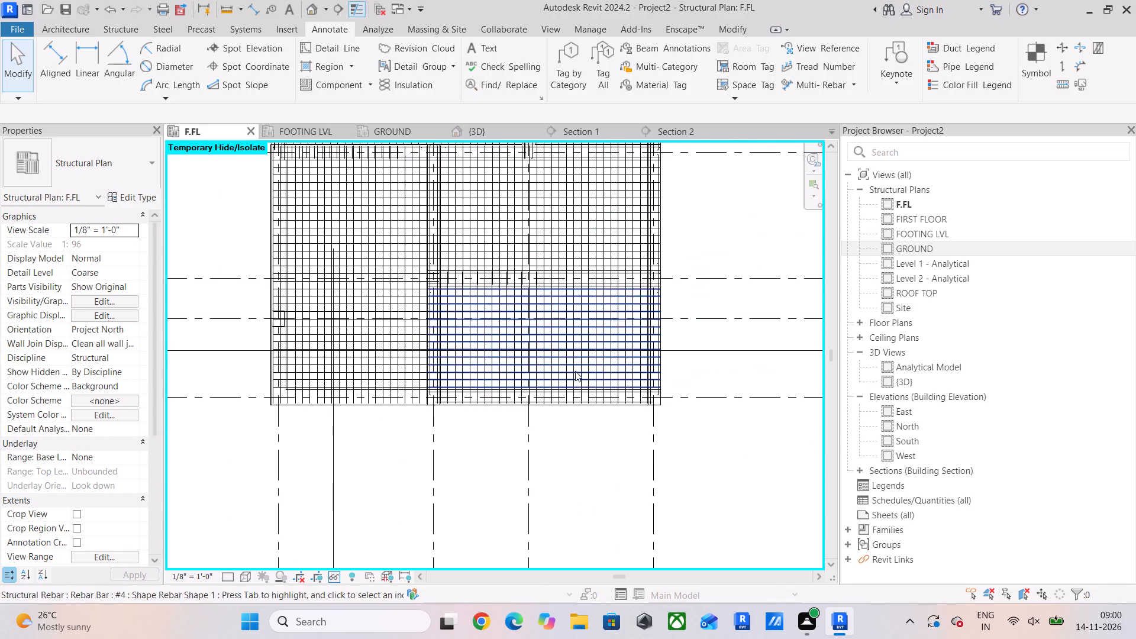
middle_drag(575, 371, 506, 453)
scroll(342, 337, up, 6)
scroll(402, 420, up, 6)
scroll(451, 344, up, 10)
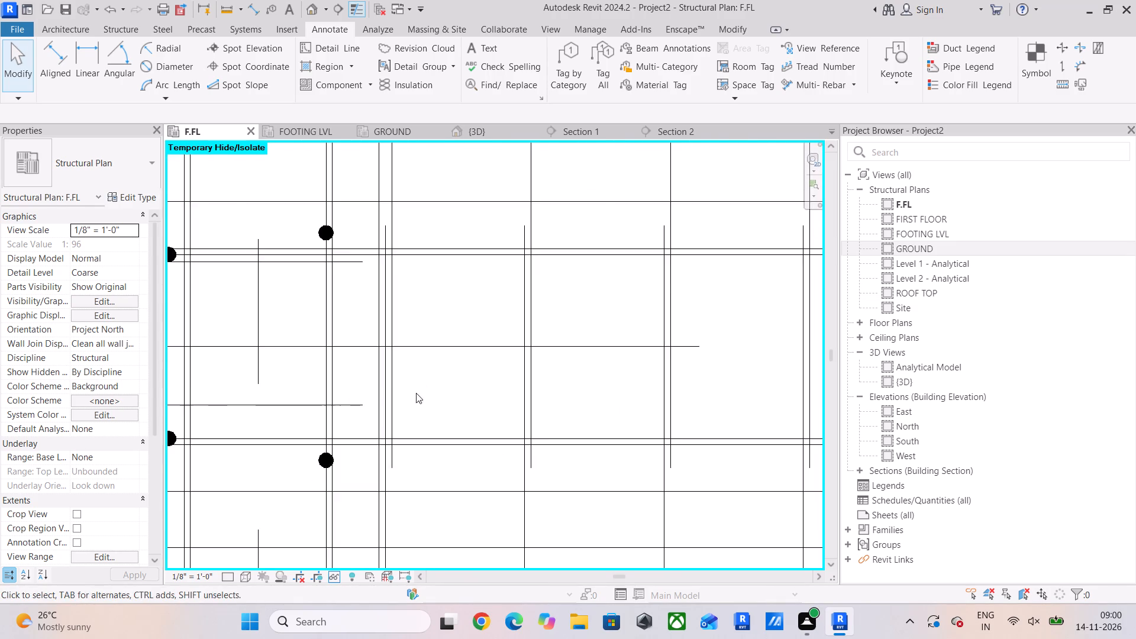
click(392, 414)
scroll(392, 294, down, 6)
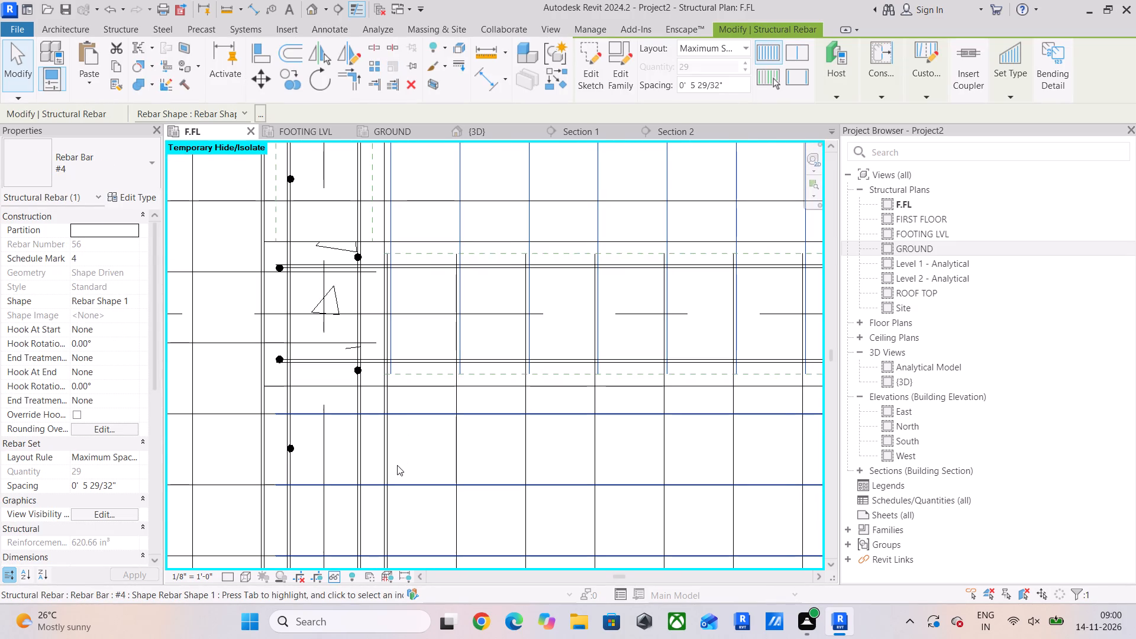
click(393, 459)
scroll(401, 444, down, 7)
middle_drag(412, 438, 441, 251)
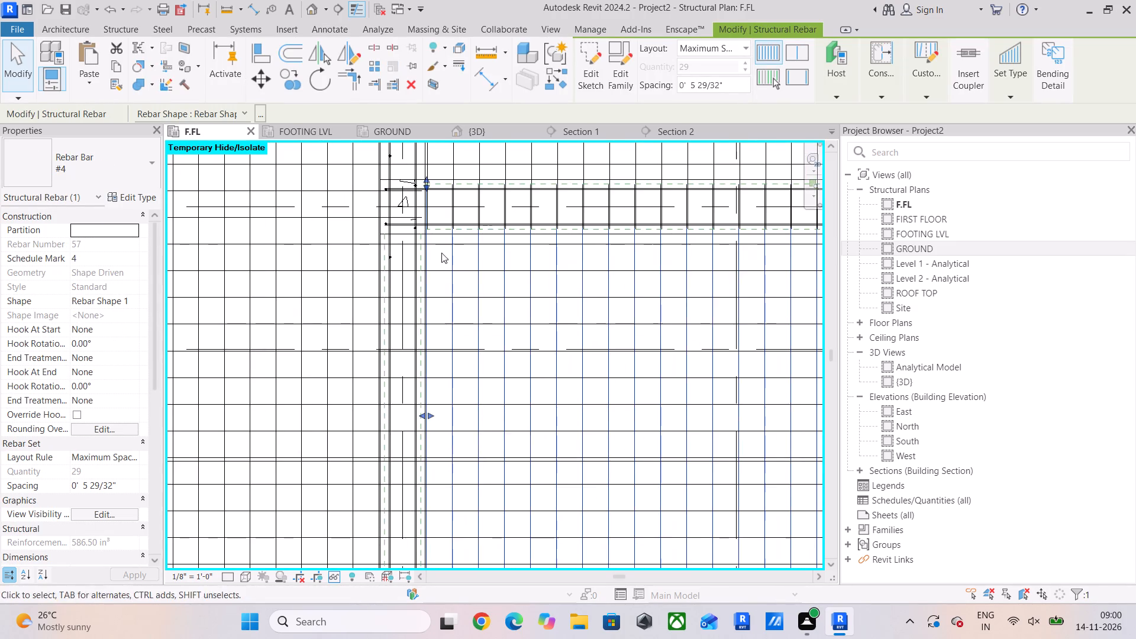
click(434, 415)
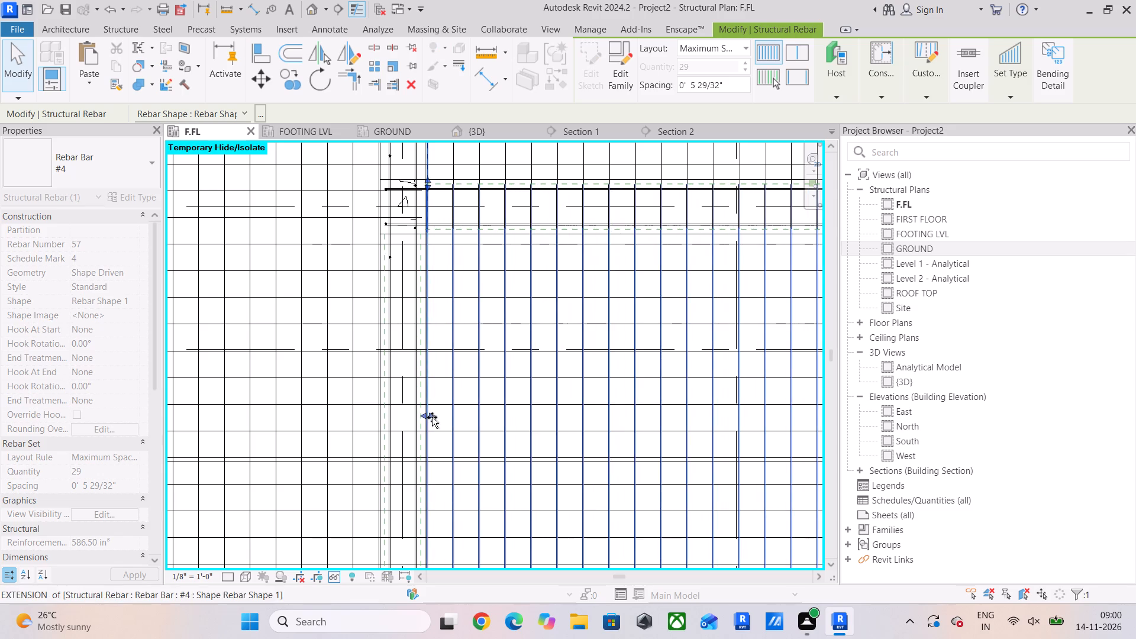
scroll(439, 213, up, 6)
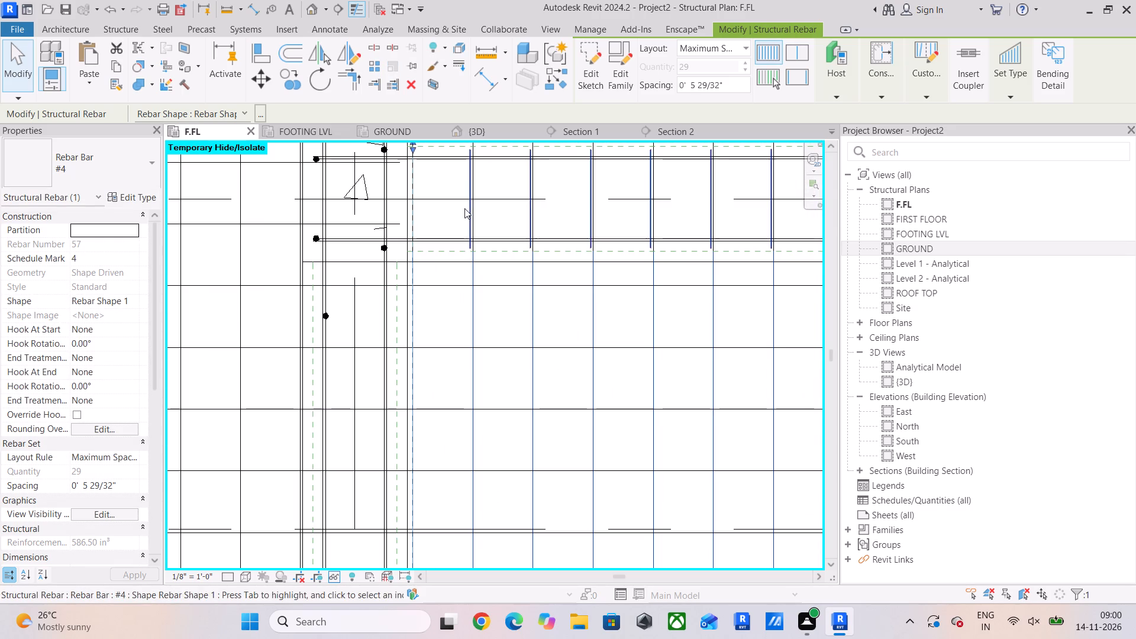
Extend the west end of the southernmost intermediate cross beam's #5 T1 stirrup set to the first north-south #4 slab bar.
click(469, 205)
middle_drag(464, 218, 426, 314)
click(422, 304)
scroll(421, 253, up, 5)
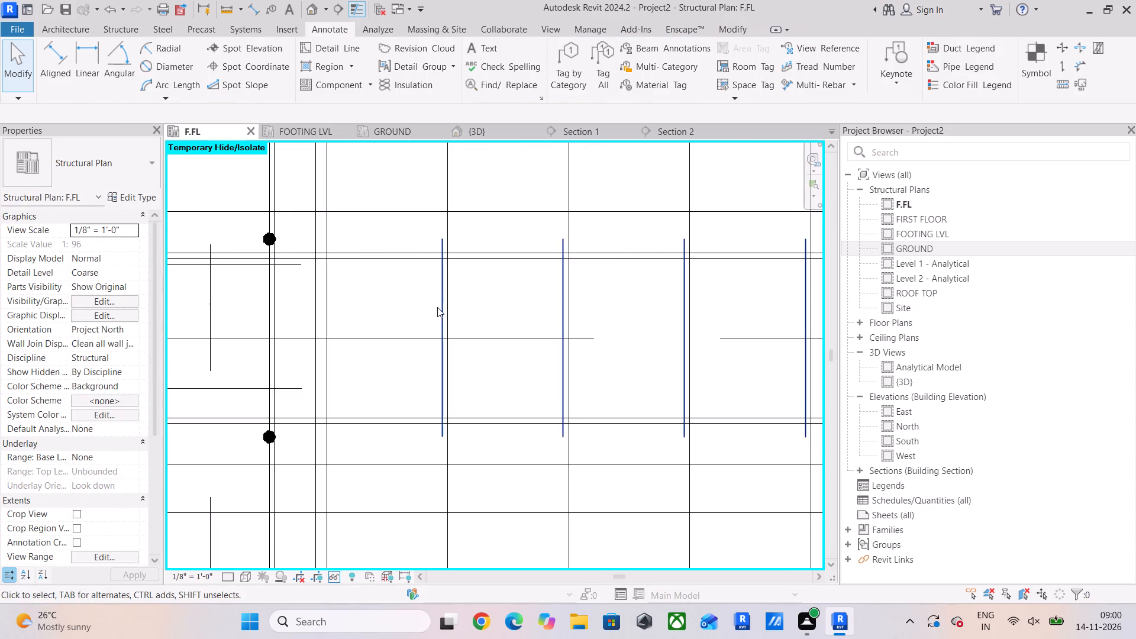
click(435, 314)
click(441, 312)
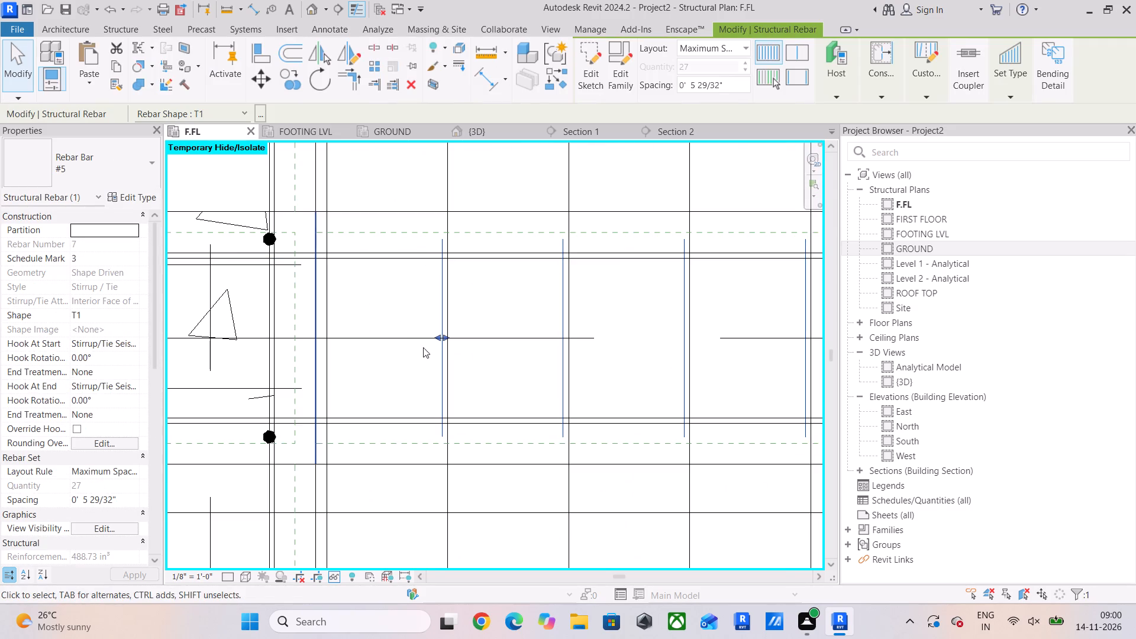
drag(439, 335, 330, 350)
click(387, 292)
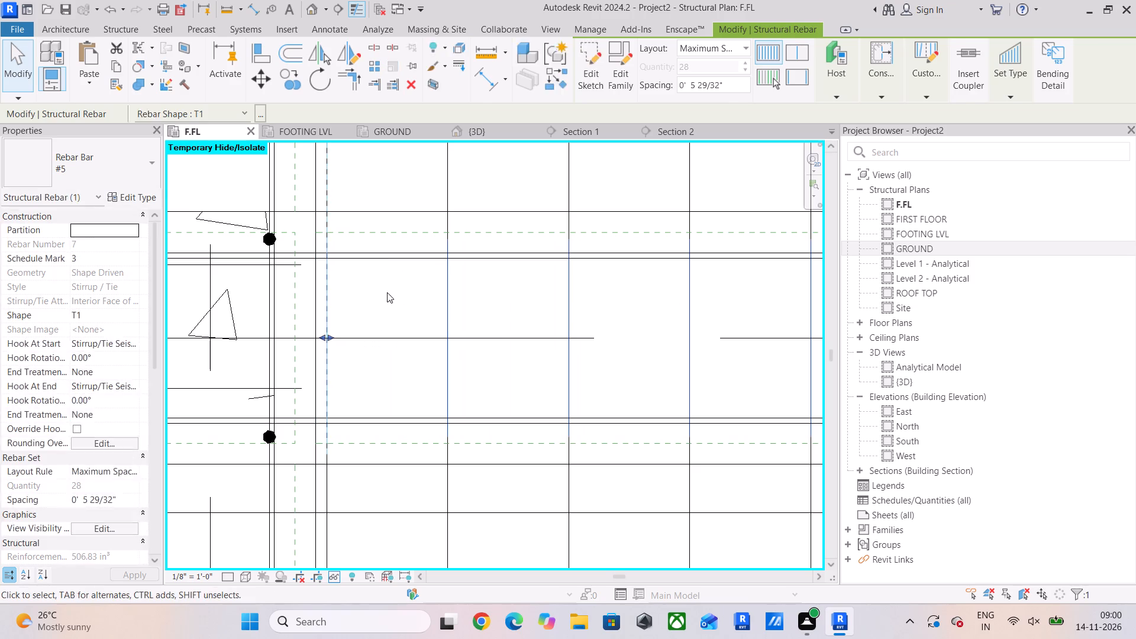
Examine the cross beam's stirrups toward its east end and the junction with the east edge beam.
scroll(447, 321, down, 11)
middle_drag(612, 341, 224, 354)
middle_drag(453, 358, 337, 358)
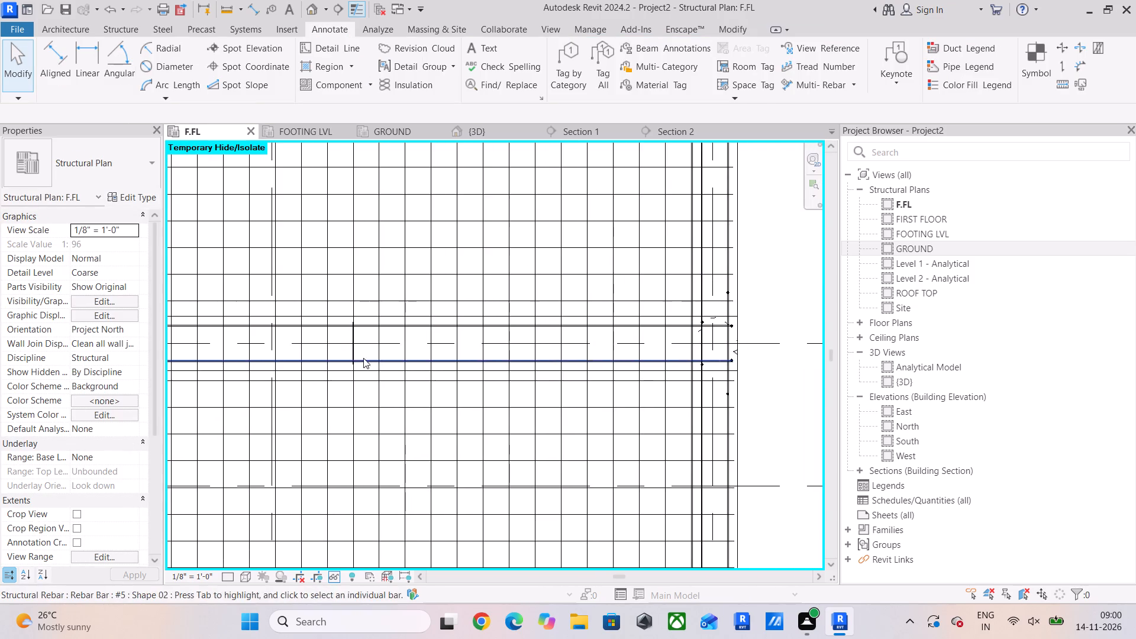
scroll(676, 327, up, 5)
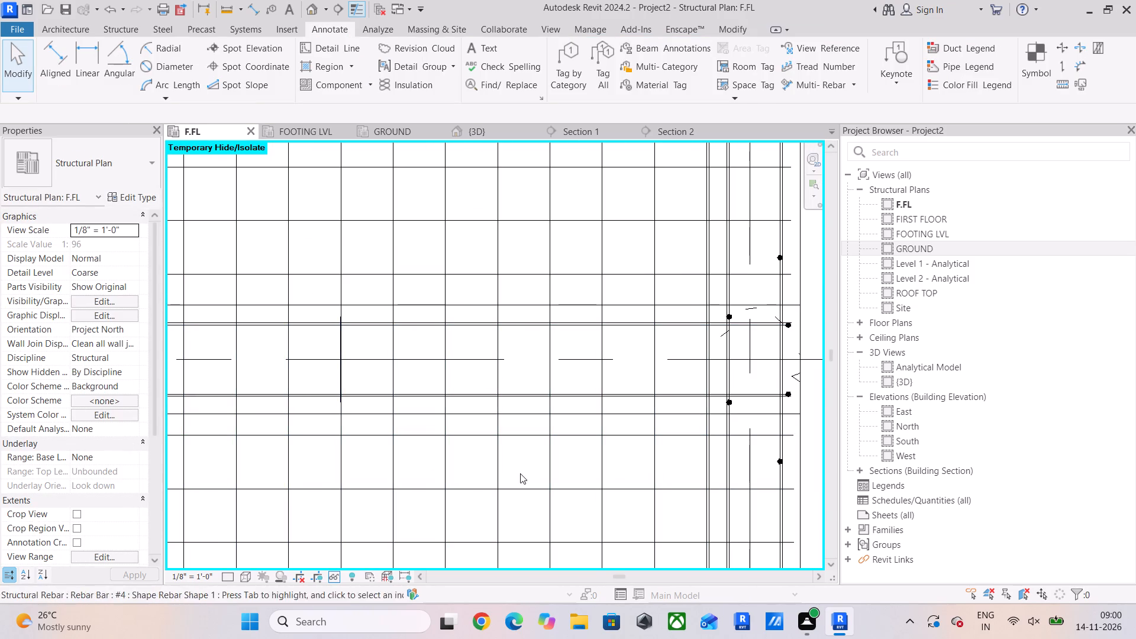
middle_drag(631, 463, 587, 304)
scroll(587, 304, up, 1)
scroll(586, 359, down, 7)
scroll(660, 339, up, 6)
scroll(660, 338, down, 2)
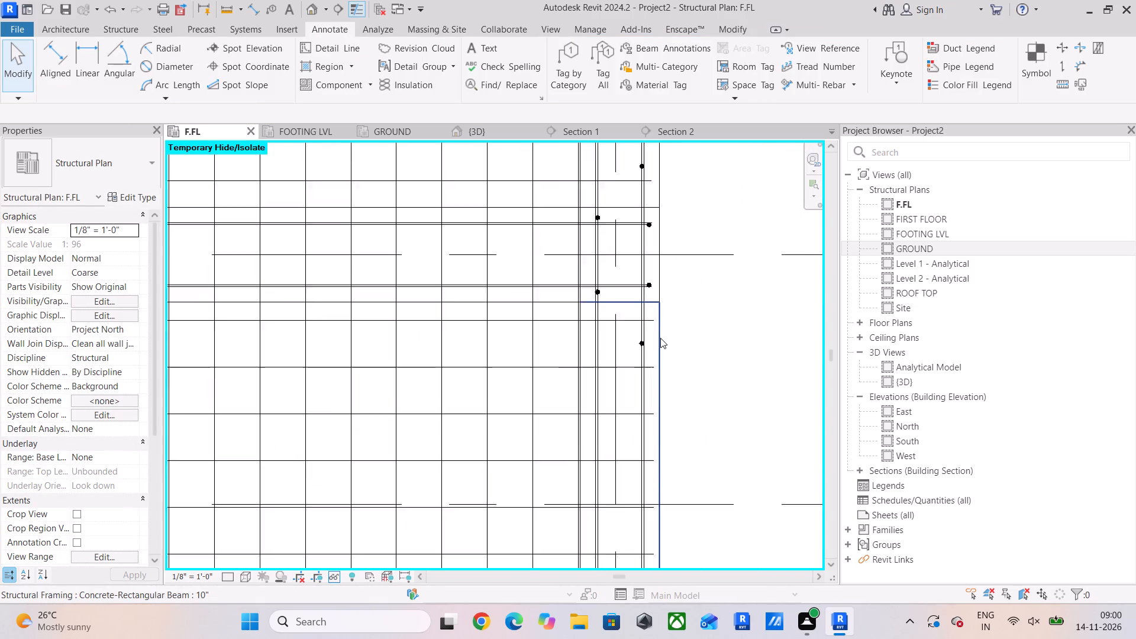
scroll(660, 338, down, 3)
scroll(377, 331, down, 5)
middle_drag(377, 331, 502, 353)
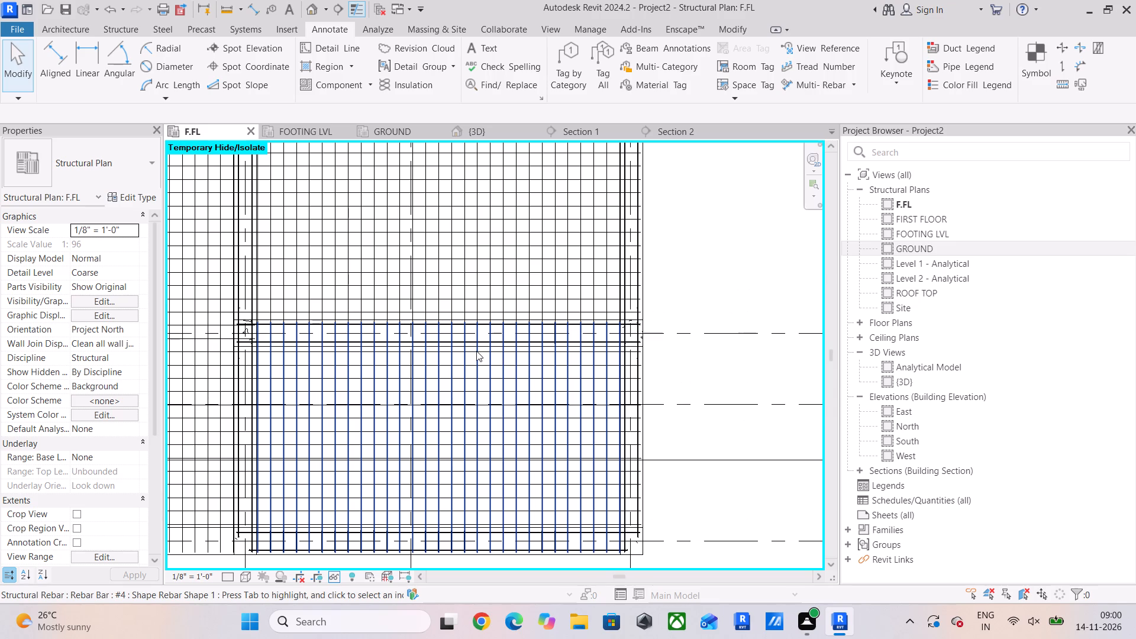
Examine the beam junction at the cross beam's west end and the reinforcement at the west edge beam's upper corner.
middle_drag(283, 374, 566, 402)
scroll(430, 356, up, 6)
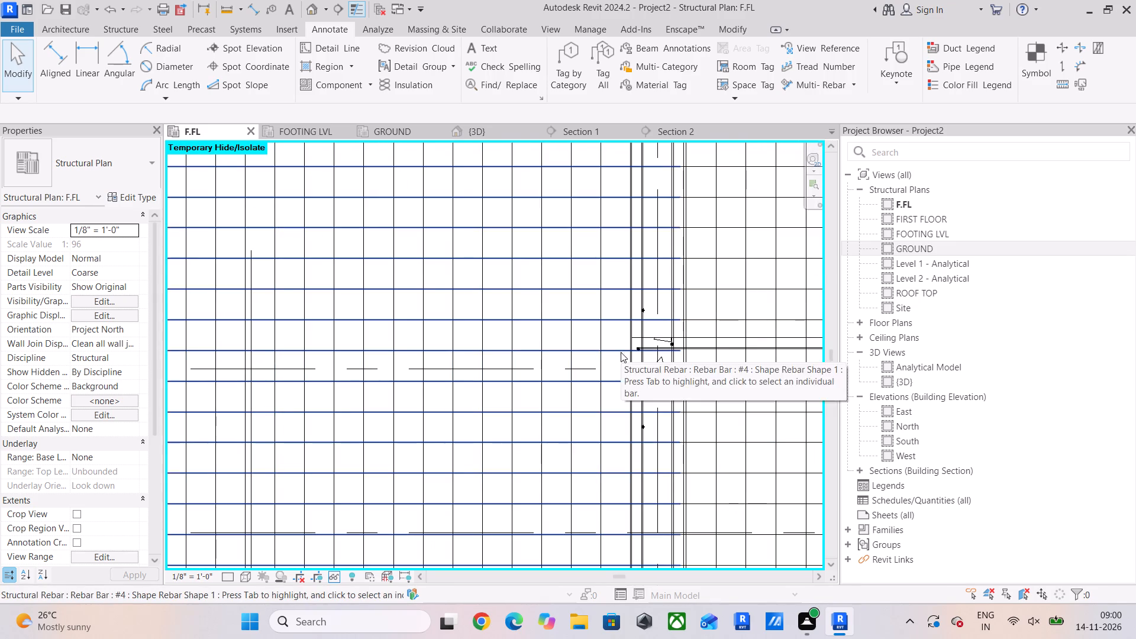
middle_drag(551, 357, 442, 337)
scroll(538, 353, up, 5)
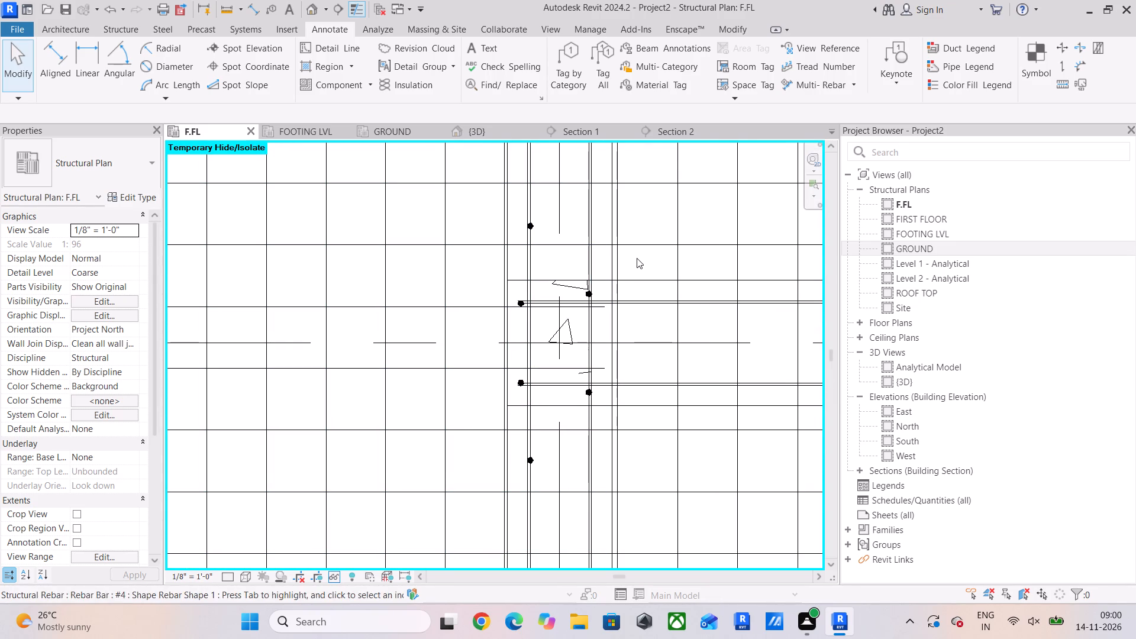
scroll(638, 261, down, 5)
middle_drag(653, 288, 524, 373)
scroll(477, 292, up, 5)
scroll(477, 299, down, 5)
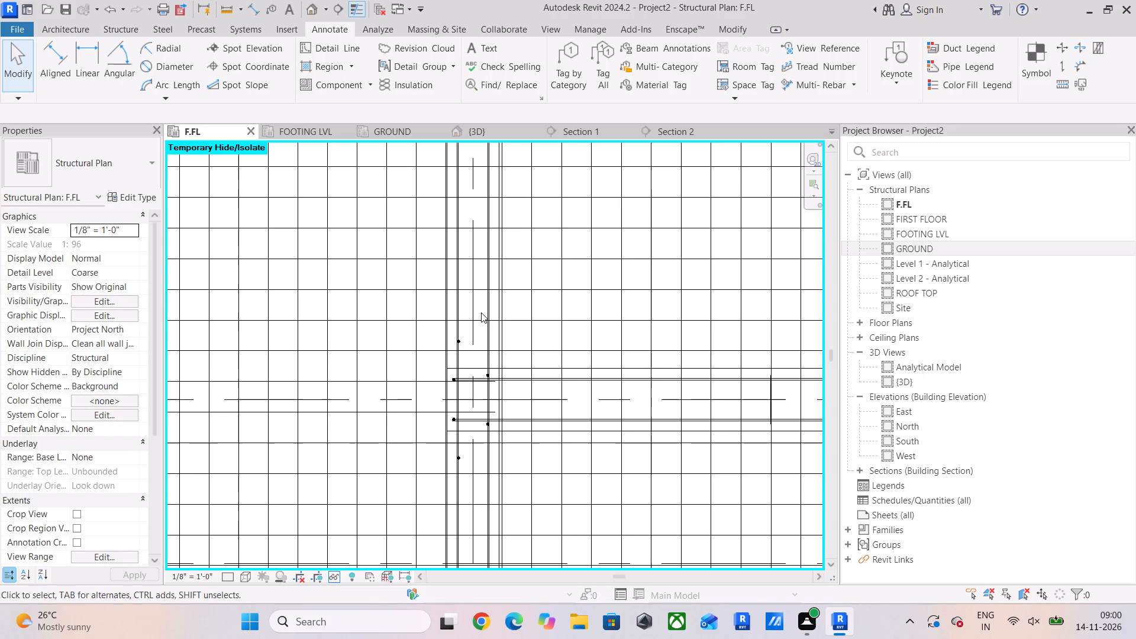
scroll(517, 344, down, 10)
middle_drag(567, 351, 518, 380)
scroll(308, 327, up, 6)
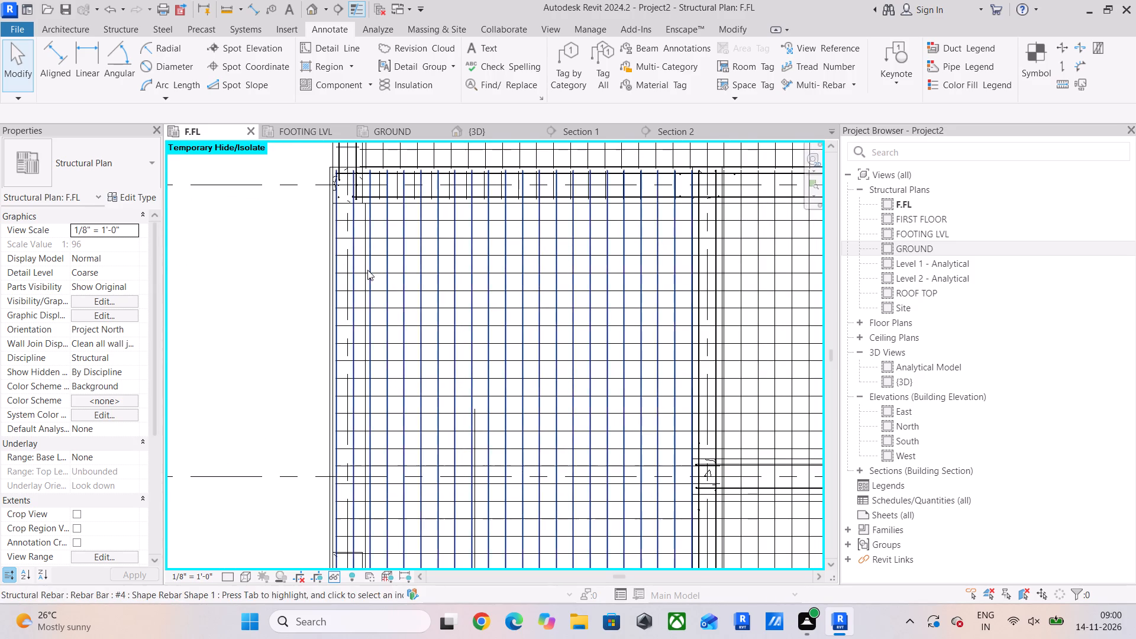
middle_drag(362, 221, 364, 350)
scroll(351, 271, up, 5)
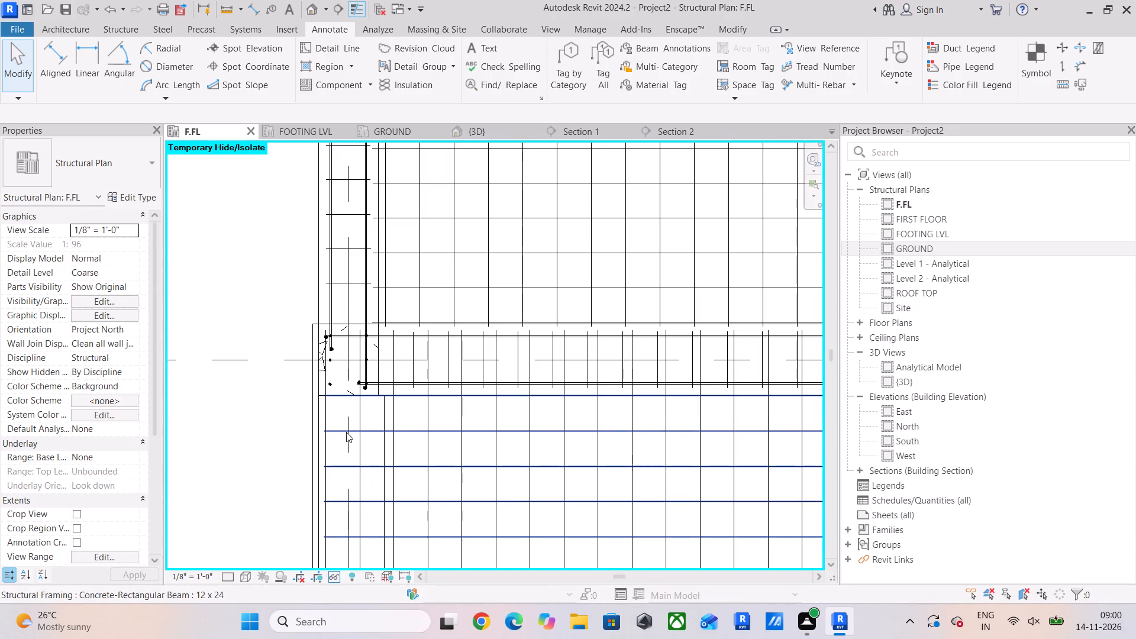
Align the south end of the west edge beam's #5 T1 stirrup set, just north of the cross beam, with the nearest east-west slab bar.
scroll(346, 432, down, 7)
scroll(344, 377, up, 6)
click(344, 377)
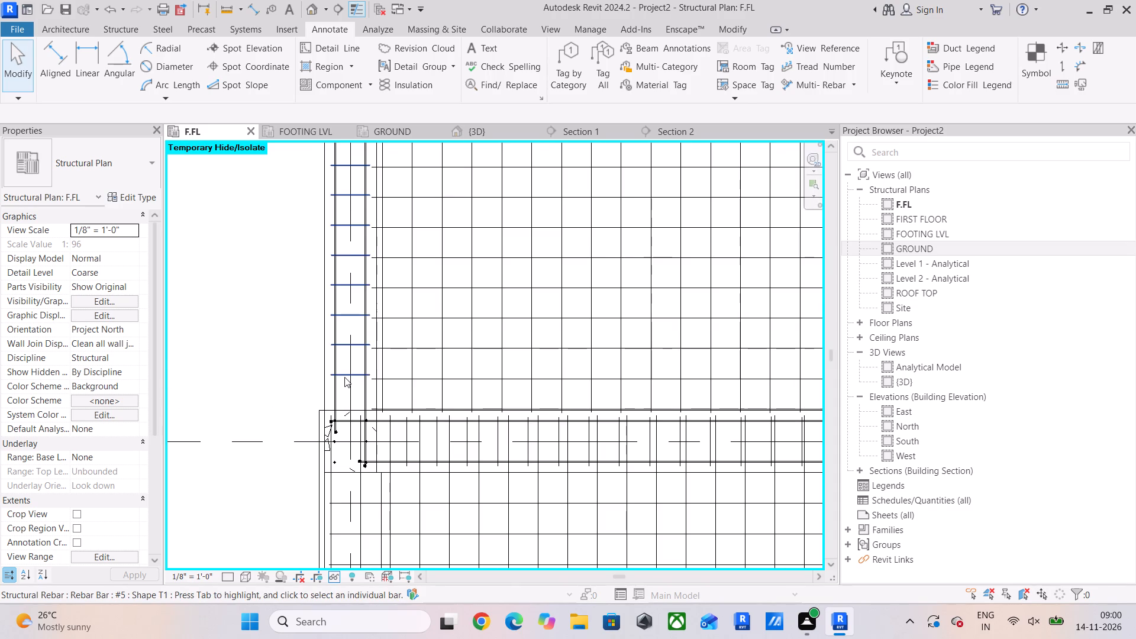
scroll(344, 377, up, 11)
drag(370, 372, 370, 381)
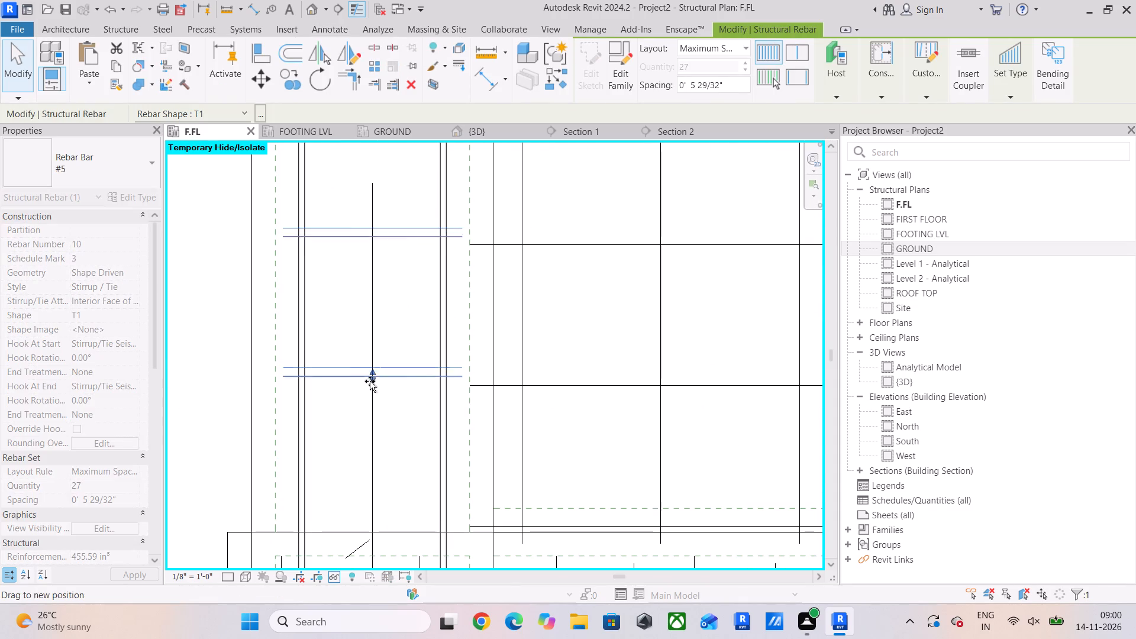
drag(370, 381, 370, 382)
scroll(380, 357, down, 6)
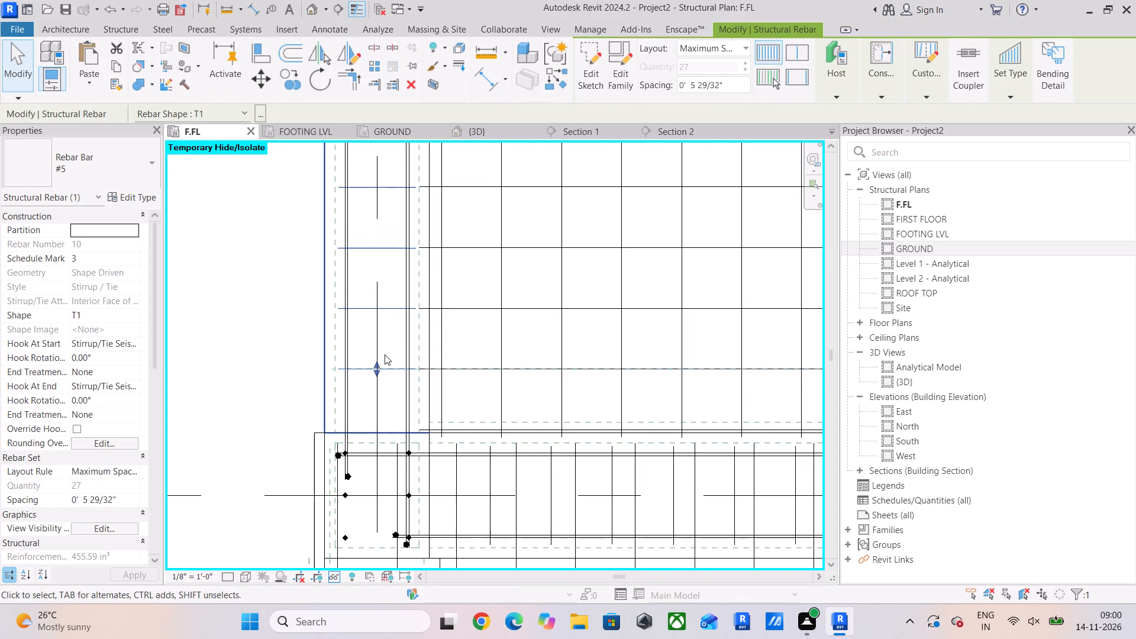
click(396, 330)
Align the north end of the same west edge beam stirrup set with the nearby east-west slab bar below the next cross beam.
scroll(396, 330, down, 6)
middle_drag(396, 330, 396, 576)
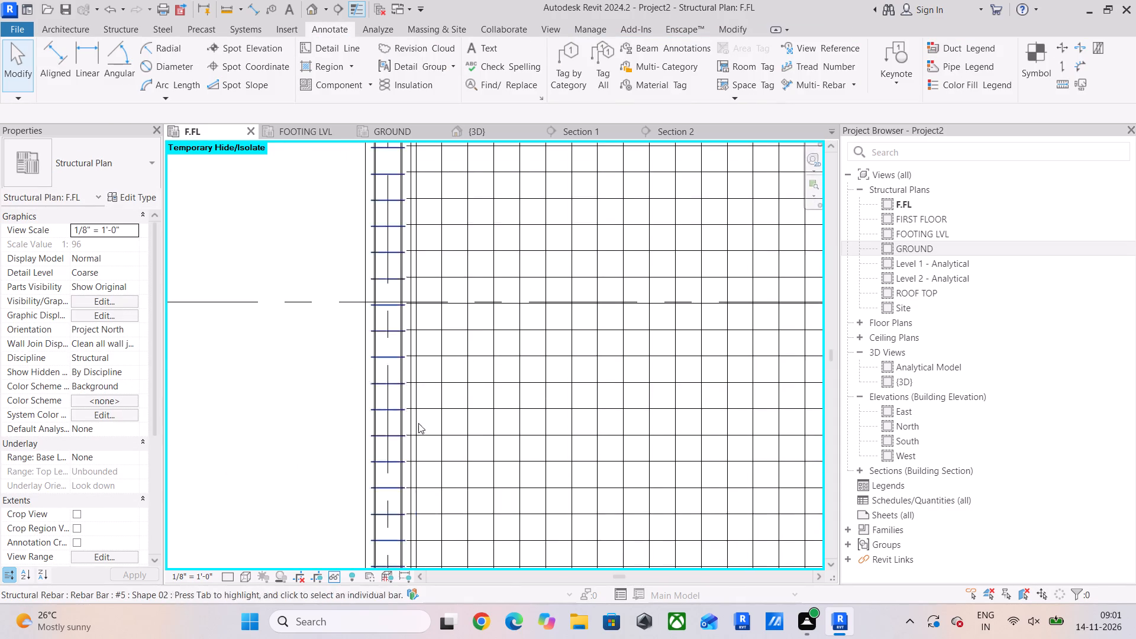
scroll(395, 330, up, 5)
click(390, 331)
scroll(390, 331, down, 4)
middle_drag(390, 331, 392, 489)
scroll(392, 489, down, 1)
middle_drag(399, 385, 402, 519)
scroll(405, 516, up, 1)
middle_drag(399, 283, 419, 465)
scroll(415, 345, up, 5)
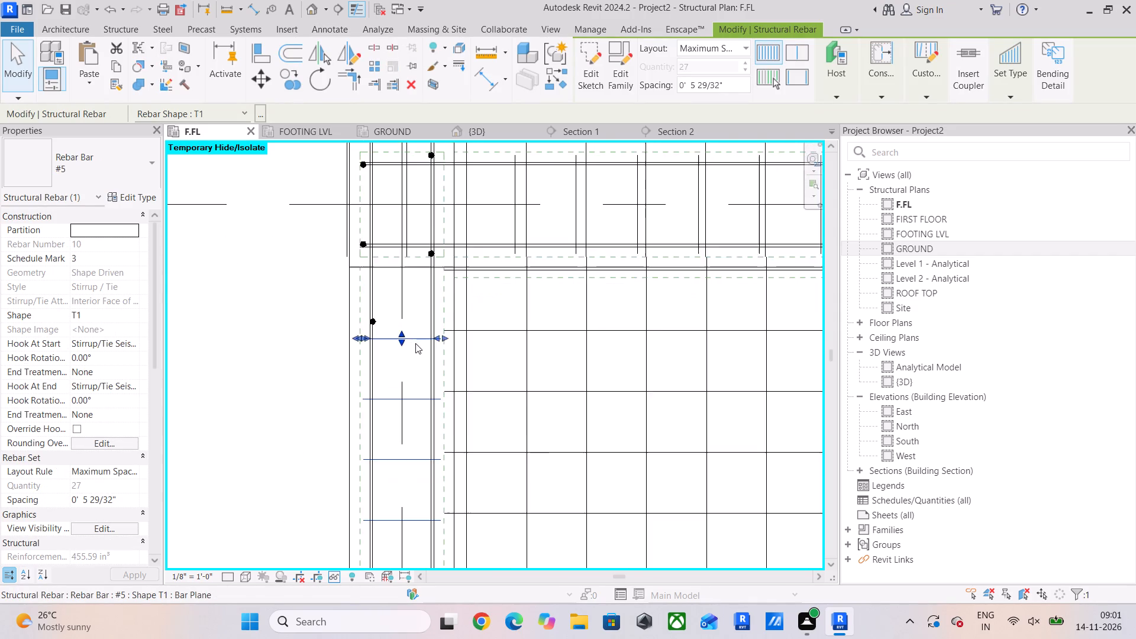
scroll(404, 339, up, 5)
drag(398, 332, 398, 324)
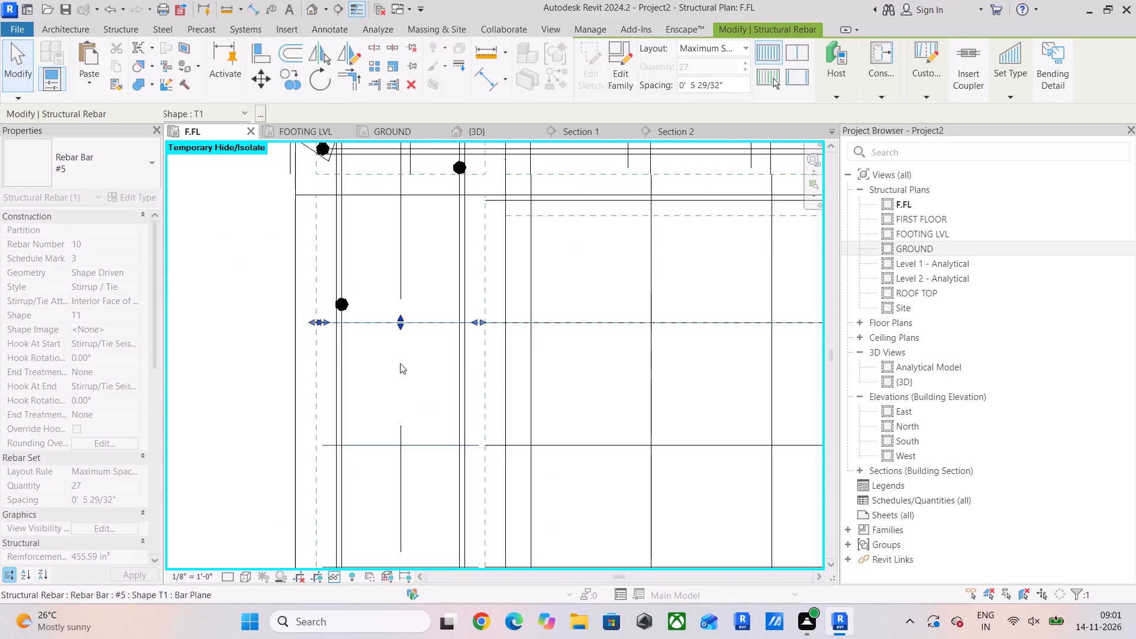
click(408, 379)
Extend the north end of this west edge beam stirrup set to the last east-west slab bar beside the next cross beam.
scroll(408, 379, down, 6)
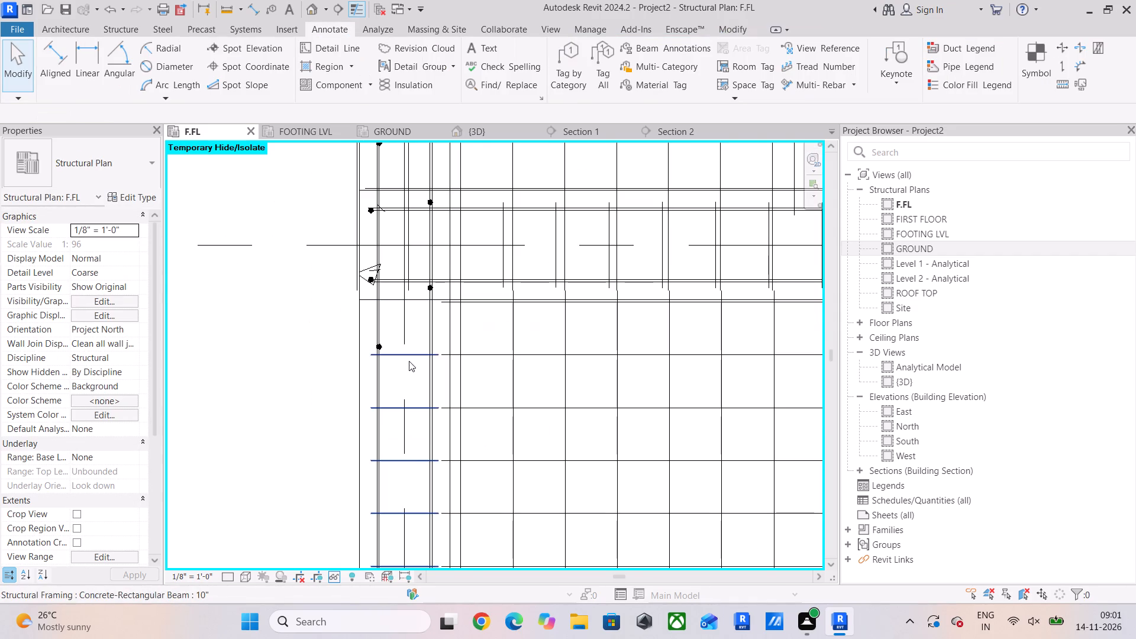
click(408, 359)
scroll(402, 347, up, 3)
drag(407, 351, 408, 305)
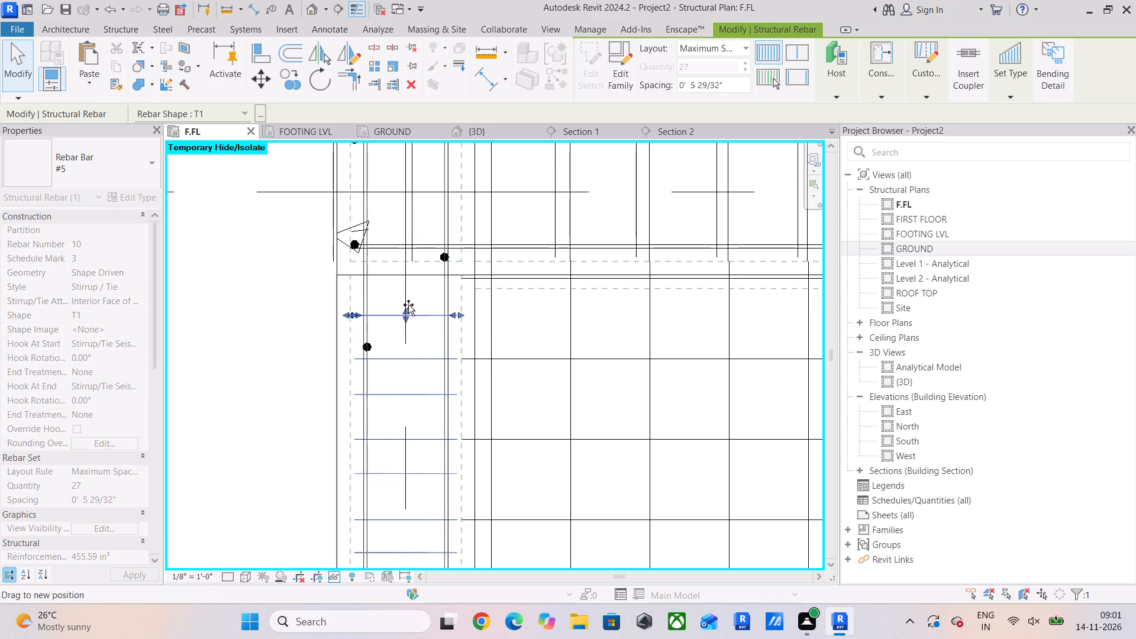
drag(408, 305, 414, 282)
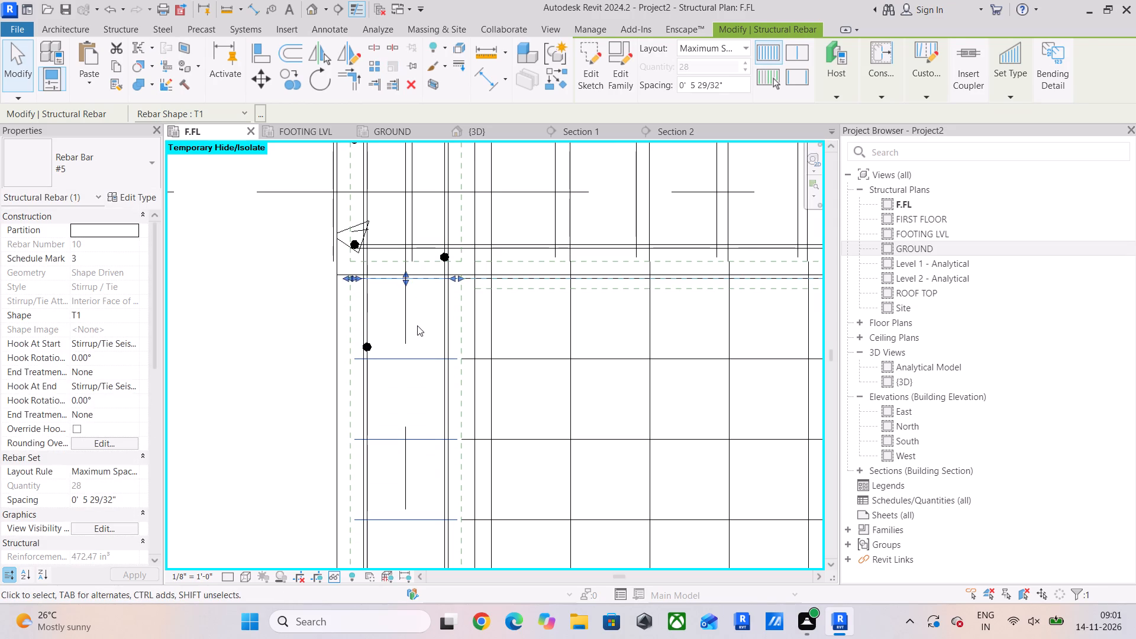
click(417, 325)
Align the south end of the northernmost west edge beam's #5 T1 stirrup set with the nearest east-west slab bar.
scroll(448, 418, down, 5)
middle_drag(484, 404, 483, 549)
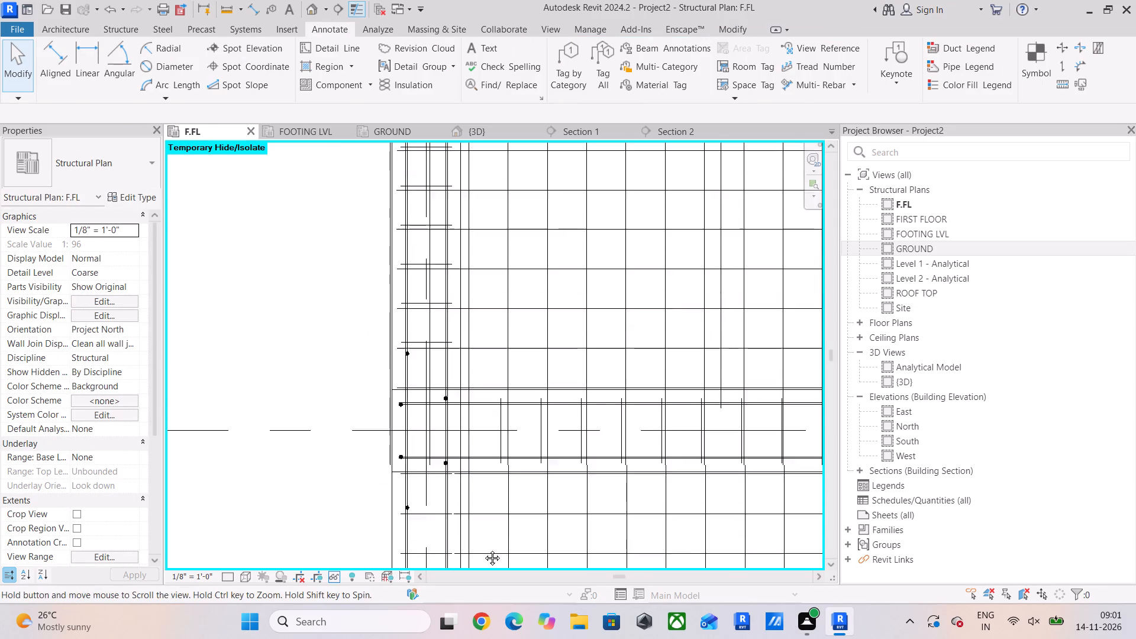
middle_drag(483, 549, 483, 551)
scroll(427, 341, up, 4)
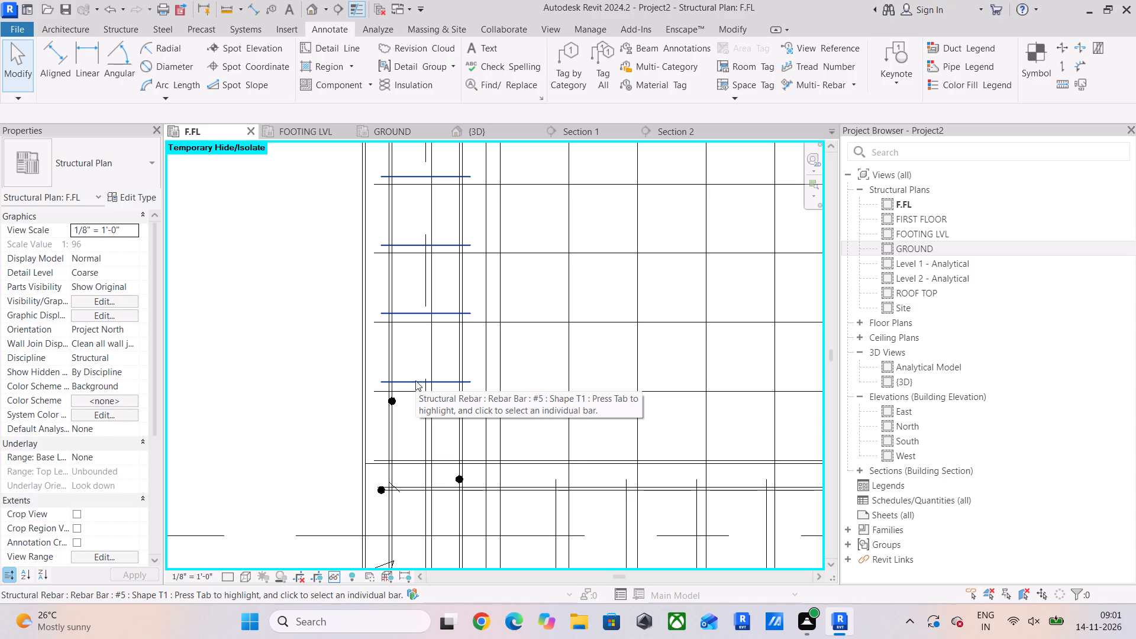
scroll(415, 380, up, 4)
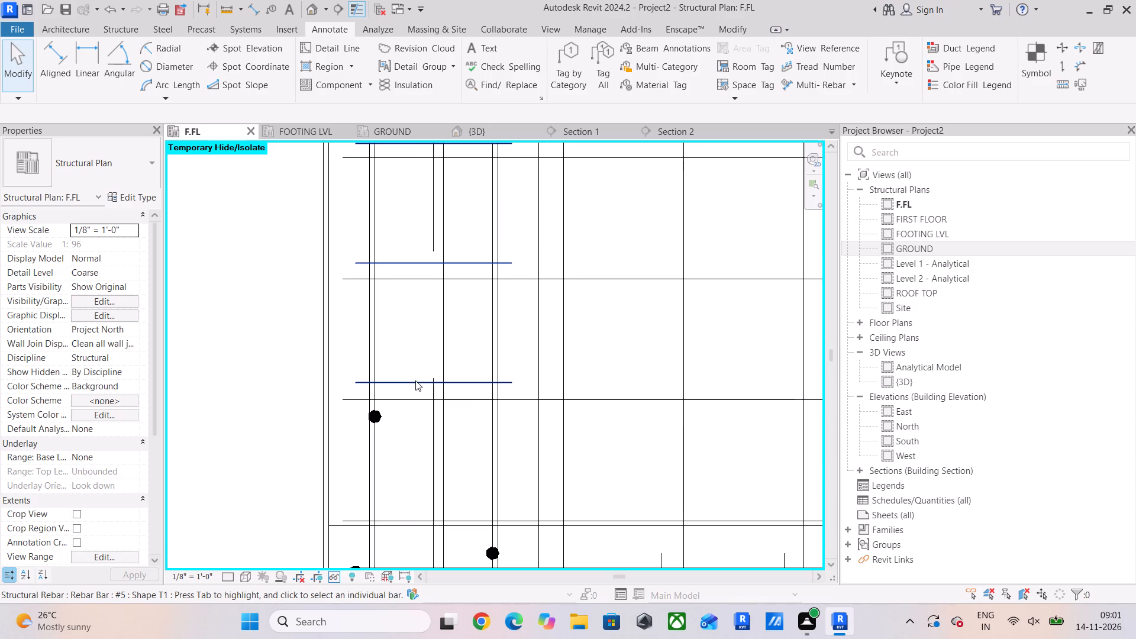
click(415, 380)
drag(434, 385, 433, 401)
scroll(423, 416, down, 9)
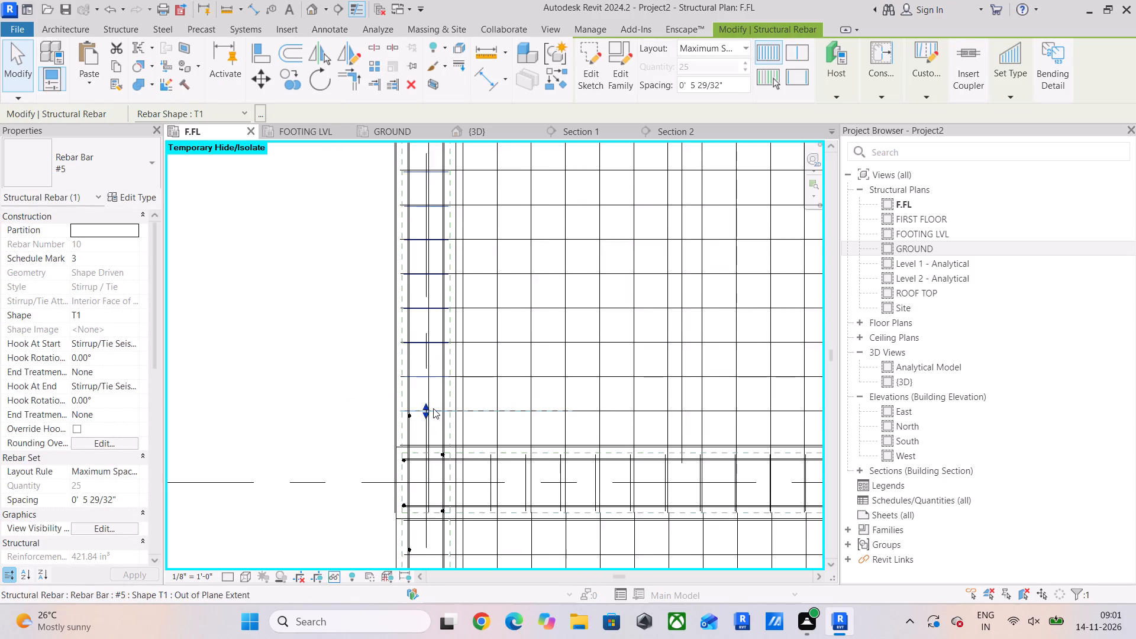
Align the north end of the northernmost west edge beam's stirrup set with the slab bar just south of the north edge beam.
middle_drag(433, 408, 473, 630)
scroll(479, 370, down, 5)
middle_drag(485, 365, 488, 578)
scroll(488, 578, down, 1)
scroll(478, 333, up, 6)
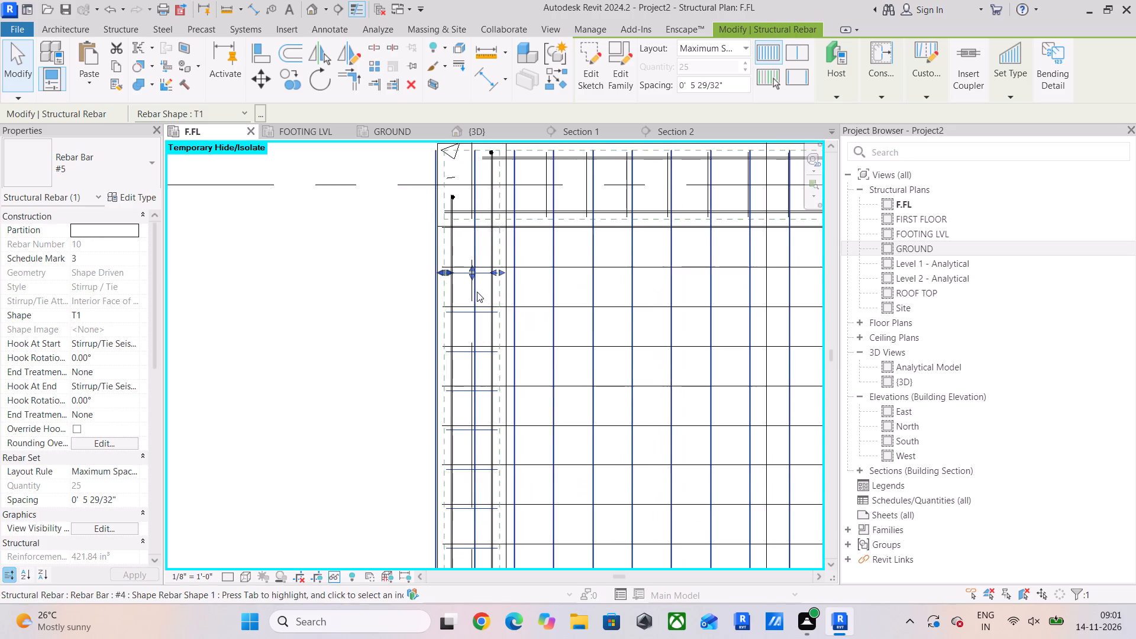
middle_drag(477, 292, 466, 435)
scroll(465, 425, up, 5)
drag(453, 403, 453, 393)
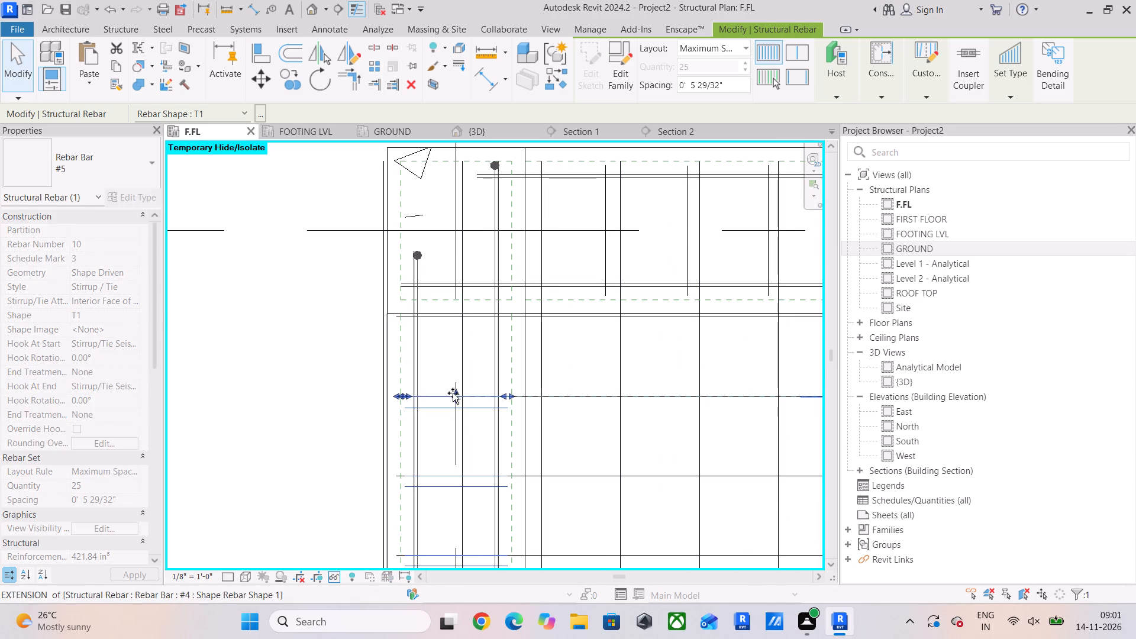
drag(453, 393, 452, 392)
click(289, 354)
Extend the west end of the north edge beam's westernmost #5 T1 stirrup set to the north-south slab bar near the northwest corner.
scroll(332, 389, down, 6)
scroll(461, 444, down, 5)
middle_drag(508, 449, 444, 450)
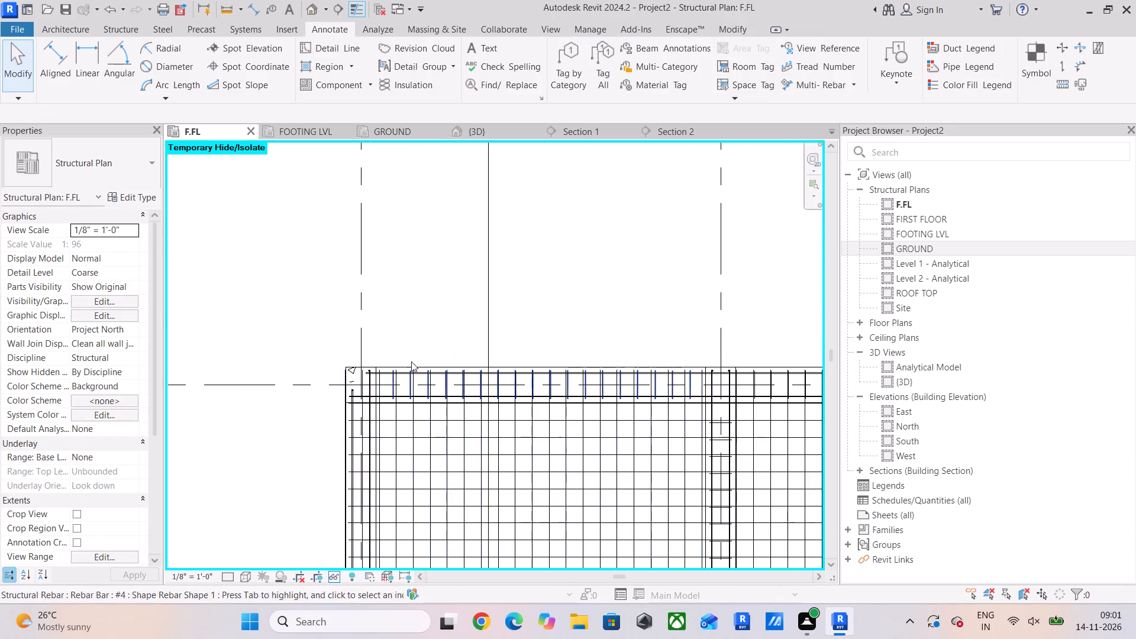
scroll(398, 347, up, 5)
scroll(370, 430, up, 5)
click(407, 419)
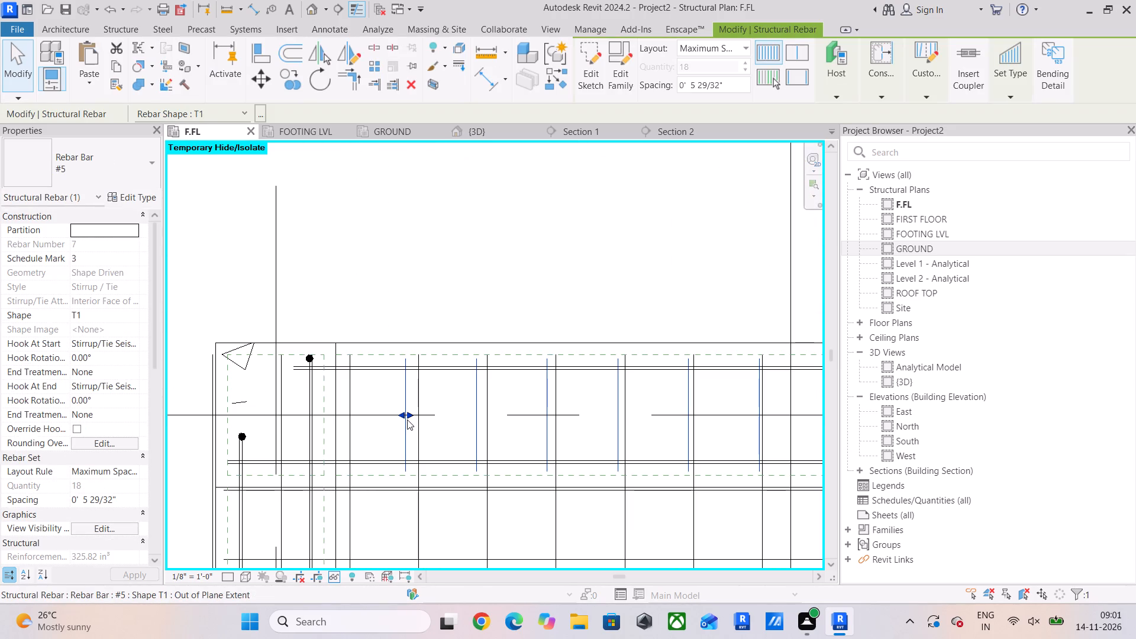
scroll(407, 419, up, 4)
drag(400, 408, 305, 418)
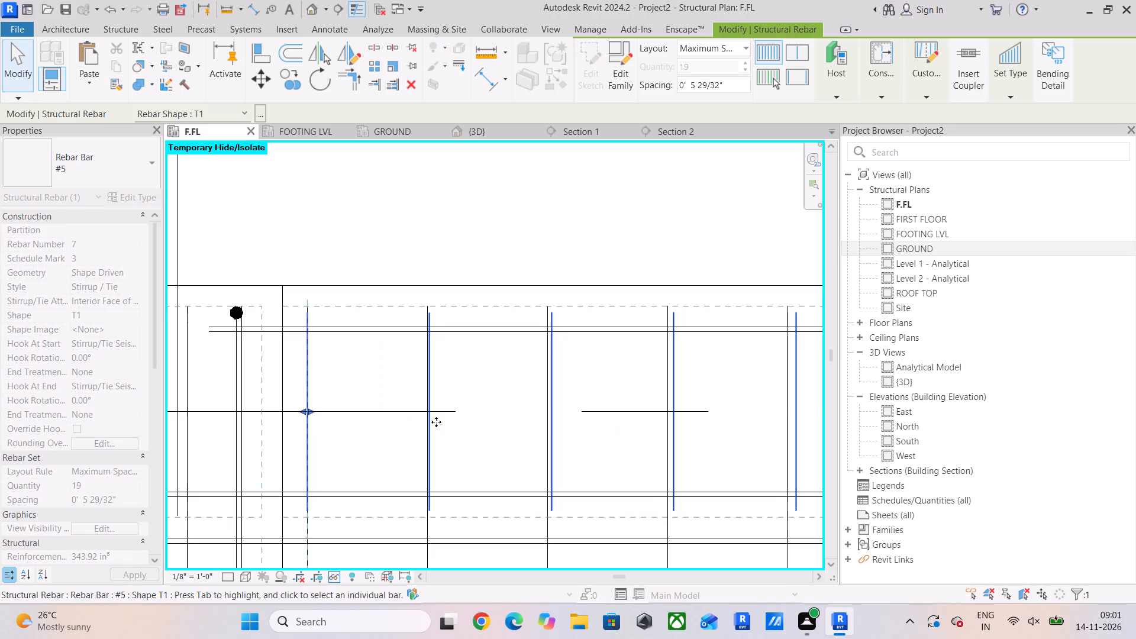
Align the east end of the north edge beam's westernmost stirrup set with the adjacent north-south slab bar.
scroll(436, 422, down, 12)
middle_drag(619, 437, 251, 440)
scroll(521, 414, up, 5)
scroll(489, 459, up, 4)
drag(504, 442, 489, 448)
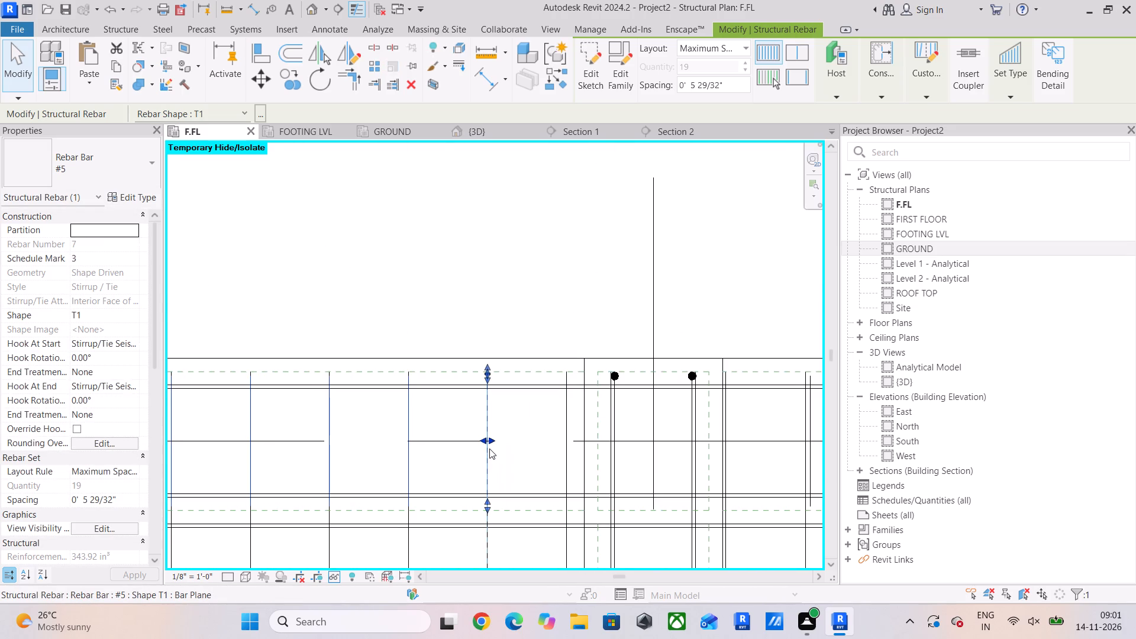
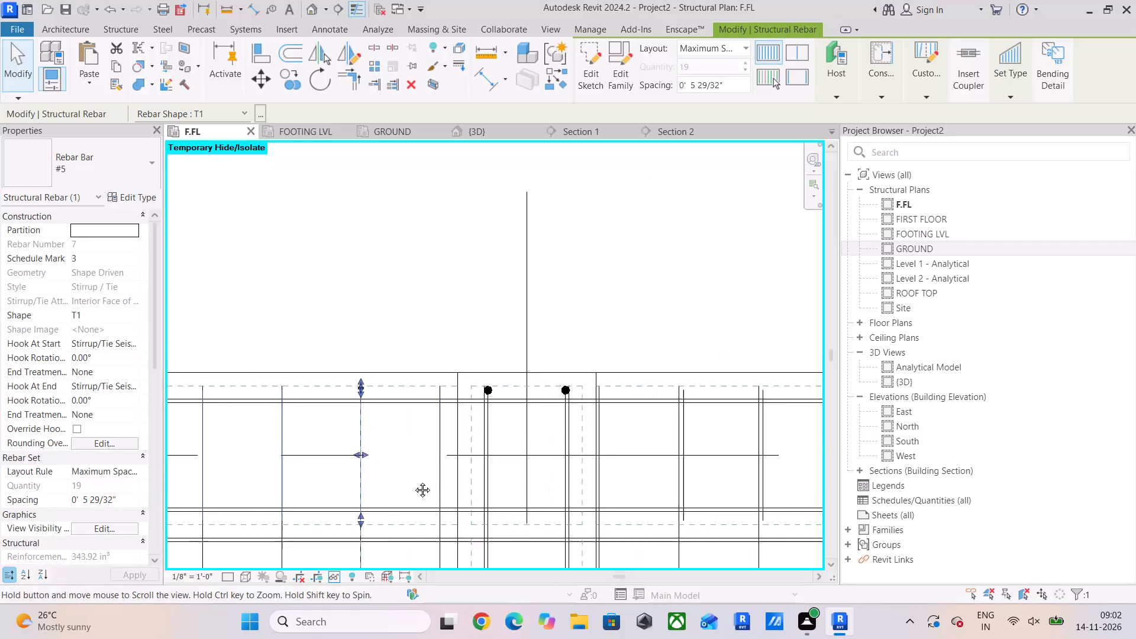
Adjust both ends of the T1 stirrup set in the top edge beam's corner bay to line up with the slab bars.
scroll(560, 427, up, 1)
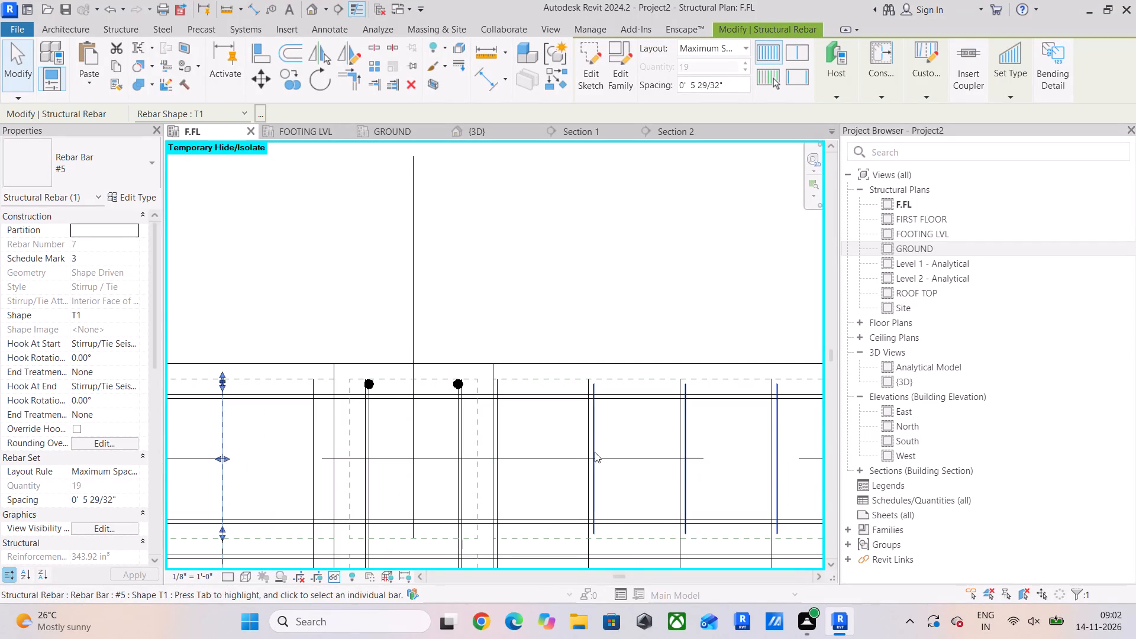
click(595, 452)
scroll(582, 464, up, 4)
drag(600, 452, 593, 454)
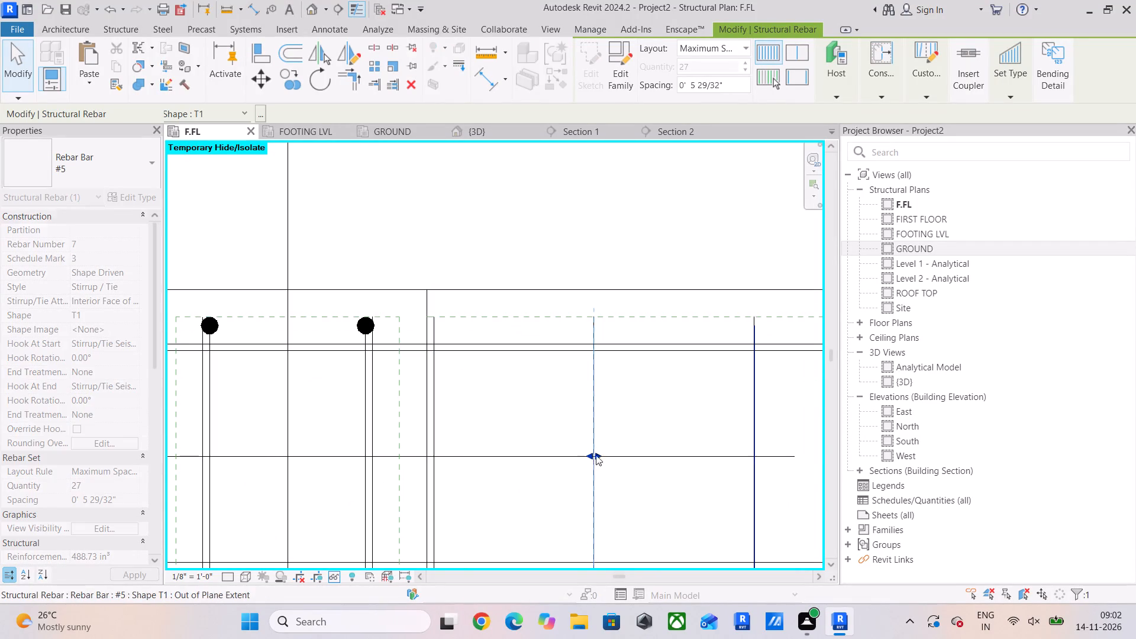
scroll(640, 454, down, 9)
middle_drag(680, 450, 431, 456)
middle_drag(641, 454, 299, 450)
middle_drag(619, 454, 235, 456)
middle_drag(739, 441, 498, 450)
scroll(609, 452, up, 9)
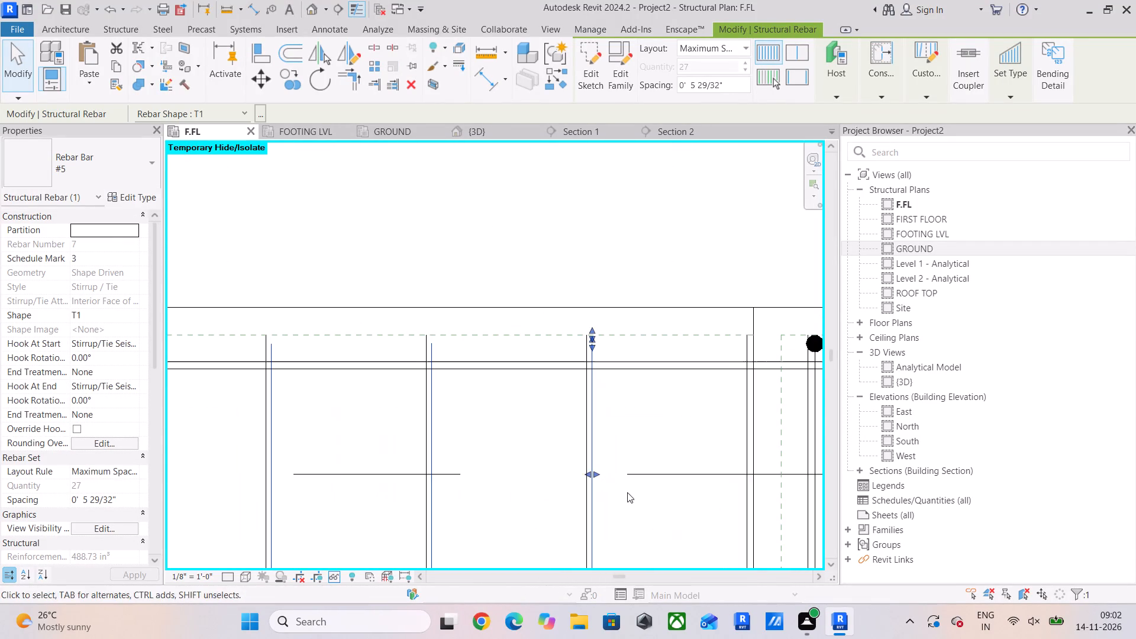
drag(587, 472, 579, 475)
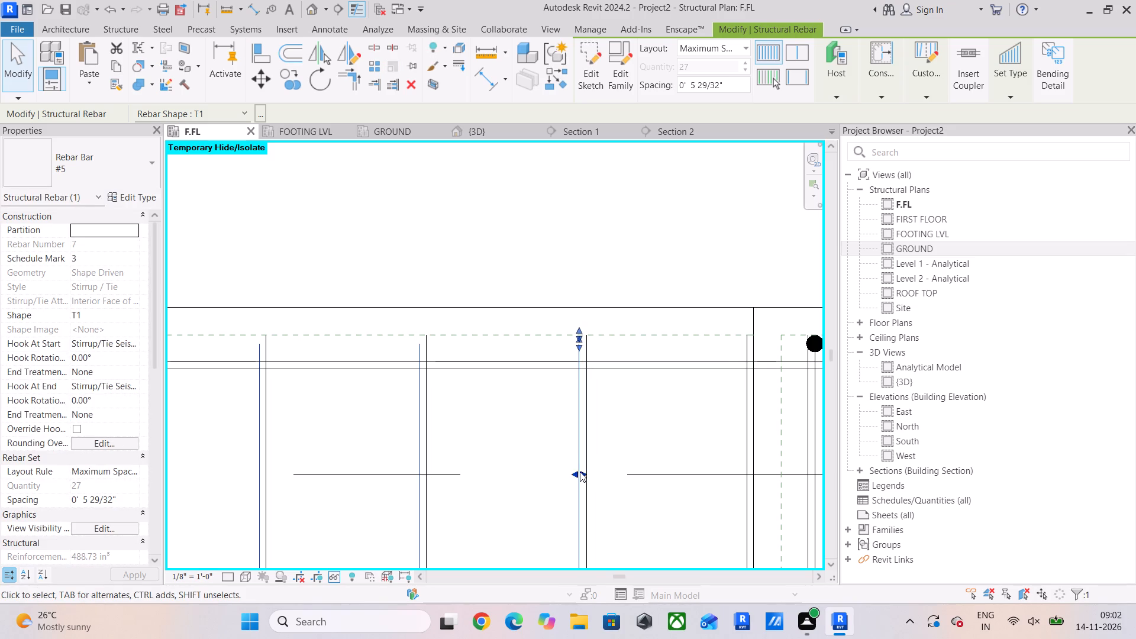
click(580, 470)
click(530, 447)
Align both ends of the T1 stirrup set in the outer vertical beam's upper bay with the crossing slab bars.
scroll(530, 447, down, 5)
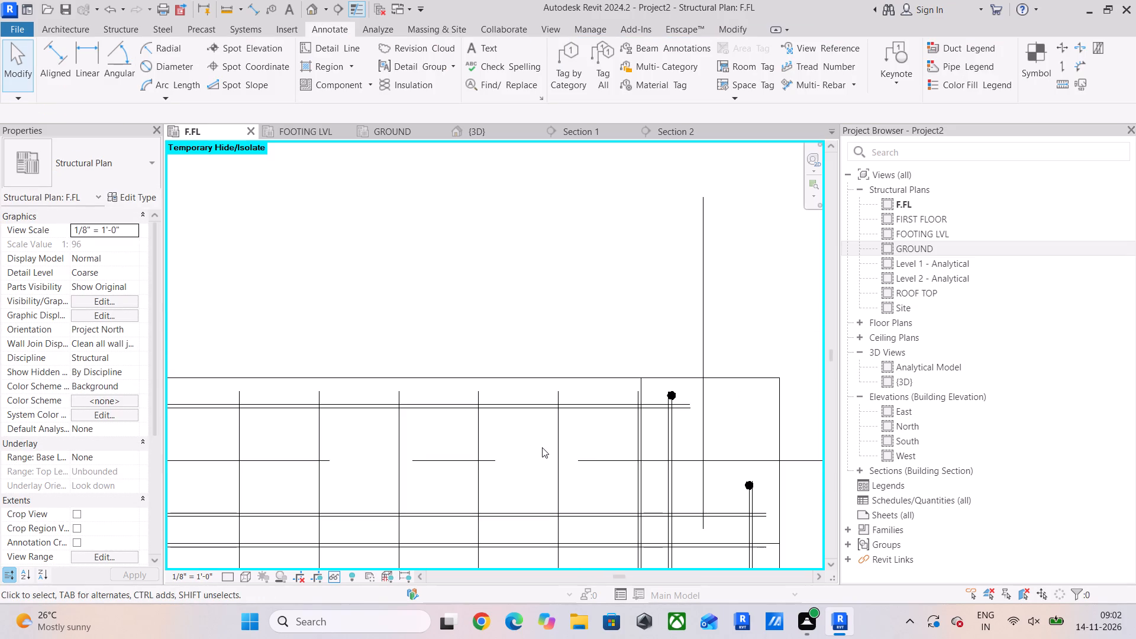
scroll(542, 447, down, 5)
middle_drag(543, 447, 678, 369)
scroll(682, 363, up, 1)
middle_drag(684, 451, 547, 373)
scroll(633, 424, up, 3)
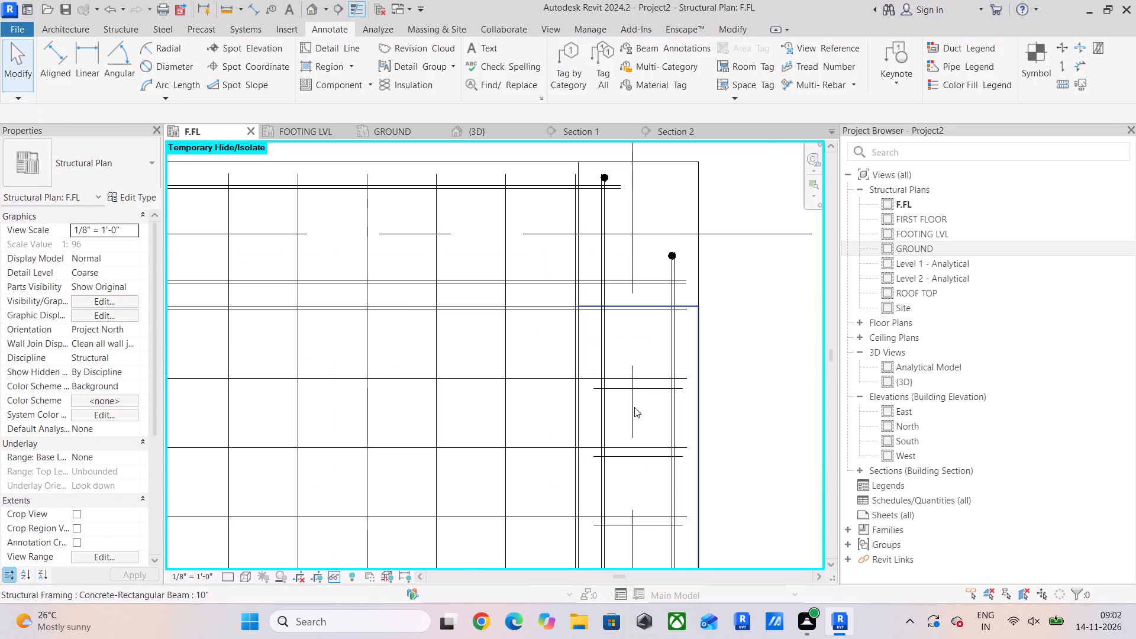
click(643, 393)
scroll(641, 389, up, 4)
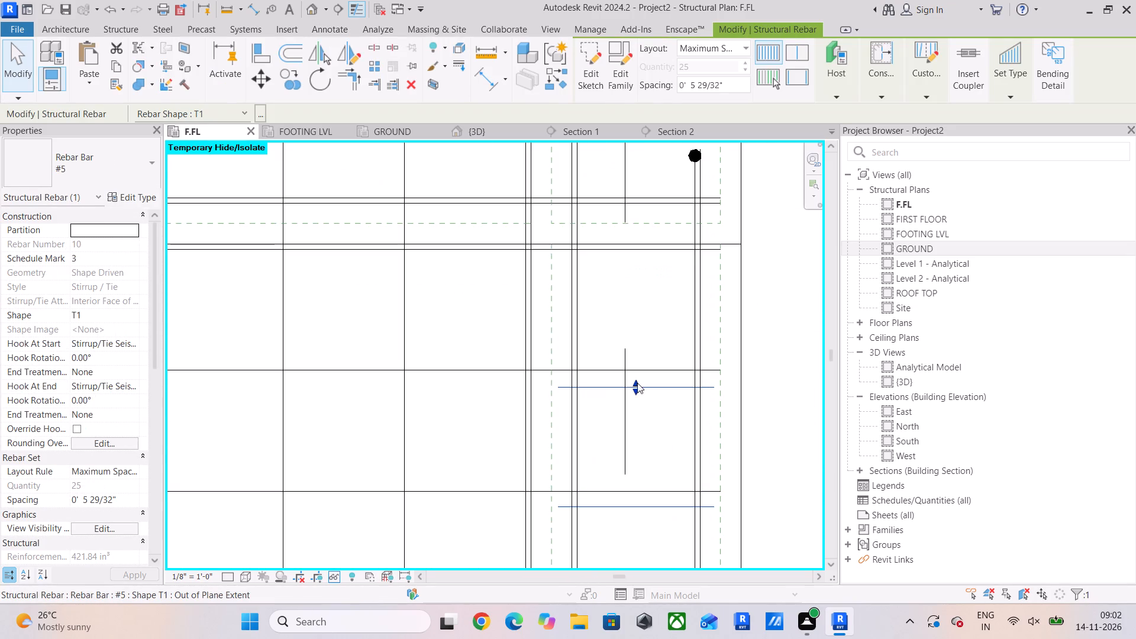
drag(637, 383, 637, 370)
scroll(650, 415, down, 6)
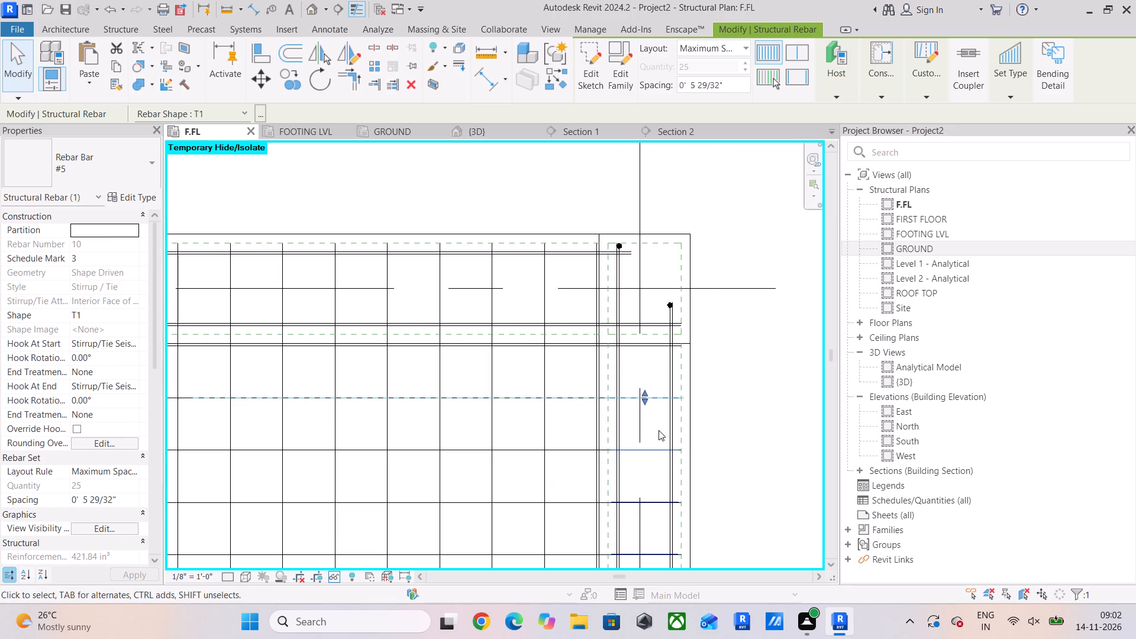
scroll(650, 434, down, 5)
middle_drag(559, 490, 540, 259)
middle_drag(609, 451, 569, 234)
middle_drag(597, 436, 603, 211)
scroll(584, 349, up, 3)
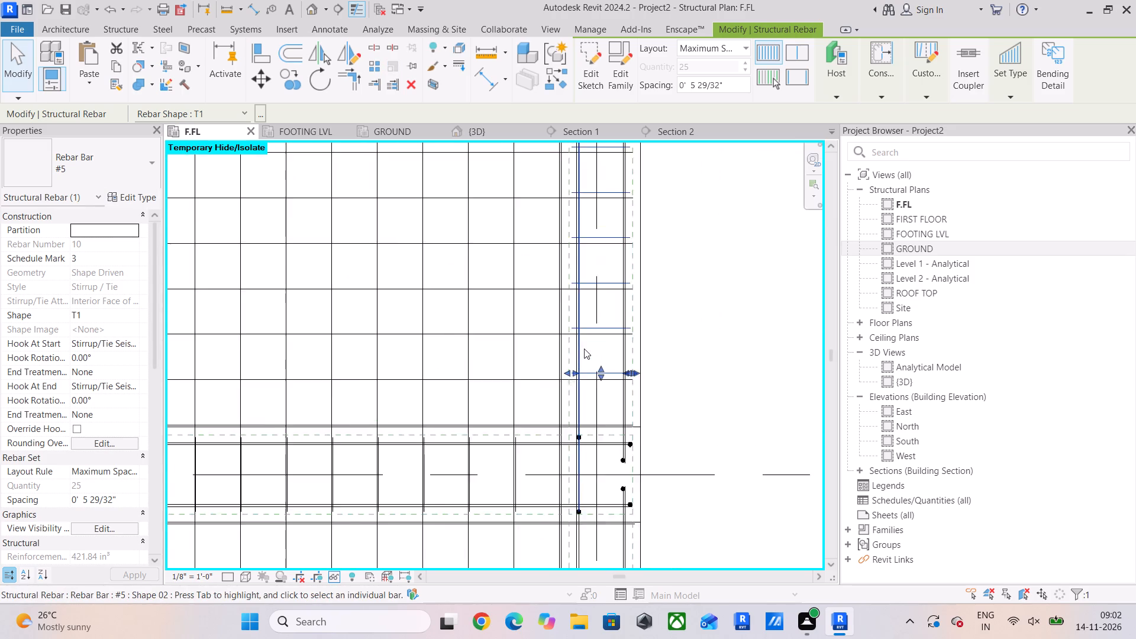
scroll(584, 348, up, 7)
drag(584, 326, 584, 335)
scroll(691, 385, down, 5)
middle_drag(735, 430, 702, 249)
scroll(695, 351, down, 2)
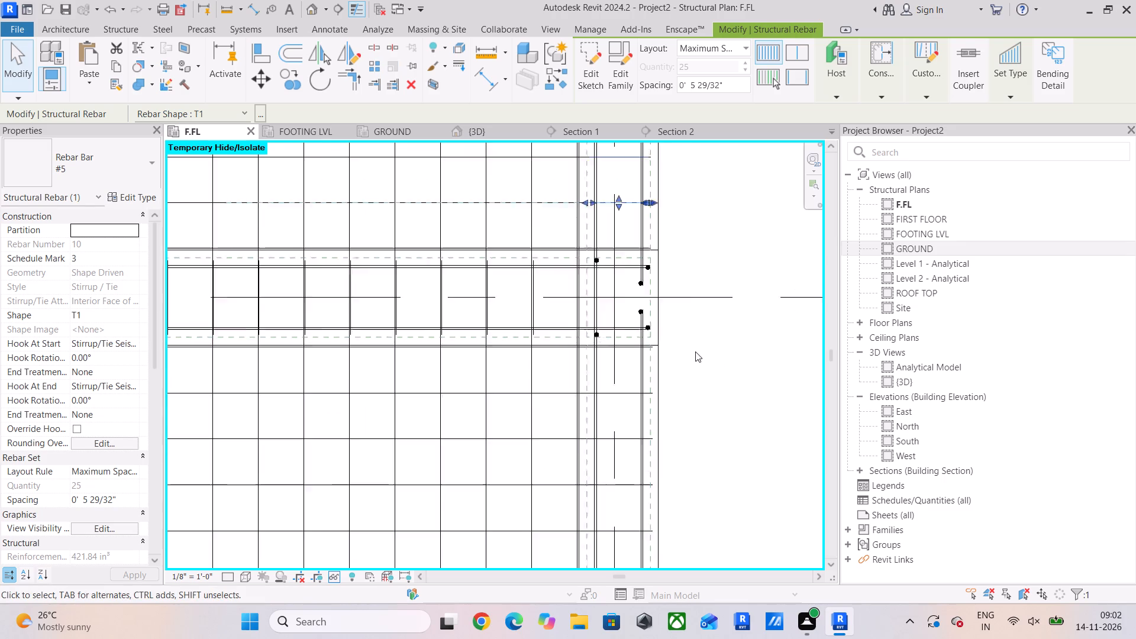
scroll(695, 351, down, 2)
click(738, 369)
Align both ends of the T1 stirrup set in the inner vertical beam's upper bay with the crossing slab bars.
scroll(576, 355, down, 5)
middle_drag(576, 355, 672, 409)
scroll(259, 304, up, 5)
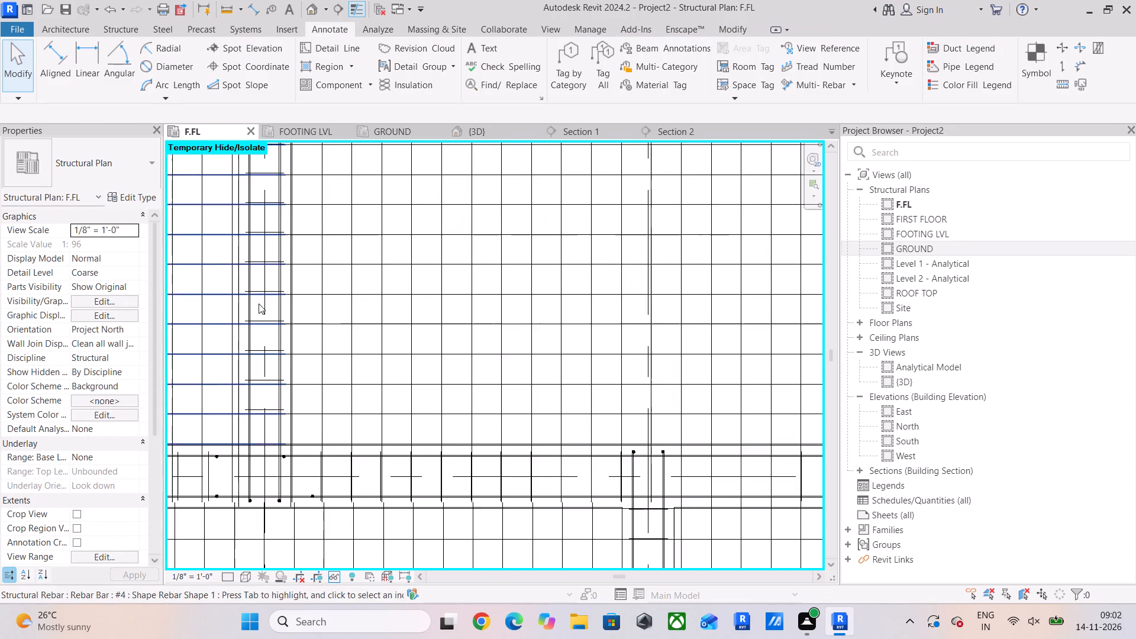
scroll(286, 433, up, 5)
click(246, 386)
middle_drag(246, 389, 353, 401)
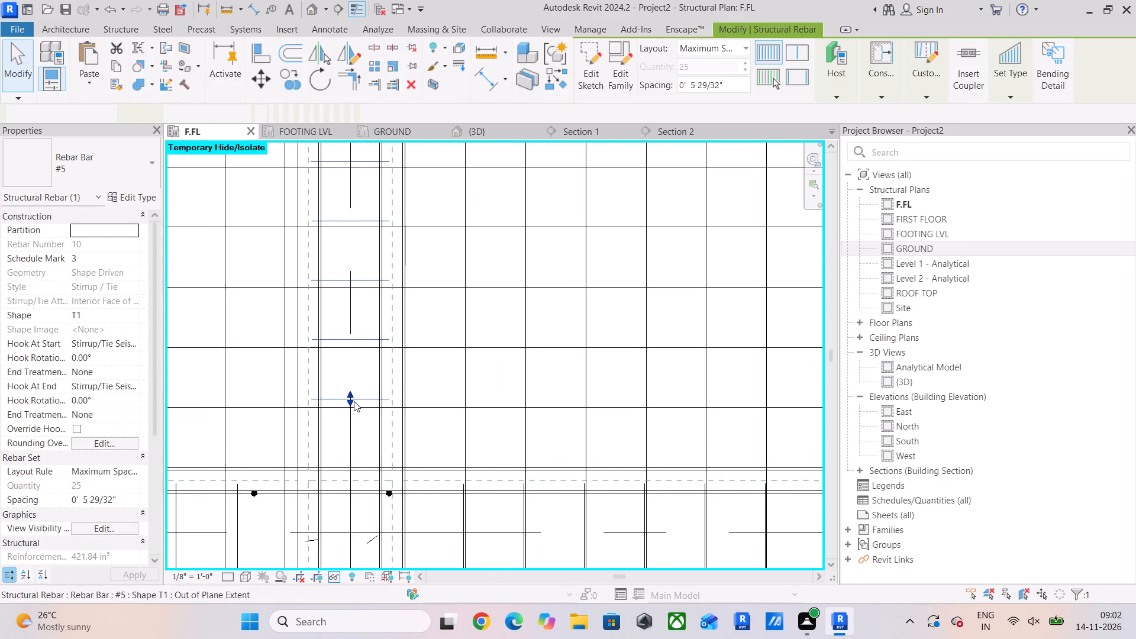
scroll(304, 390, up, 4)
drag(386, 411, 385, 419)
scroll(386, 413, down, 2)
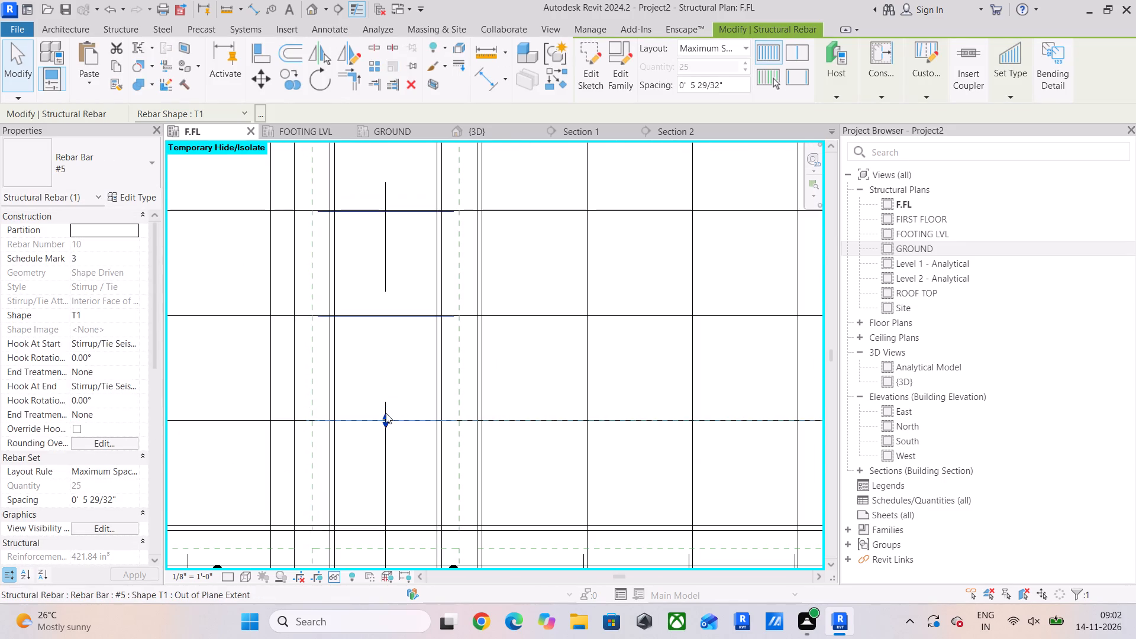
scroll(386, 413, down, 11)
middle_drag(427, 377, 435, 561)
middle_drag(441, 382, 442, 514)
scroll(393, 302, up, 5)
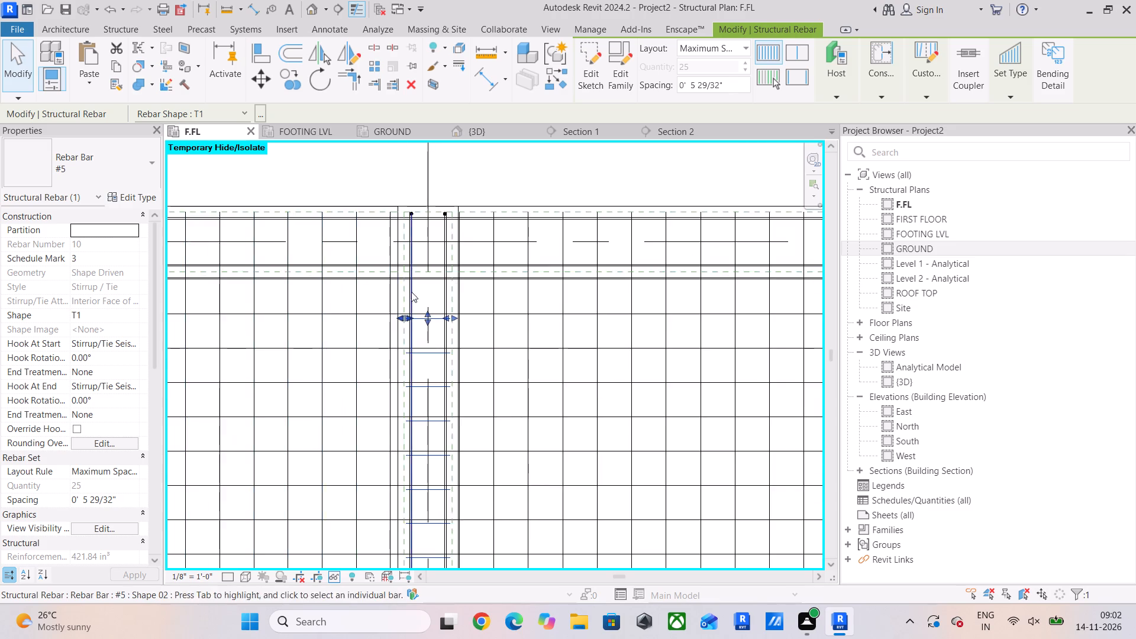
scroll(481, 353, up, 5)
scroll(372, 257, up, 5)
drag(374, 303, 377, 288)
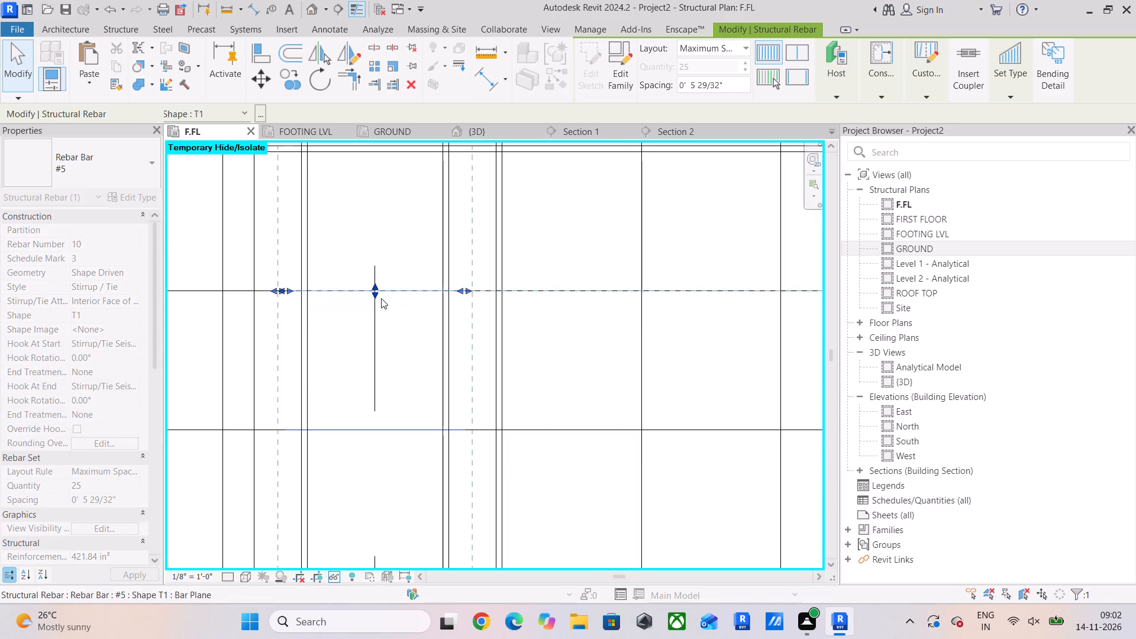
scroll(415, 331, down, 6)
click(416, 353)
Stretch the T1 stirrup set in the middle horizontal beam's first bay so both ends line up with the slab bars above.
scroll(414, 353, down, 6)
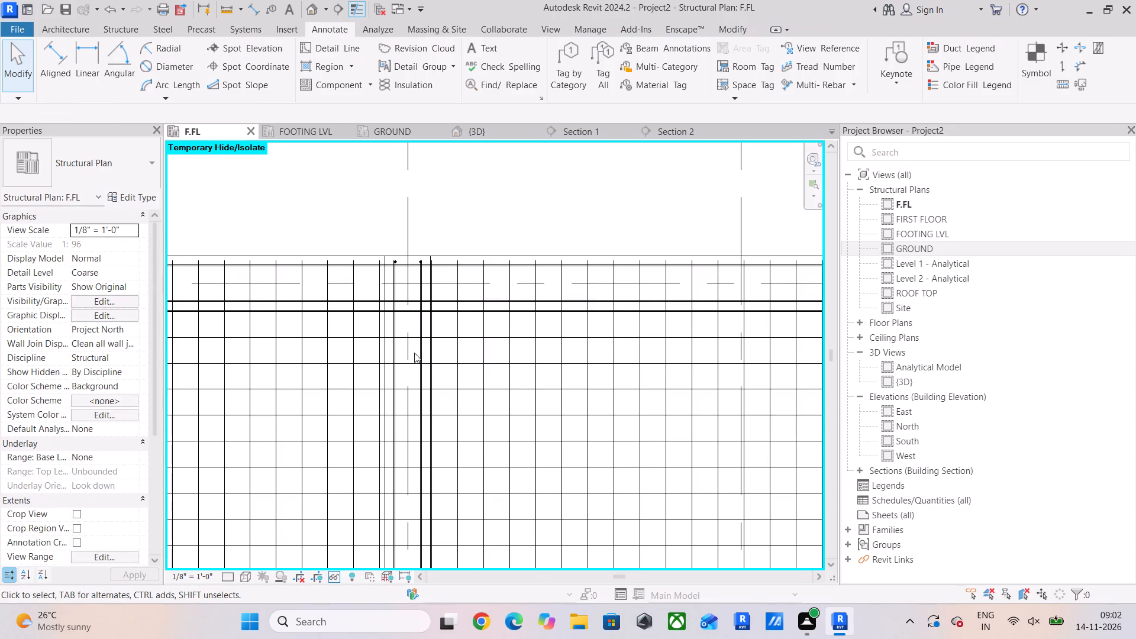
scroll(348, 362, down, 9)
middle_drag(315, 353, 632, 350)
scroll(475, 354, up, 5)
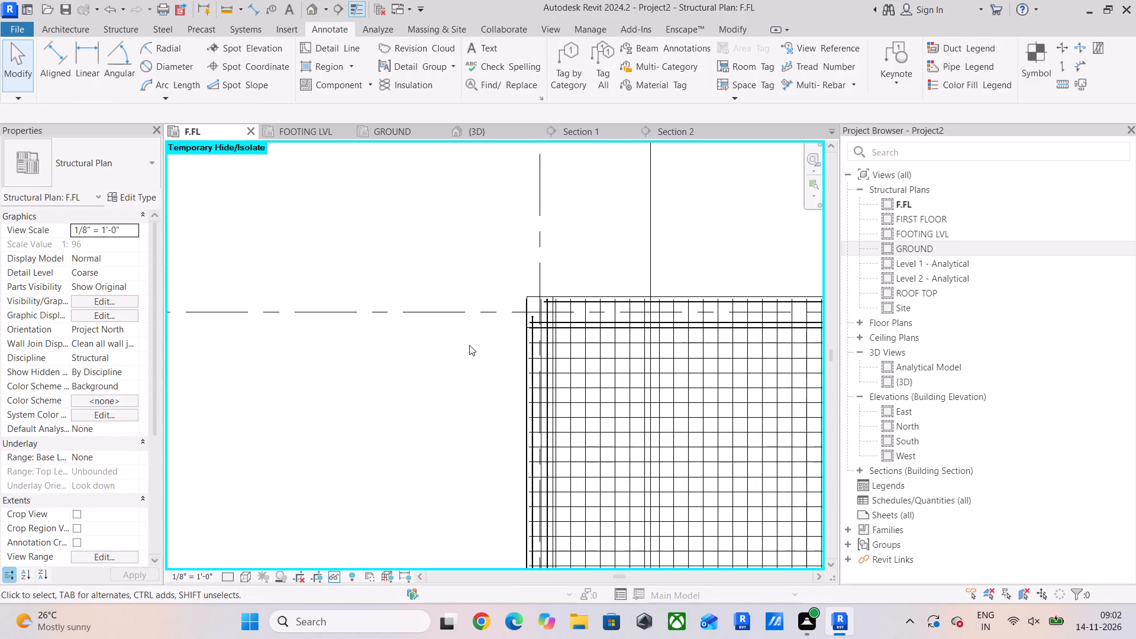
middle_drag(522, 393, 295, 227)
middle_drag(411, 469, 451, 244)
scroll(382, 364, up, 9)
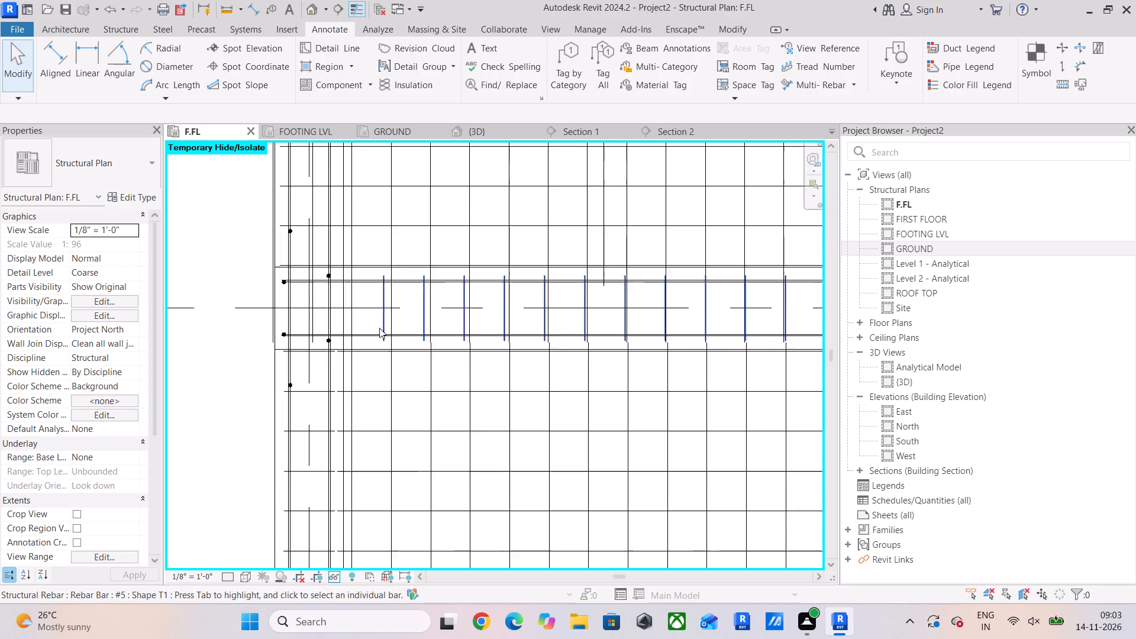
scroll(379, 328, up, 2)
click(388, 319)
scroll(395, 305, up, 3)
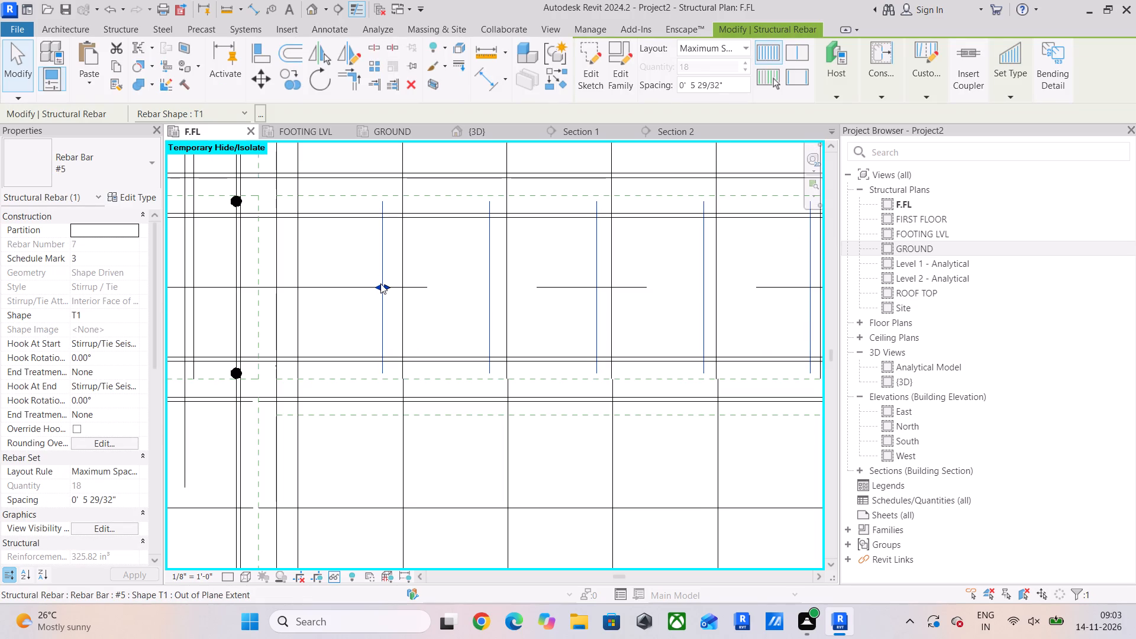
drag(379, 285, 298, 309)
scroll(431, 359, down, 8)
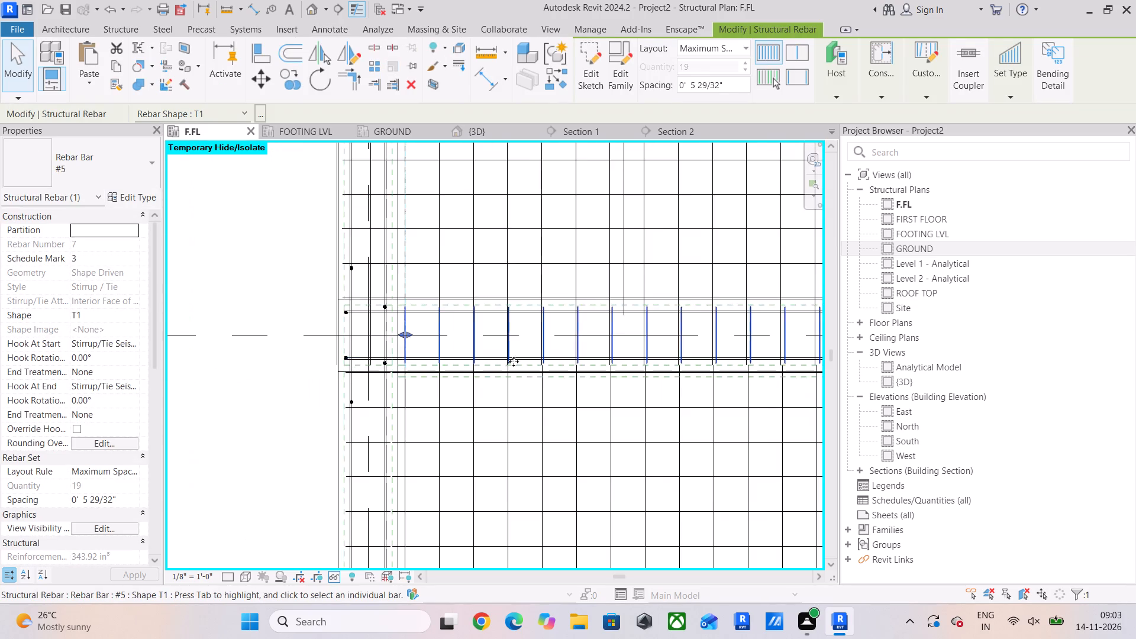
middle_drag(483, 369, 217, 369)
middle_drag(793, 351, 485, 372)
scroll(496, 356, up, 5)
scroll(404, 359, up, 5)
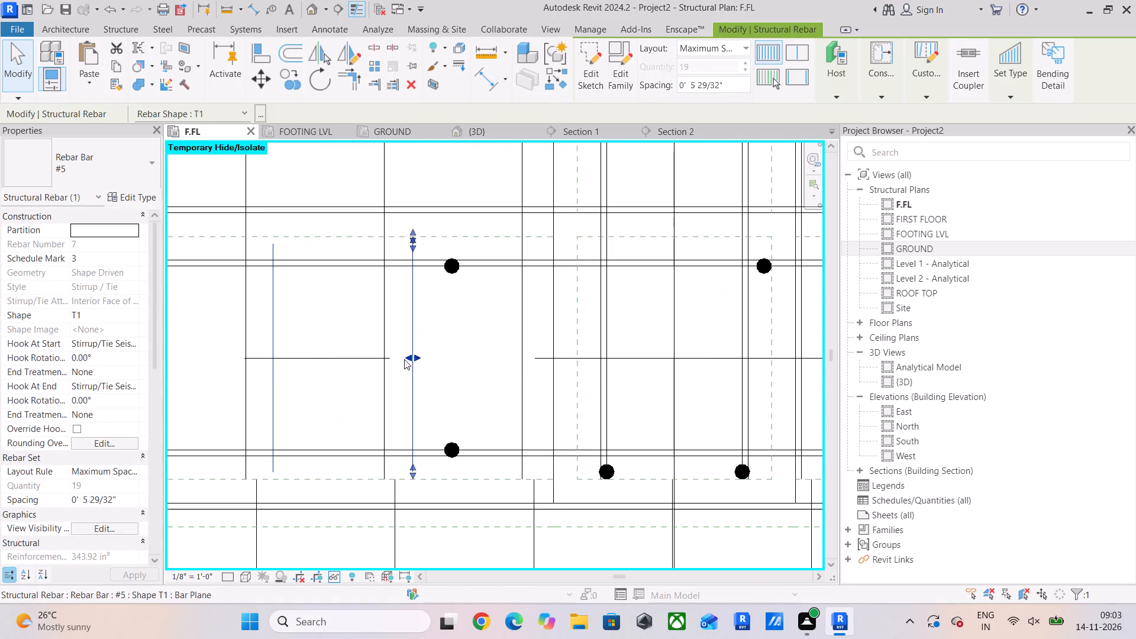
drag(408, 356, 390, 356)
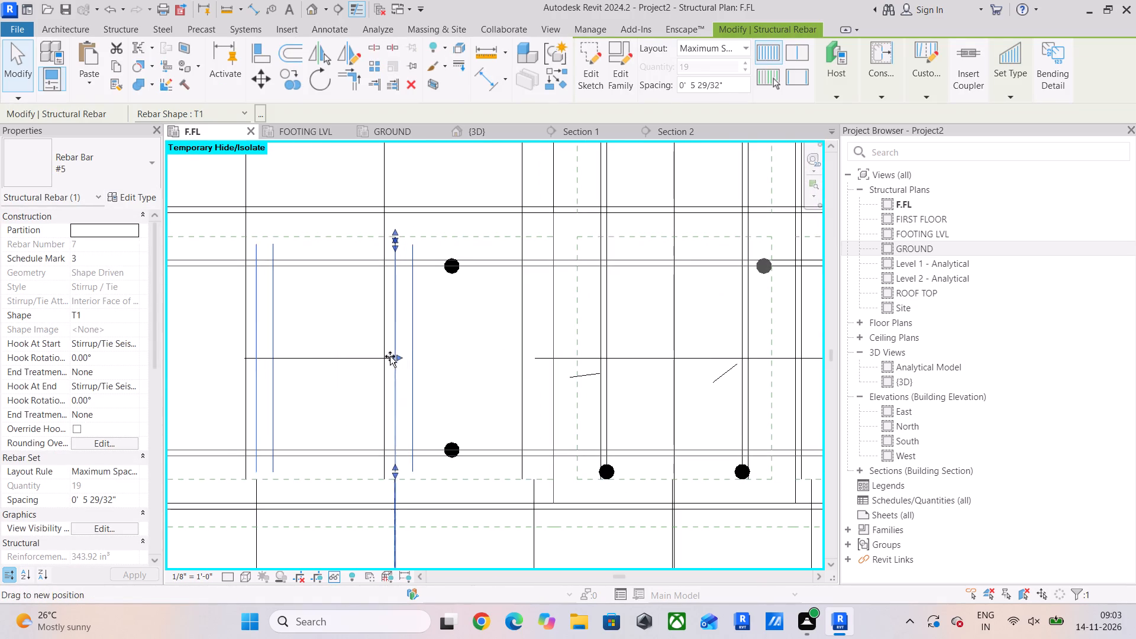
drag(390, 356, 384, 358)
Examine how the #4 slab bar sets above and below the middle horizontal beam line up near the inner column.
click(396, 519)
scroll(383, 467, down, 4)
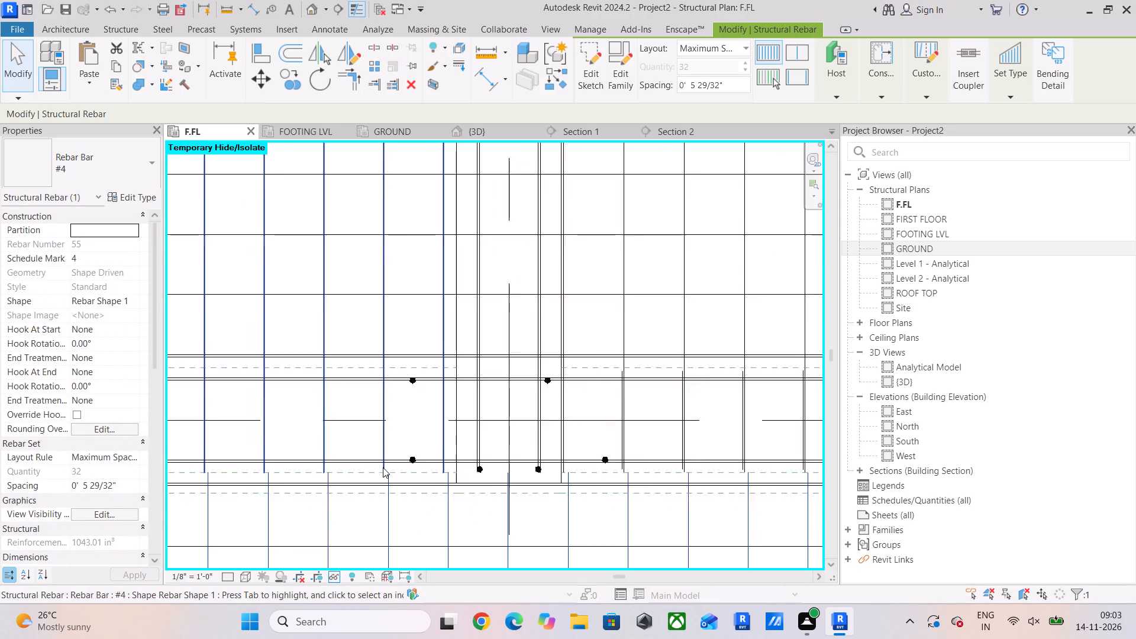
scroll(383, 467, down, 8)
middle_drag(387, 465, 760, 374)
scroll(334, 395, up, 5)
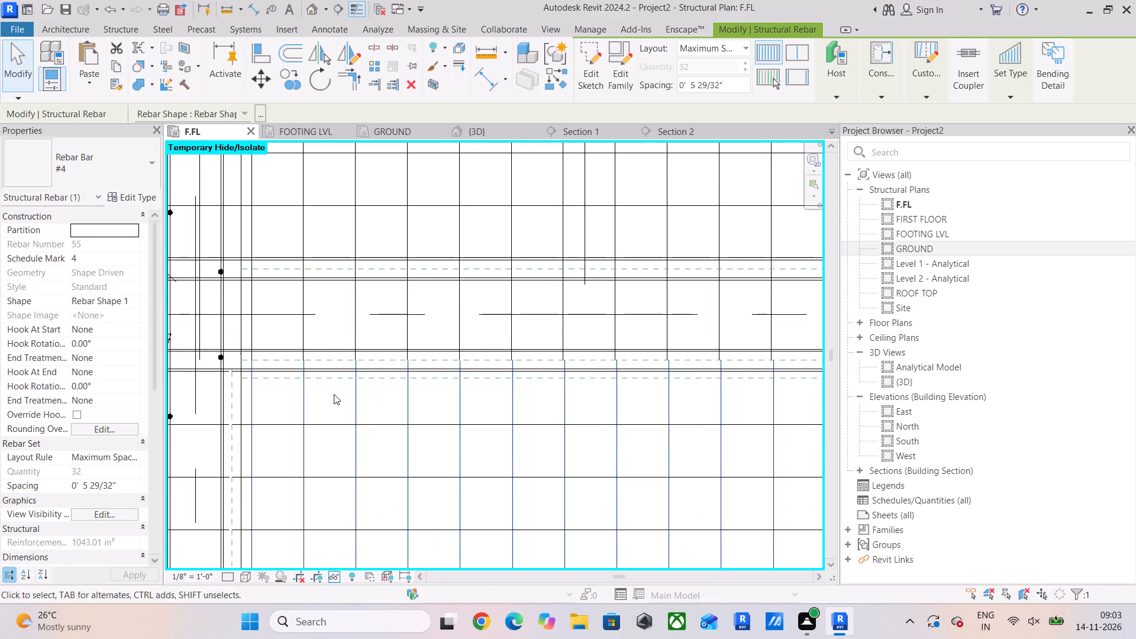
scroll(334, 394, down, 6)
middle_drag(610, 414, 383, 446)
scroll(586, 369, up, 4)
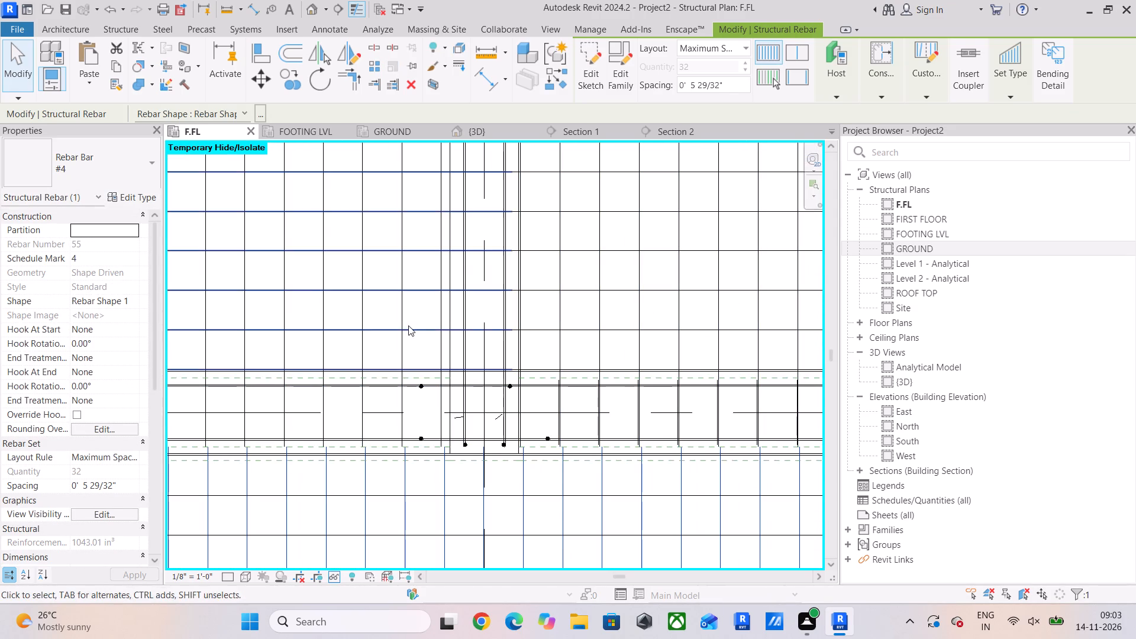
click(399, 313)
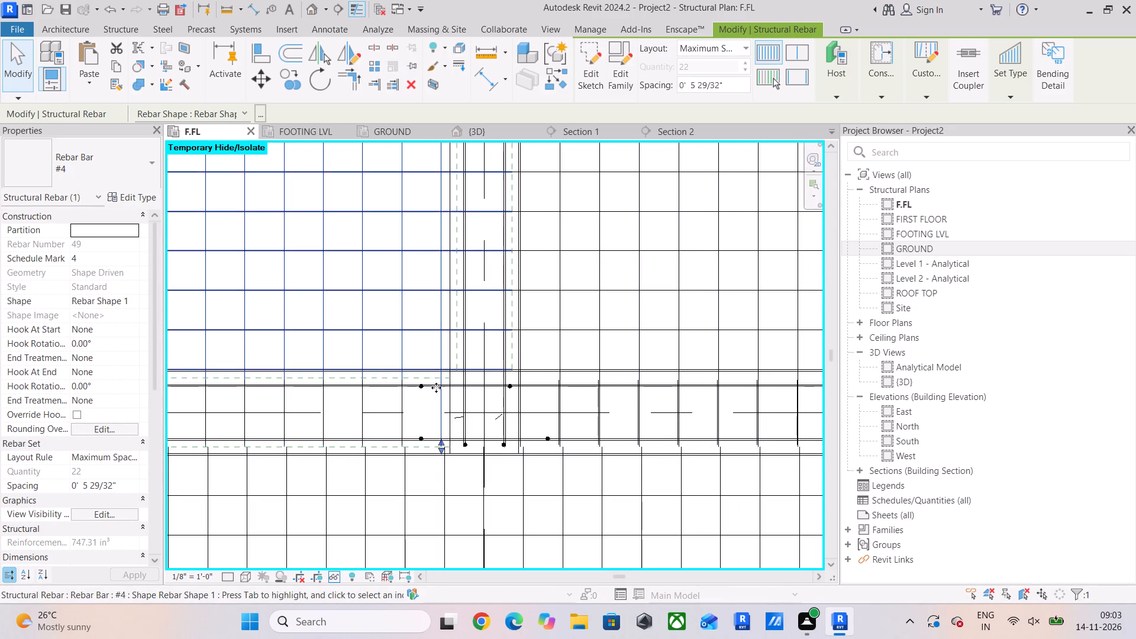
middle_drag(447, 279, 467, 383)
scroll(459, 299, down, 5)
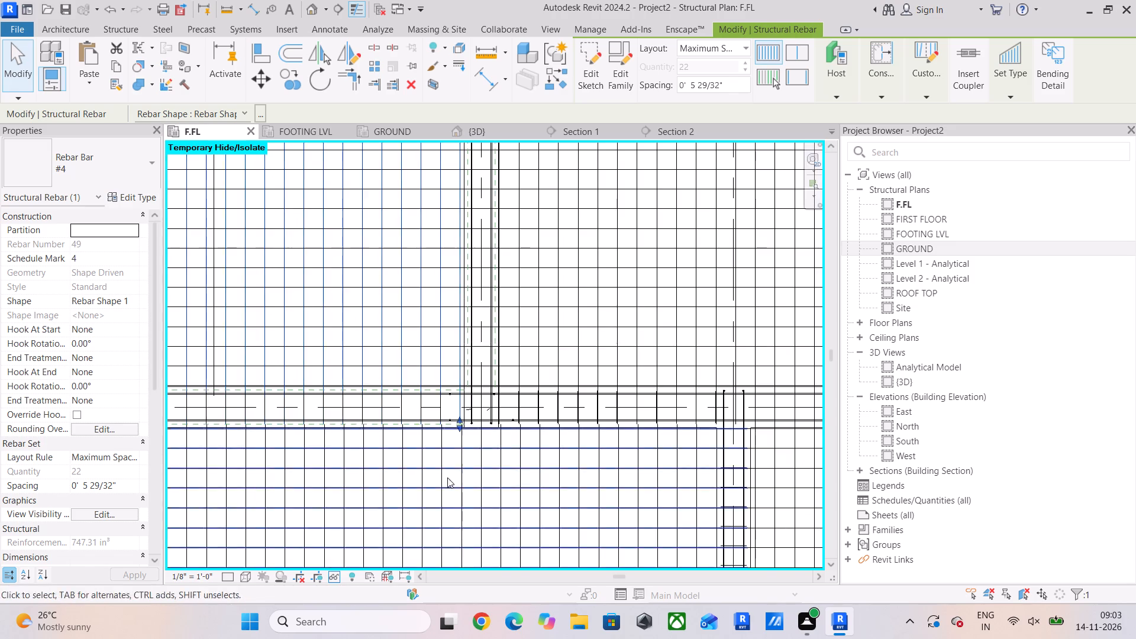
Draw a vertical thin detail line from the slab bar below the middle beam up alongside the inner vertical beam.
scroll(447, 477, up, 6)
scroll(490, 393, up, 5)
middle_drag(489, 376, 489, 535)
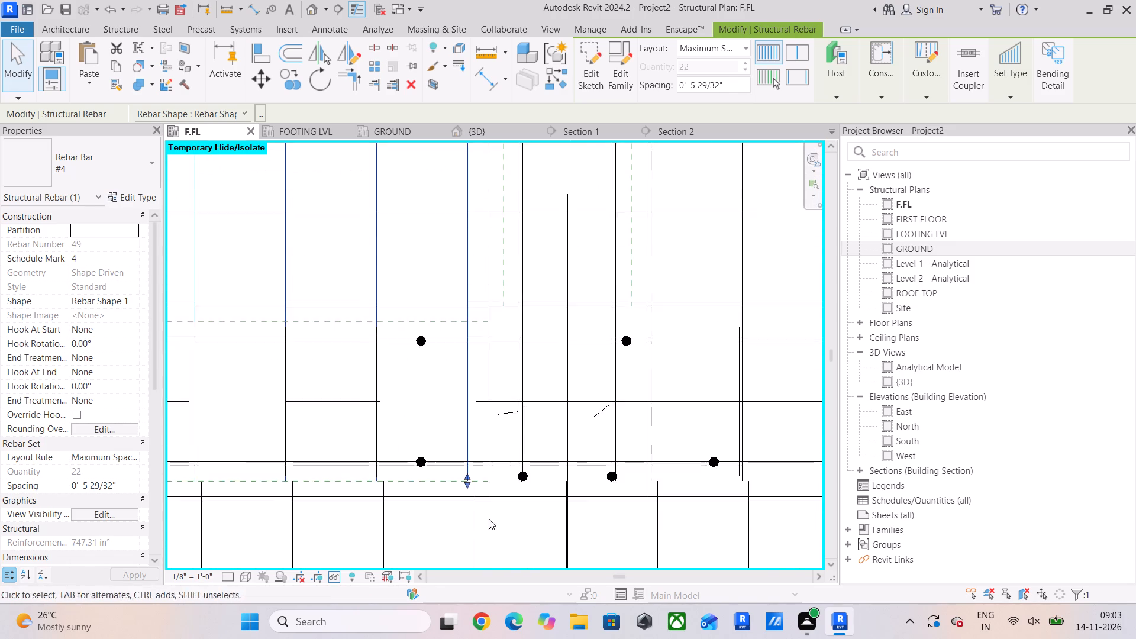
scroll(489, 463, down, 6)
scroll(489, 487, up, 6)
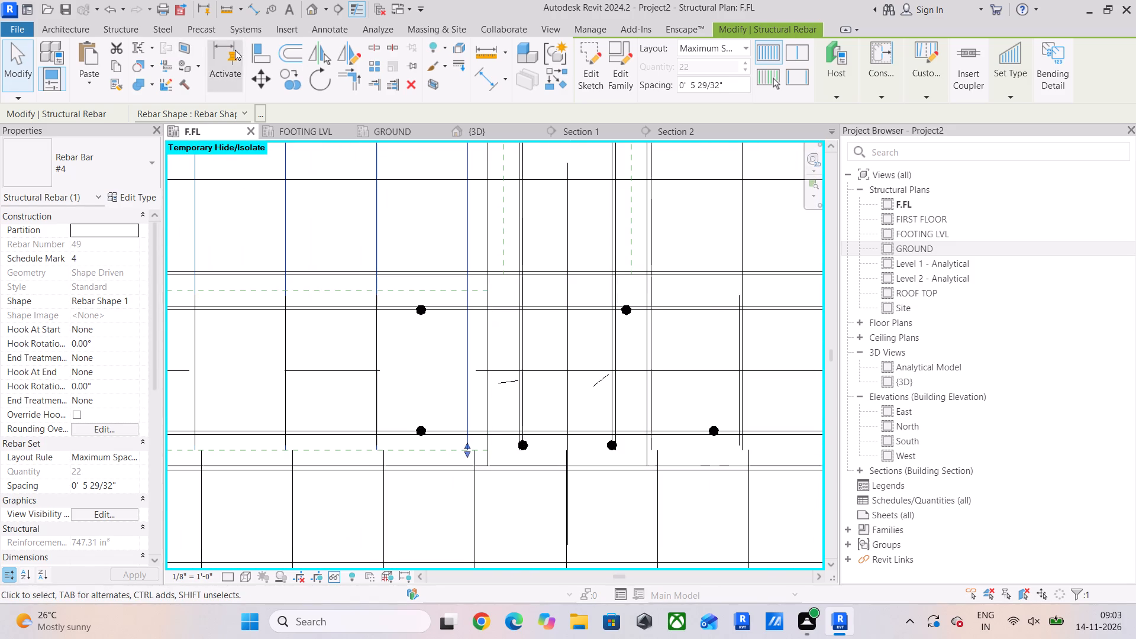
click(320, 28)
click(324, 50)
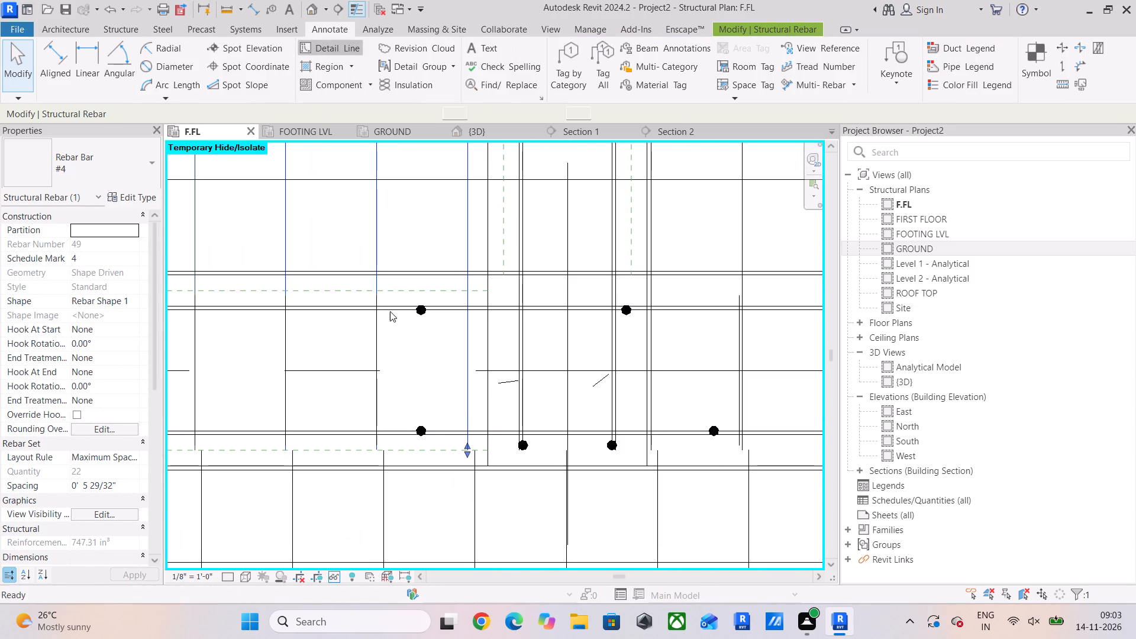
drag(475, 454, 475, 437)
scroll(463, 279, down, 5)
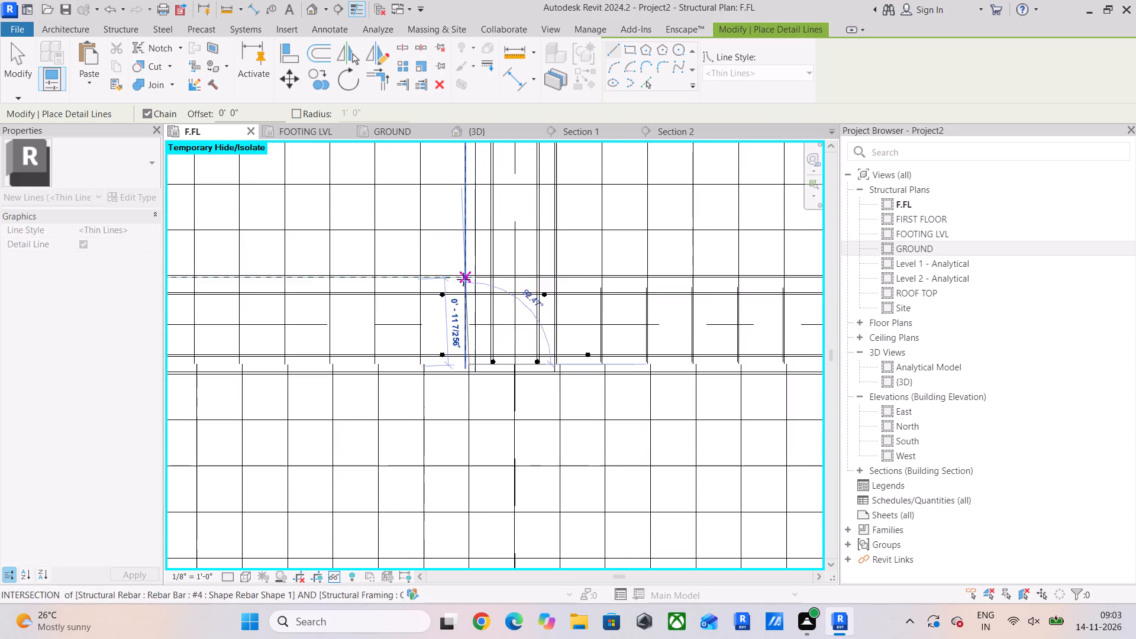
middle_drag(468, 272, 468, 588)
scroll(467, 217, down, 3)
middle_drag(467, 217, 467, 461)
click(469, 360)
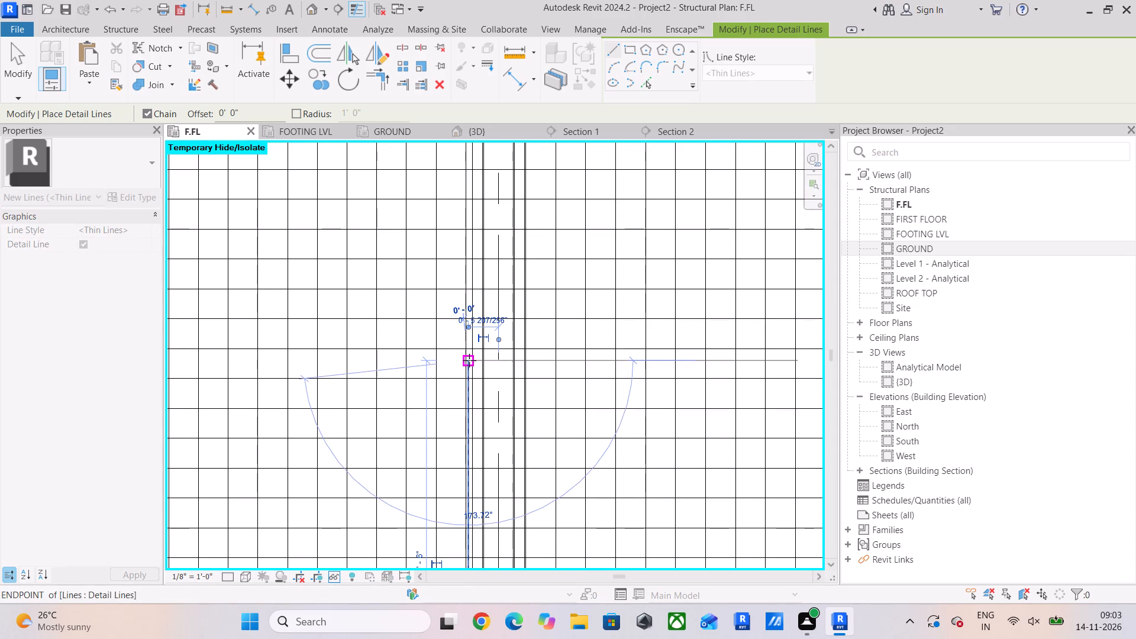
right_click(469, 360)
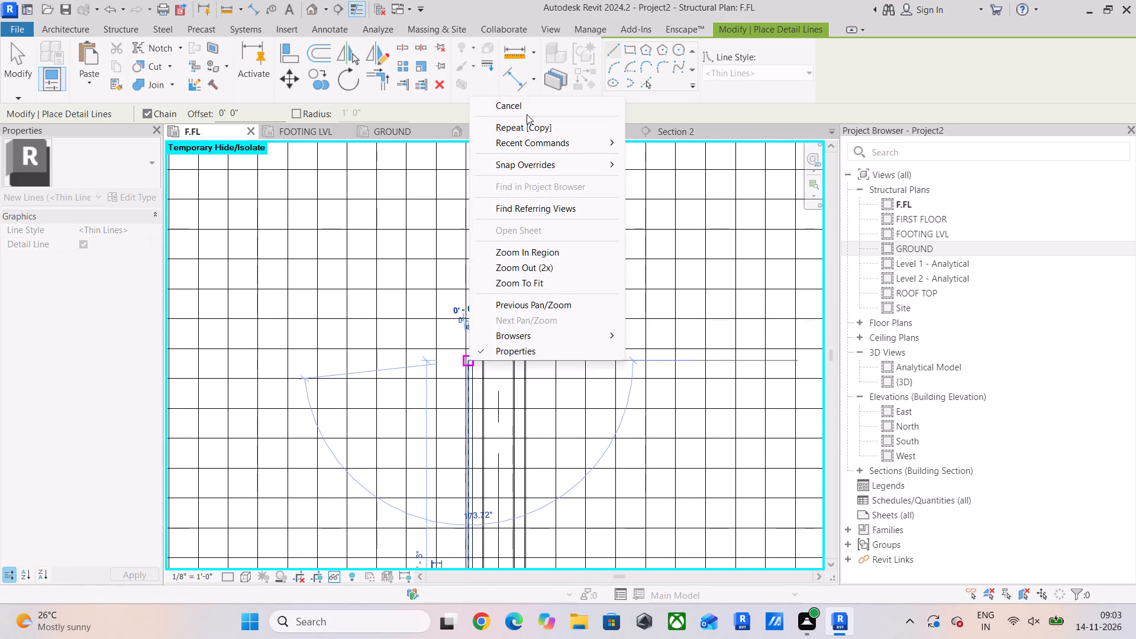
click(530, 100)
click(0, 71)
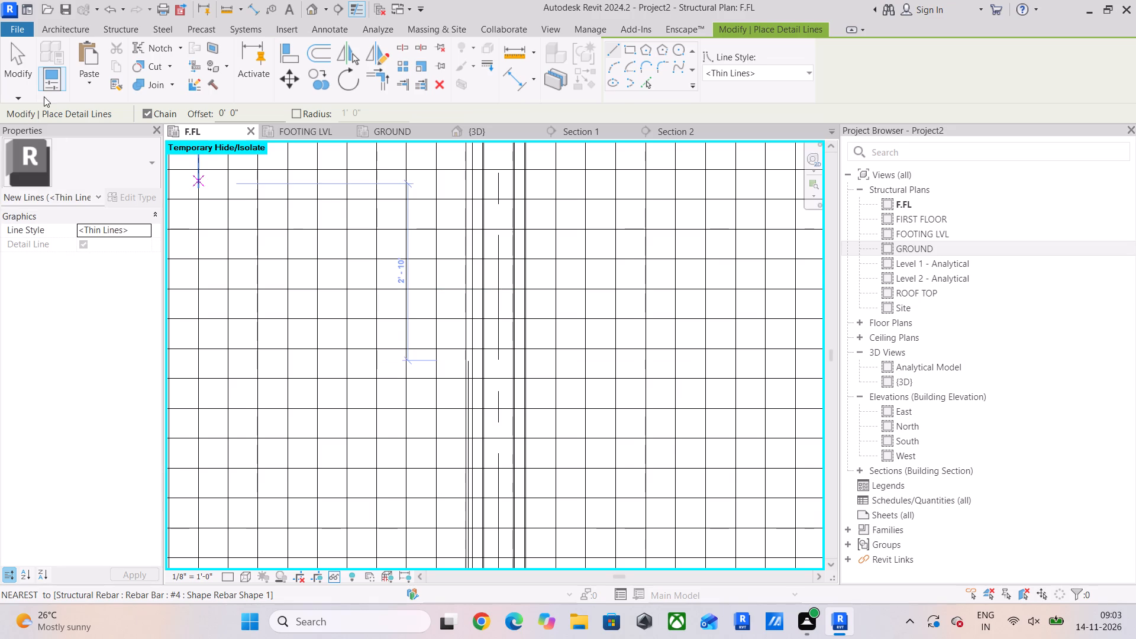
click(13, 73)
Stretch the vertical #4 slab bar set in the first upper panel to the detail line beside the inner vertical beam.
scroll(538, 365, up, 2)
click(440, 307)
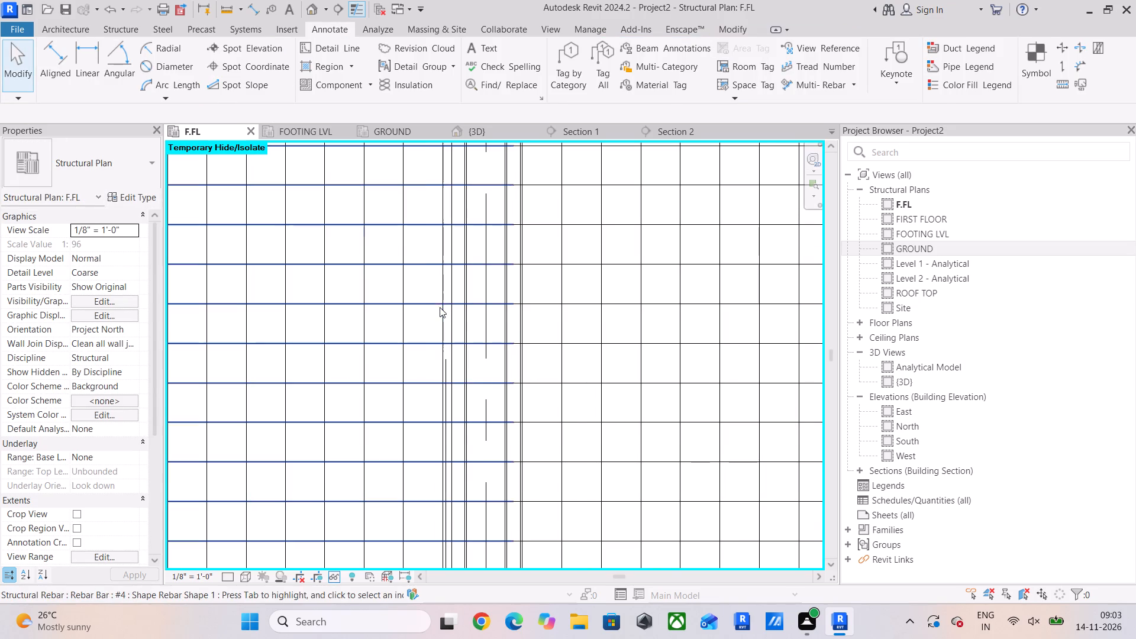
click(445, 330)
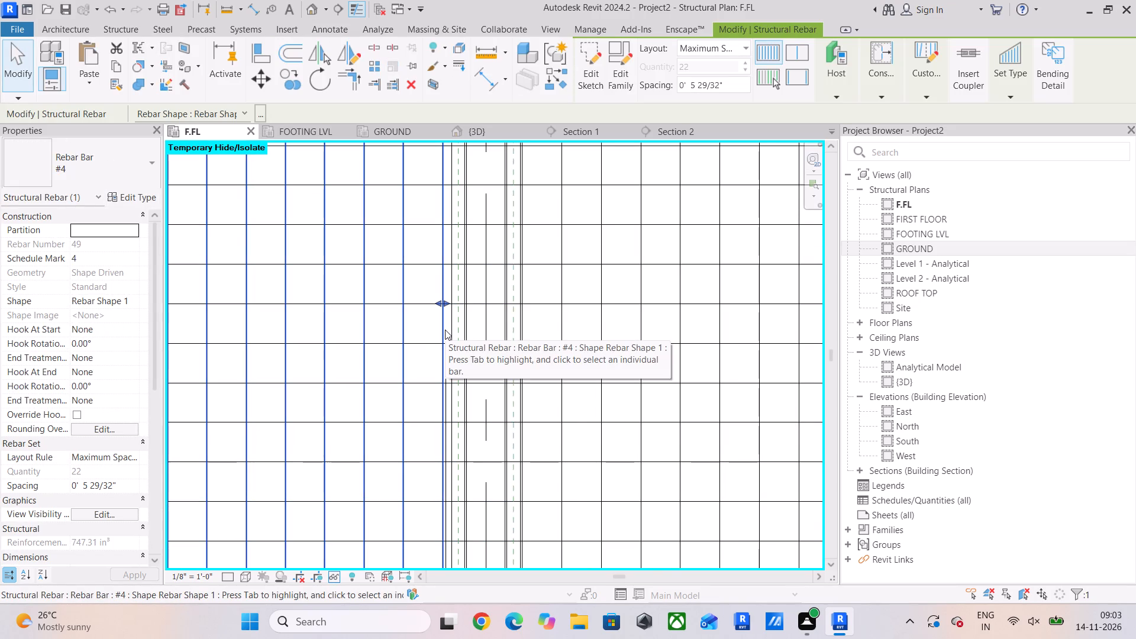
scroll(446, 325, up, 5)
click(446, 282)
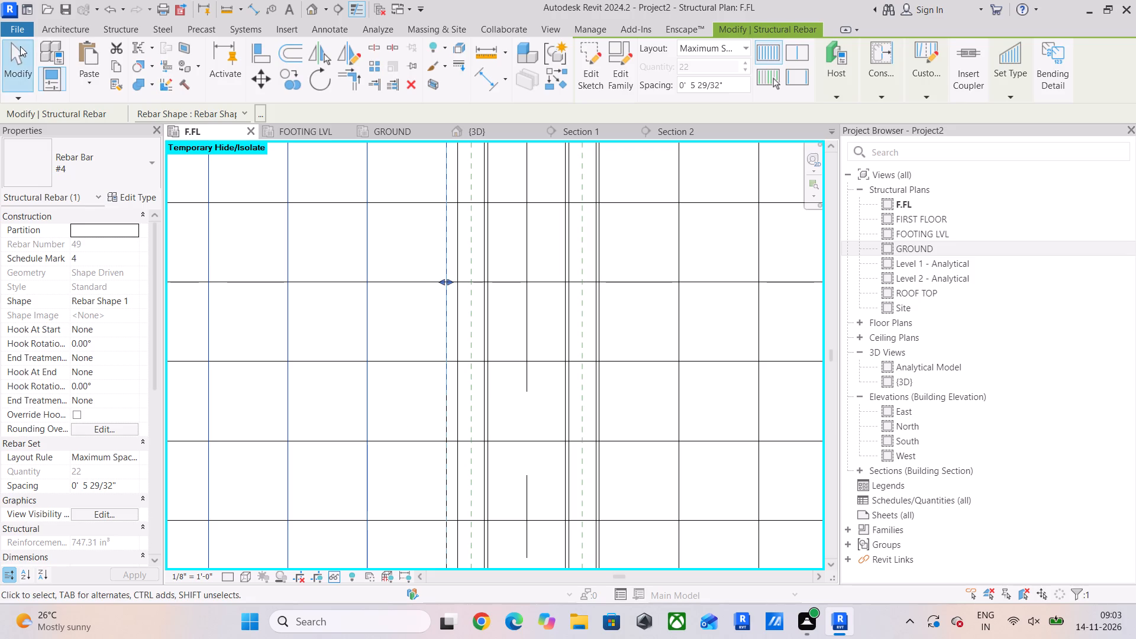
Delete the thin vertical detail line beside the inner vertical beam.
click(18, 47)
click(444, 433)
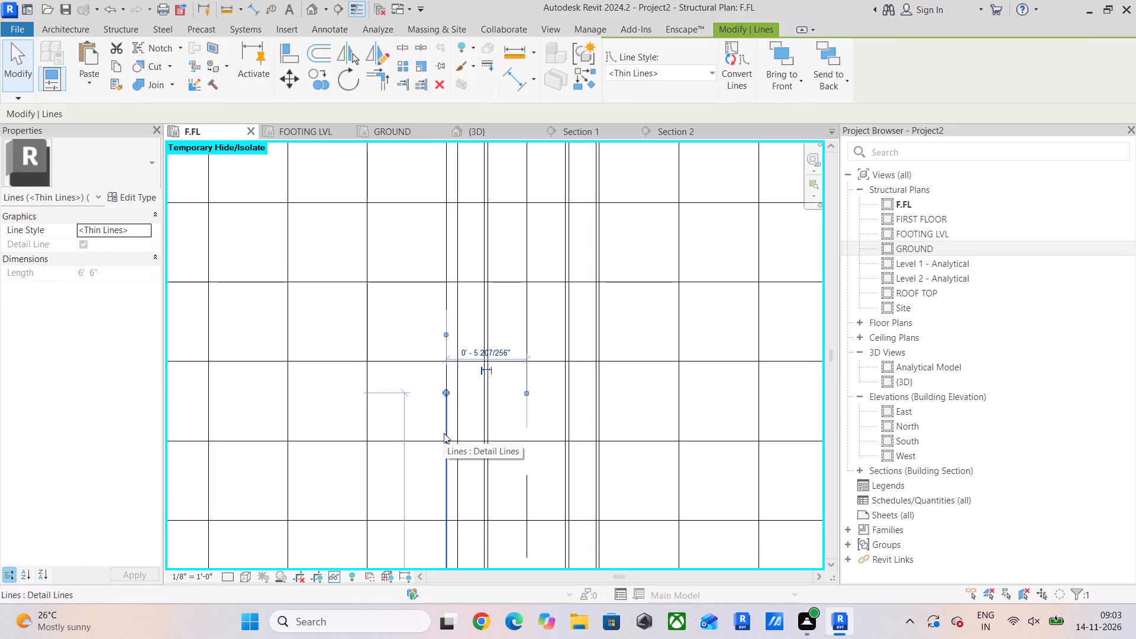
key(Delete)
Stretch the inner-column end of the T1 stirrup set in the top beam's first bay to the last vertical slab bar.
scroll(488, 368, down, 5)
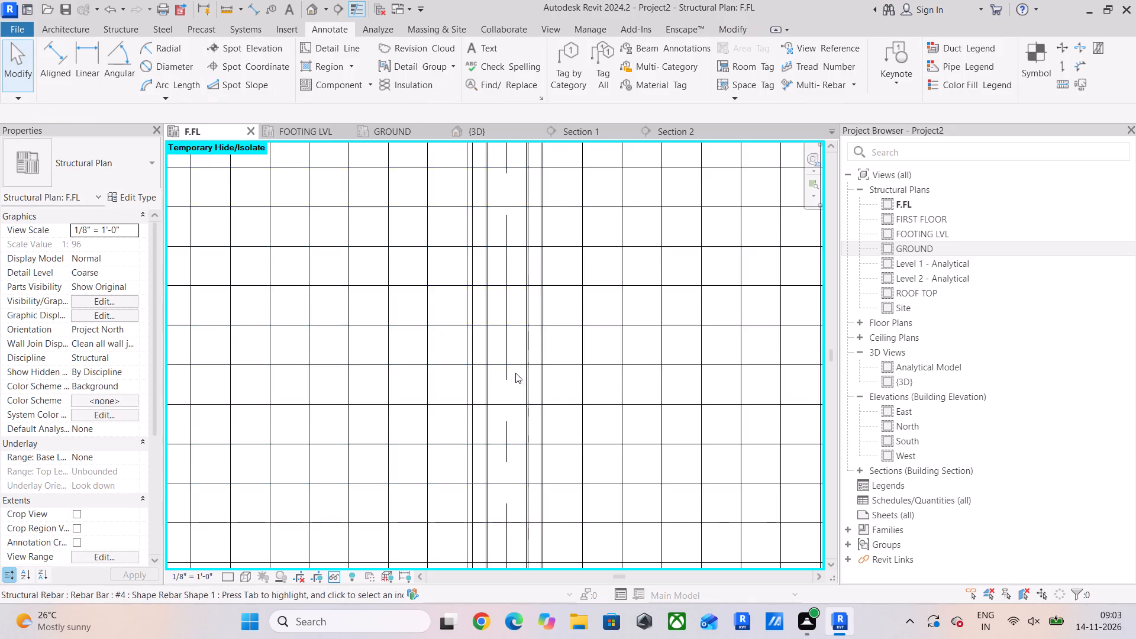
scroll(515, 373, down, 3)
scroll(427, 337, down, 4)
middle_drag(443, 341, 538, 492)
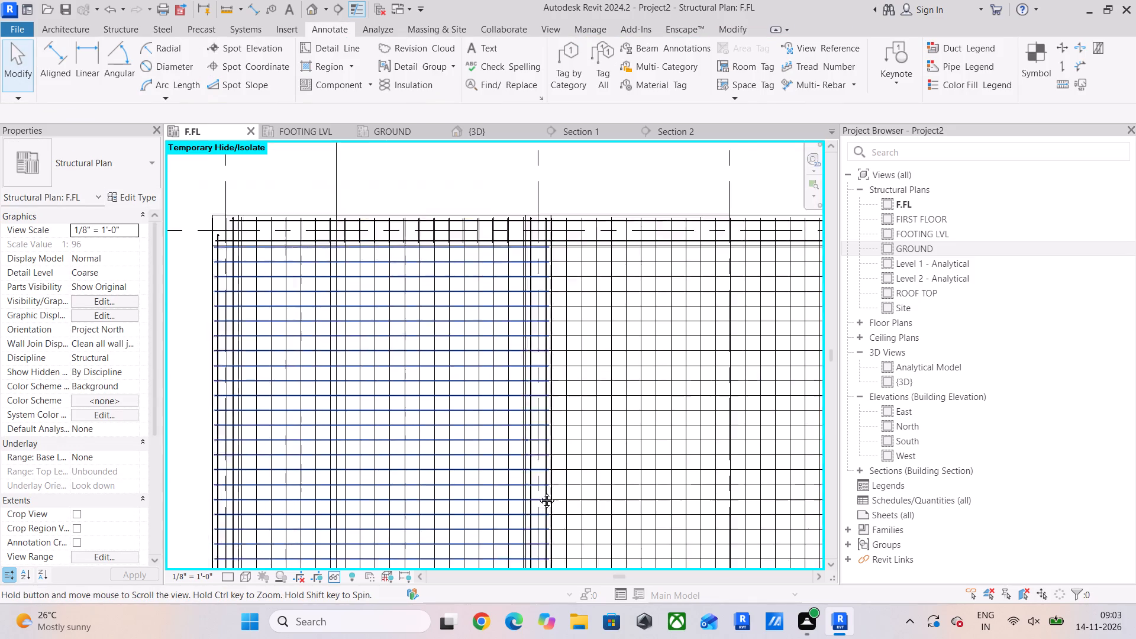
middle_drag(538, 492, 550, 513)
scroll(454, 268, up, 5)
scroll(724, 368, up, 4)
scroll(576, 302, up, 5)
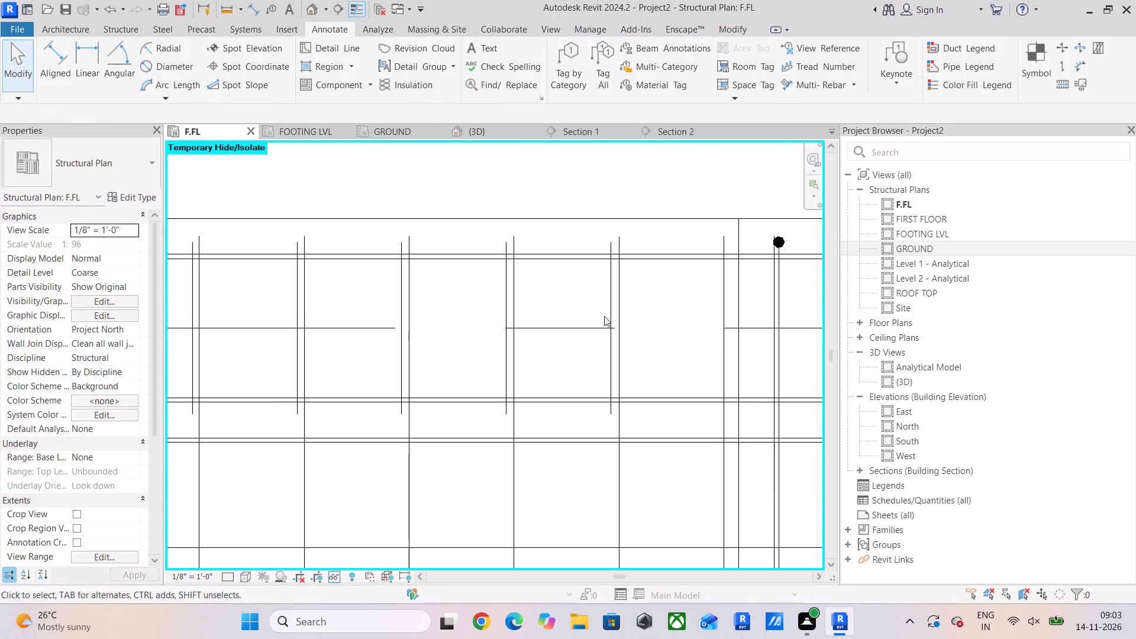
click(609, 326)
scroll(625, 345, up, 4)
scroll(614, 335, down, 2)
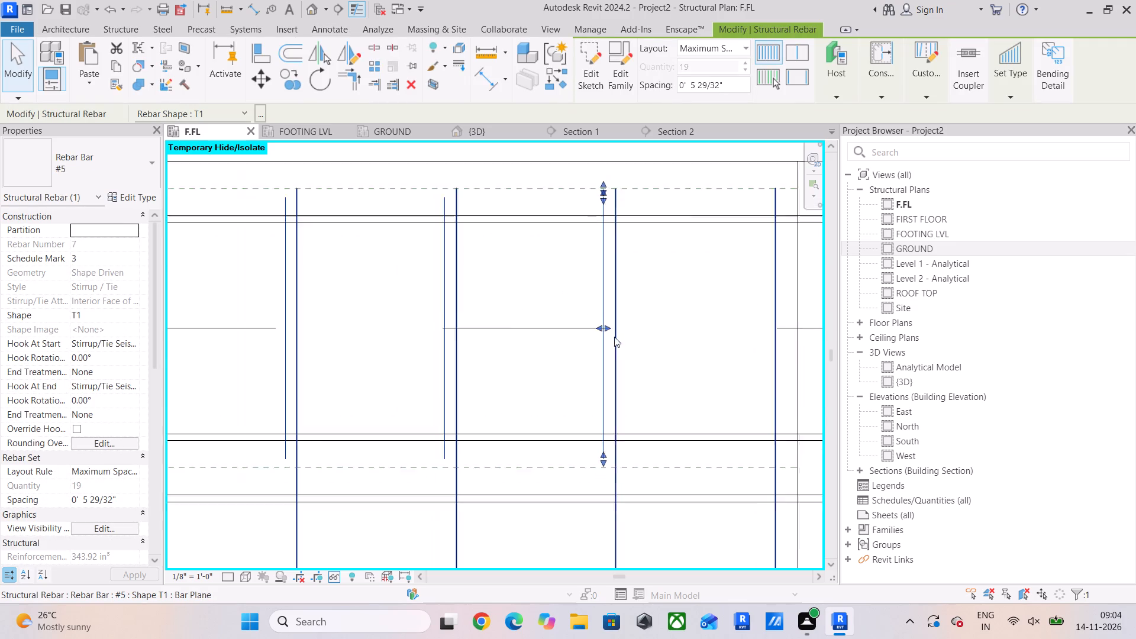
scroll(614, 337, down, 2)
middle_drag(621, 337, 543, 360)
scroll(537, 355, up, 3)
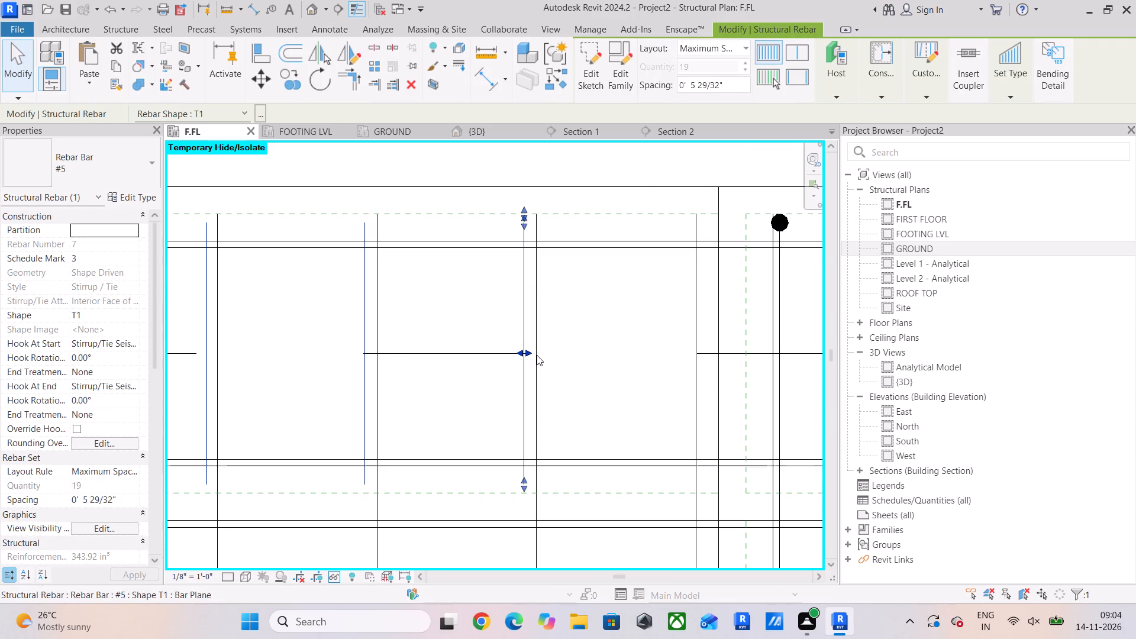
drag(530, 352, 698, 378)
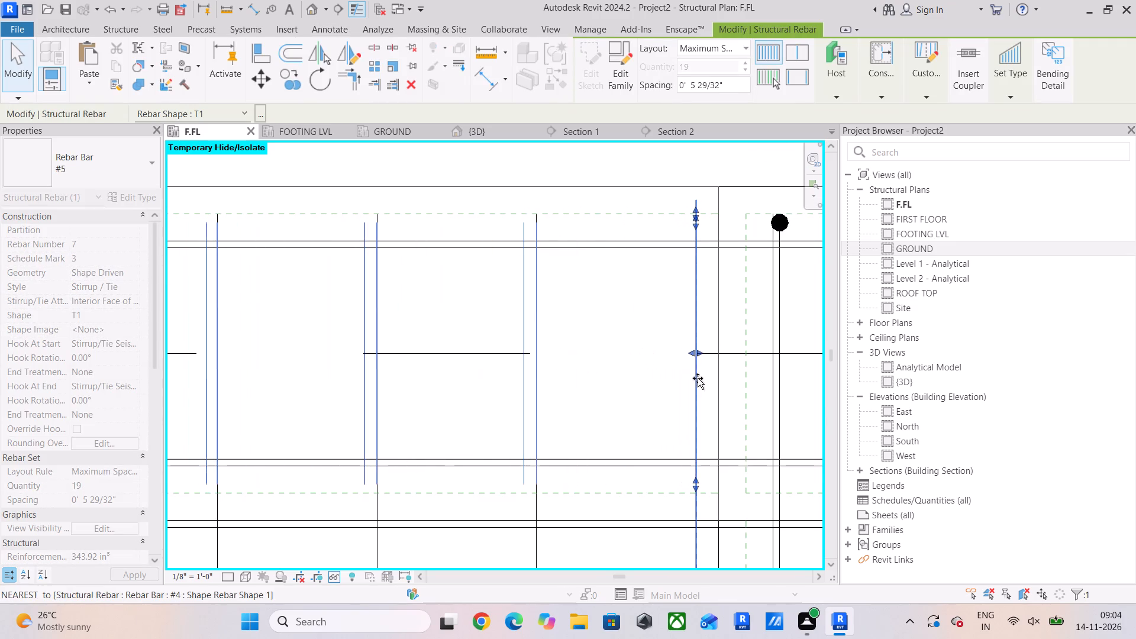
drag(698, 378, 699, 379)
click(611, 362)
Align the corner-column end of the top beam's first-bay T1 stirrup set with the slab bar crossing it.
scroll(557, 377, down, 10)
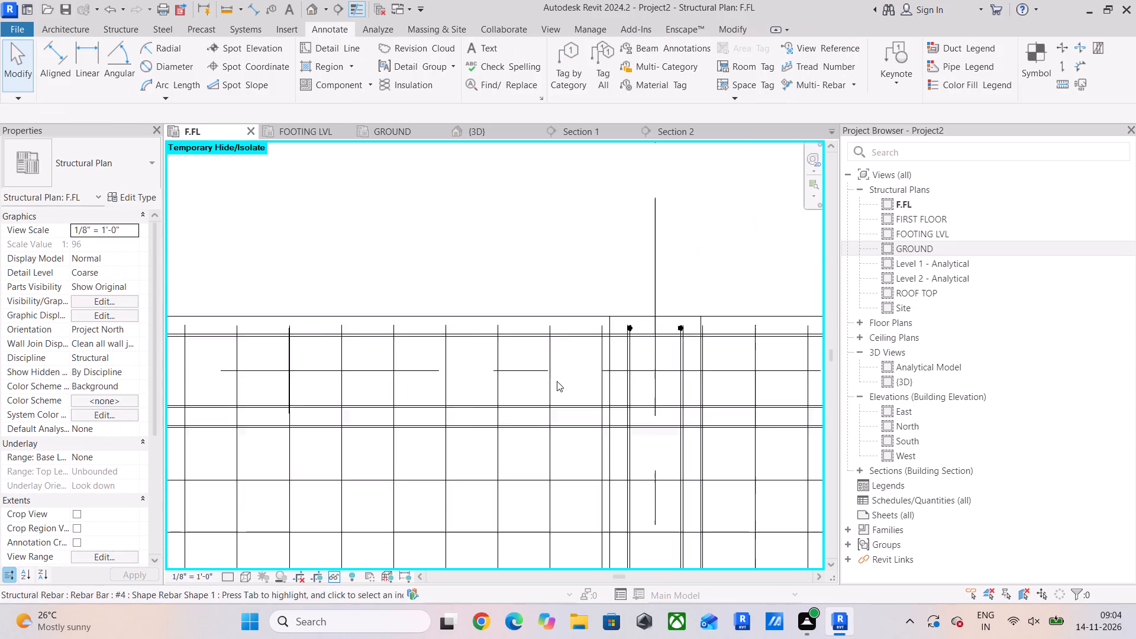
middle_drag(559, 386, 786, 414)
middle_drag(356, 405, 744, 385)
scroll(422, 375, up, 4)
scroll(531, 385, up, 4)
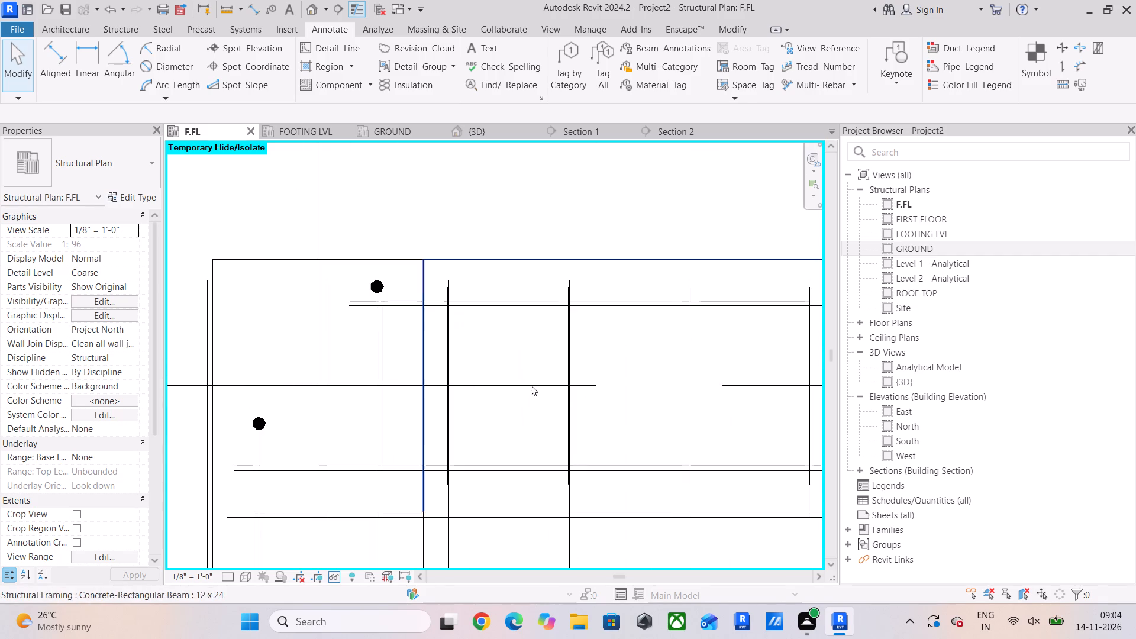
scroll(439, 438, up, 5)
click(453, 409)
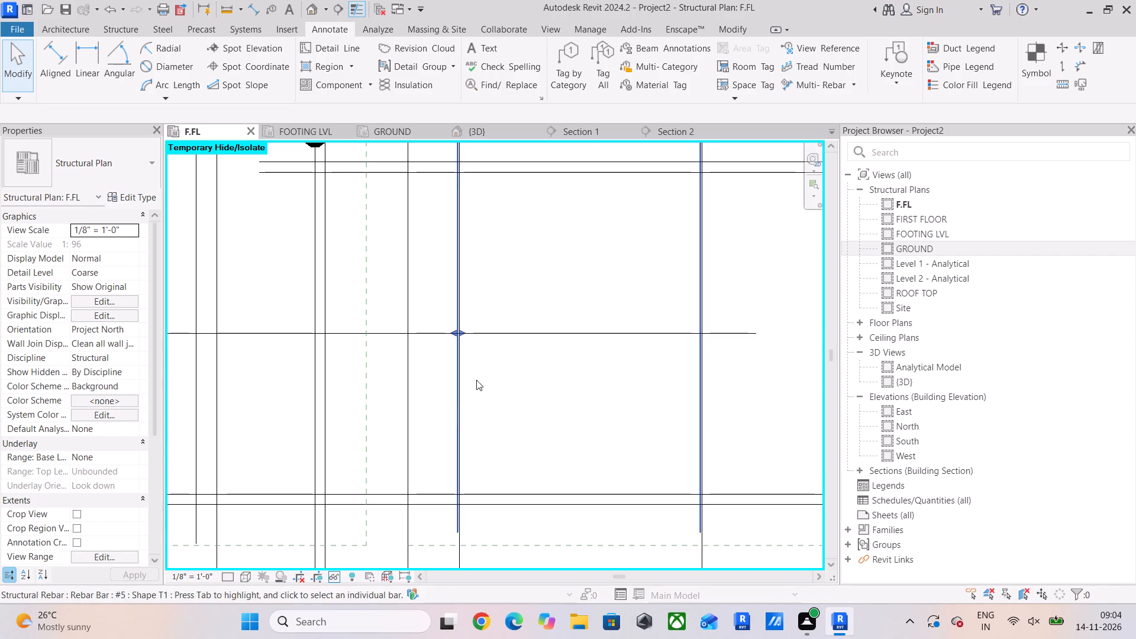
click(463, 333)
click(553, 414)
Align the inner-column end of the T1 stirrup set in the middle horizontal beam's first bay with the slab bar above.
scroll(556, 420, down, 7)
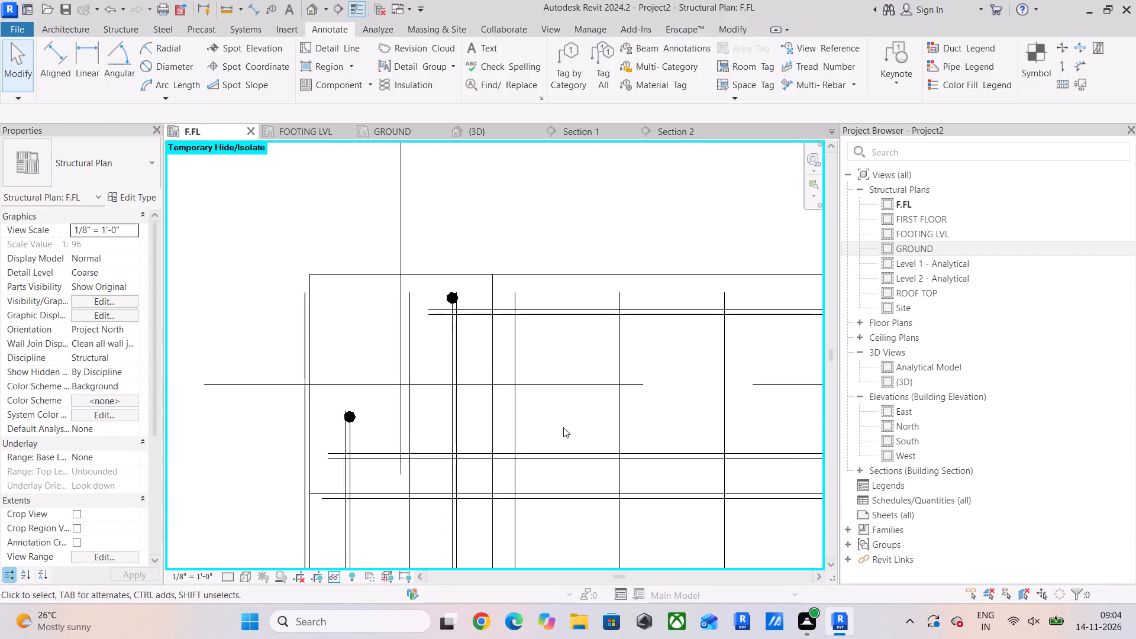
scroll(563, 427, down, 3)
middle_drag(566, 430, 446, 235)
scroll(450, 334, down, 5)
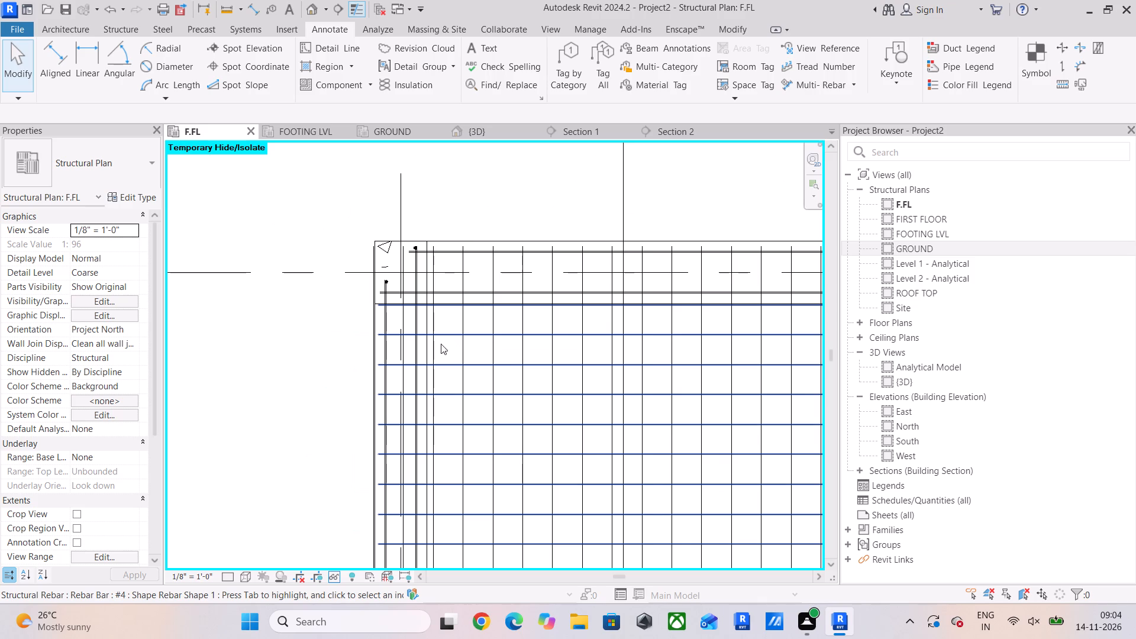
click(246, 301)
scroll(369, 398, down, 5)
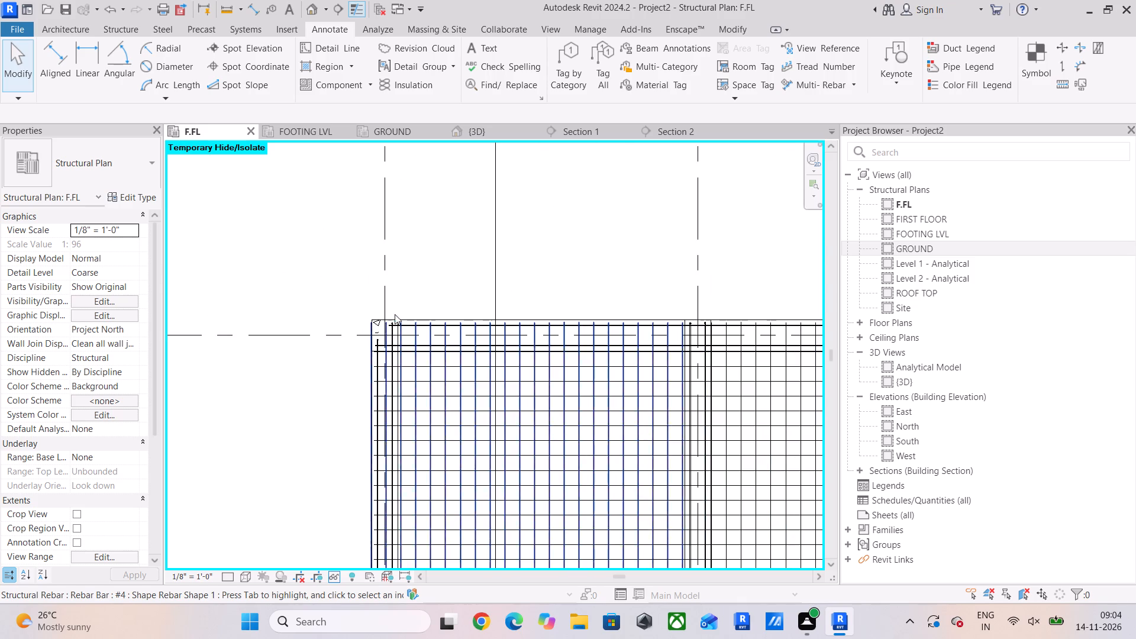
scroll(395, 314, up, 6)
scroll(379, 438, down, 3)
middle_drag(393, 437, 362, 357)
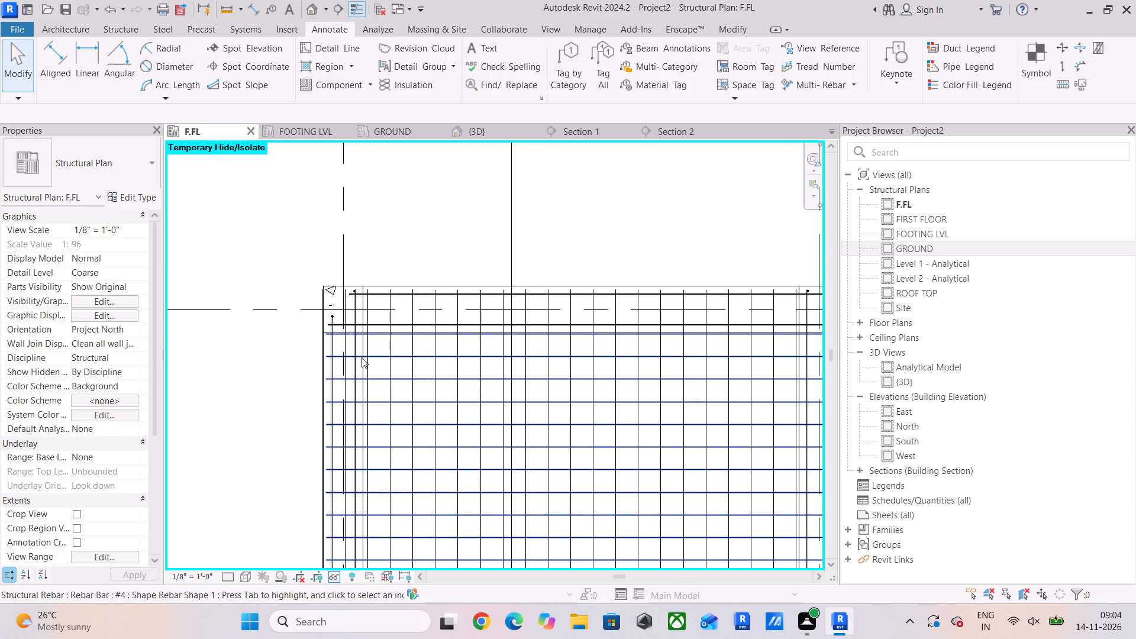
scroll(400, 388, down, 3)
middle_drag(425, 390, 336, 243)
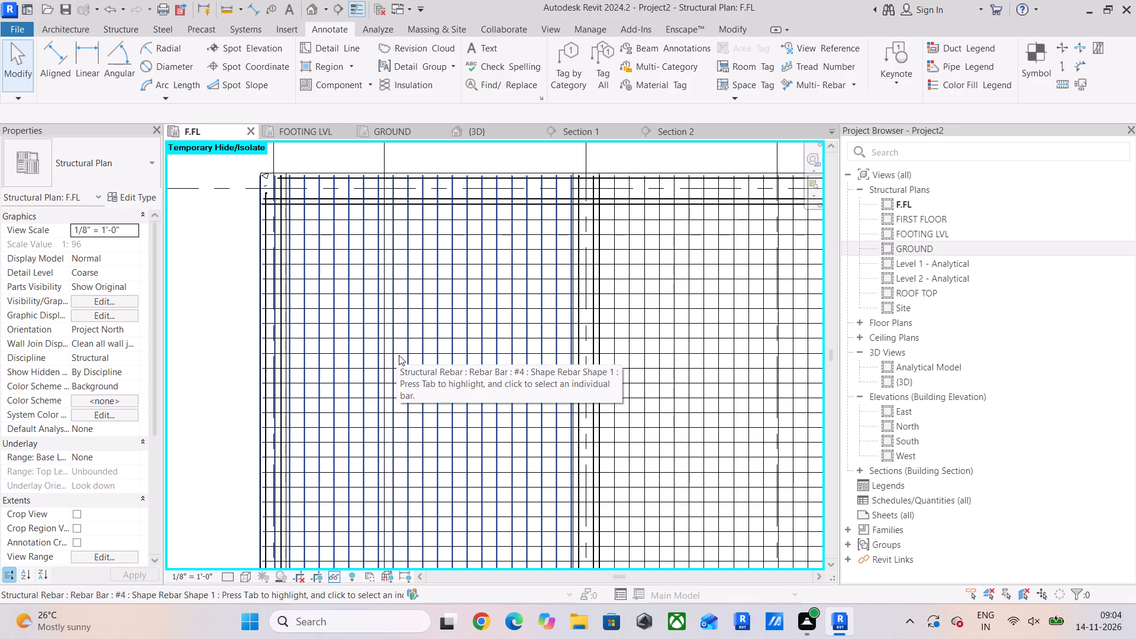
middle_drag(399, 355, 392, 279)
scroll(477, 538, up, 6)
middle_drag(469, 534, 391, 427)
scroll(617, 438, up, 2)
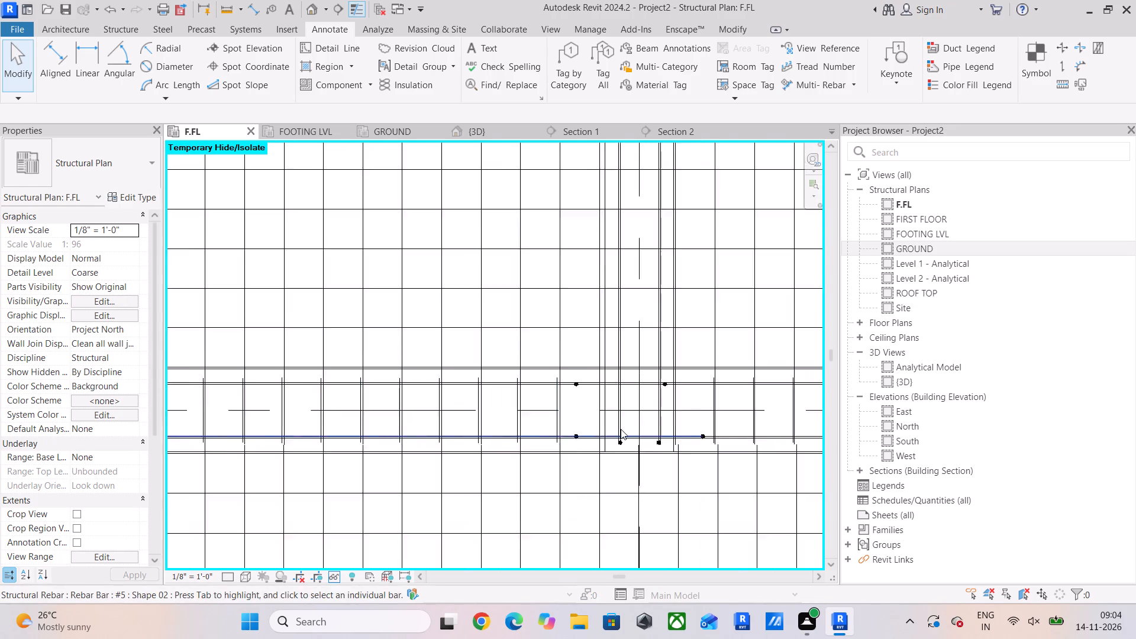
scroll(621, 429, up, 4)
scroll(494, 362, up, 4)
click(490, 389)
scroll(497, 412, up, 3)
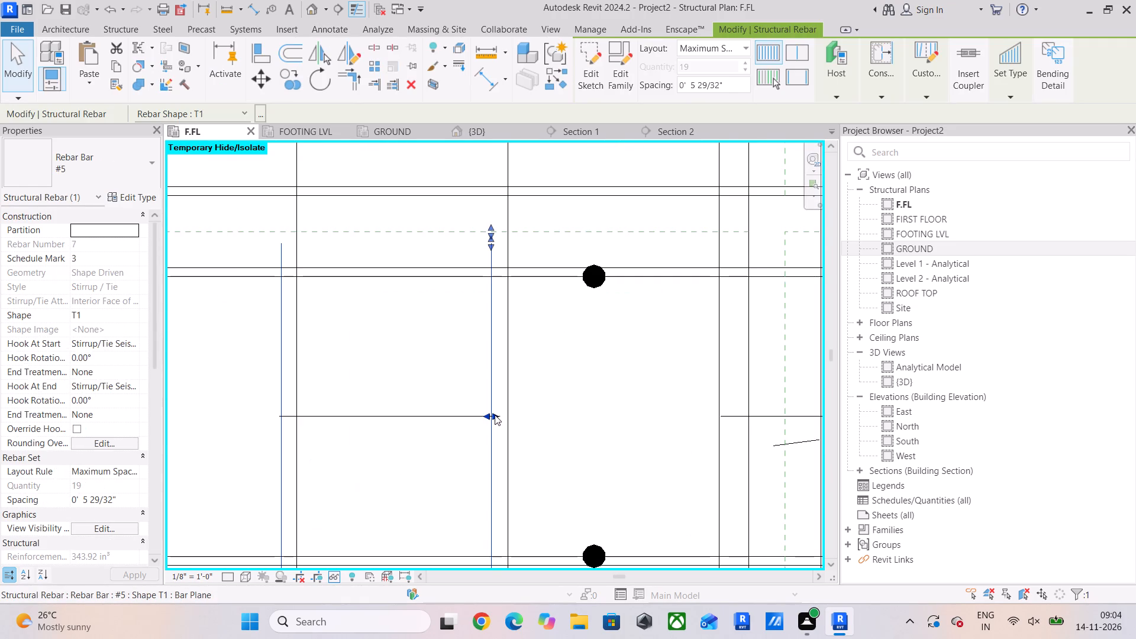
drag(495, 415, 506, 417)
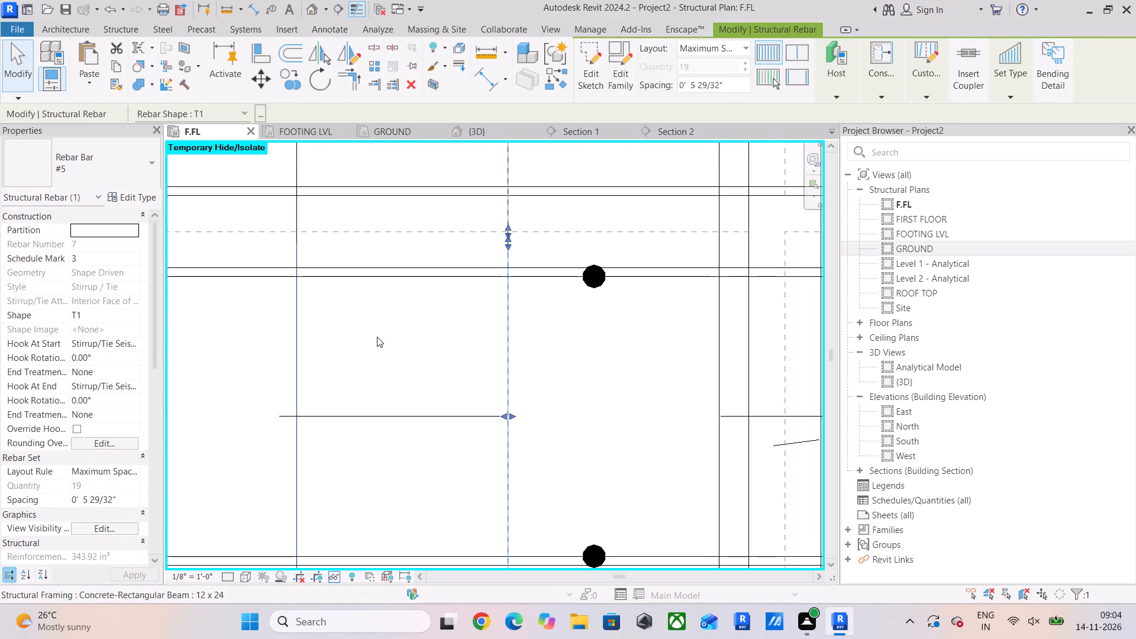
click(377, 337)
Shift the inner-column end of the vertical #4 slab bar set above the middle beam's second bay to the column face.
scroll(393, 346, down, 11)
scroll(537, 369, up, 5)
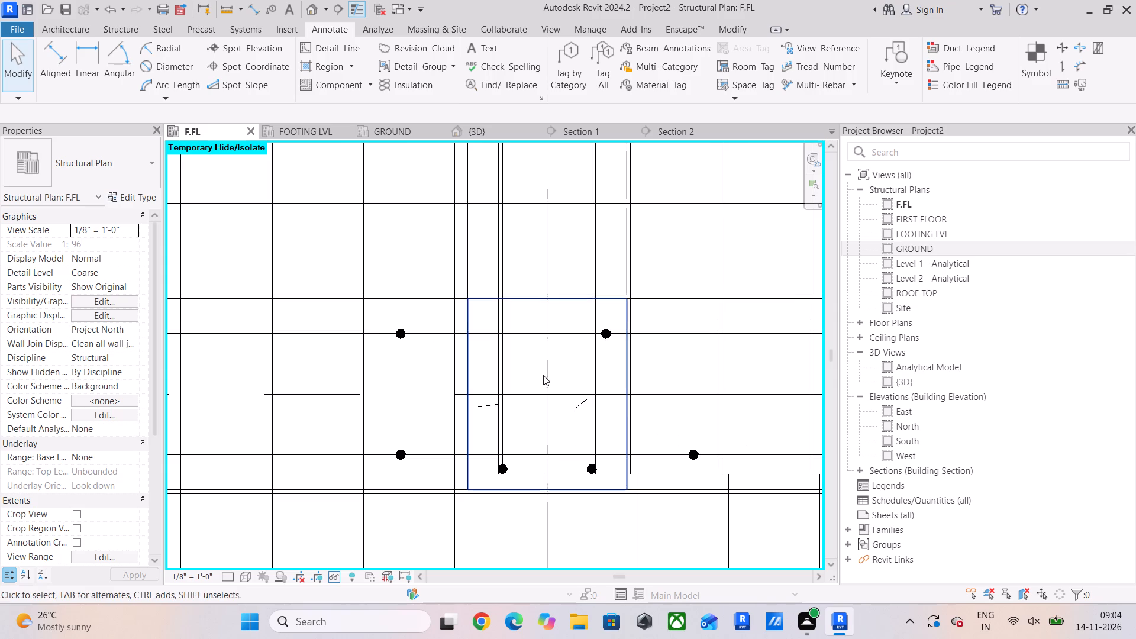
middle_drag(657, 424, 579, 429)
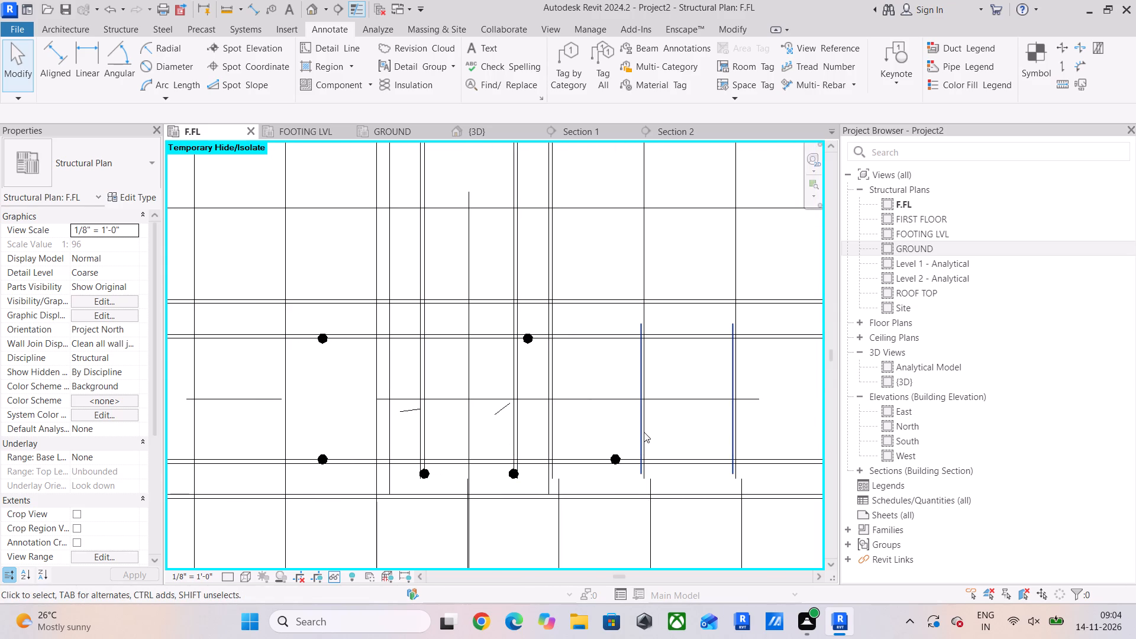
click(639, 427)
middle_drag(644, 422, 535, 448)
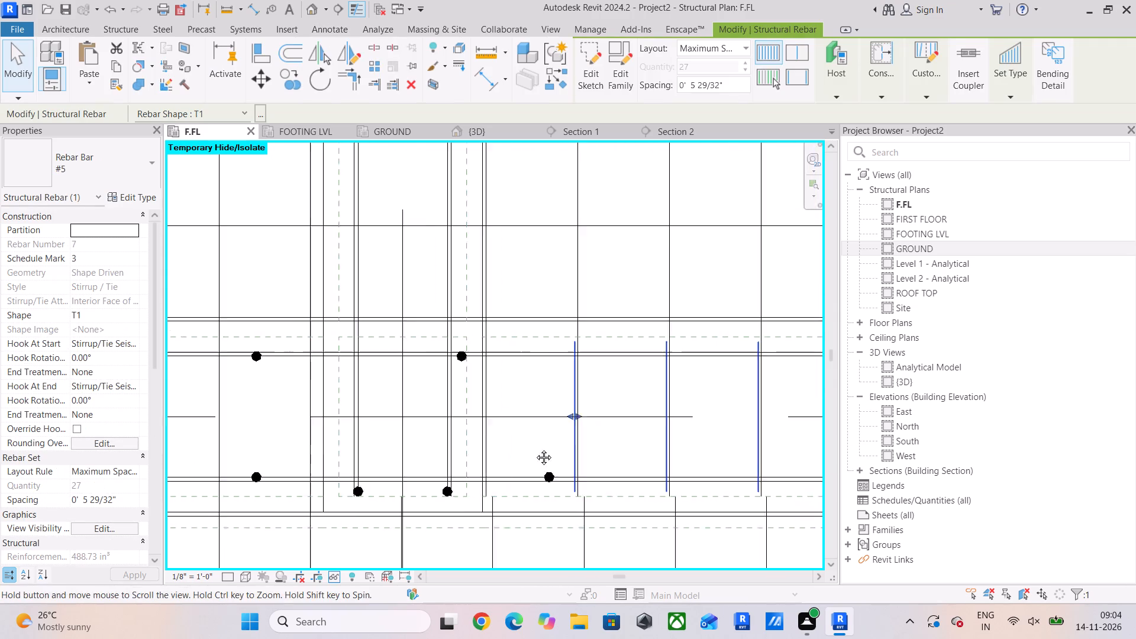
middle_drag(535, 448, 521, 451)
click(518, 277)
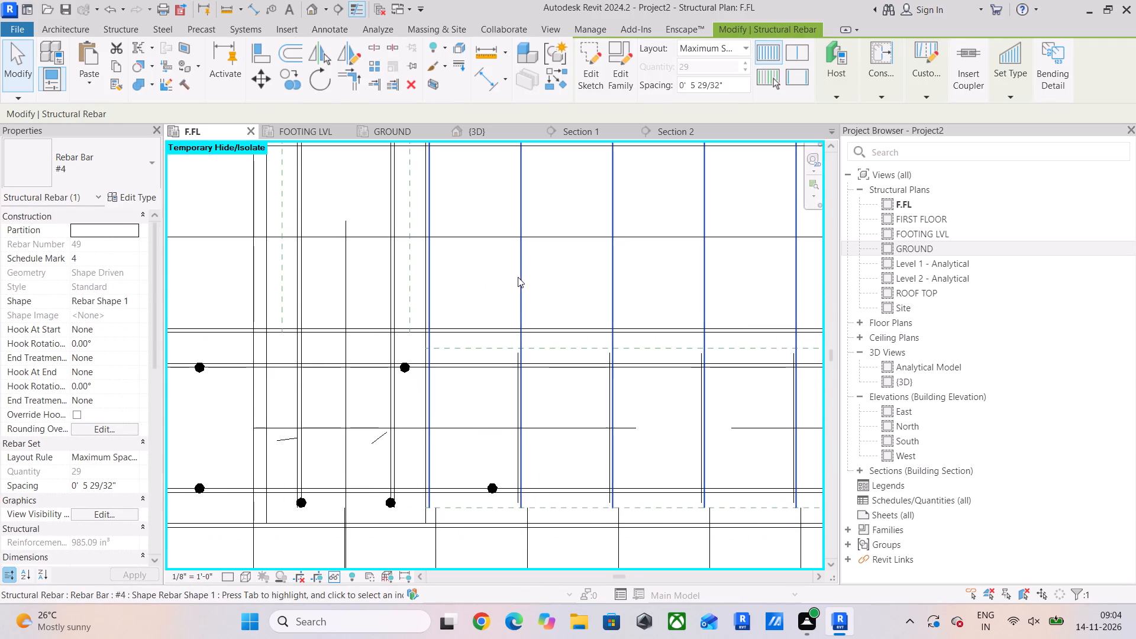
scroll(518, 277, down, 12)
middle_drag(518, 277, 498, 428)
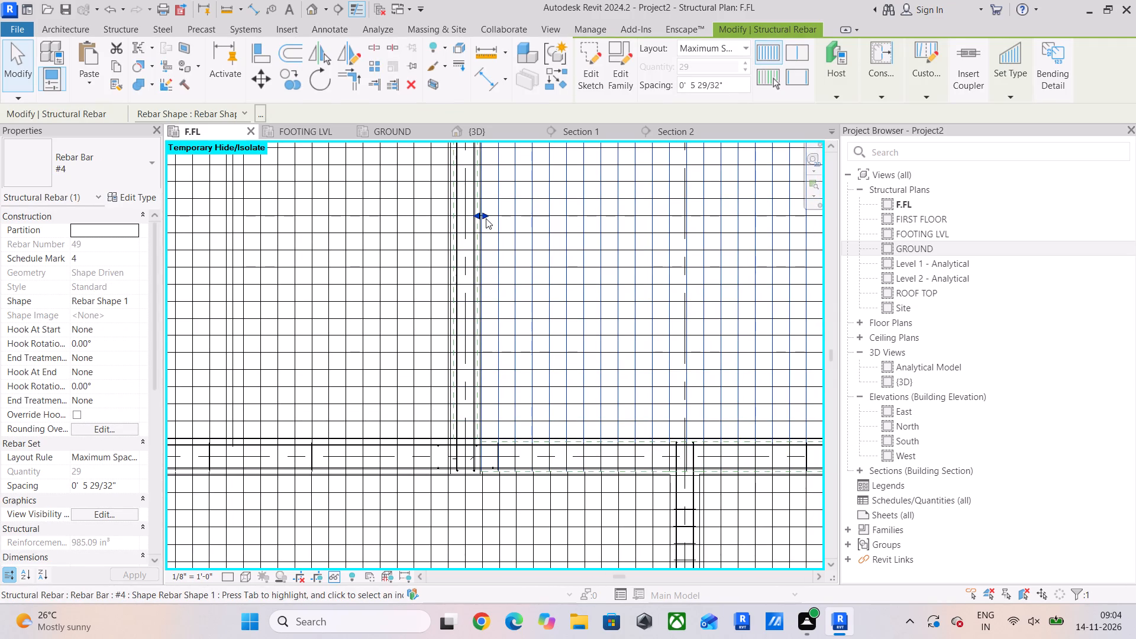
click(485, 217)
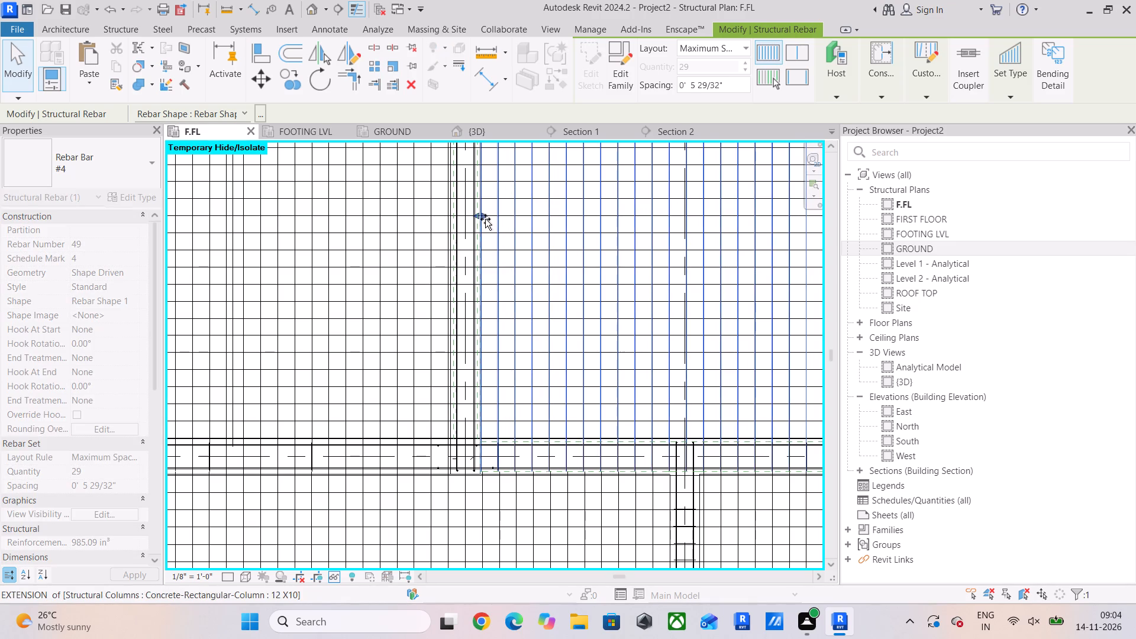
Draw a vertical thin detail line about 8 ft long from the slab bar end below the middle beam up beside the inner vertical beam.
scroll(522, 367, up, 6)
middle_drag(508, 390, 508, 147)
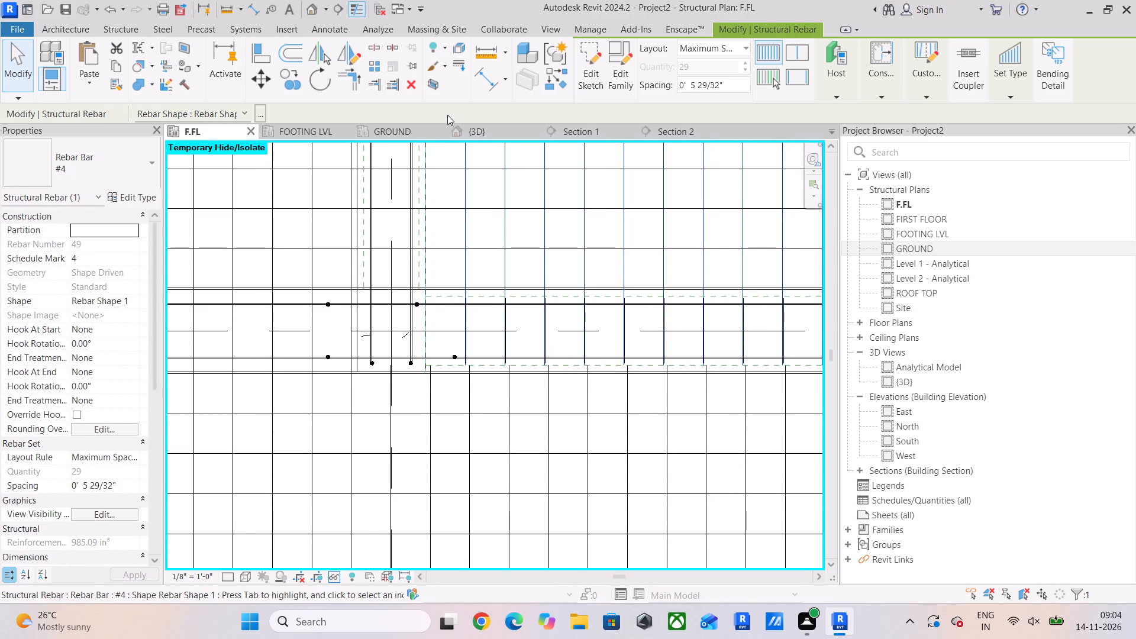
click(335, 28)
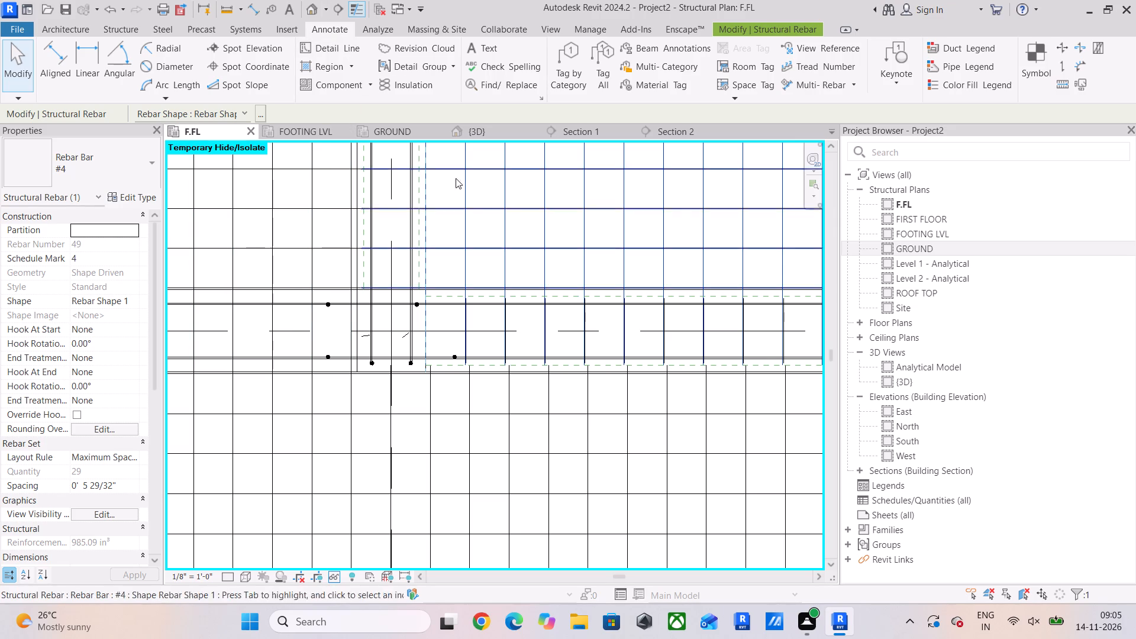
click(321, 51)
scroll(435, 296, up, 6)
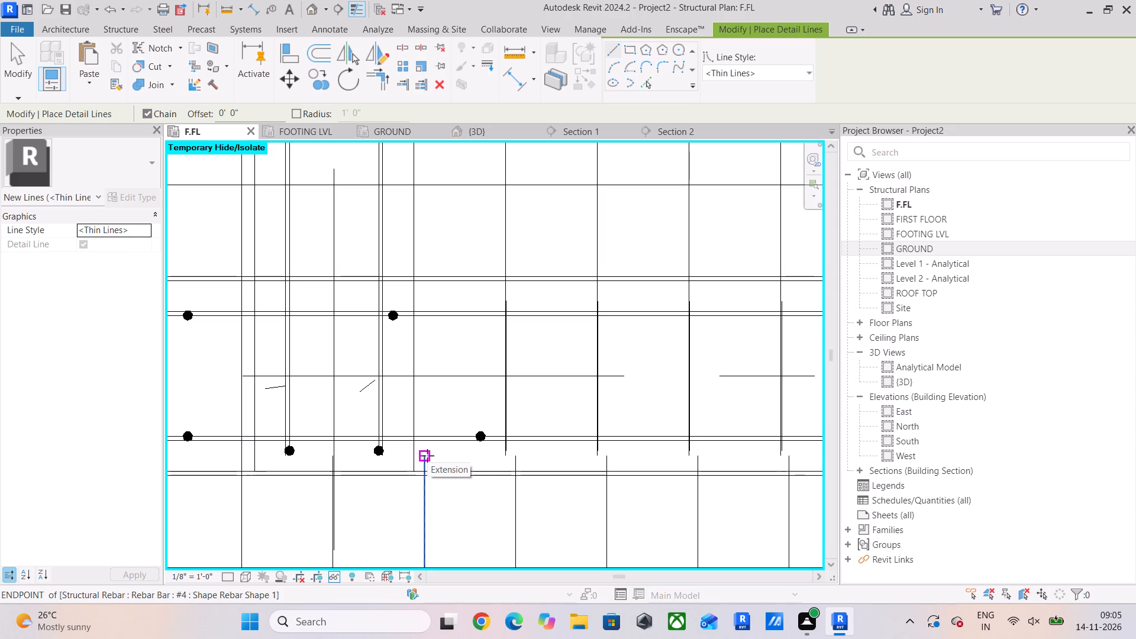
click(427, 457)
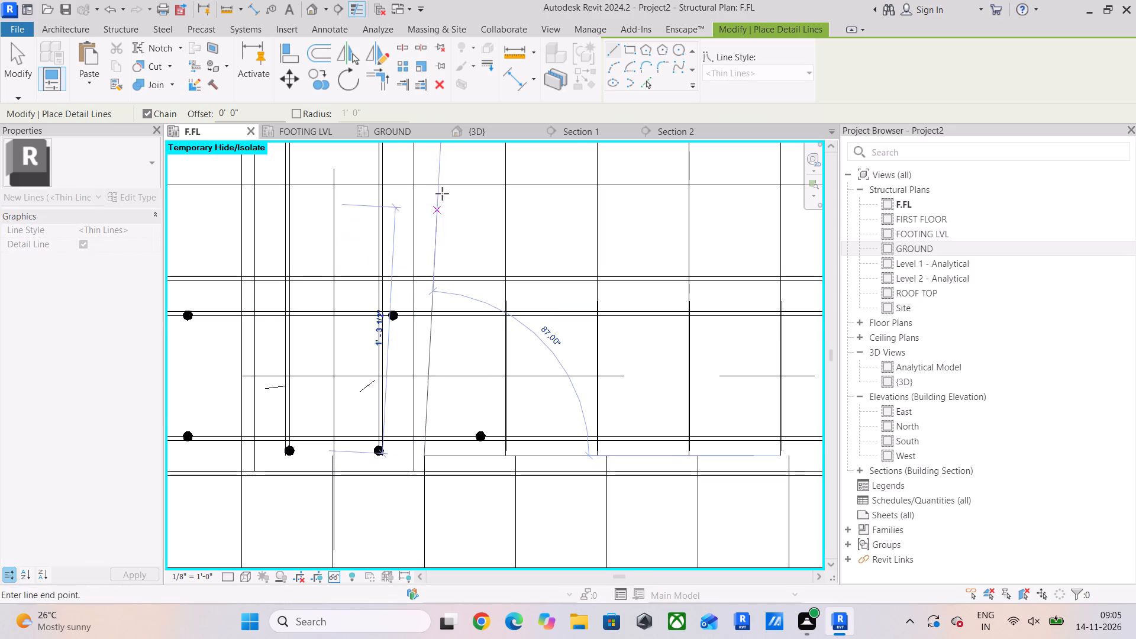
scroll(442, 173, down, 8)
middle_drag(433, 189, 410, 631)
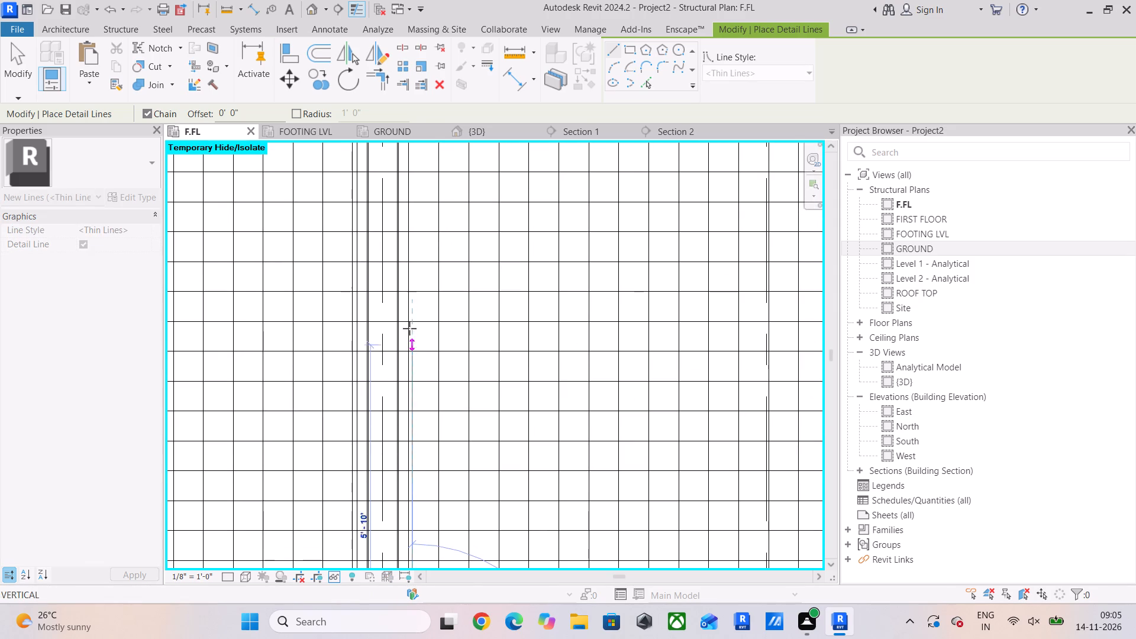
click(414, 188)
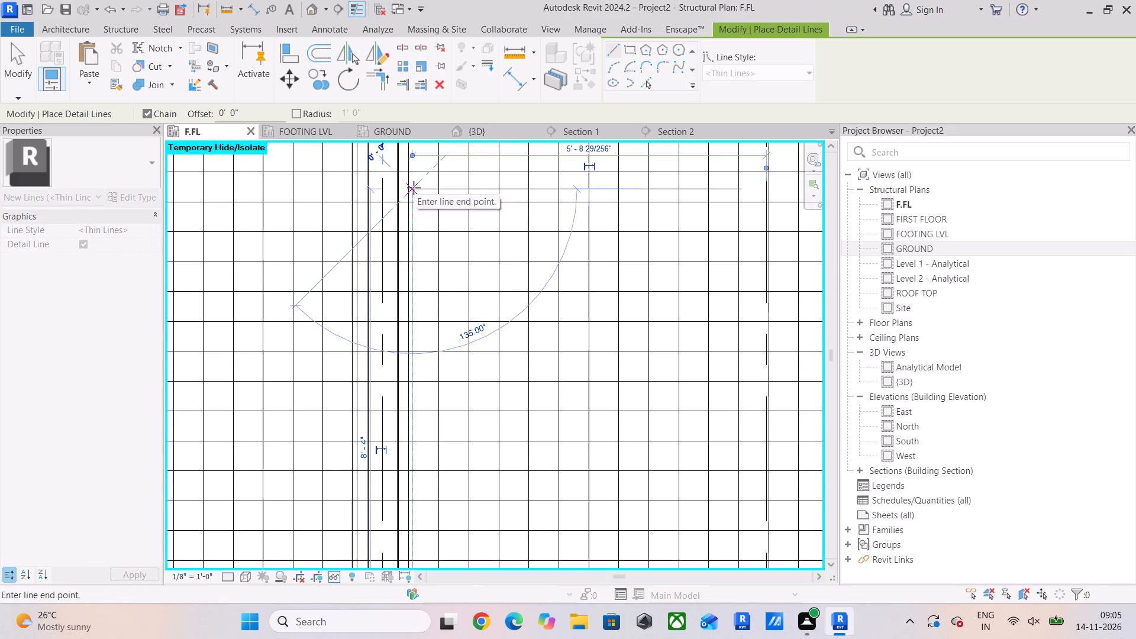
key(Escape)
key(Escape)
Align the inner-column end of the vertical #4 slab bar set above the middle beam's second bay with the guide detail line.
click(408, 176)
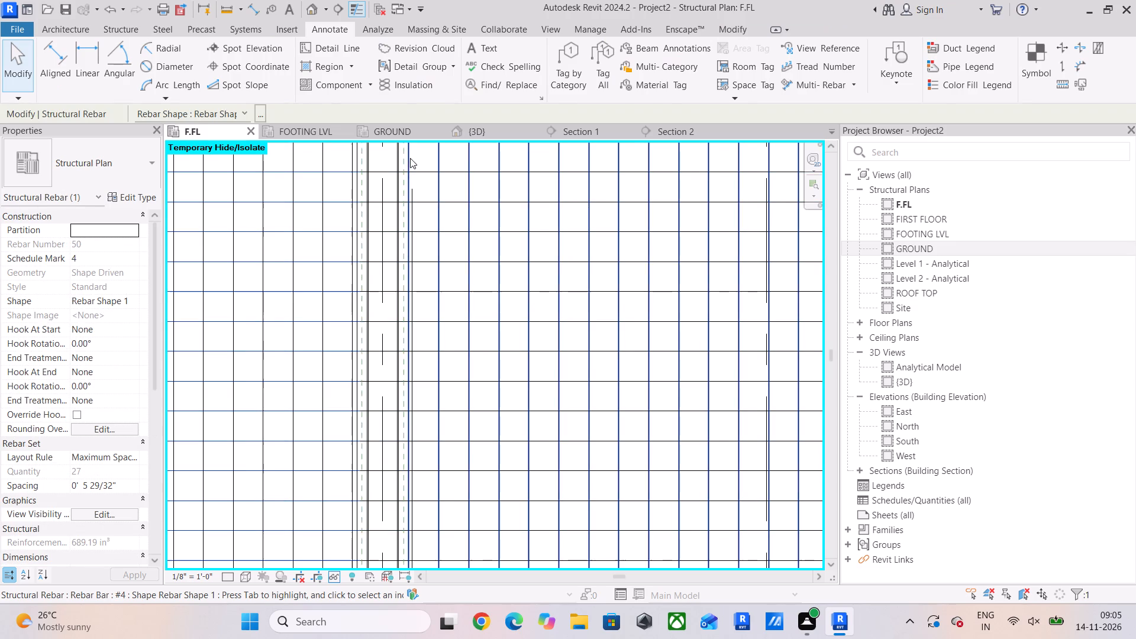
click(411, 156)
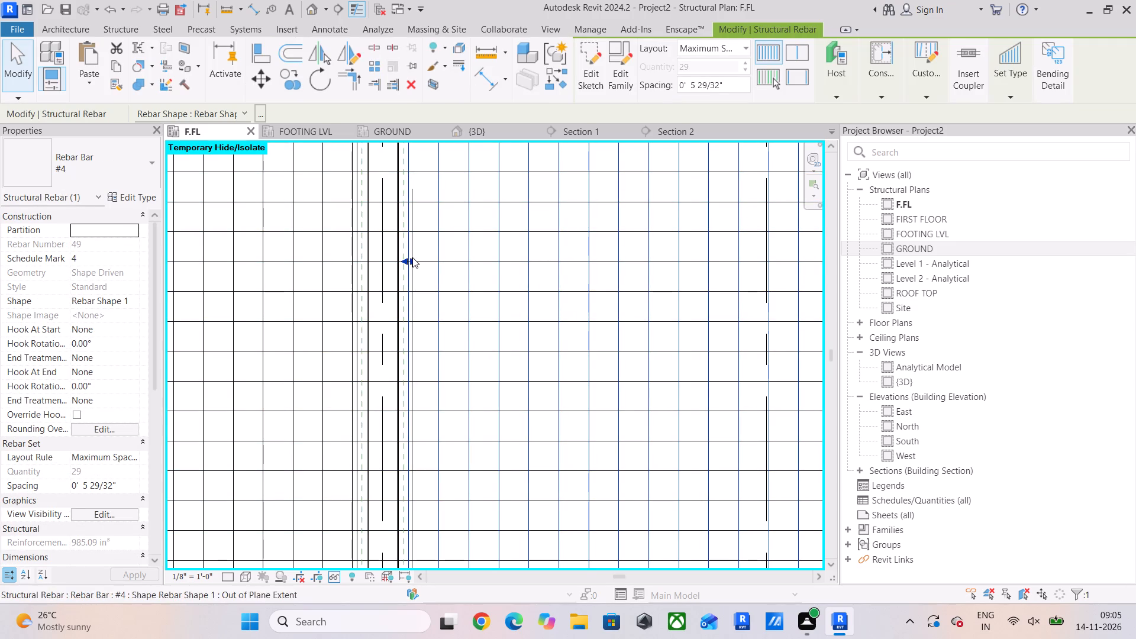
click(412, 257)
click(427, 246)
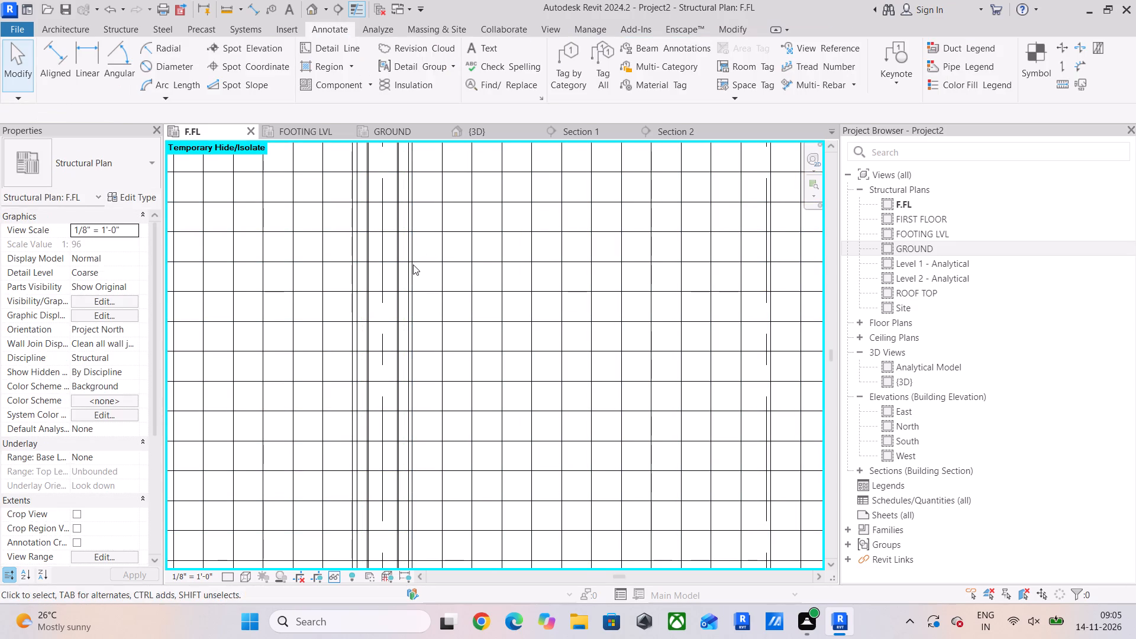
Delete the temporary vertical detail line beside the inner vertical beam.
click(413, 264)
key(Delete)
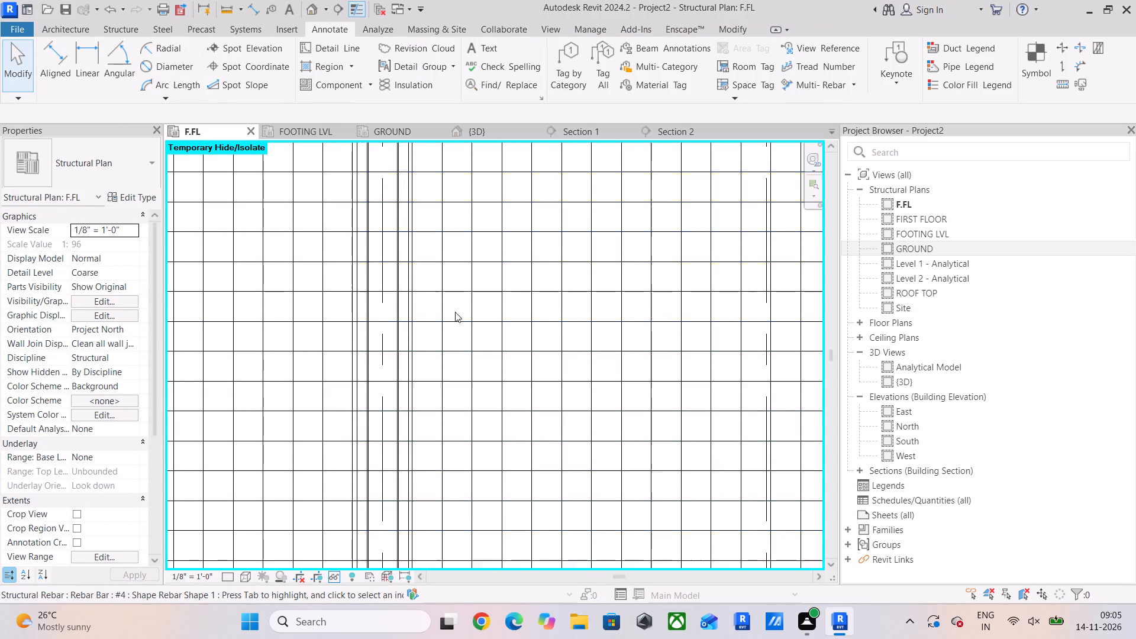
Align the inner-column end of the T1 stirrup set in the middle beam's second bay with the first slab bar above.
scroll(455, 312, down, 5)
middle_drag(469, 331, 404, 218)
scroll(368, 405, up, 11)
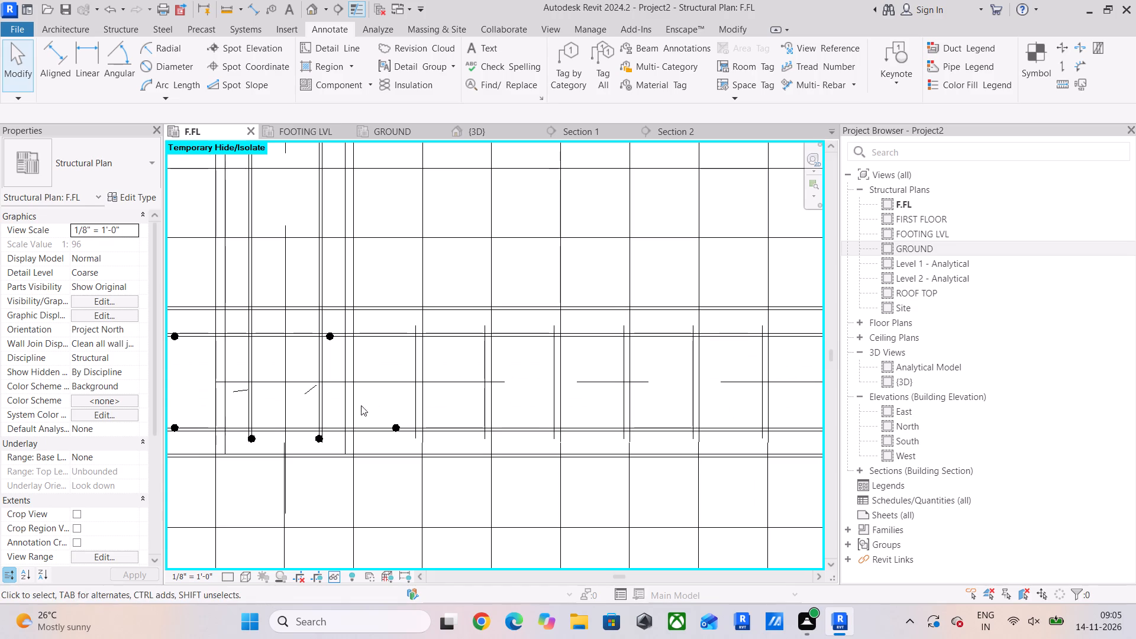
click(411, 380)
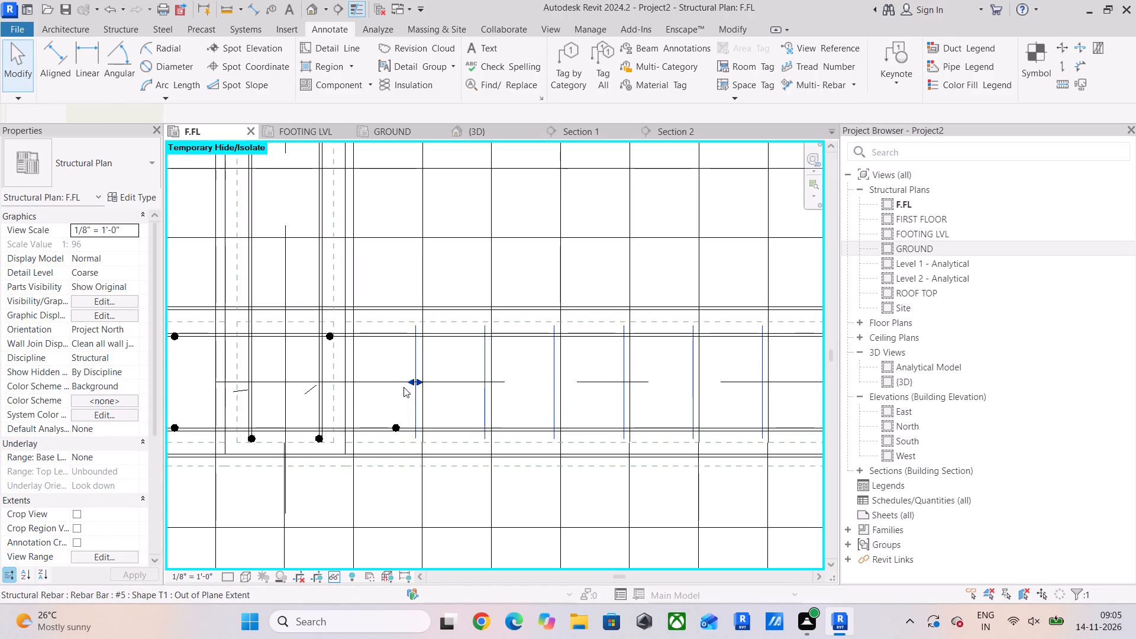
drag(411, 380, 354, 394)
scroll(439, 378, down, 5)
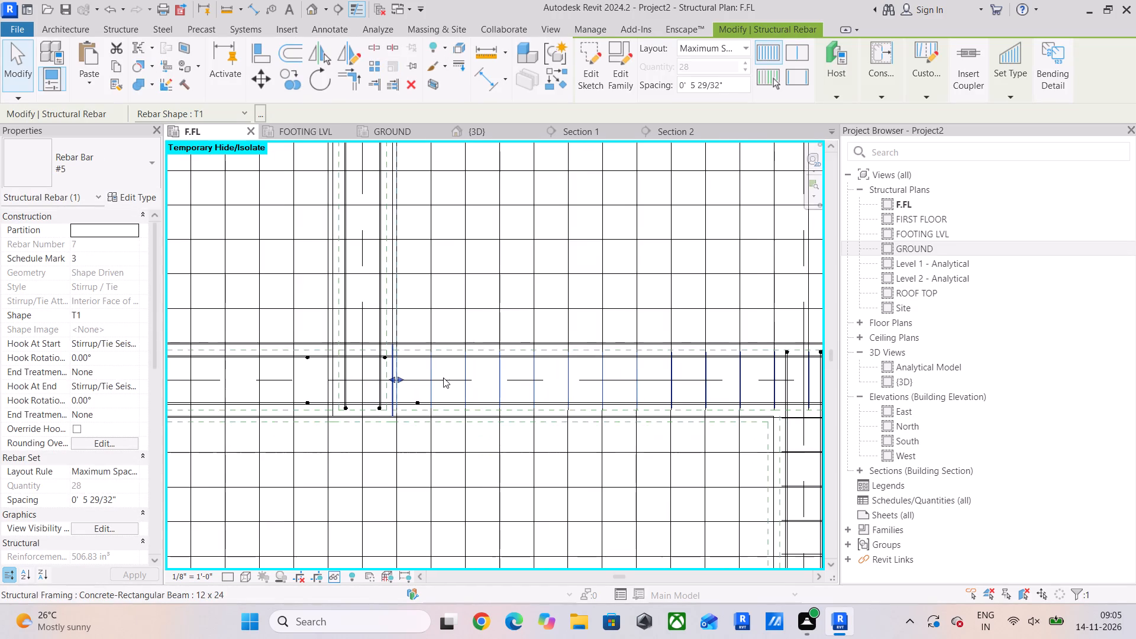
middle_drag(467, 377, 308, 382)
click(490, 446)
Align the outer-column end of the T1 stirrup set in the middle beam's second bay with the #4 slab bar crossing it.
middle_drag(628, 395, 612, 400)
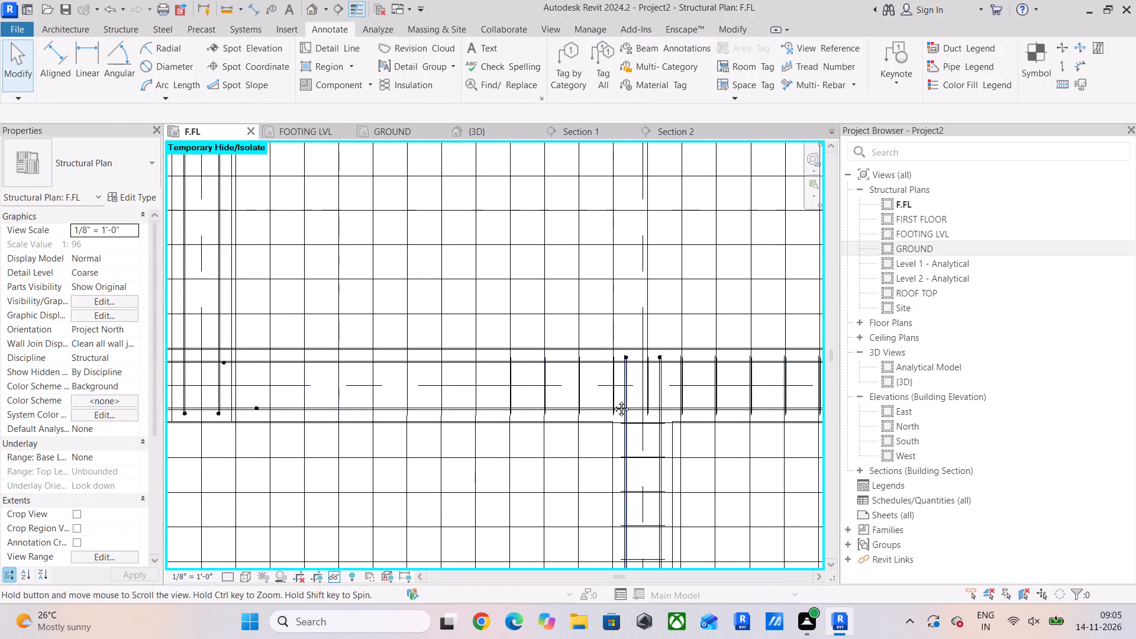
middle_drag(612, 400, 407, 404)
scroll(325, 398, up, 3)
scroll(338, 401, down, 2)
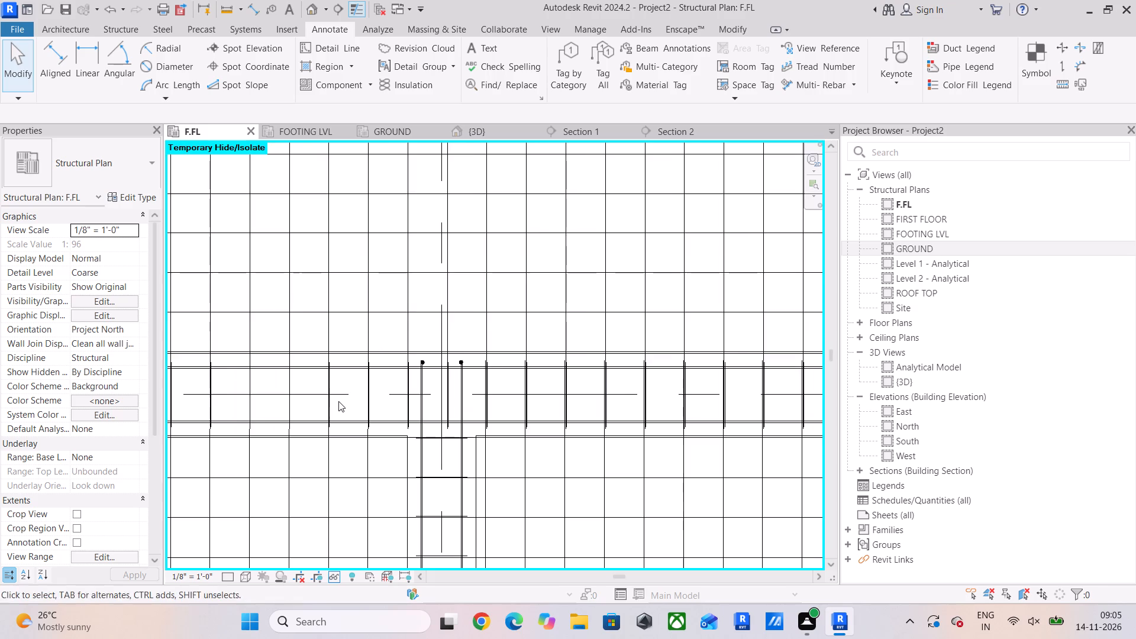
scroll(507, 402, down, 4)
middle_drag(566, 406, 307, 414)
scroll(624, 402, up, 4)
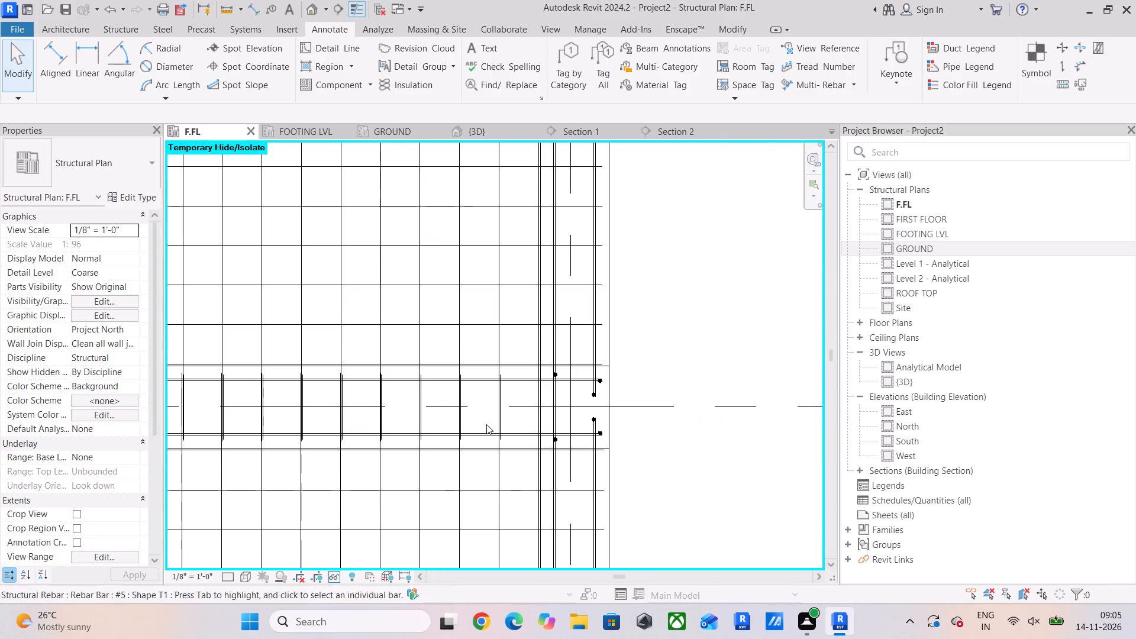
click(504, 416)
scroll(502, 416, up, 5)
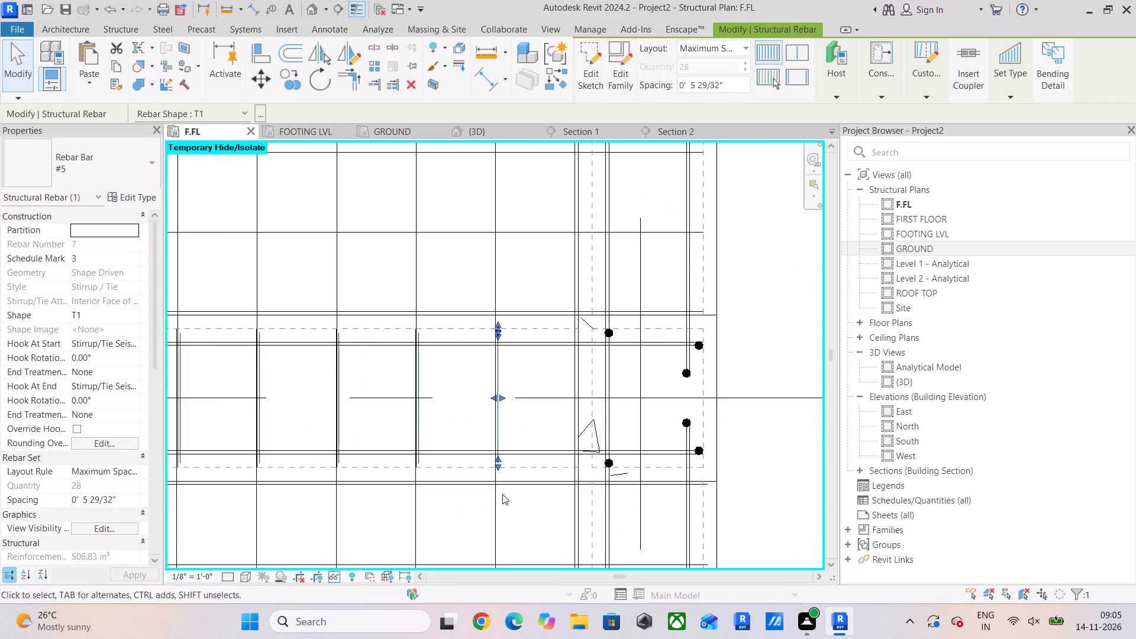
scroll(502, 492, up, 4)
click(491, 331)
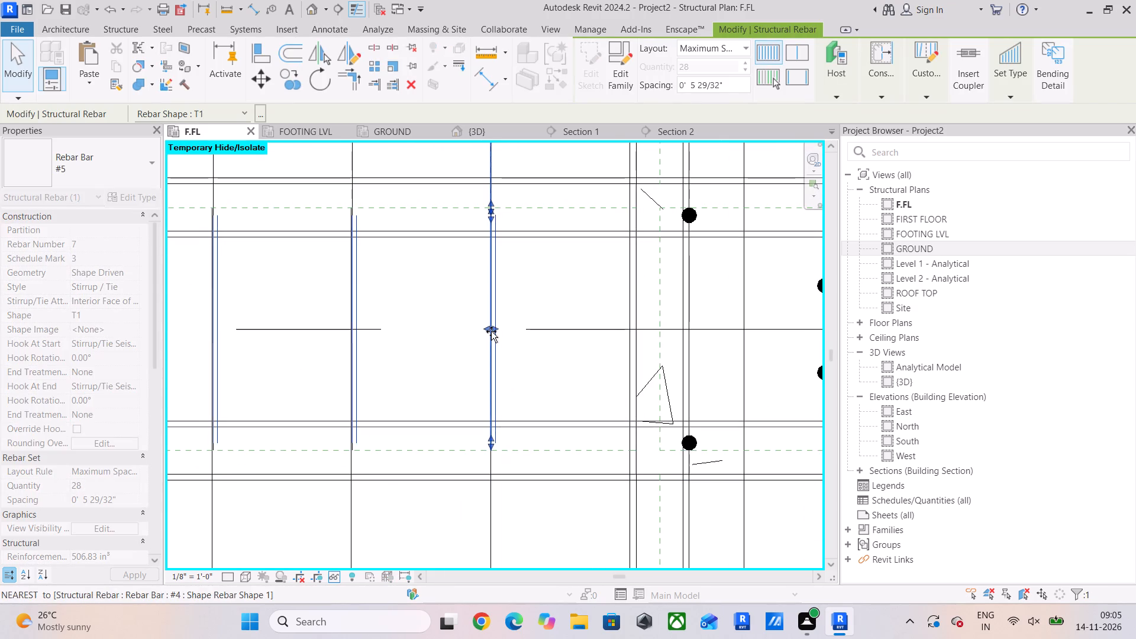
Align the vertical #4 slab bar set below the middle beam, on the west side of the lower vertical beam, with the bars above.
scroll(372, 337, down, 11)
middle_drag(372, 337, 763, 337)
scroll(589, 341, down, 4)
scroll(362, 343, up, 11)
click(419, 415)
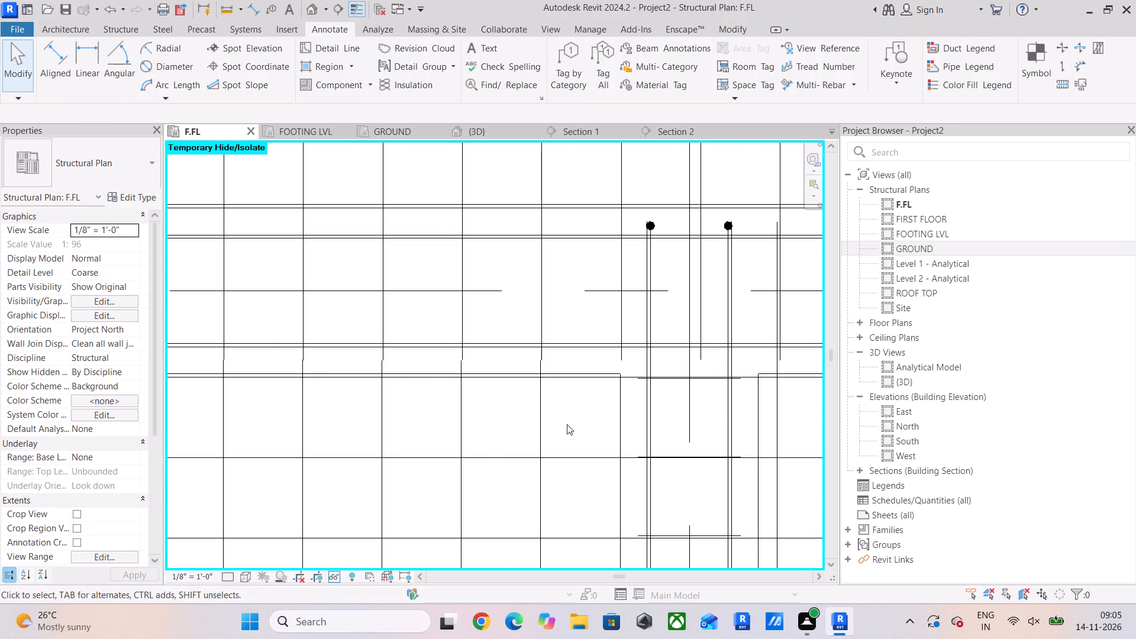
click(547, 423)
scroll(580, 444, down, 2)
middle_drag(580, 443, 466, 263)
scroll(479, 438, down, 4)
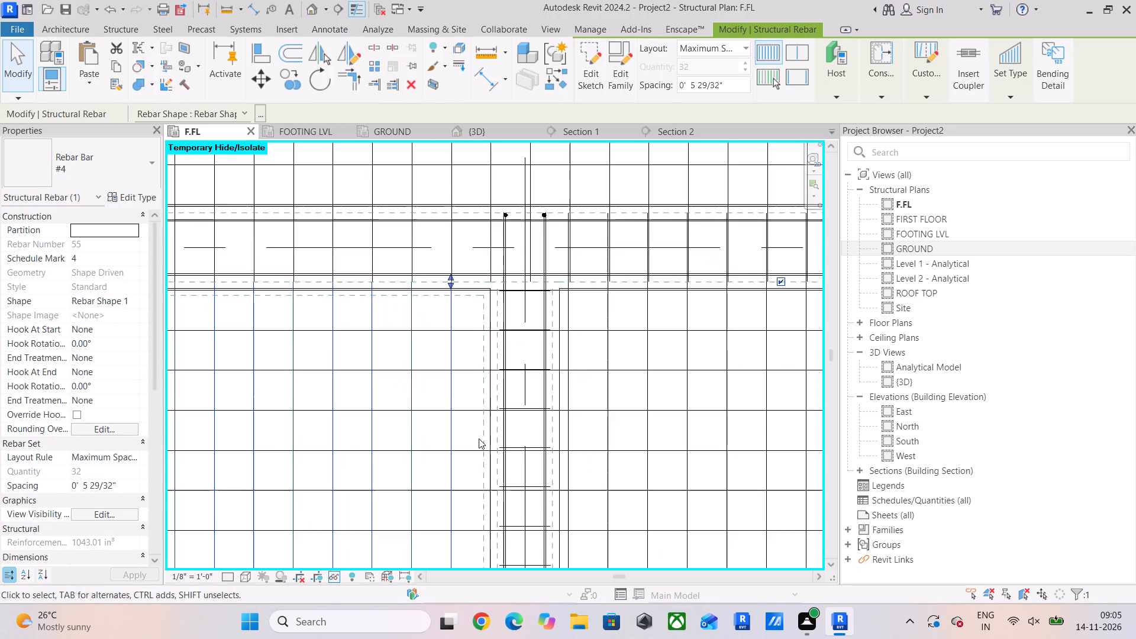
middle_drag(479, 438, 445, 266)
scroll(444, 308, down, 4)
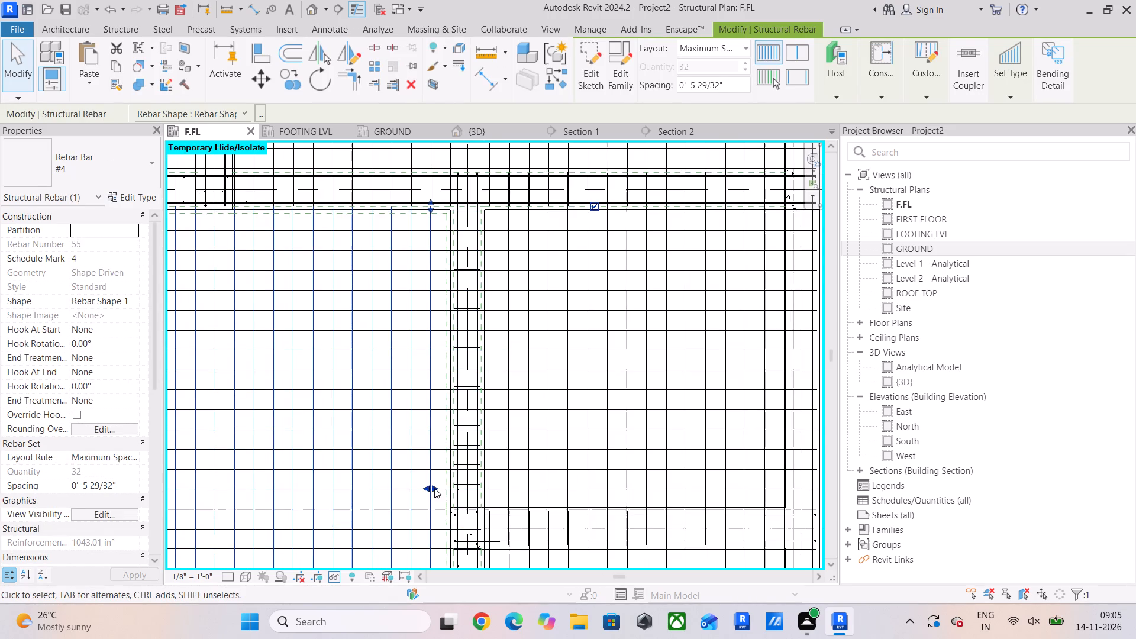
click(434, 488)
scroll(437, 191, up, 9)
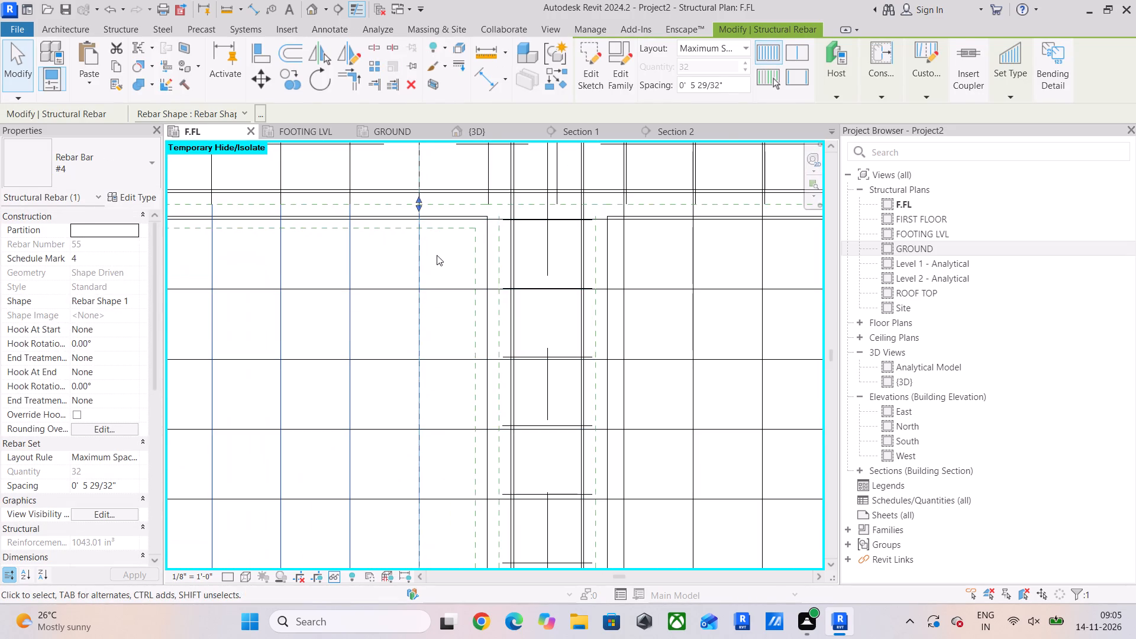
click(437, 255)
Align the near end of the vertical #4 slab bar set east of the lower vertical beam with the bars above.
scroll(456, 322, down, 5)
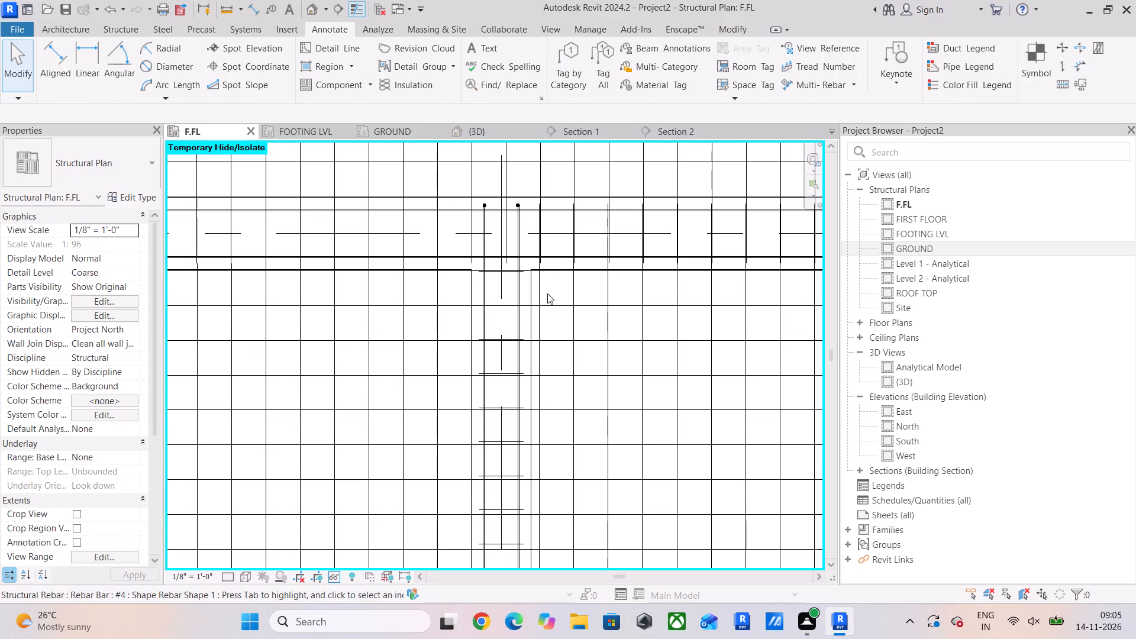
click(544, 296)
middle_drag(566, 283, 534, 251)
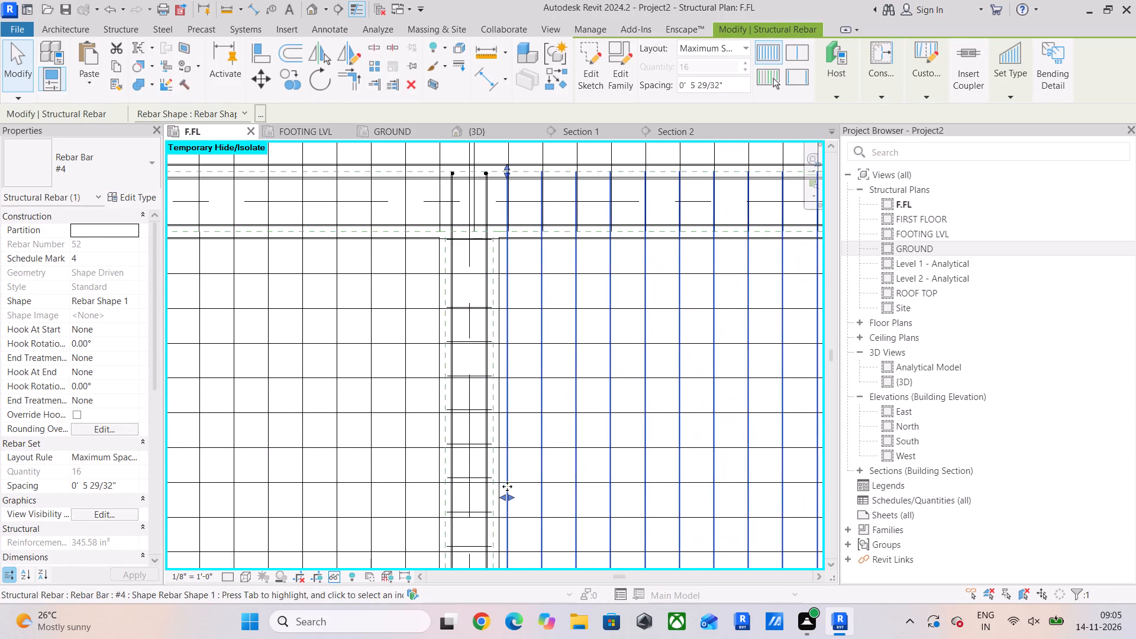
click(513, 494)
scroll(535, 247, up, 1)
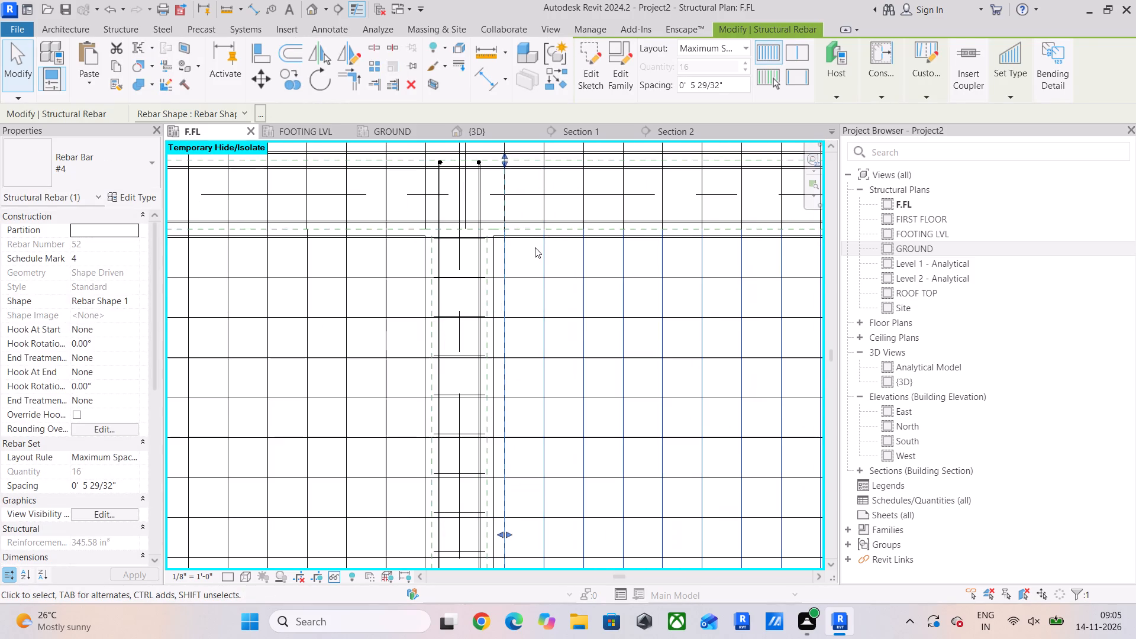
click(534, 249)
Align the near end of the vertical #4 slab bar set below the short lower horizontal beam with the slab bars above it.
scroll(524, 292, down, 5)
middle_drag(539, 304, 540, 255)
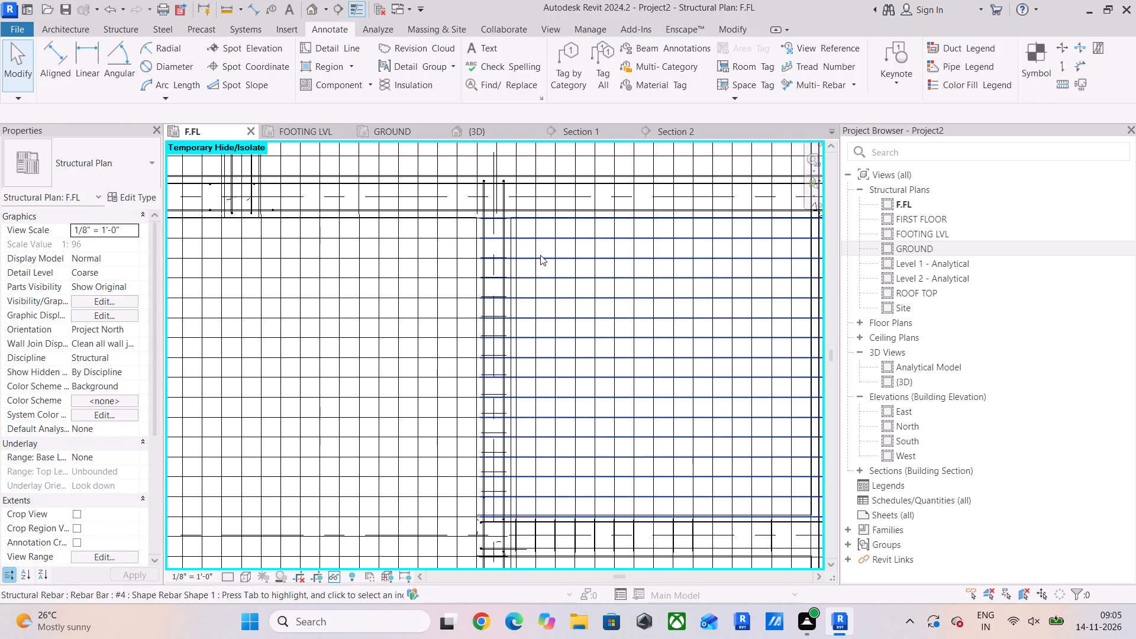
middle_drag(602, 386, 573, 204)
scroll(514, 363, up, 11)
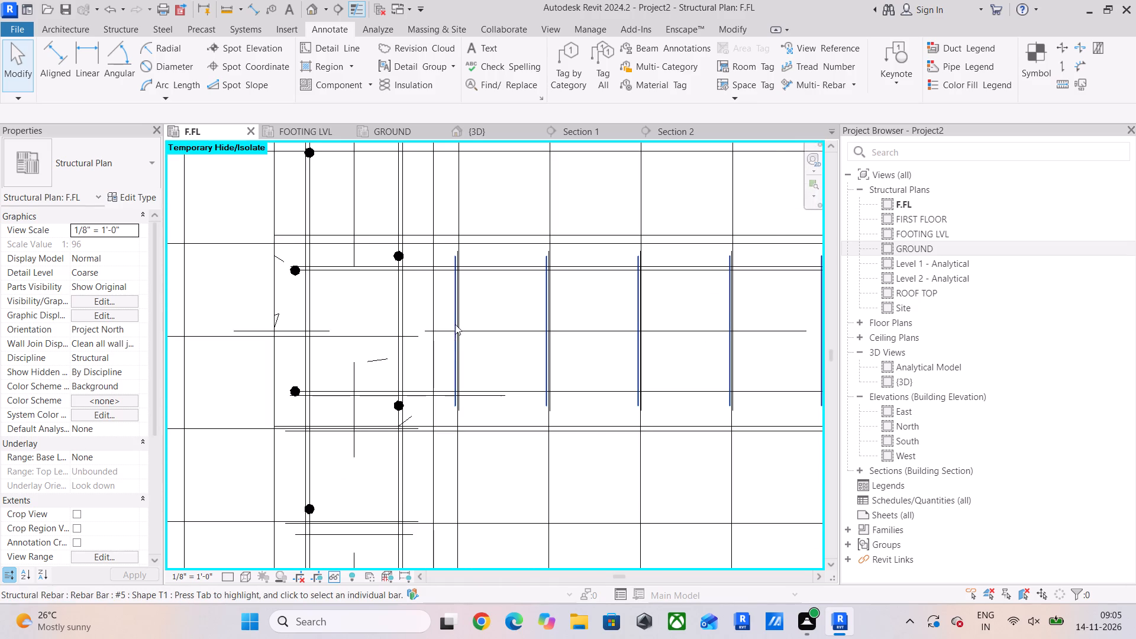
scroll(450, 307, up, 4)
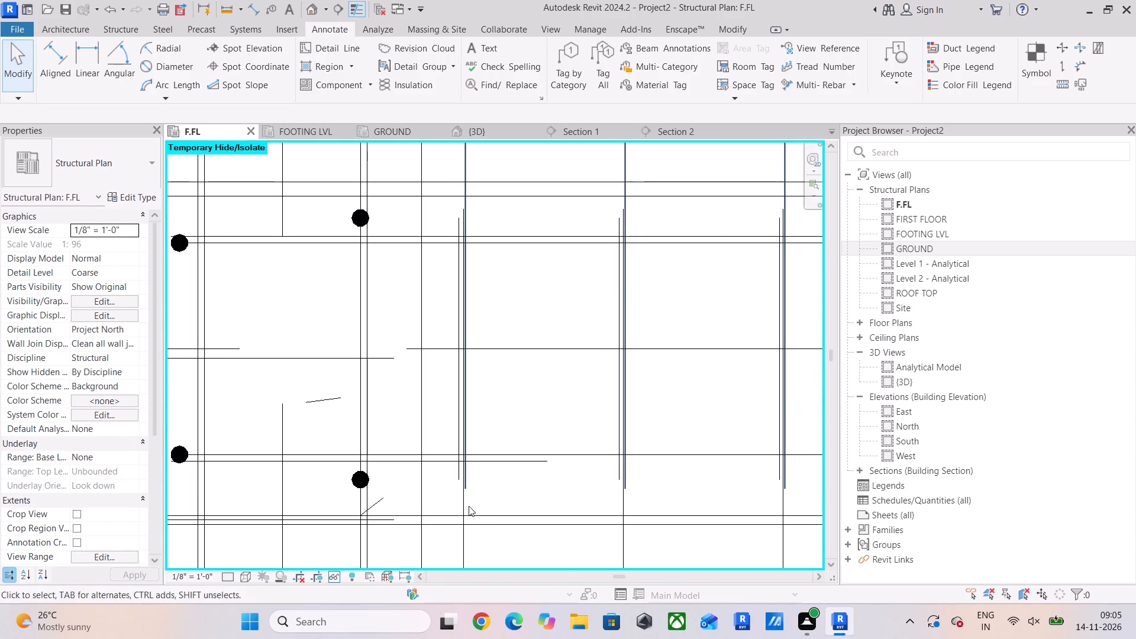
click(466, 506)
scroll(576, 470, down, 13)
scroll(583, 469, up, 1)
middle_drag(582, 468, 463, 173)
scroll(467, 230, down, 4)
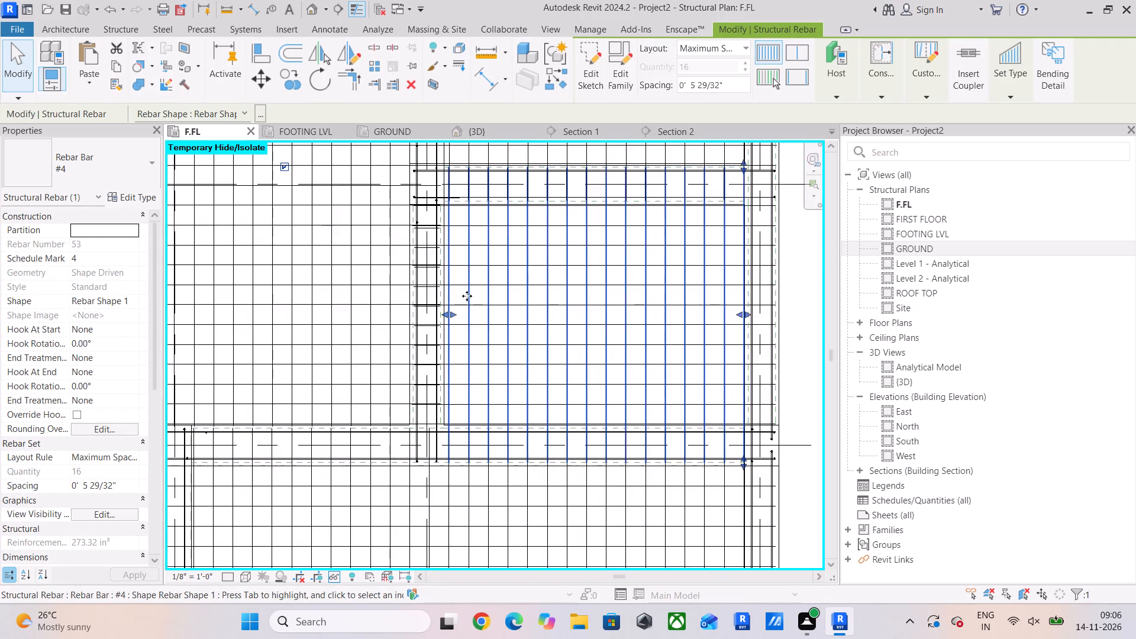
scroll(462, 298, up, 4)
middle_drag(453, 317, 469, 392)
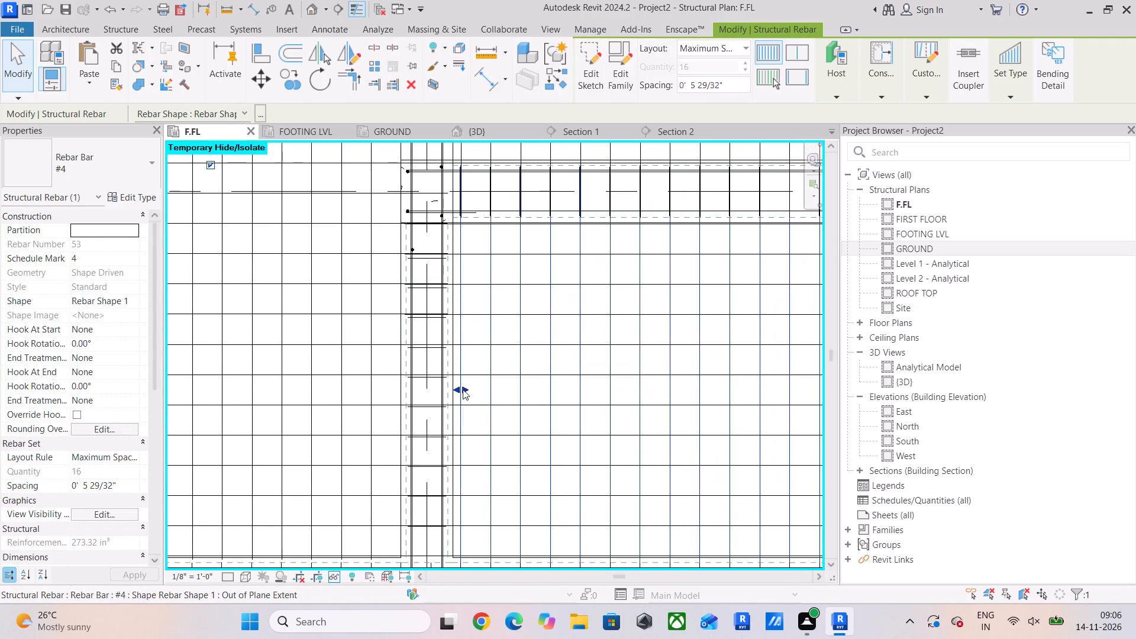
click(463, 388)
Align the inner end of the short lower horizontal beam's T1 stirrup set with the slab bar crossing it, and check its outer end.
scroll(476, 195, up, 3)
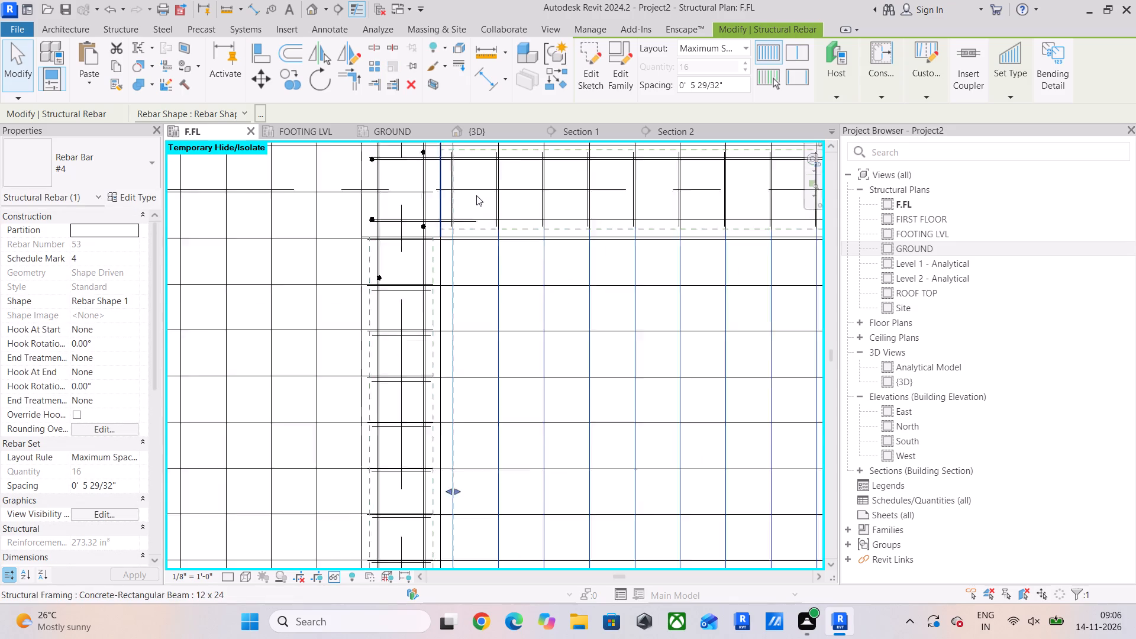
scroll(476, 195, up, 6)
drag(475, 195, 472, 201)
click(422, 224)
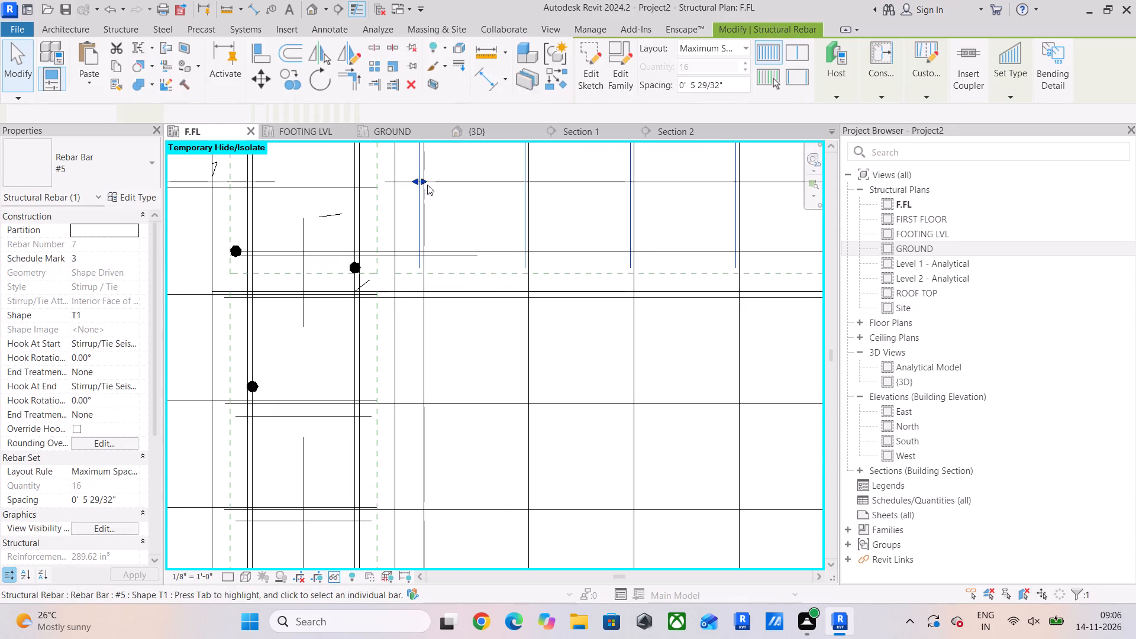
click(422, 179)
scroll(477, 212, down, 6)
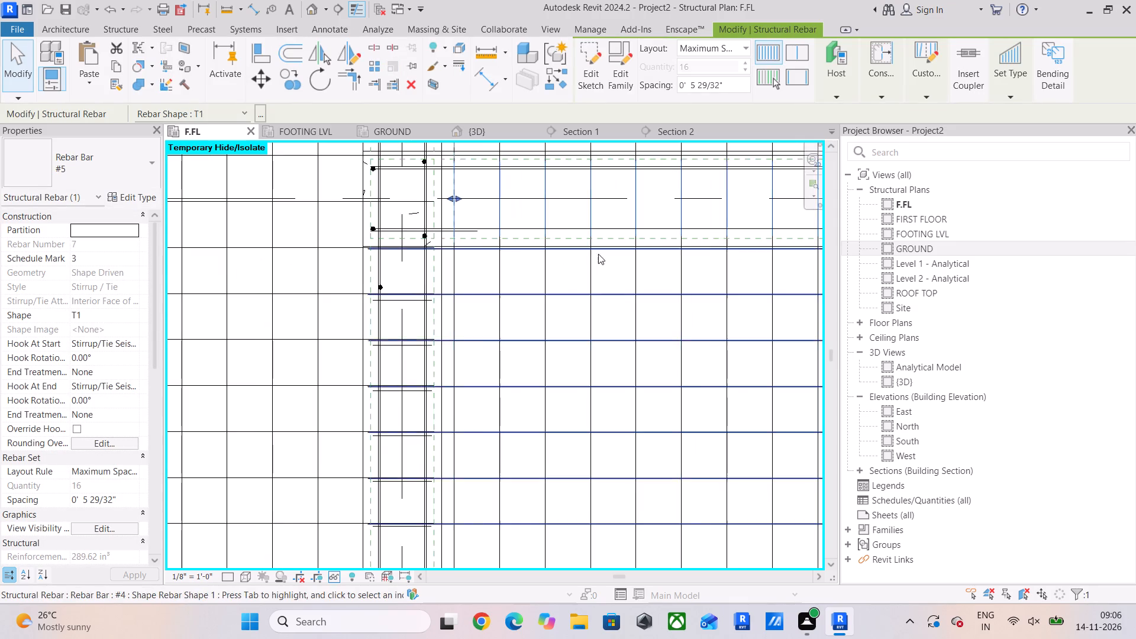
middle_drag(588, 259, 228, 304)
scroll(640, 305, down, 3)
middle_drag(651, 302, 521, 304)
scroll(625, 250, up, 5)
scroll(546, 294, up, 5)
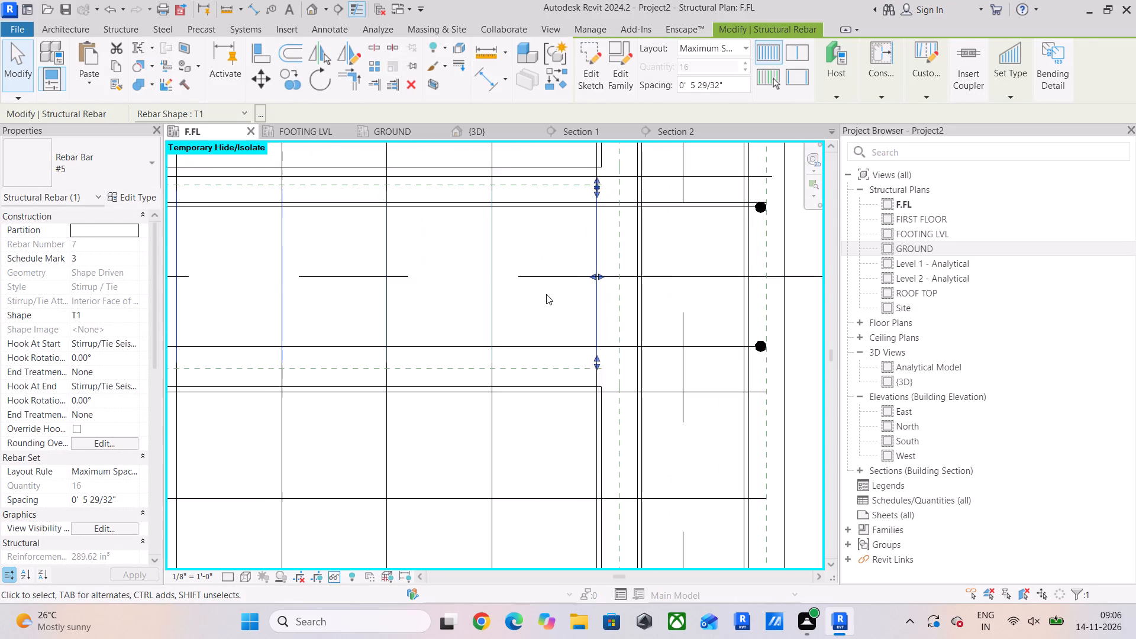
click(550, 295)
Align the near end of the horizontal #4 slab bar set below the short lower horizontal beam with the bars west of the vertical beam.
scroll(600, 343, down, 8)
middle_drag(557, 371, 549, 165)
scroll(557, 299, down, 6)
middle_drag(568, 320, 577, 304)
scroll(308, 225, up, 4)
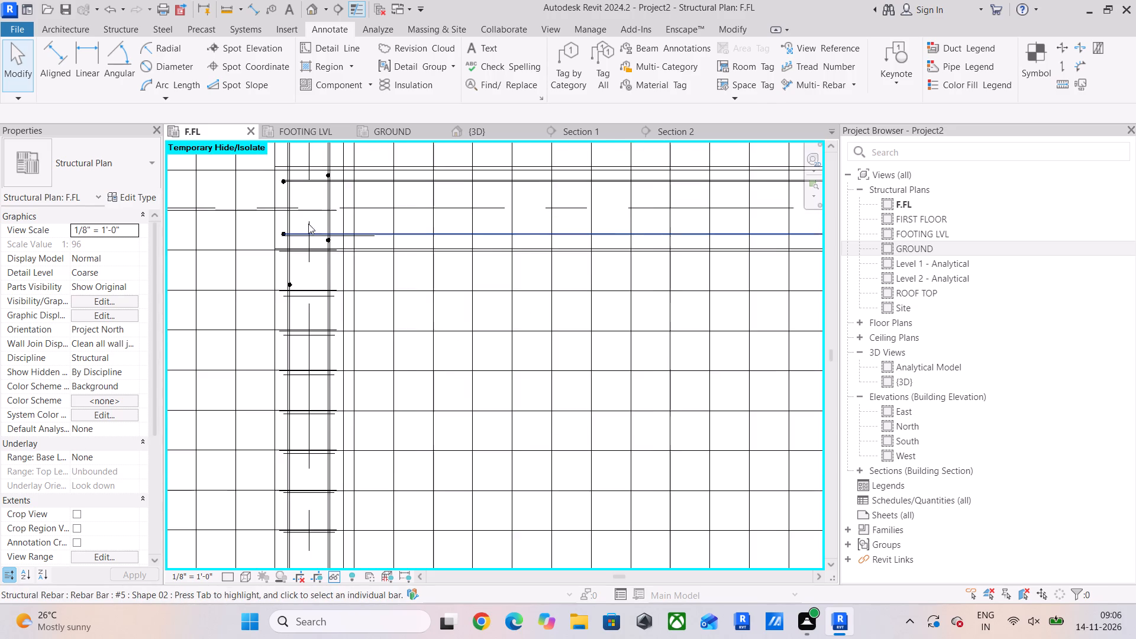
scroll(308, 224, up, 13)
click(373, 282)
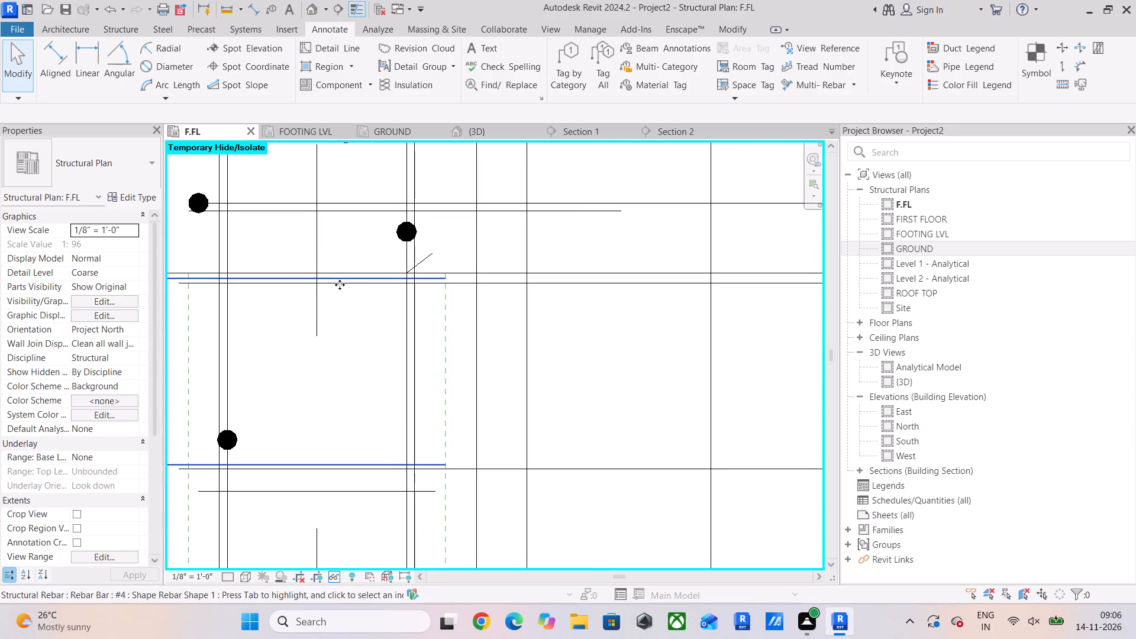
scroll(309, 282, down, 13)
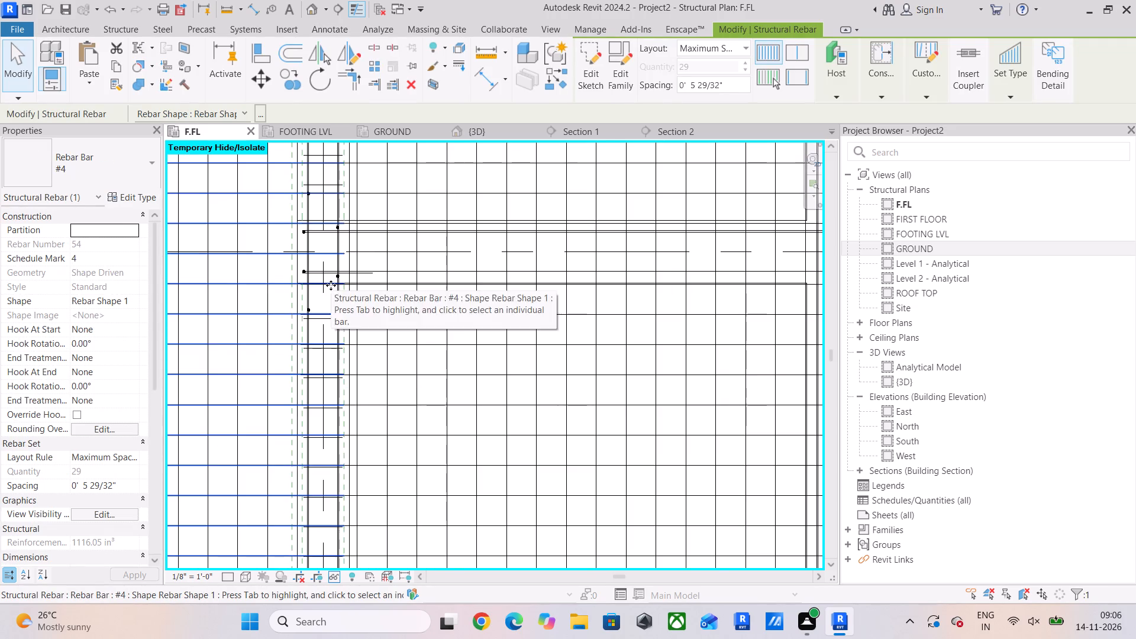
scroll(357, 296, up, 5)
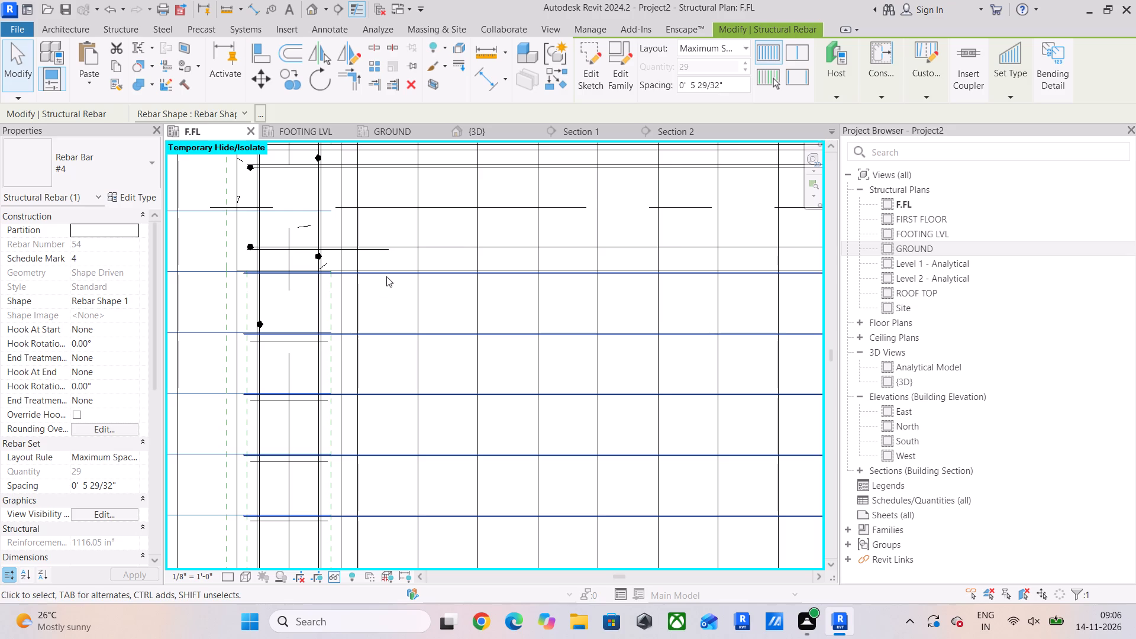
click(386, 276)
scroll(505, 306, down, 1)
click(759, 271)
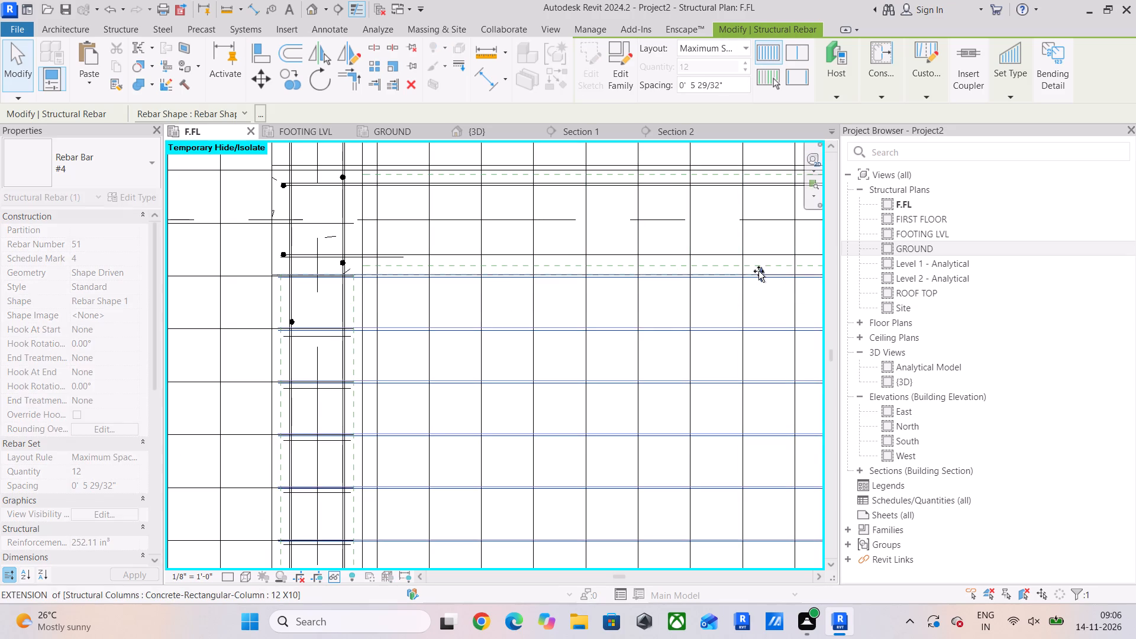
scroll(341, 273, up, 3)
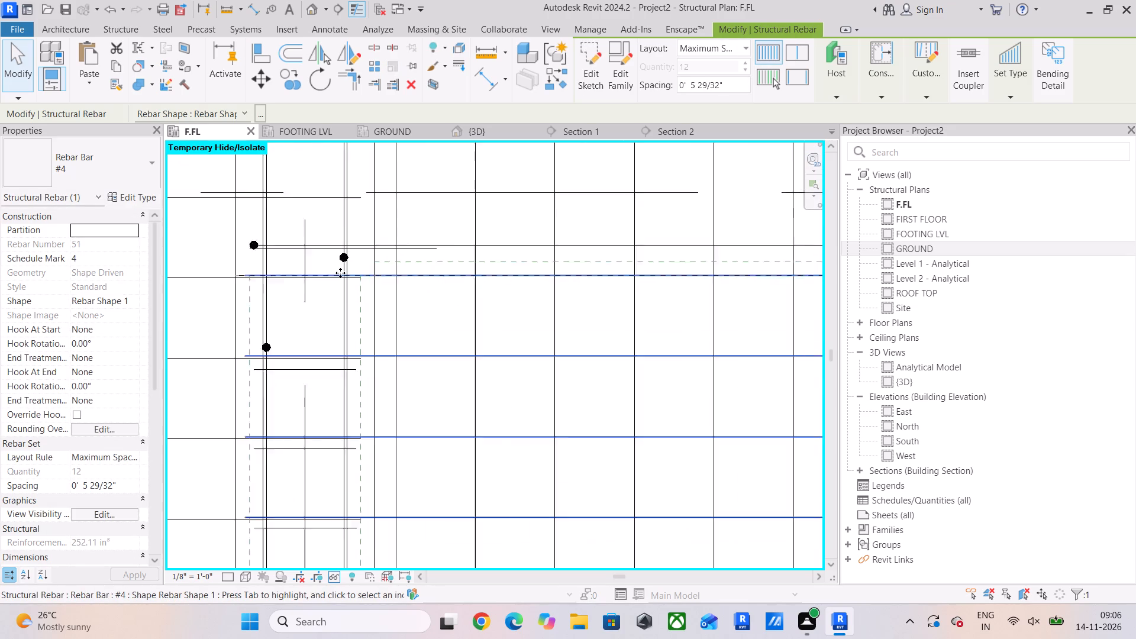
scroll(340, 273, up, 2)
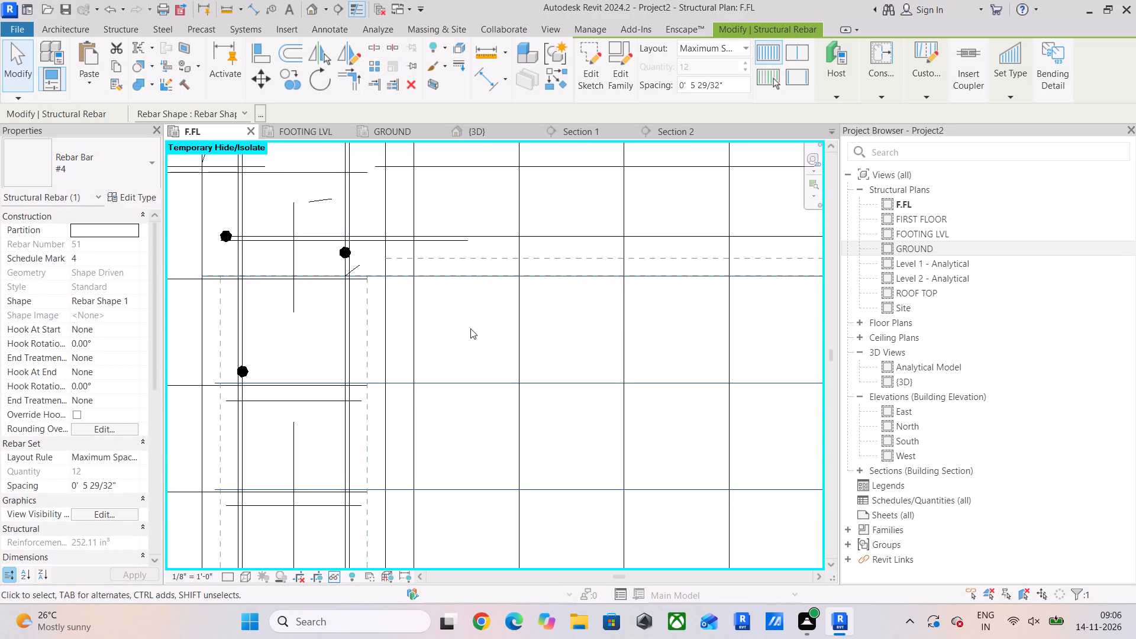
middle_drag(564, 327, 438, 342)
scroll(443, 341, down, 2)
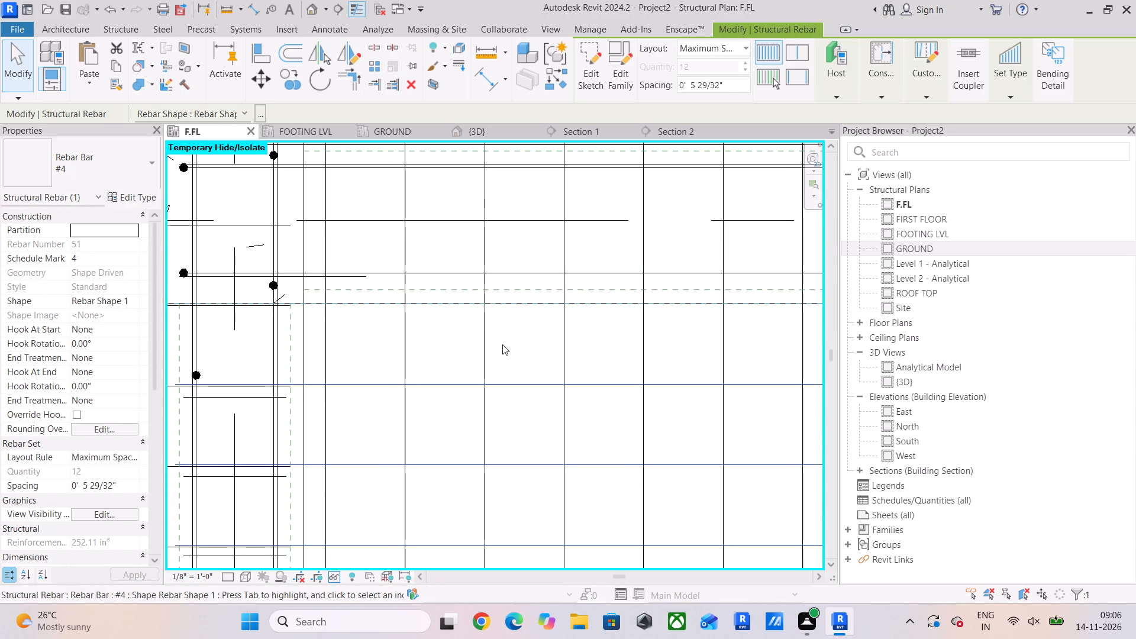
scroll(502, 344, down, 2)
click(812, 318)
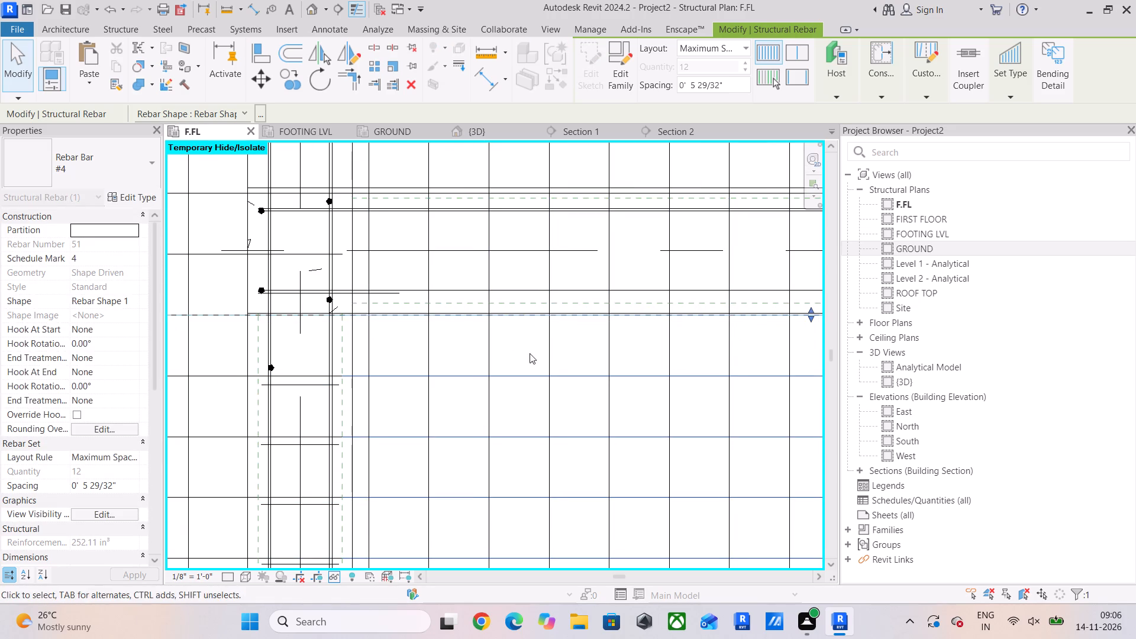
Align the upper end of the vertical beam's T1 stirrup set, below the short lower horizontal beam, with the slab bar crossing it.
scroll(280, 322, up, 4)
click(313, 327)
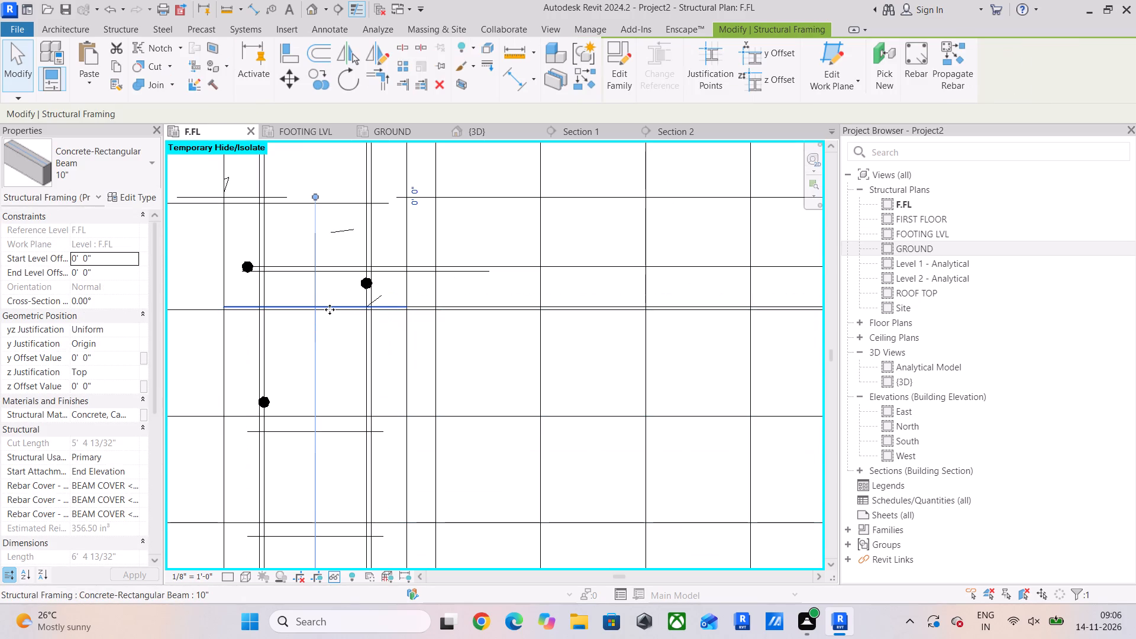
scroll(332, 309, up, 3)
scroll(383, 364, down, 5)
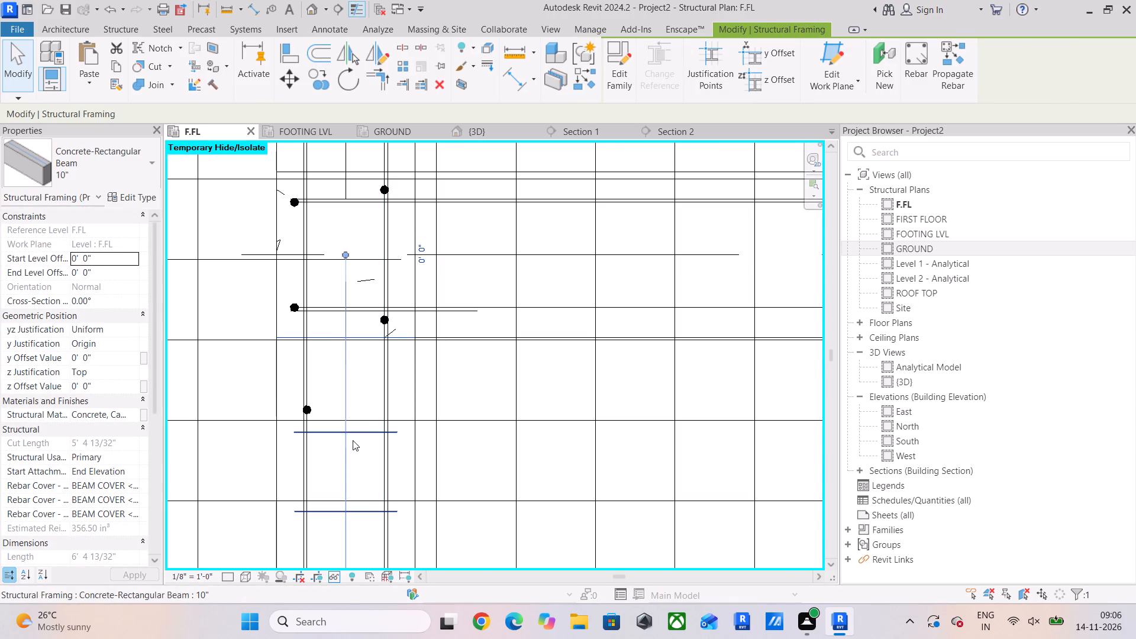
click(354, 438)
click(344, 426)
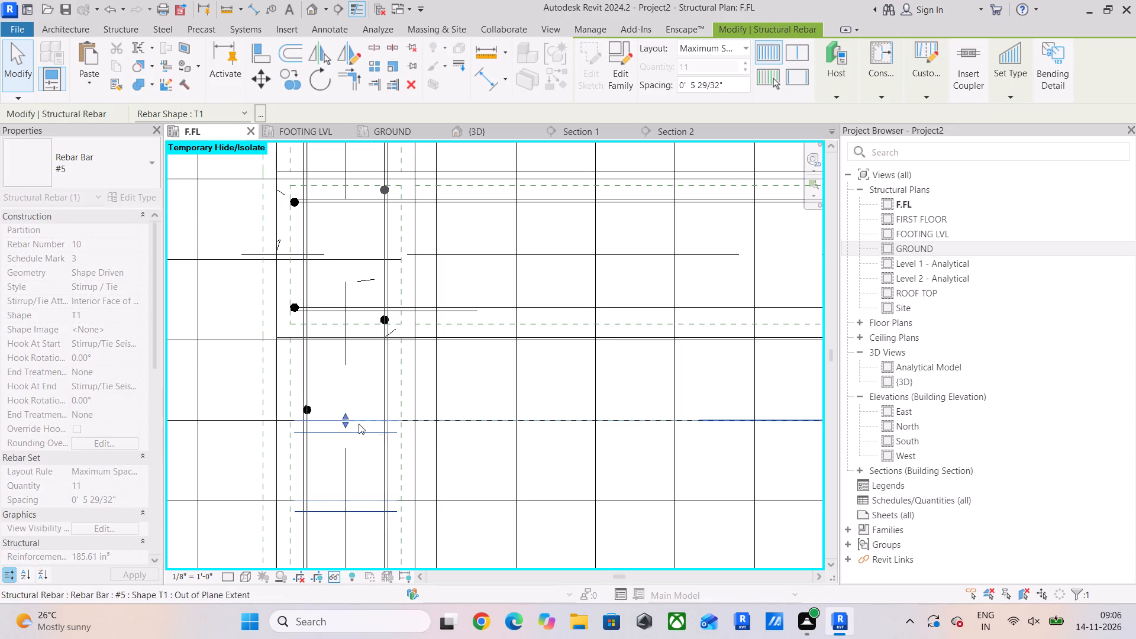
Align the lower end of the same T1 stirrup set with the slab bar crossing the foot of the vertical beam.
scroll(434, 438, down, 4)
middle_drag(443, 438, 398, 334)
scroll(385, 414, down, 3)
middle_drag(393, 414, 373, 289)
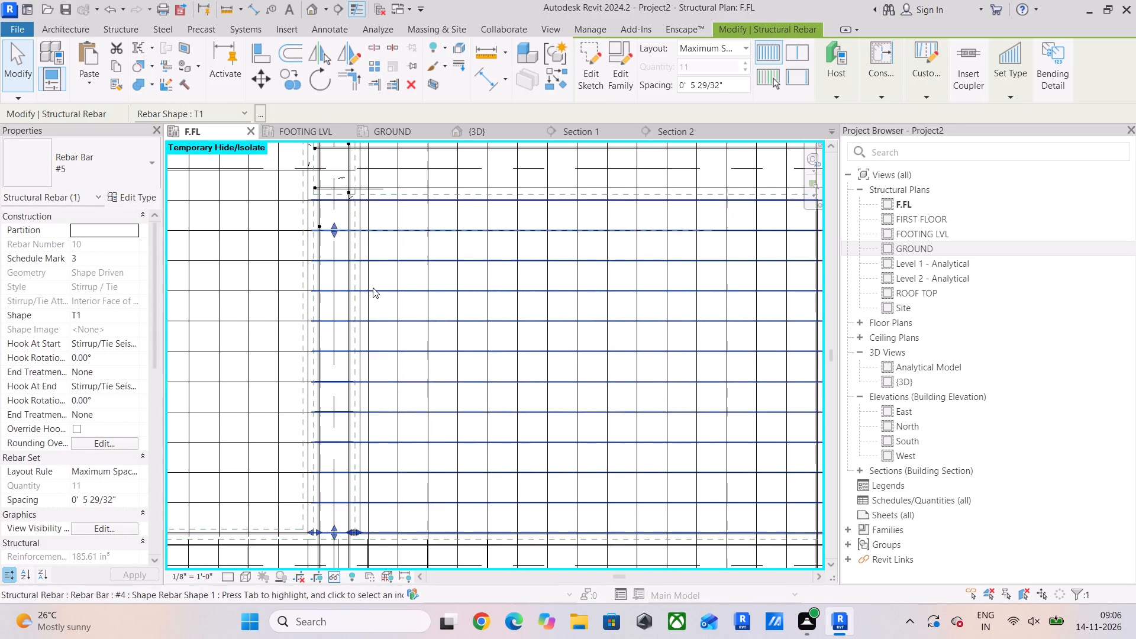
middle_drag(375, 418, 386, 290)
scroll(368, 391, up, 5)
click(410, 381)
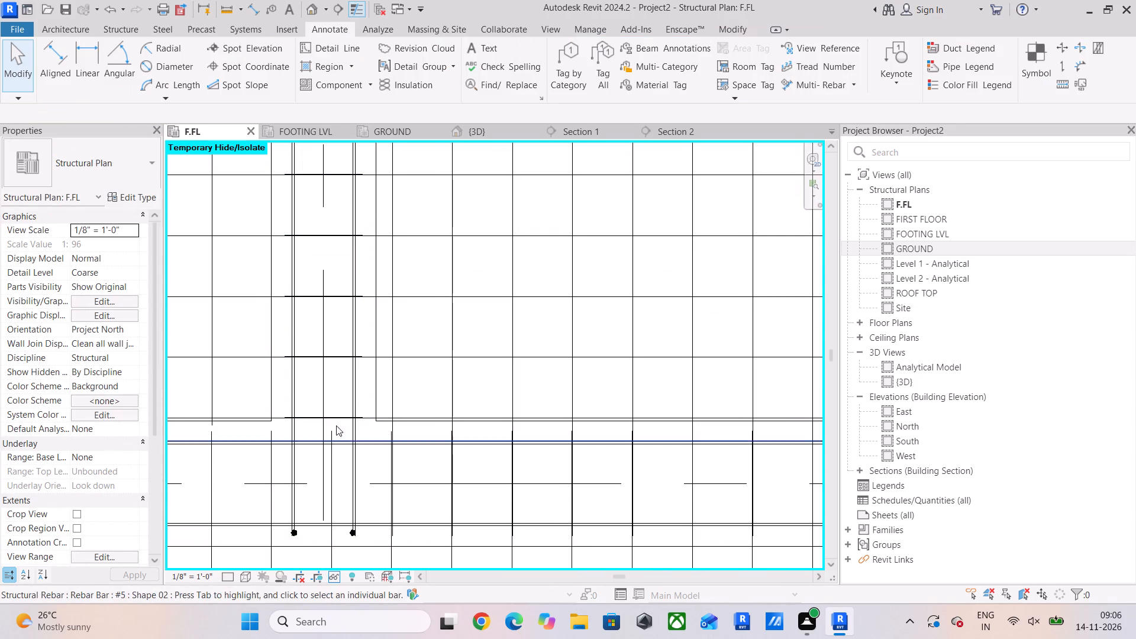
scroll(325, 417, up, 10)
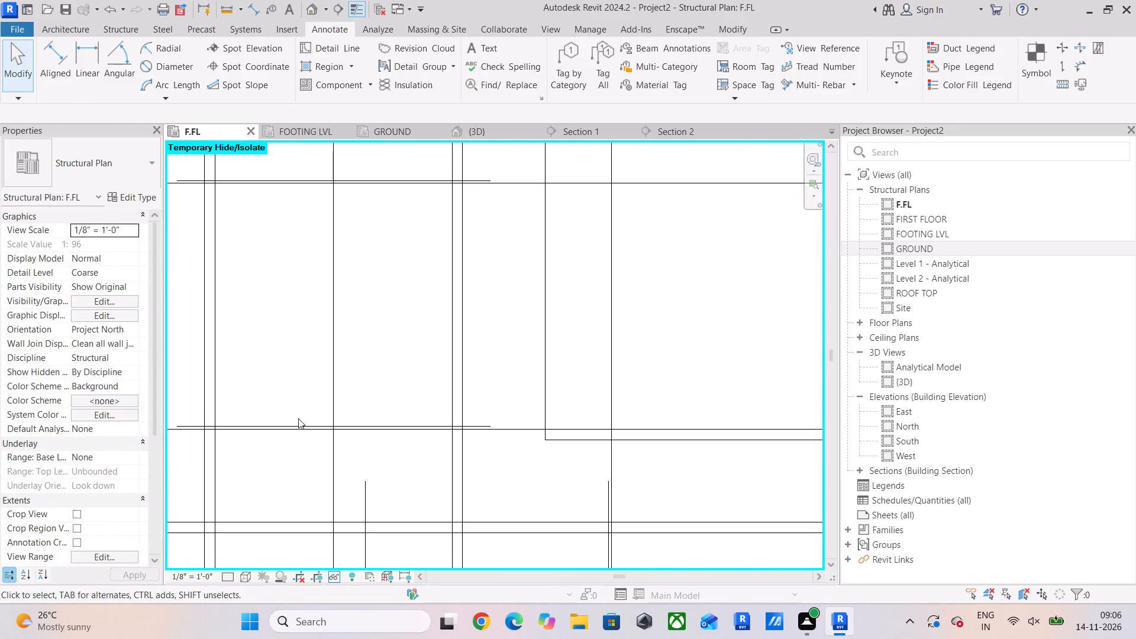
click(298, 420)
drag(331, 431, 332, 434)
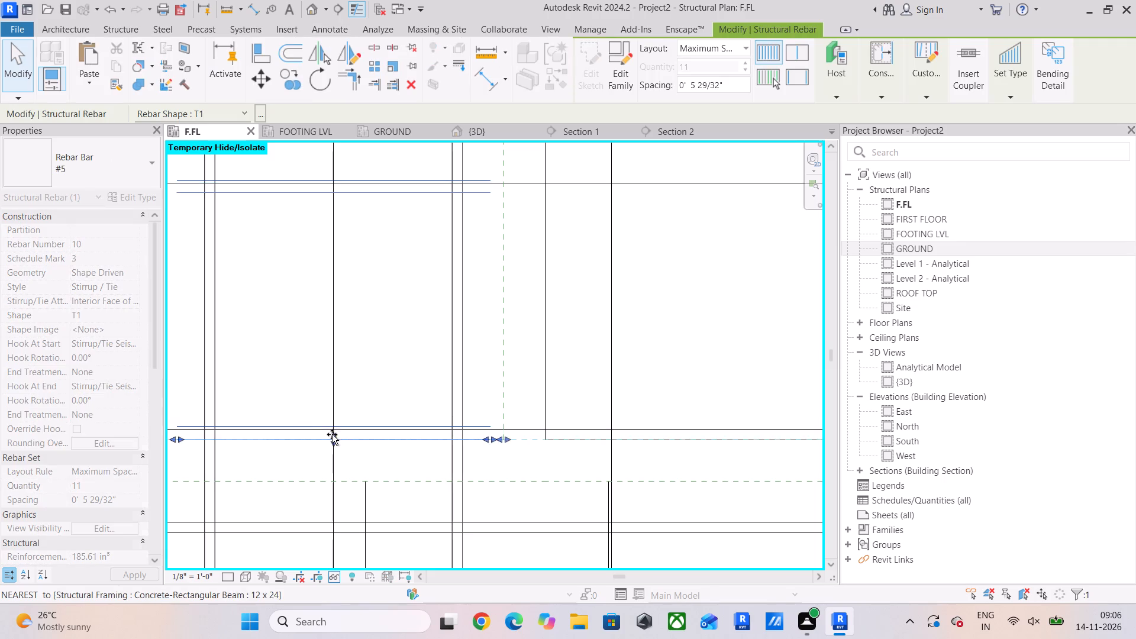
drag(332, 434, 337, 428)
click(381, 325)
Select the vertical #4 slab bar set below the long horizontal beam and compare its bars with those above, out to the east end.
scroll(381, 325, down, 12)
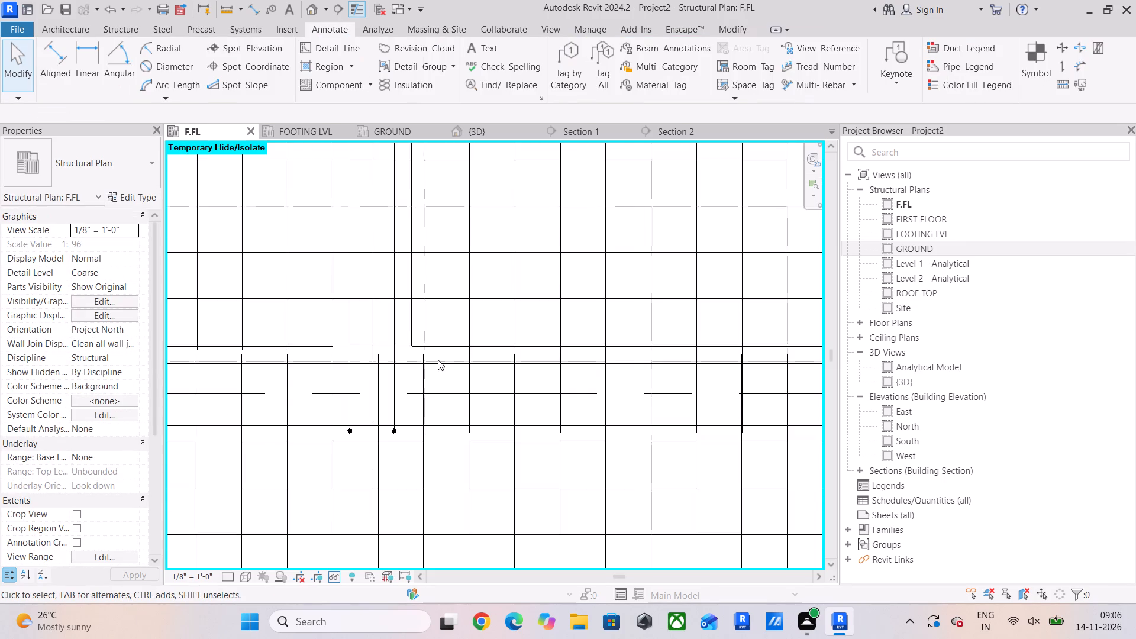
scroll(435, 369, up, 12)
click(425, 365)
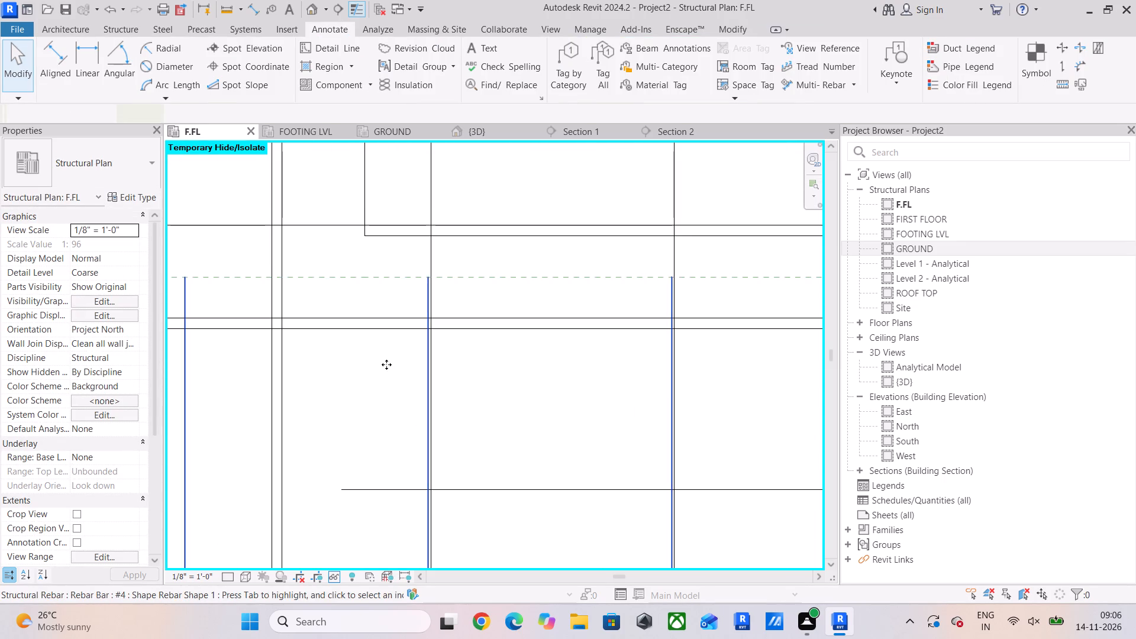
scroll(386, 364, down, 18)
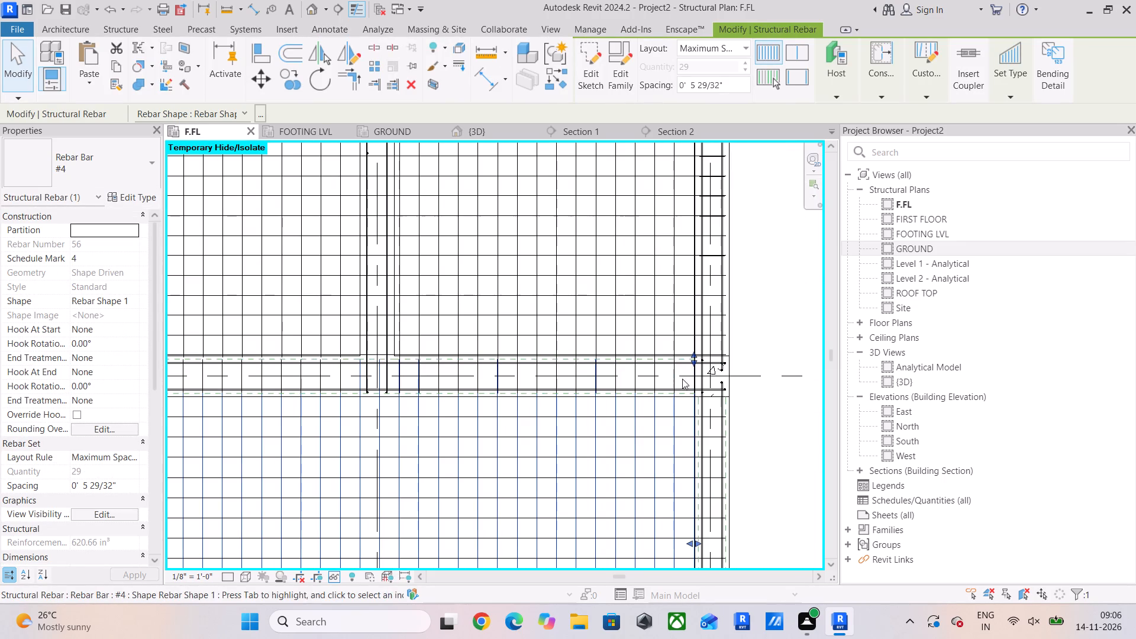
scroll(360, 362, up, 6)
scroll(461, 382, up, 6)
scroll(466, 322, up, 5)
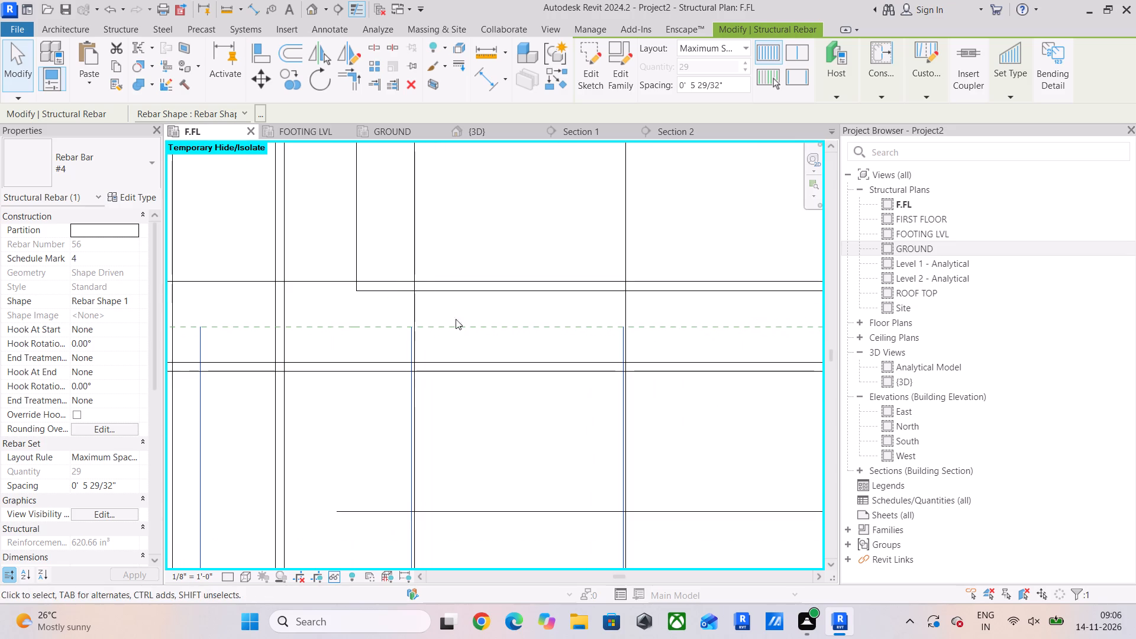
scroll(418, 227, down, 8)
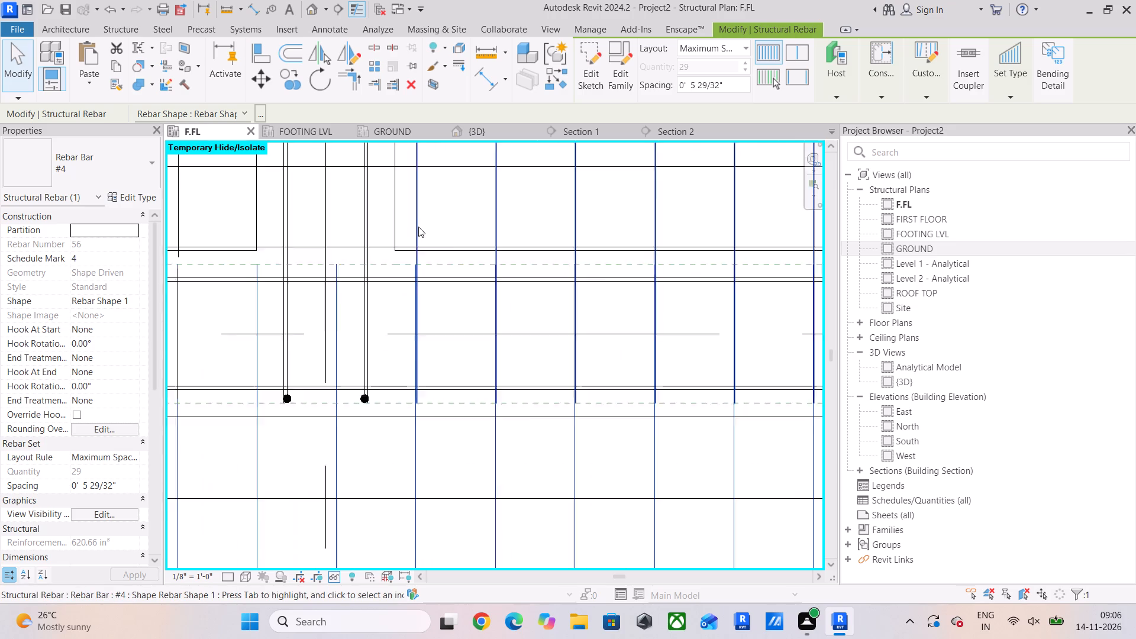
scroll(418, 227, down, 3)
middle_drag(418, 227, 397, 389)
middle_drag(397, 411, 397, 189)
scroll(397, 184, up, 1)
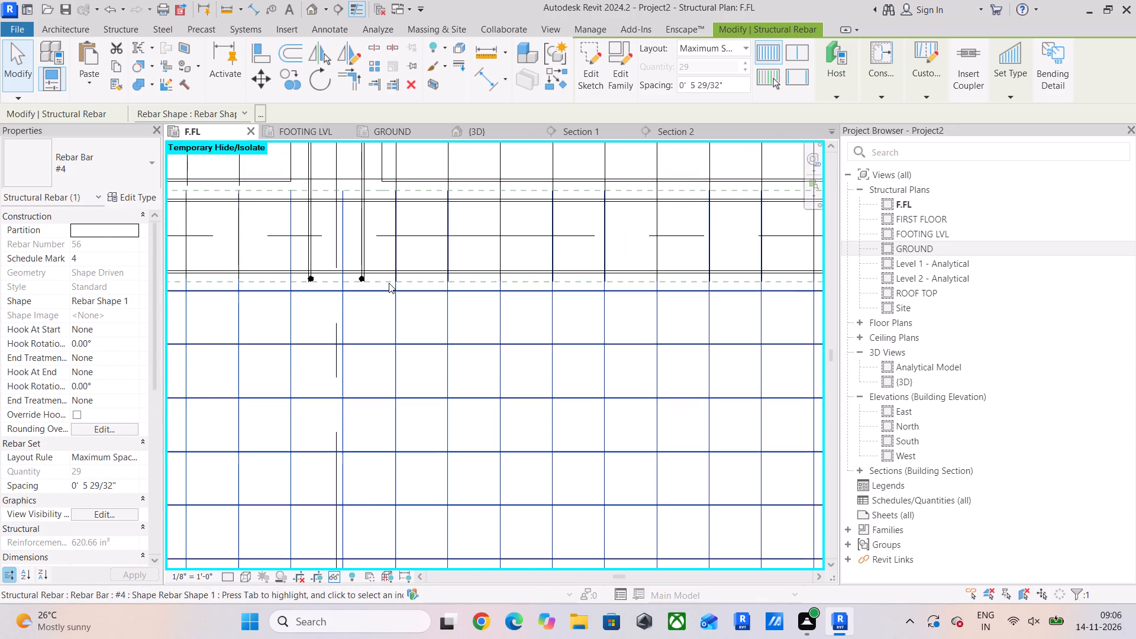
scroll(357, 318, down, 6)
middle_drag(357, 318, 503, 305)
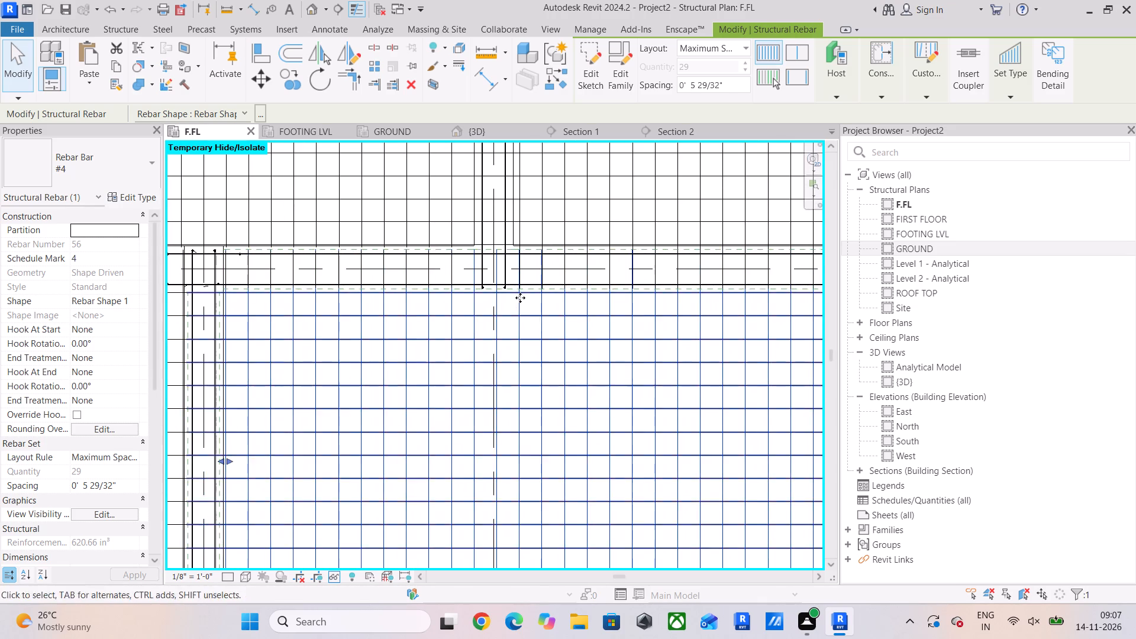
middle_drag(520, 298, 485, 325)
scroll(512, 238, up, 10)
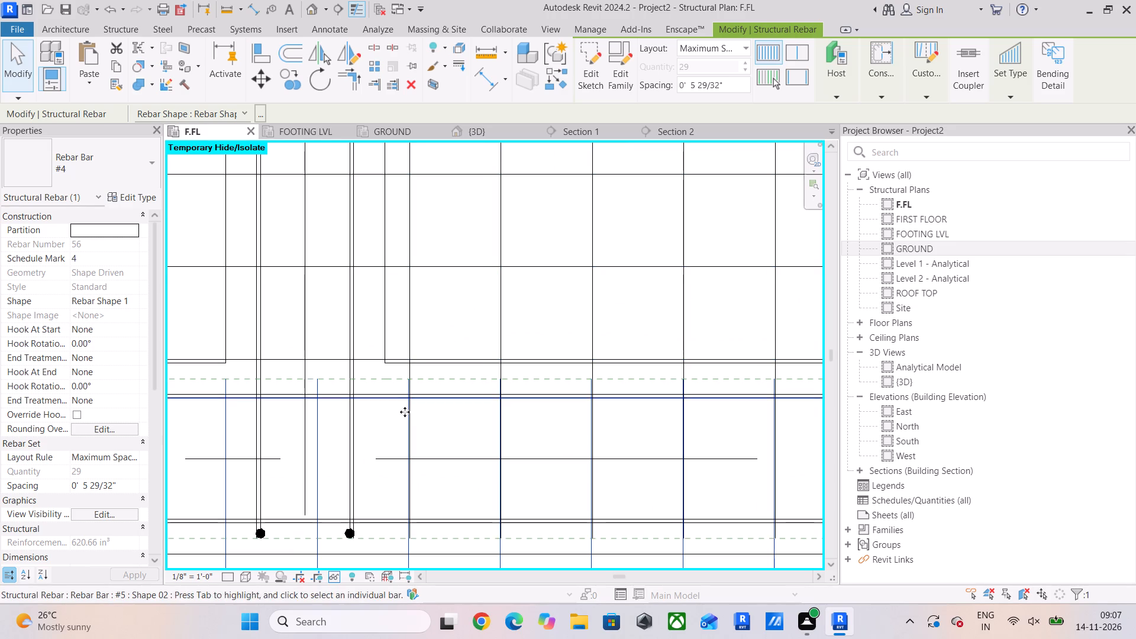
scroll(414, 344, up, 5)
scroll(412, 301, down, 7)
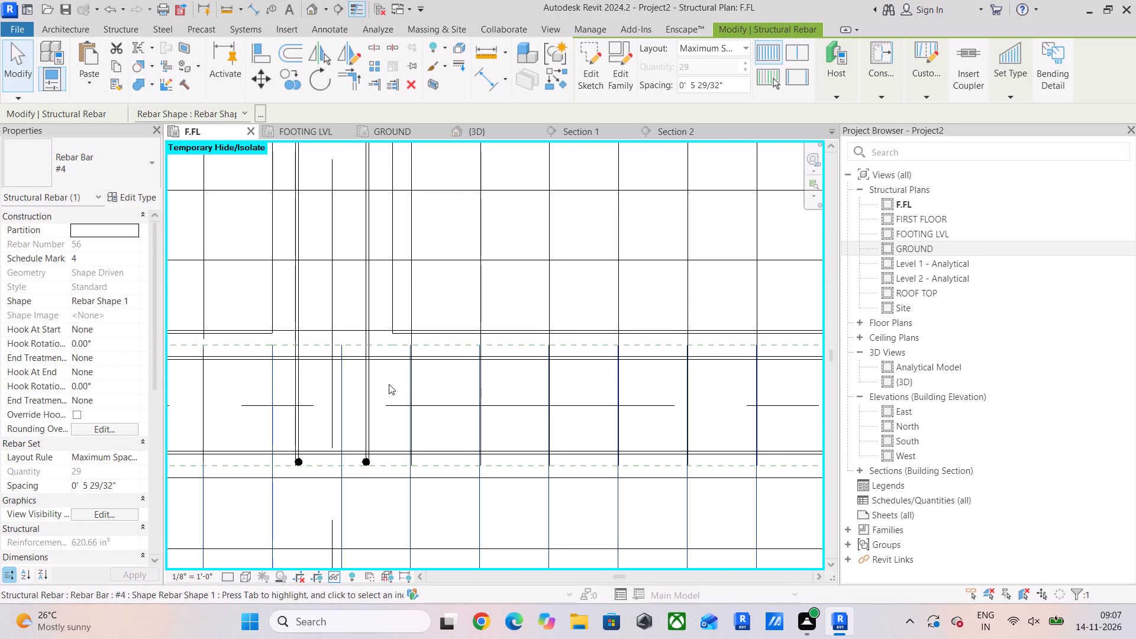
scroll(408, 385, down, 8)
middle_drag(476, 373, 303, 398)
scroll(656, 427, up, 12)
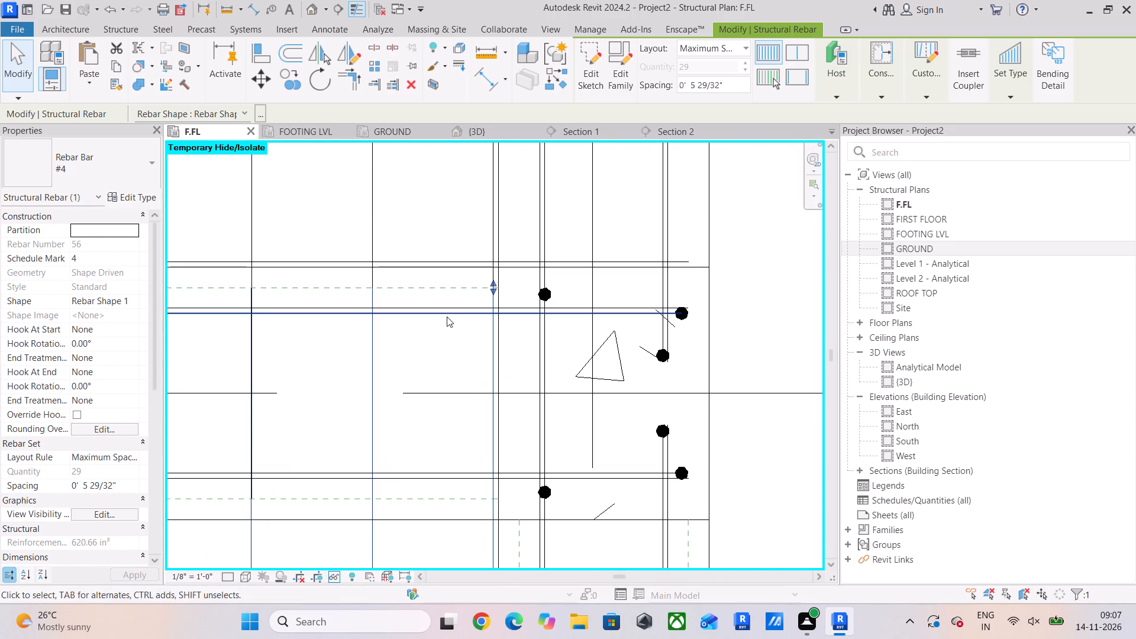
Align the west end of the vertical #4 slab bar set below the long horizontal beam with the slab bars above it.
scroll(390, 318, down, 12)
middle_drag(390, 318, 760, 326)
scroll(451, 372, down, 4)
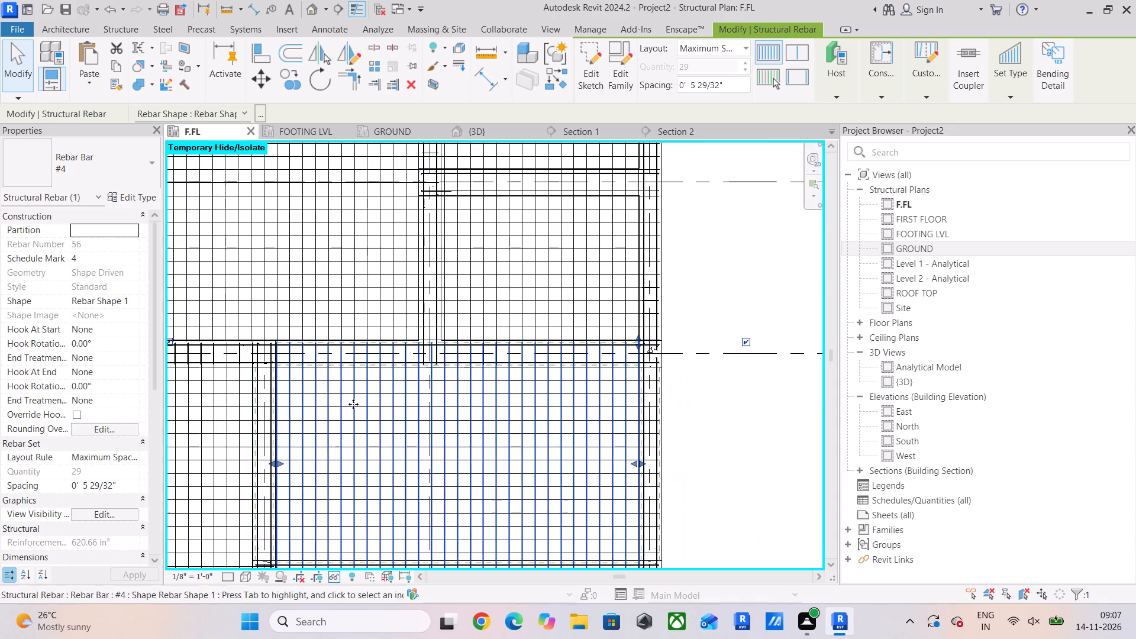
scroll(270, 409, up, 5)
scroll(302, 266, up, 5)
middle_drag(299, 365, 318, 330)
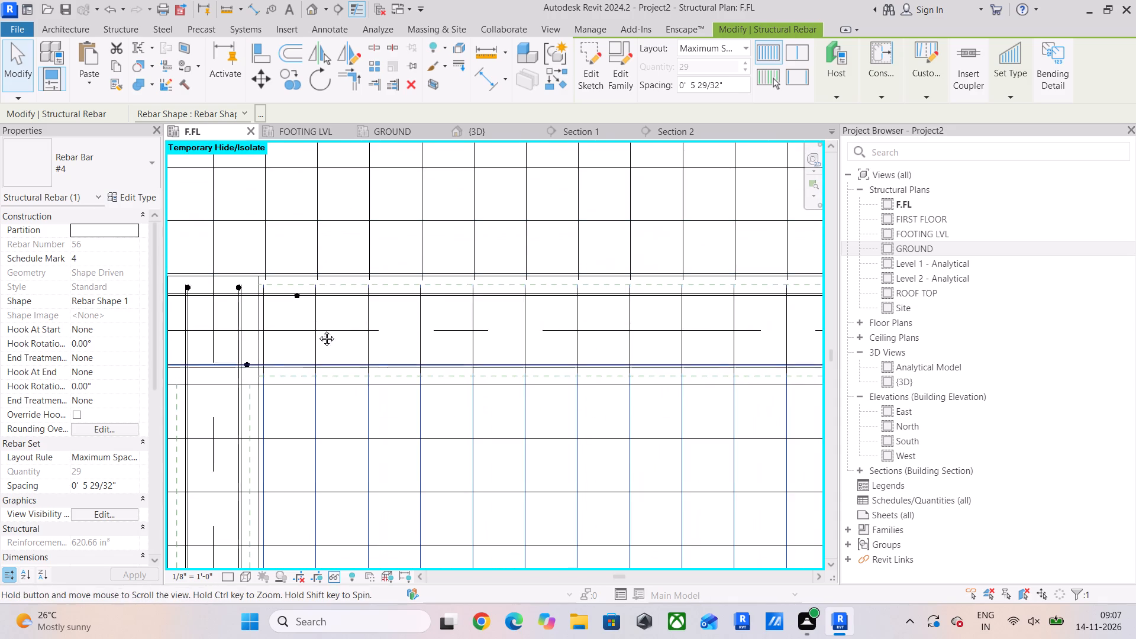
middle_drag(318, 330, 340, 235)
scroll(321, 469, down, 5)
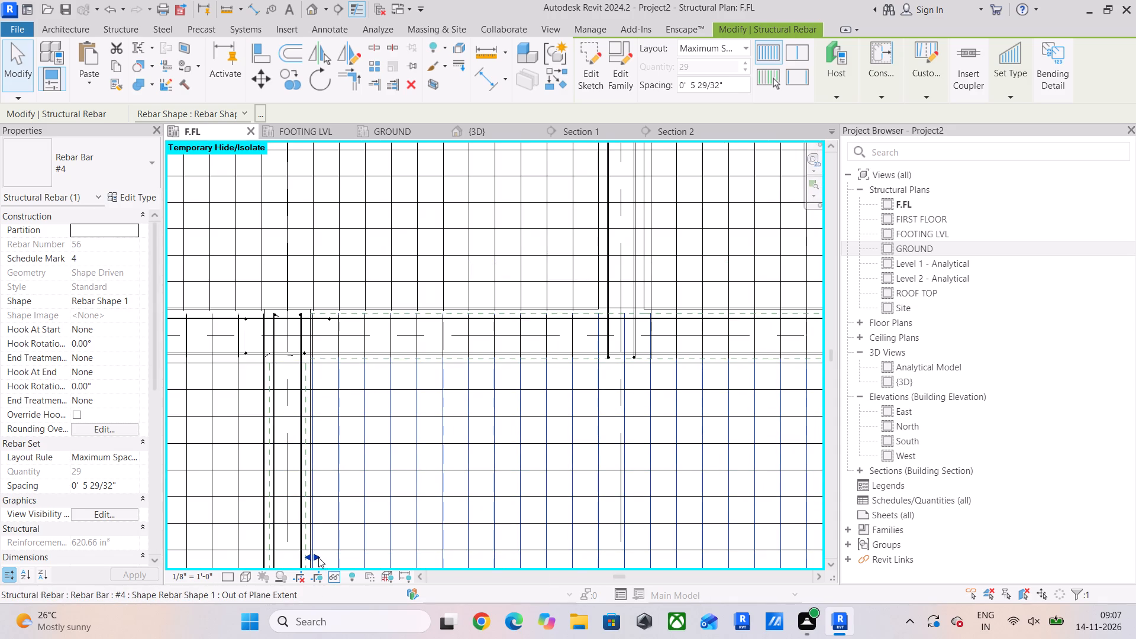
click(318, 557)
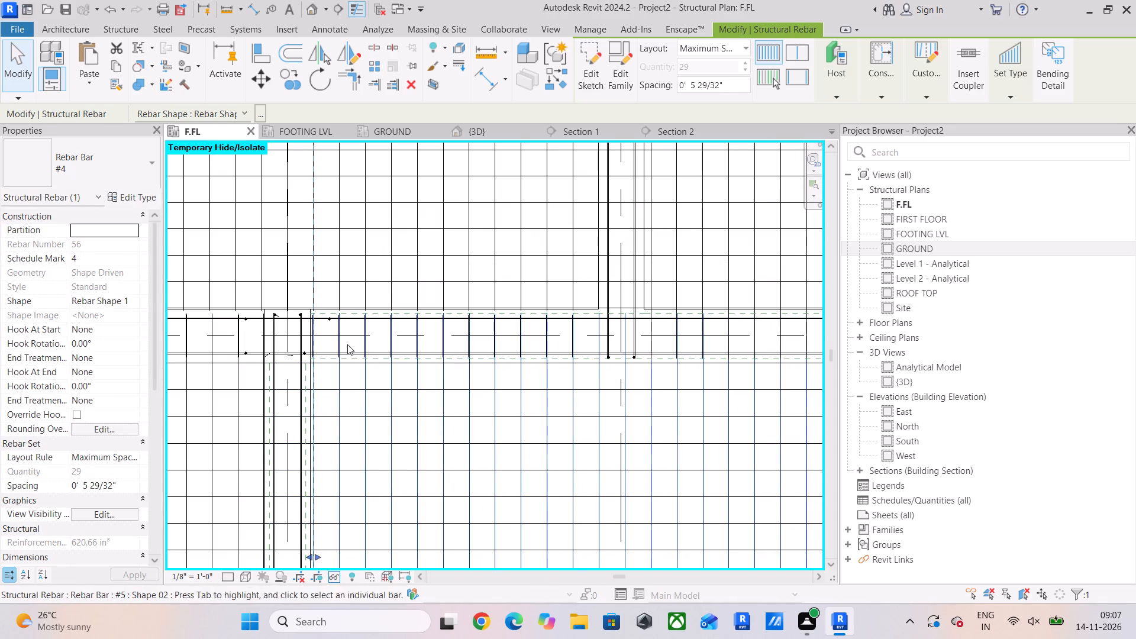
scroll(648, 315, up, 5)
scroll(561, 364, up, 4)
click(498, 479)
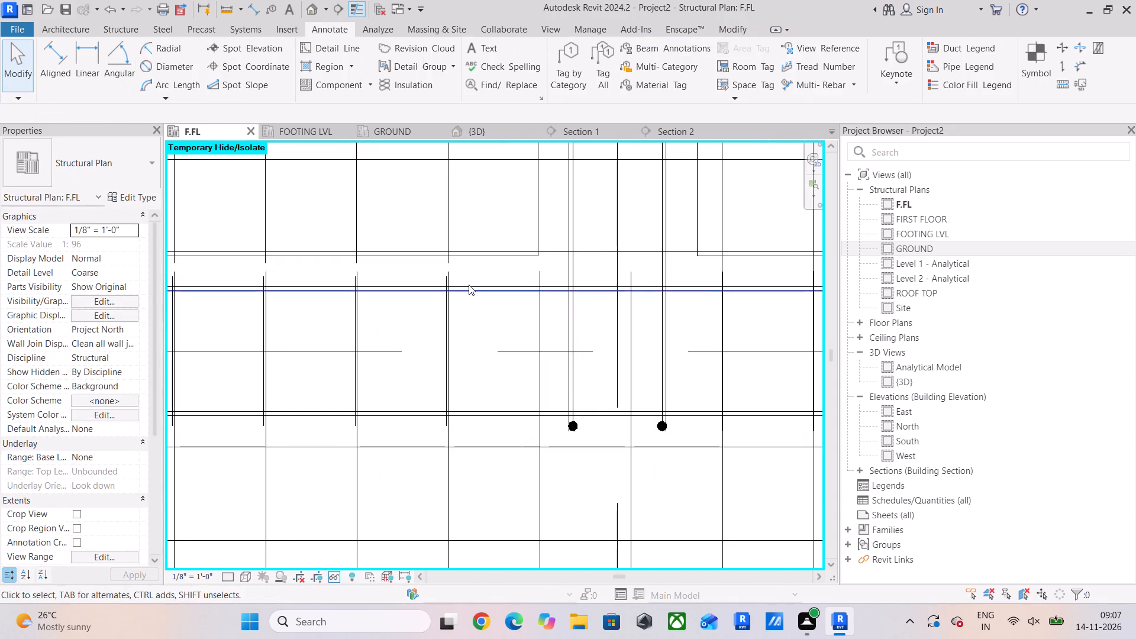
Align the east end of the long horizontal beam's T1 stirrup set, just west of the vertical beam's foot, with the vertical slab bar there.
click(444, 329)
scroll(454, 338, up, 6)
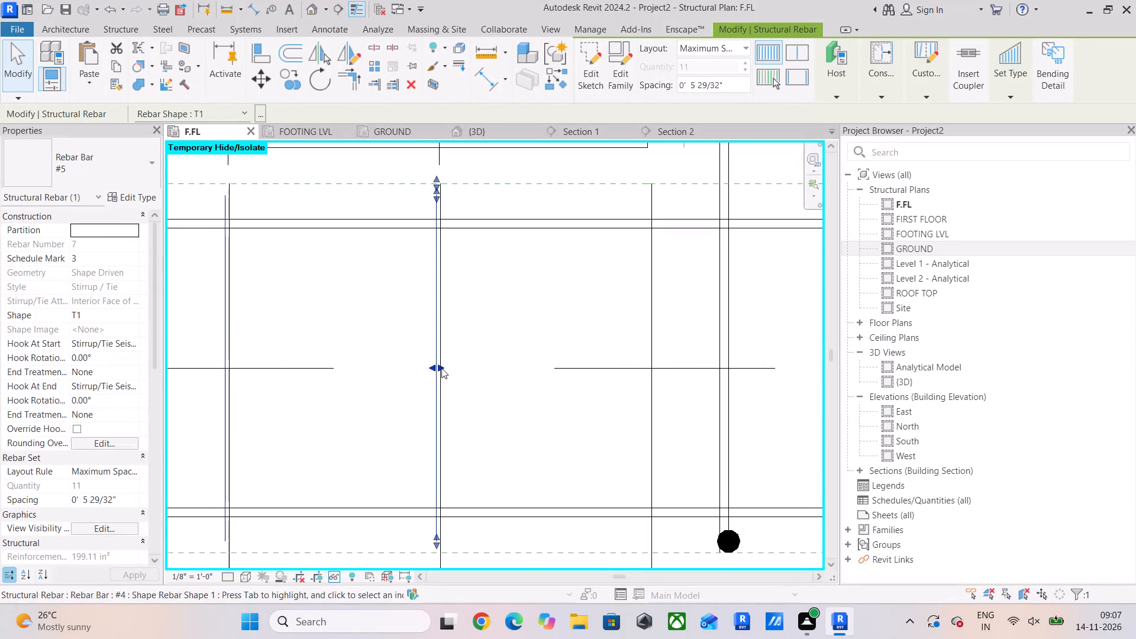
click(441, 367)
click(578, 269)
scroll(489, 289, down, 6)
scroll(483, 289, up, 6)
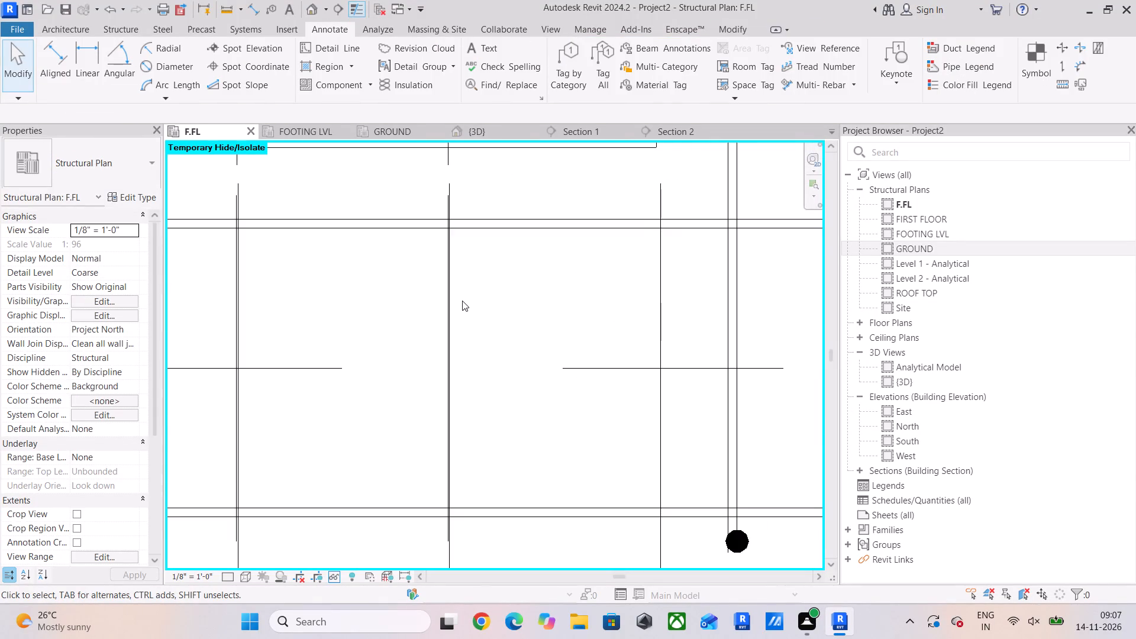
scroll(462, 301, up, 4)
click(435, 315)
scroll(574, 343, down, 6)
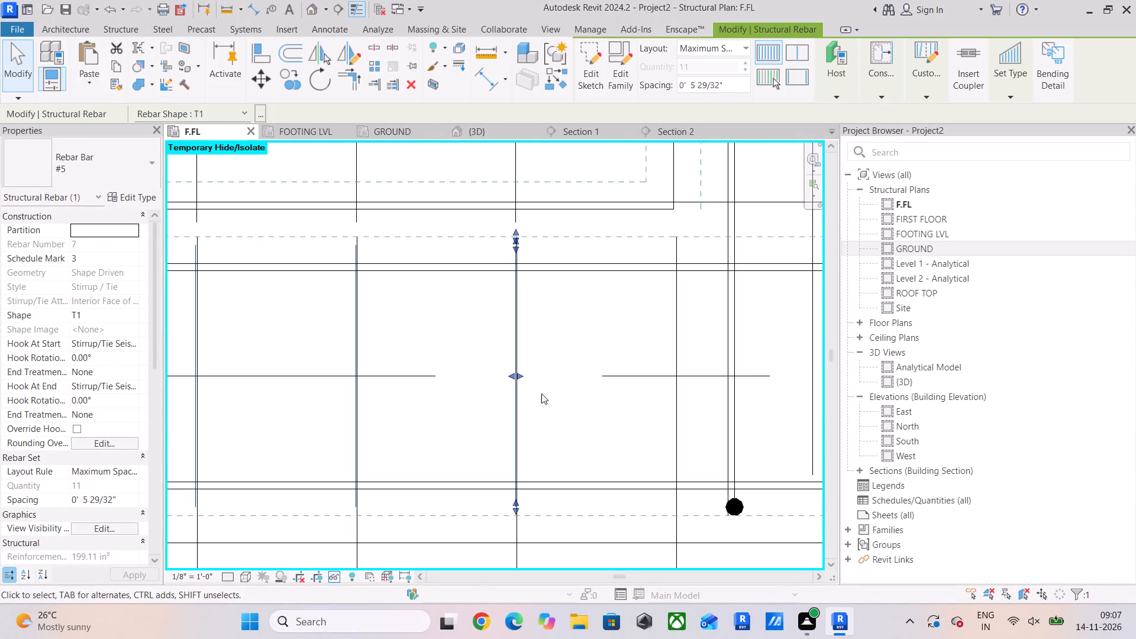
scroll(534, 382, up, 10)
click(485, 361)
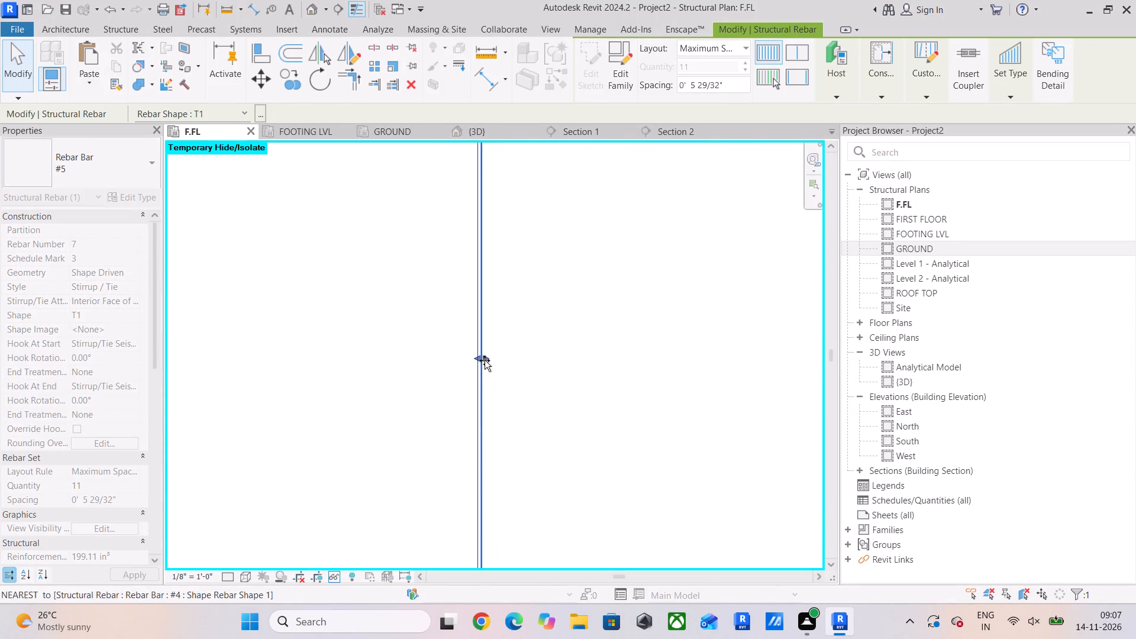
Align the west end of the same T1 stirrup set with the vertical slab bar just east of the downward-running vertical beam.
click(625, 311)
scroll(625, 311, down, 13)
scroll(459, 318, down, 7)
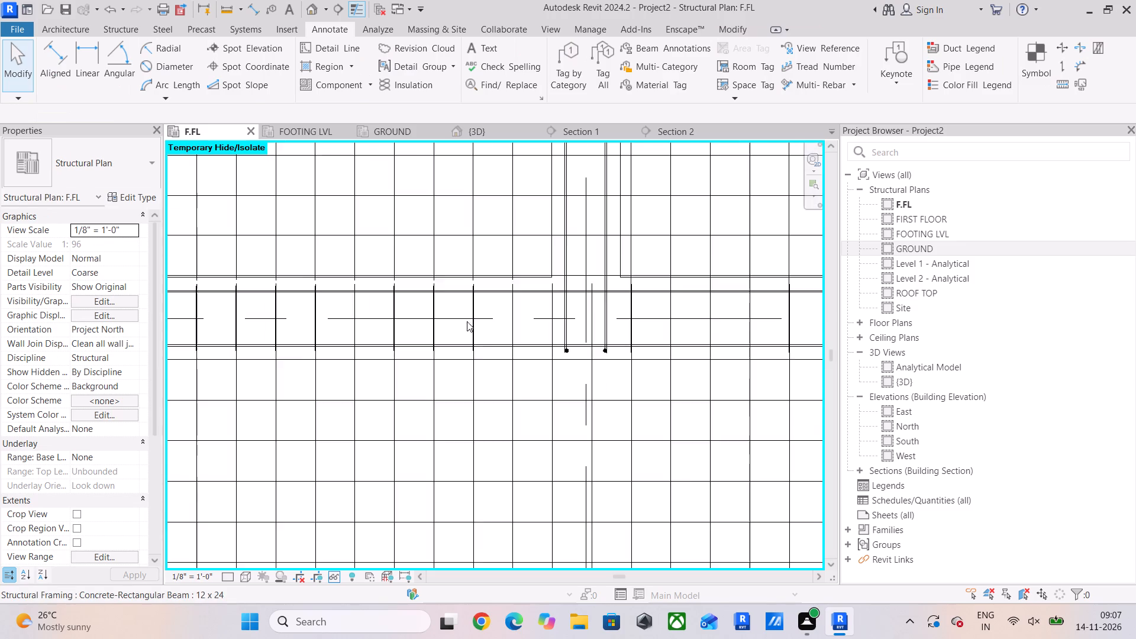
scroll(467, 321, down, 1)
middle_drag(474, 325, 795, 329)
scroll(508, 330, up, 12)
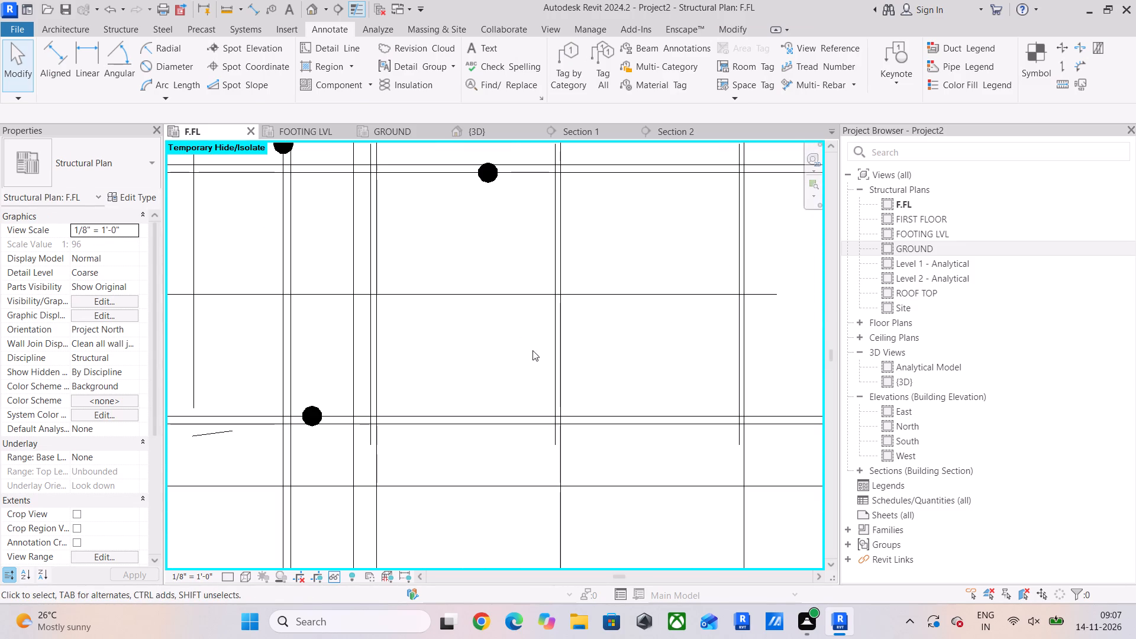
click(550, 369)
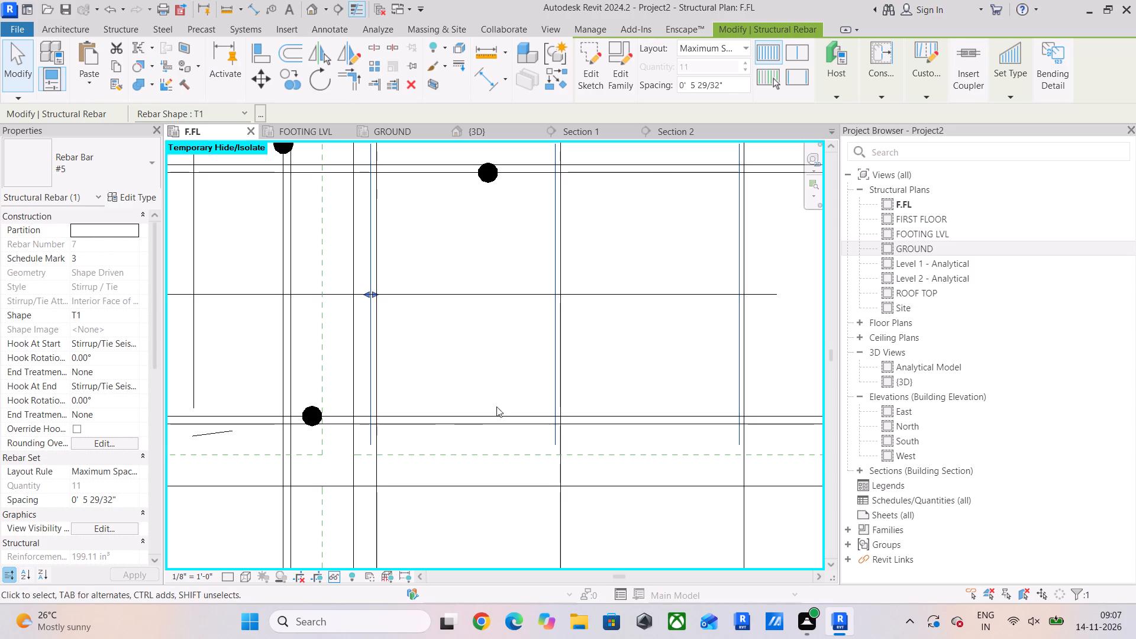
click(375, 296)
click(447, 260)
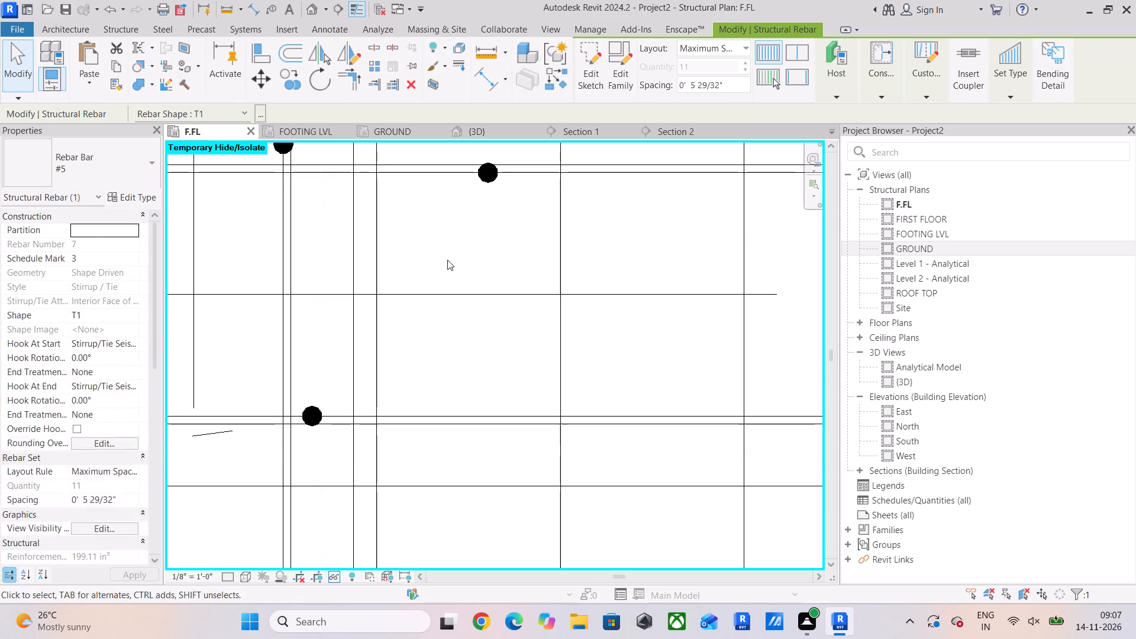
Select the vertical #4 slab bar set southwest of that beam junction and compare its easternmost bar with the slab bars above the beam.
scroll(449, 260, down, 5)
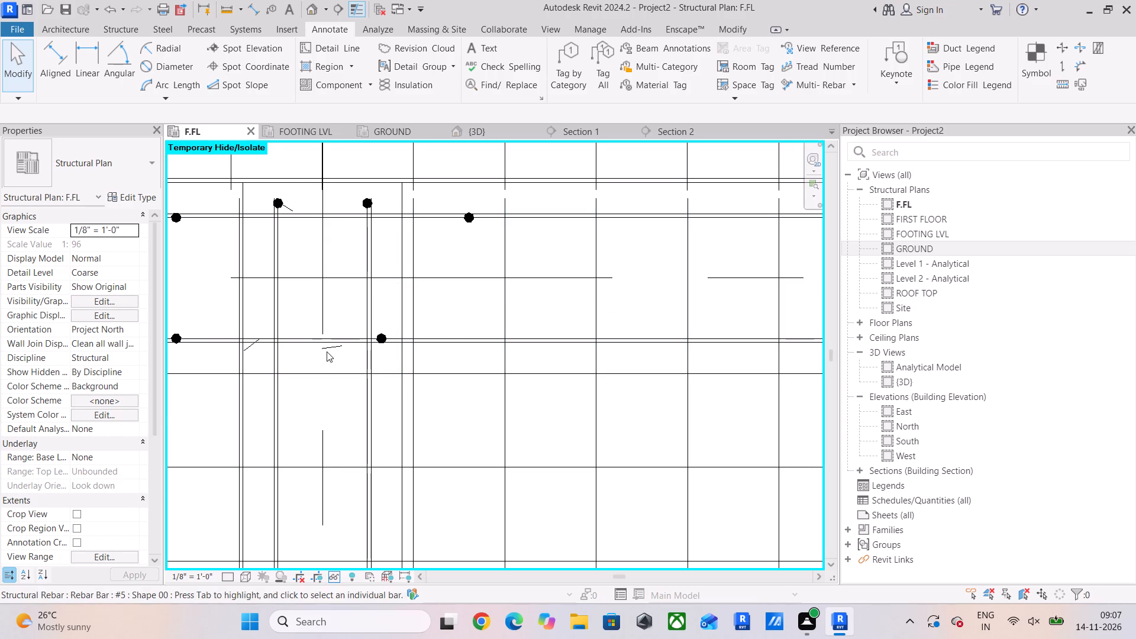
middle_drag(345, 354, 503, 380)
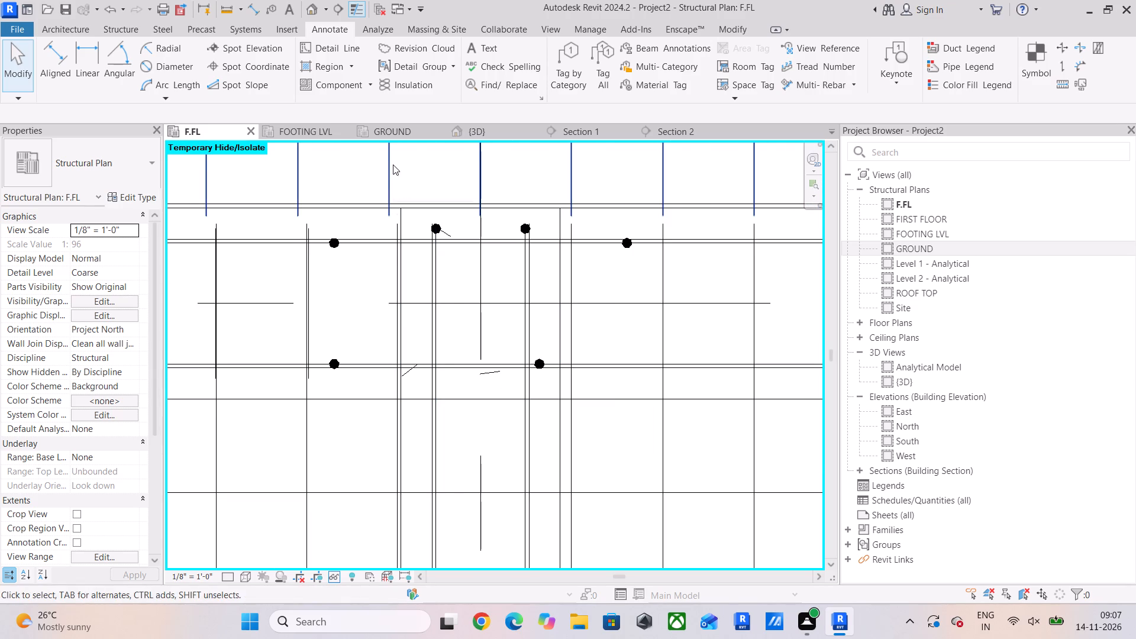
click(393, 269)
scroll(404, 344, down, 5)
middle_drag(406, 345, 434, 203)
scroll(423, 335, down, 5)
middle_drag(439, 417, 450, 344)
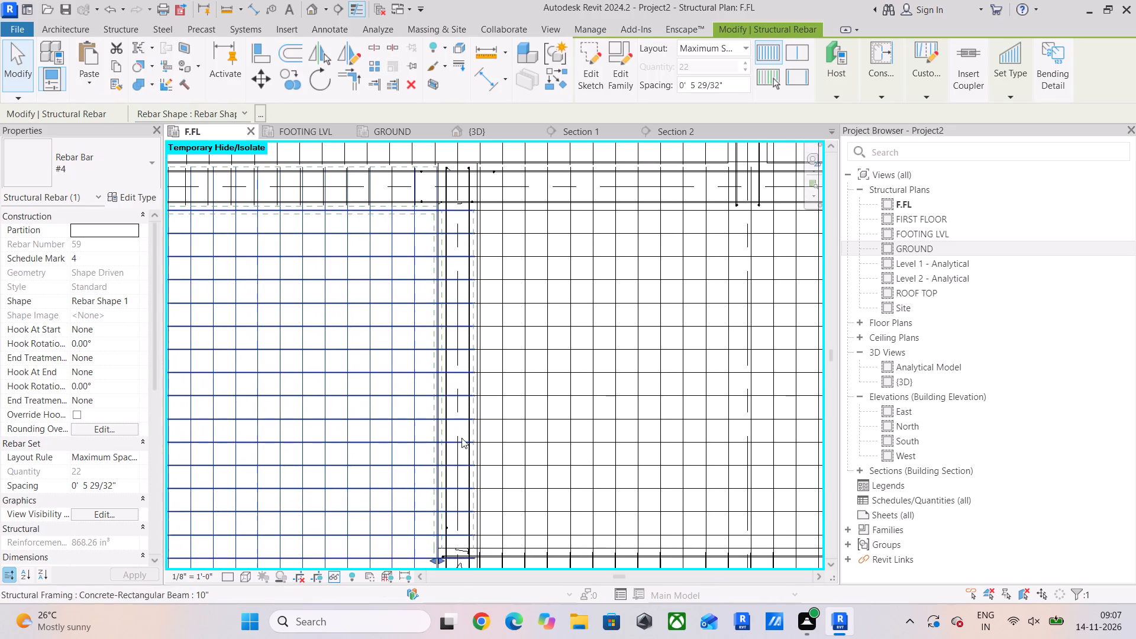
middle_drag(435, 535, 435, 506)
scroll(435, 506, down, 2)
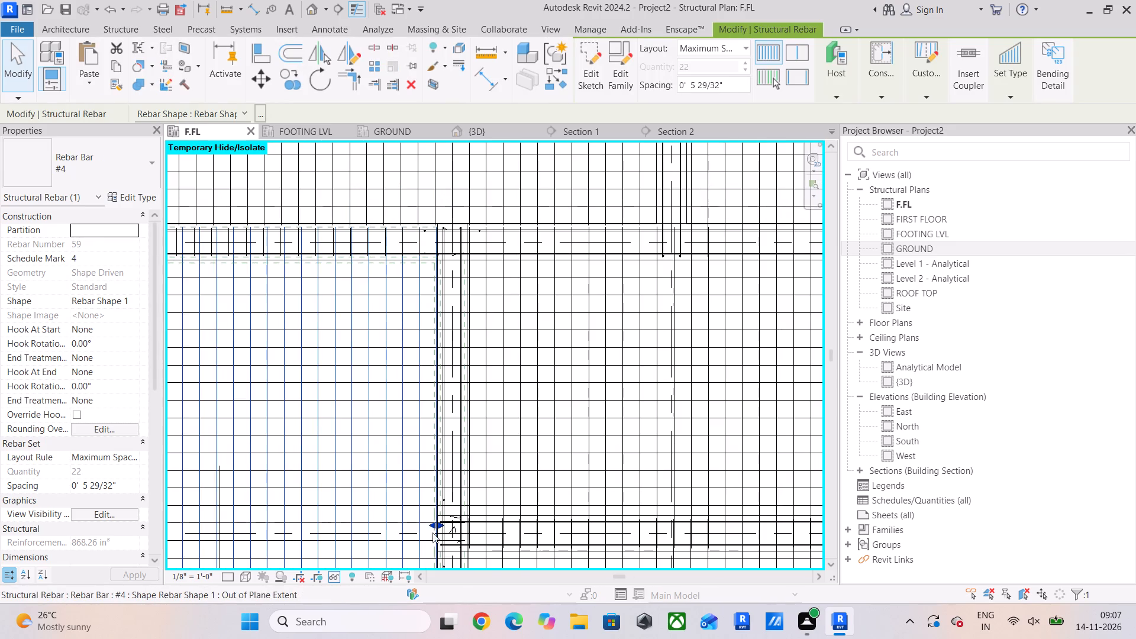
click(433, 525)
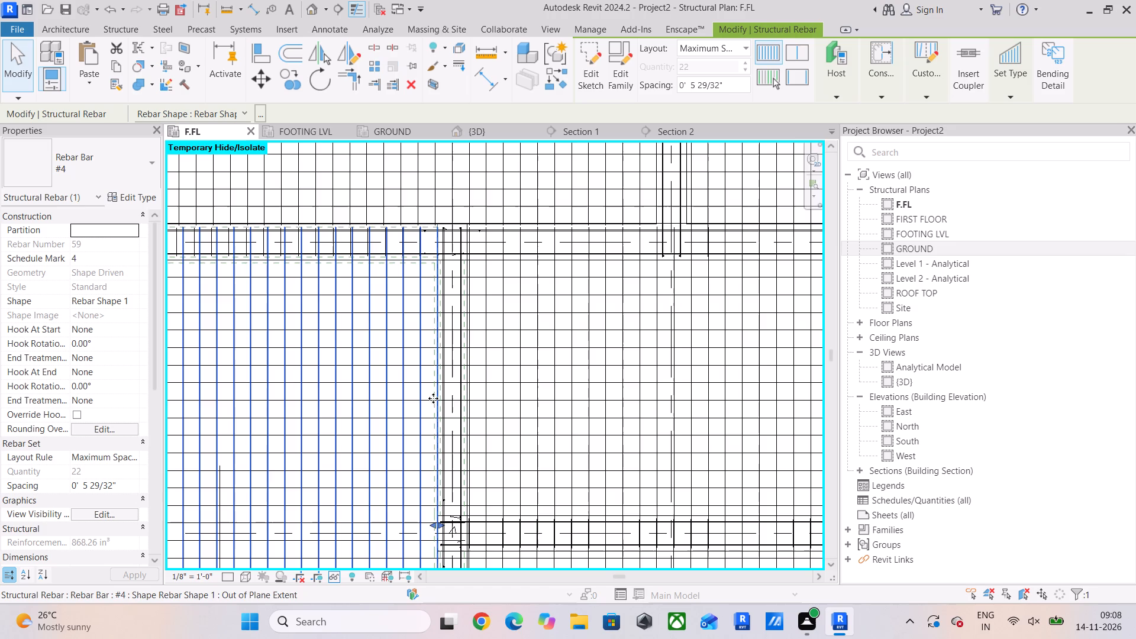
scroll(433, 222, up, 12)
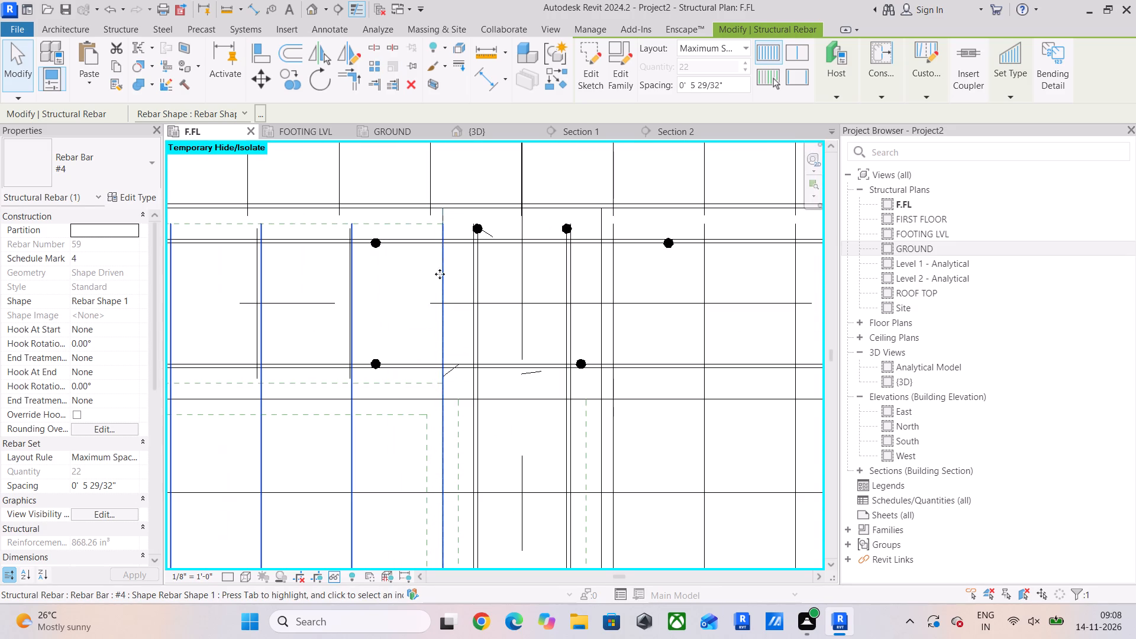
Draw a vertical detail line about 8'-4" long from the lower end of the slab bar above the junction down to the lower horizontal beam.
click(340, 27)
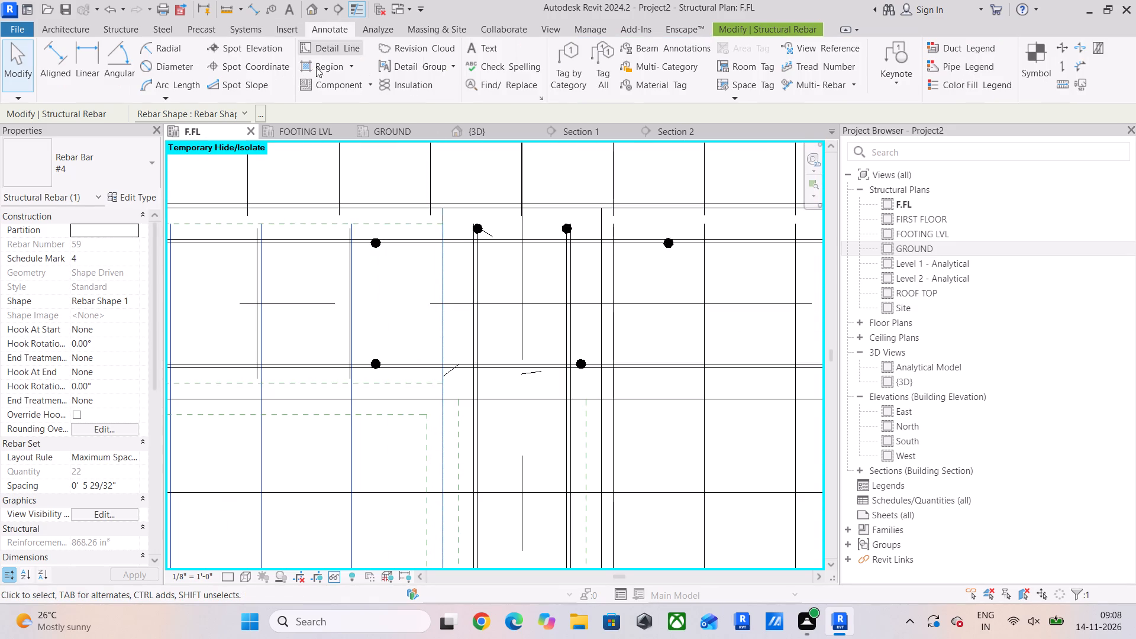
click(327, 52)
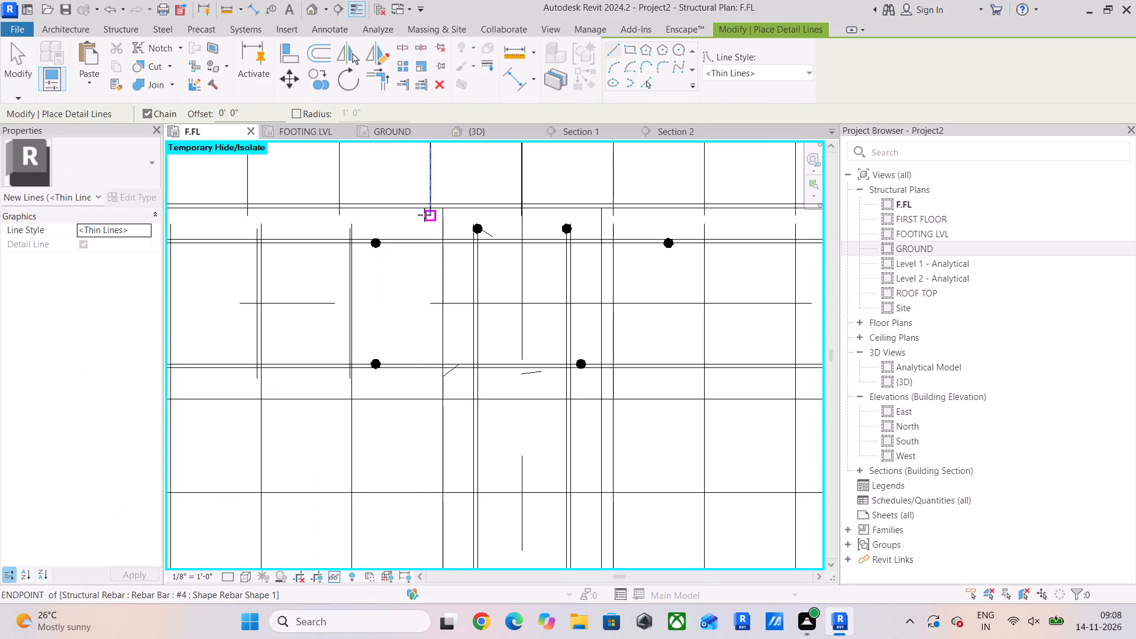
drag(424, 215, 430, 234)
scroll(424, 493, down, 12)
middle_drag(425, 490, 424, 244)
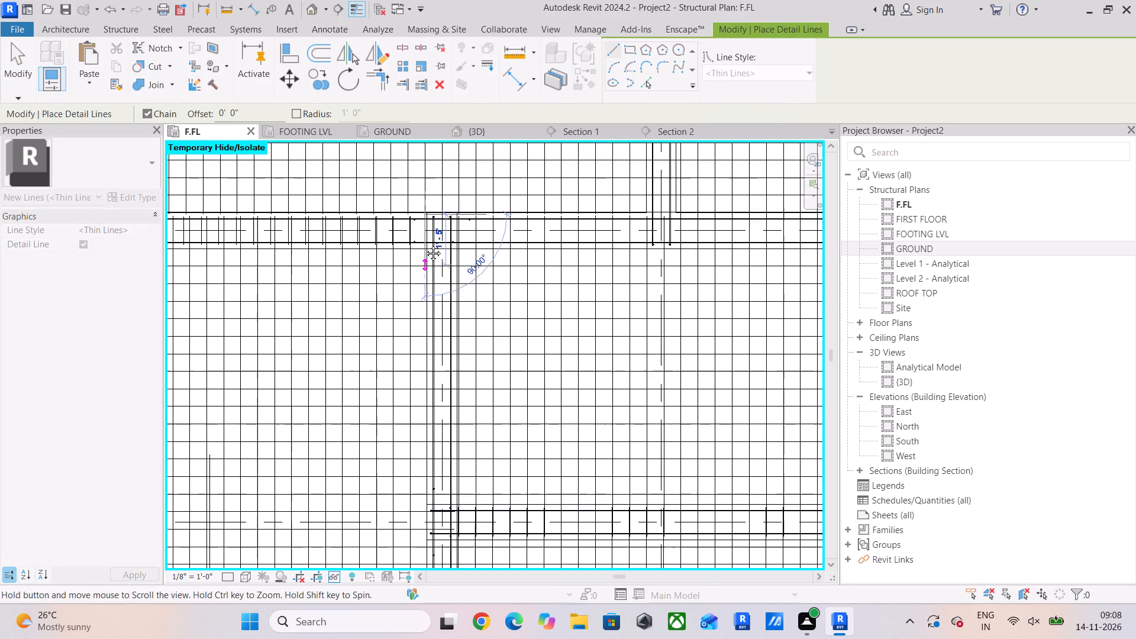
middle_drag(424, 244, 424, 239)
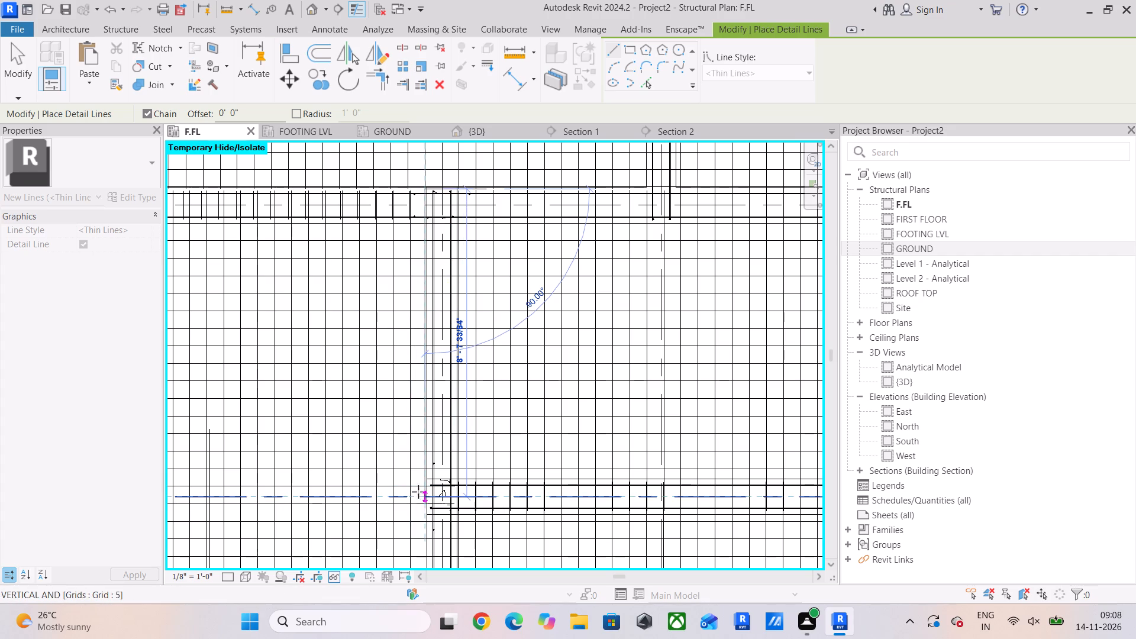
scroll(418, 480, up, 5)
click(418, 480)
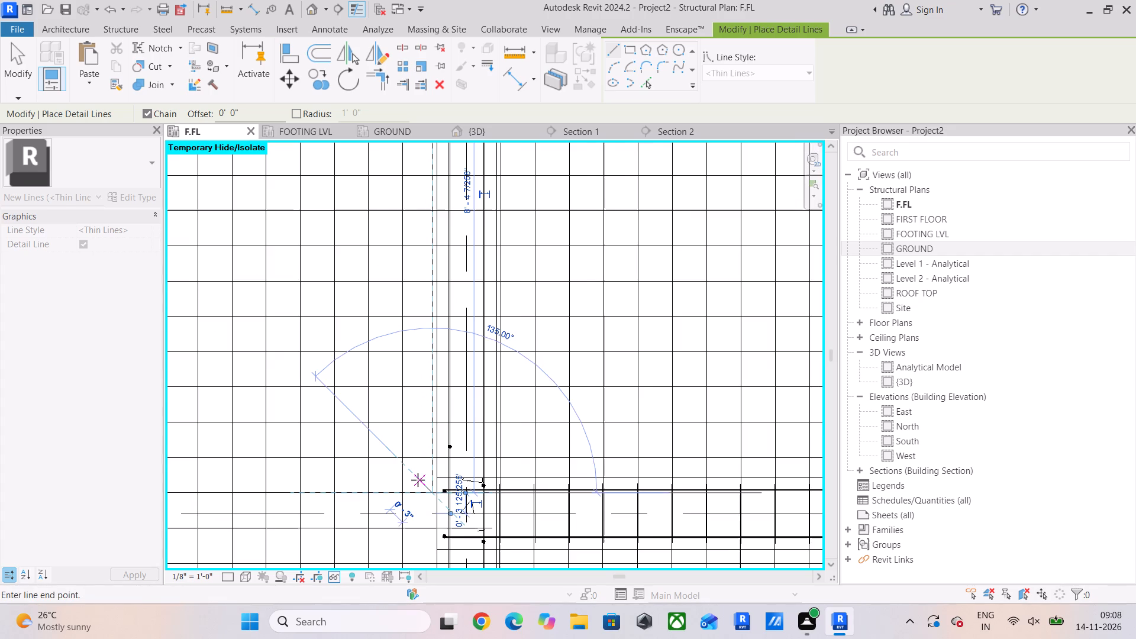
key(Escape)
key(Escape)
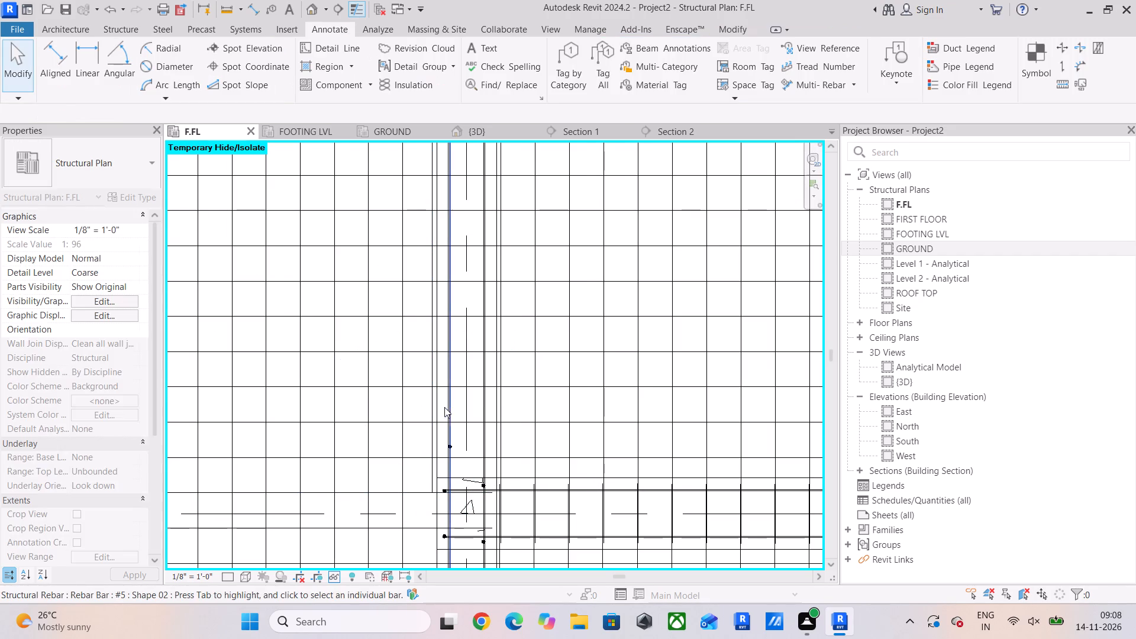
Move the east end of the vertical #4 slab bar set from beside the vertical beam towards the new detail line.
click(439, 404)
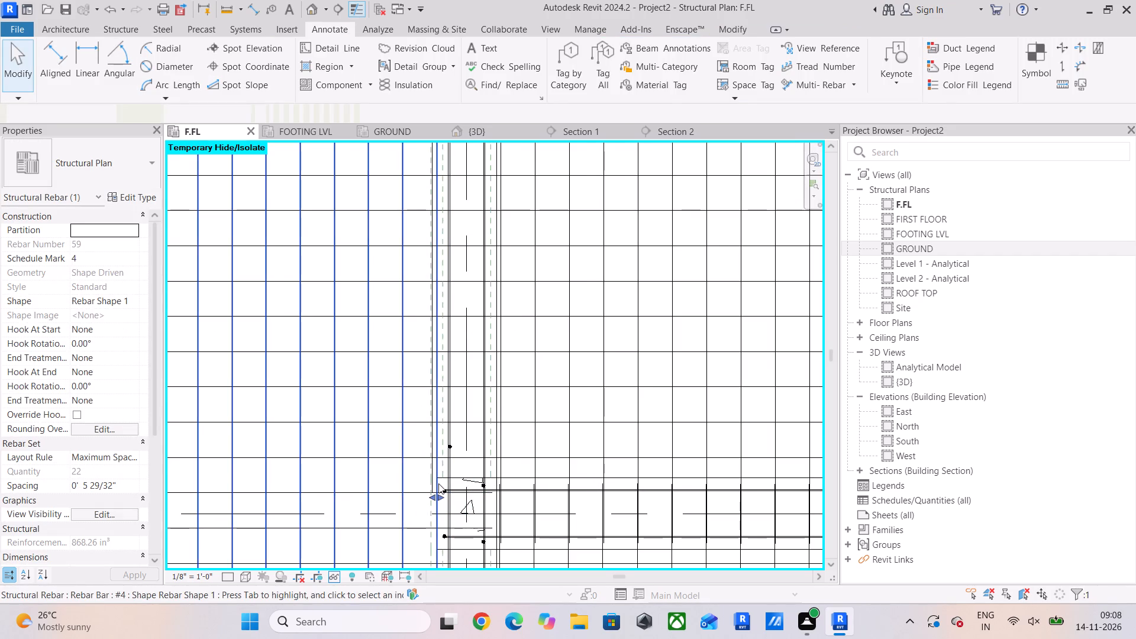
scroll(433, 498, up, 9)
drag(438, 496, 431, 499)
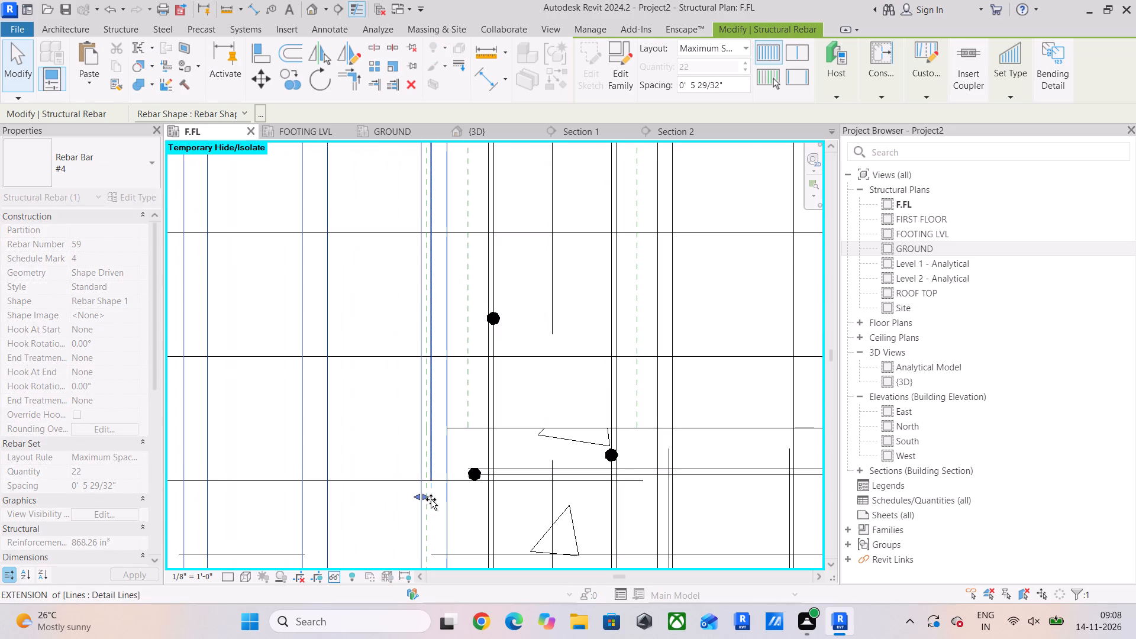
drag(431, 499, 435, 503)
drag(435, 503, 437, 504)
scroll(430, 486, up, 5)
drag(415, 508, 425, 508)
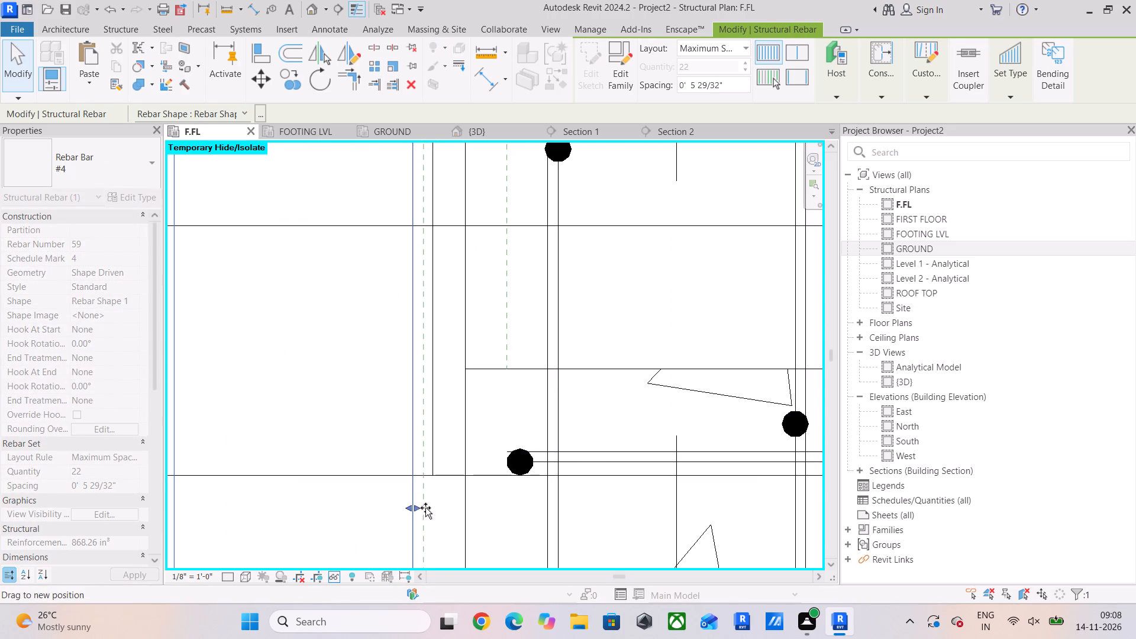
drag(425, 508, 435, 508)
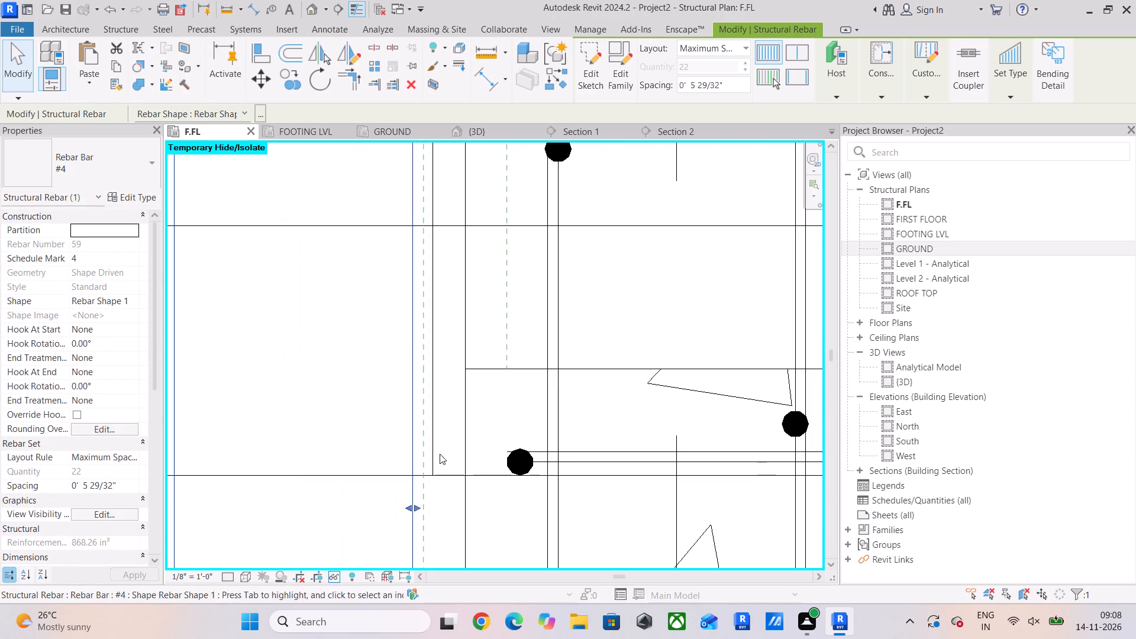
Compare the shifted #4 slab bars with the stirrups and the slab bars above at the upper horizontal beam.
scroll(432, 454, down, 16)
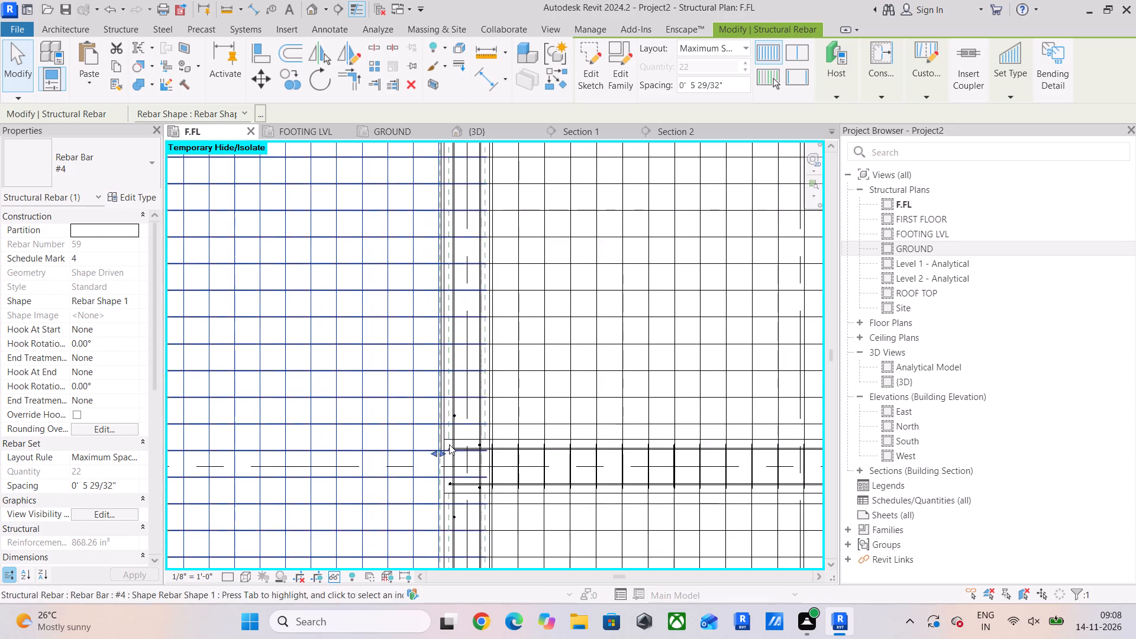
middle_drag(450, 444, 476, 551)
scroll(478, 487, down, 6)
scroll(479, 292, up, 5)
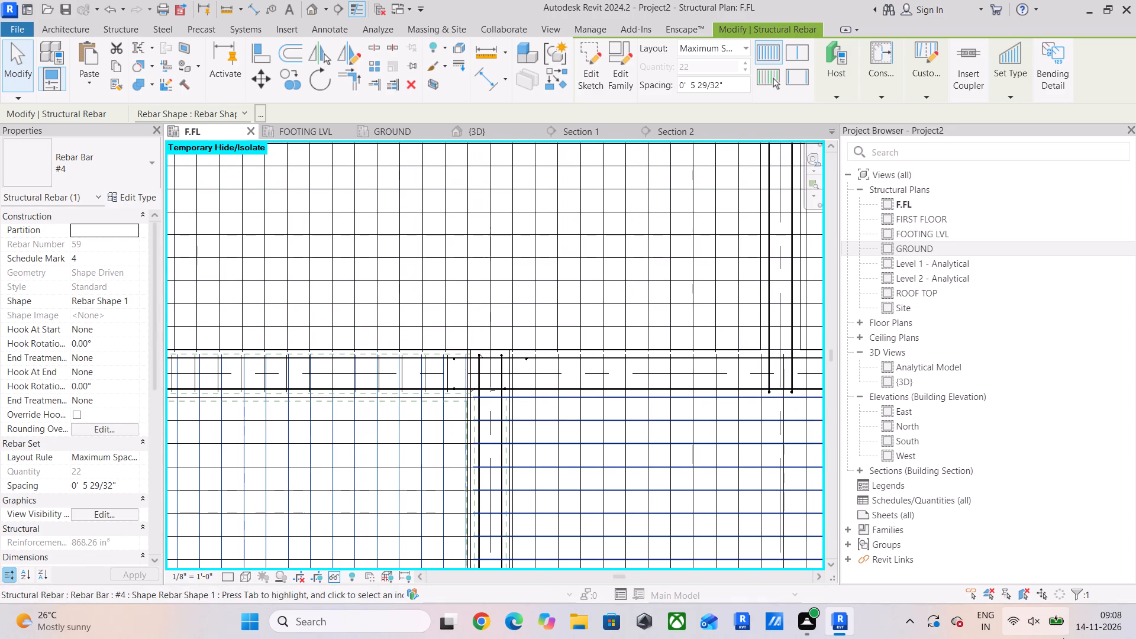
scroll(430, 364, up, 3)
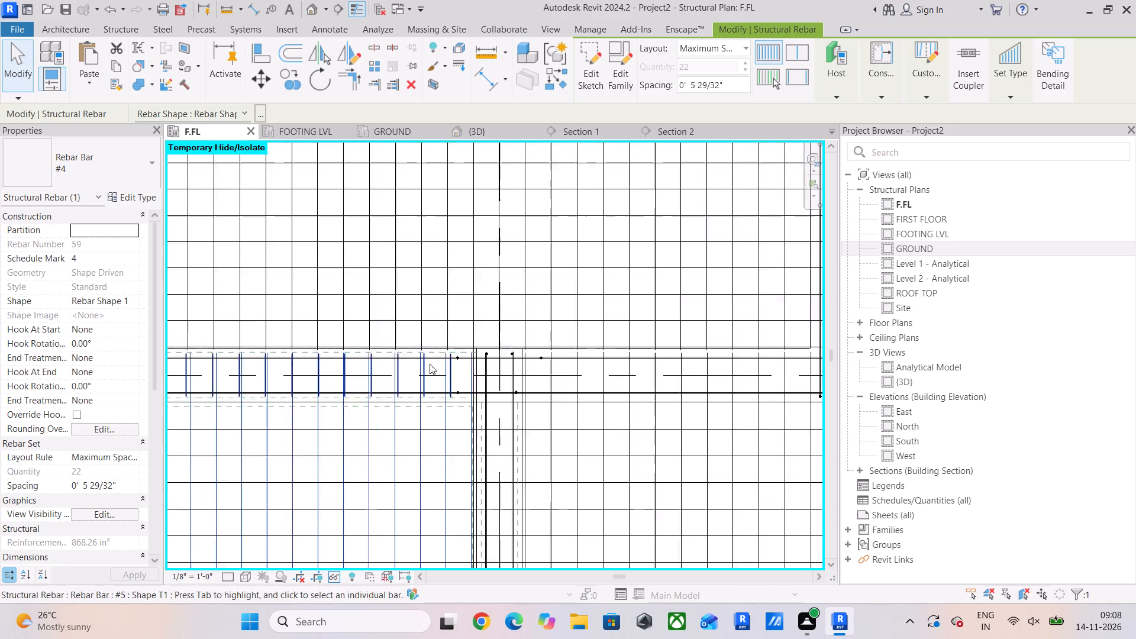
scroll(430, 364, up, 3)
scroll(476, 385, up, 5)
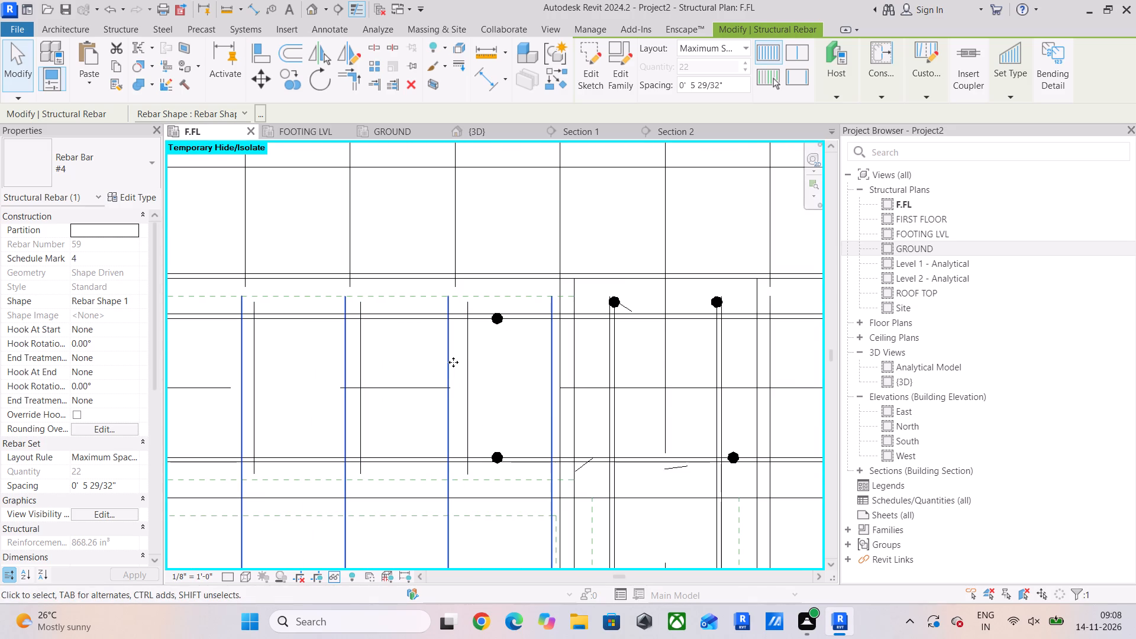
click(453, 362)
Examine the slab bar set's east end against the detail line near the lower horizontal beam.
scroll(573, 482, down, 5)
middle_drag(579, 492, 608, 285)
scroll(608, 266, up, 1)
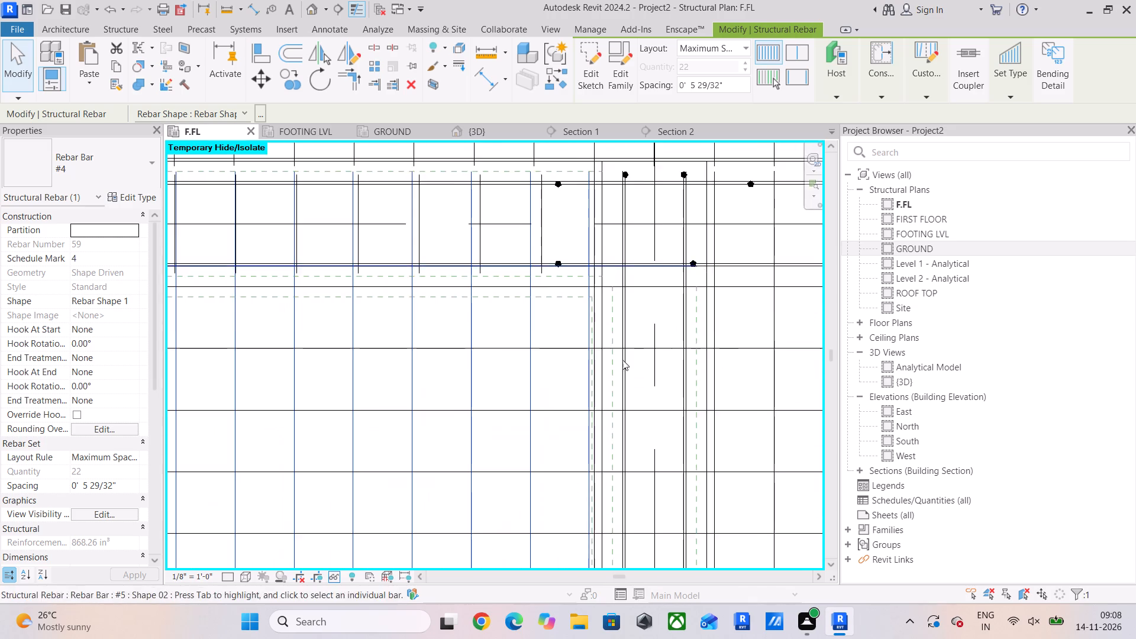
scroll(641, 470, down, 5)
middle_drag(636, 482, 451, 186)
scroll(486, 376, down, 4)
scroll(417, 461, up, 5)
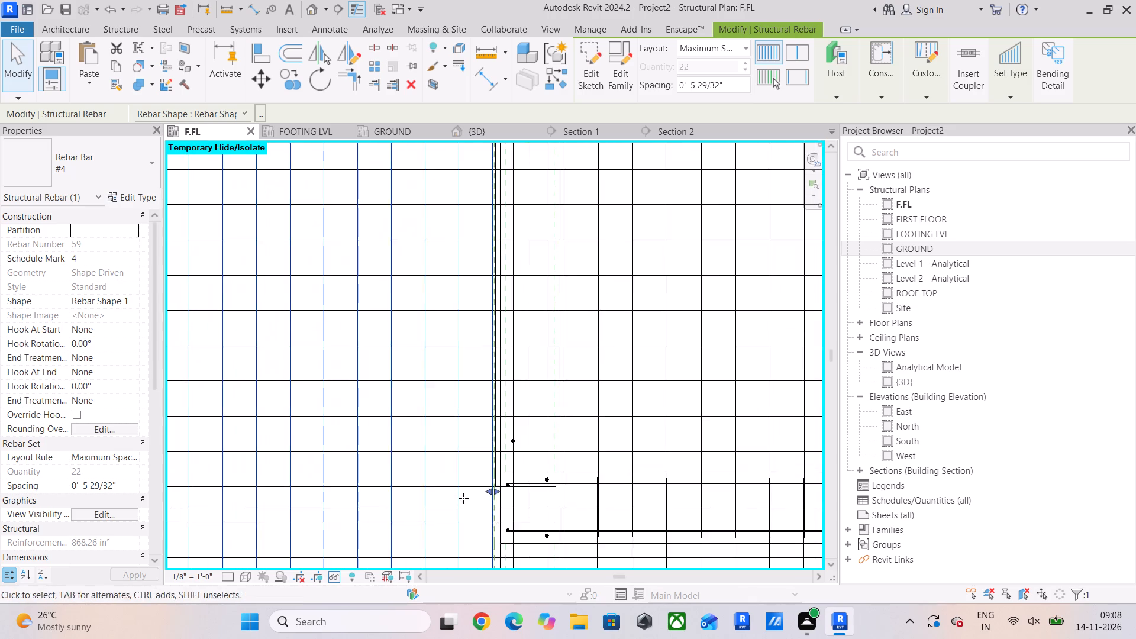
scroll(463, 498, up, 12)
middle_drag(490, 501, 378, 501)
scroll(471, 445, up, 6)
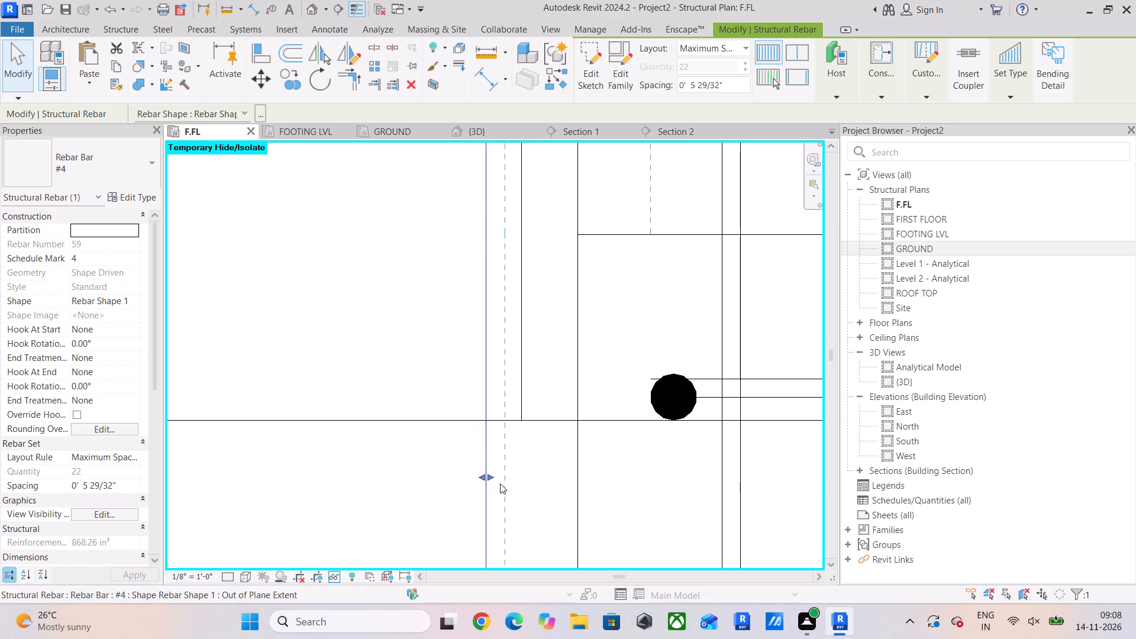
scroll(505, 448, down, 20)
scroll(505, 448, down, 4)
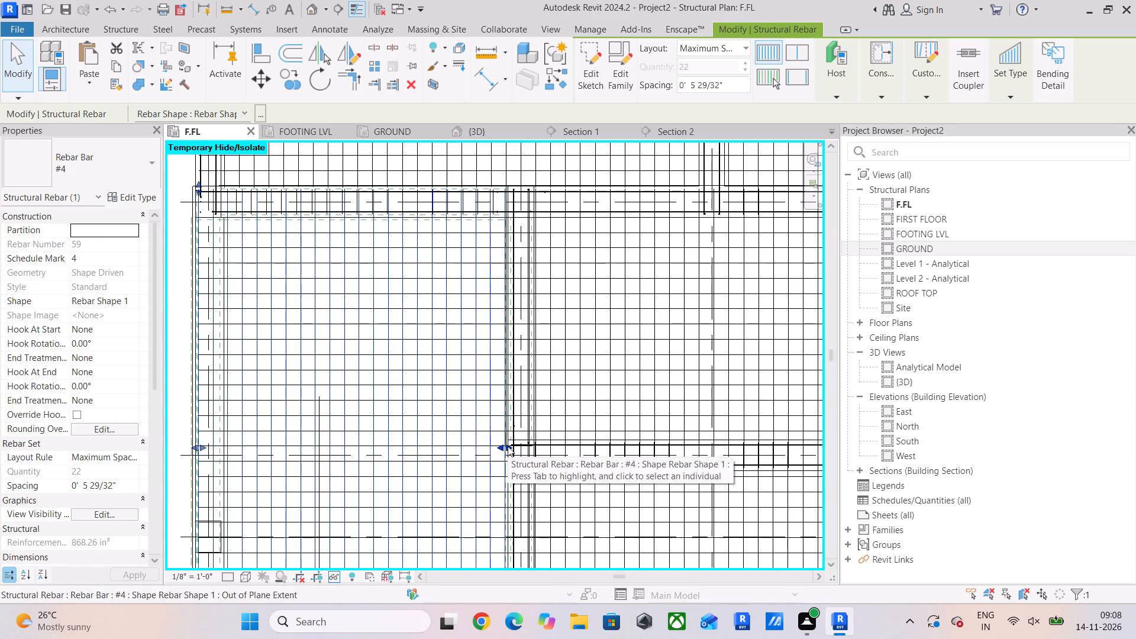
Align the east end of the upper horizontal beam's T1 stirrup set, just west of the vertical beam, with the slab bar above.
scroll(508, 206, up, 7)
middle_drag(508, 242, 499, 314)
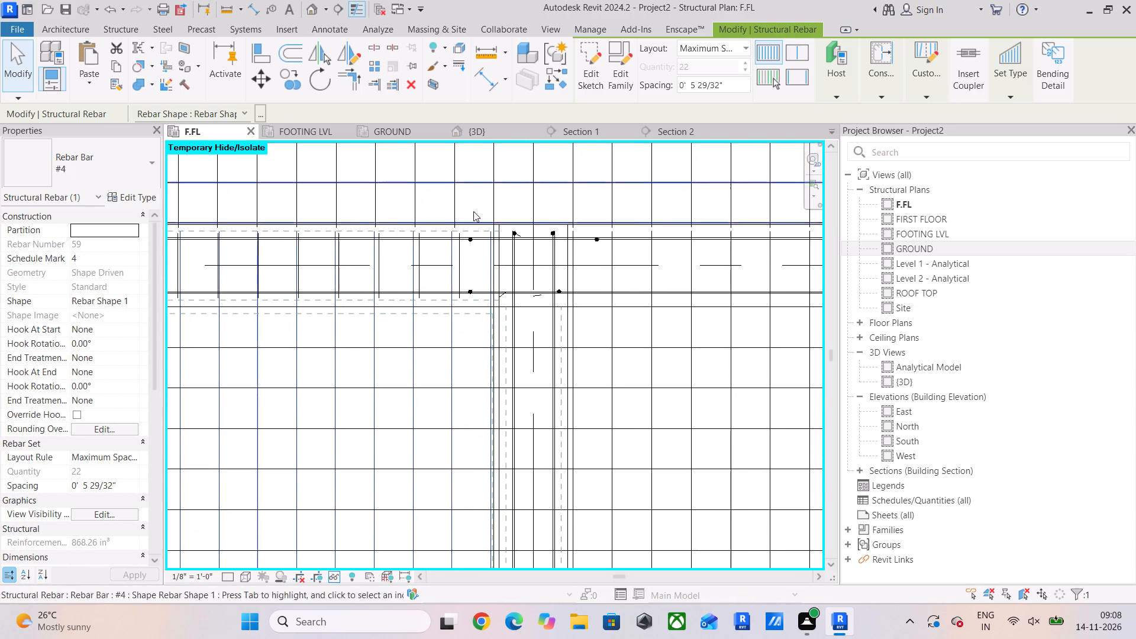
scroll(473, 205, up, 6)
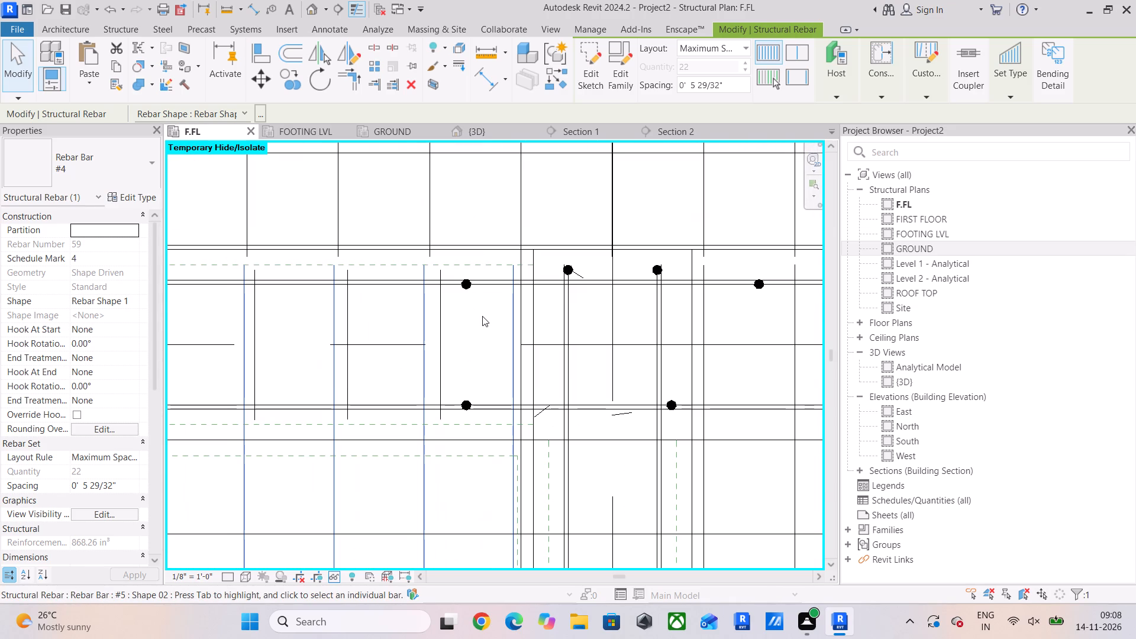
scroll(482, 316, down, 4)
middle_drag(481, 336, 462, 204)
scroll(466, 353, down, 5)
scroll(455, 251, up, 11)
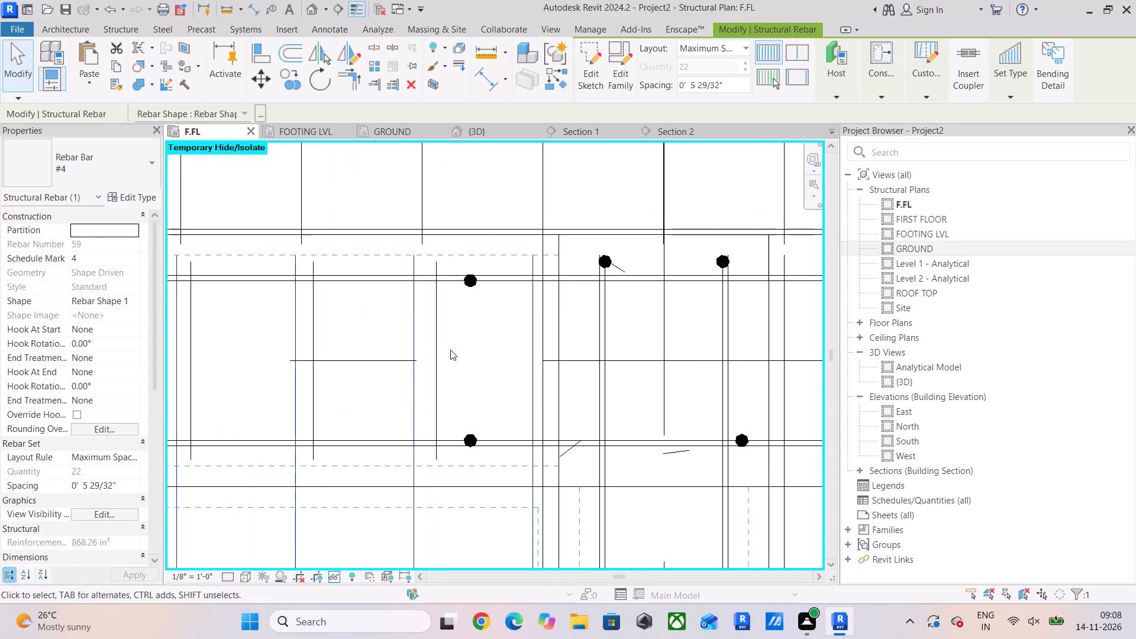
click(439, 340)
drag(434, 358, 427, 359)
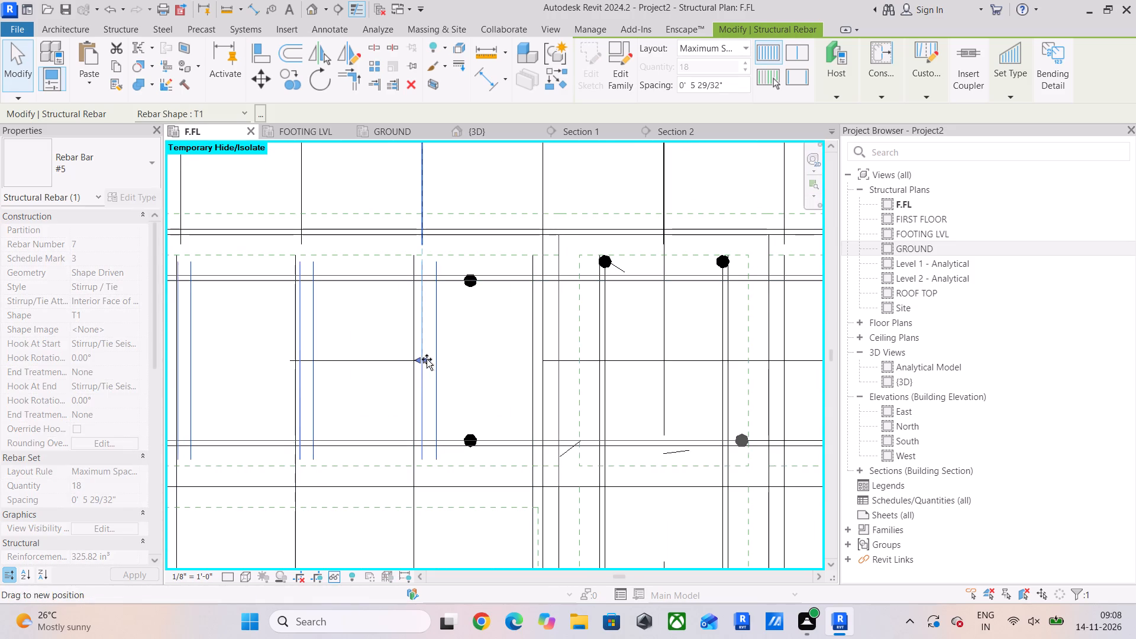
drag(427, 359, 426, 360)
Pull the east end of the vertical #4 slab bar set west to line up with the upper horizontal beam's last T1 stirrup.
scroll(458, 435, down, 5)
middle_drag(466, 433, 502, 256)
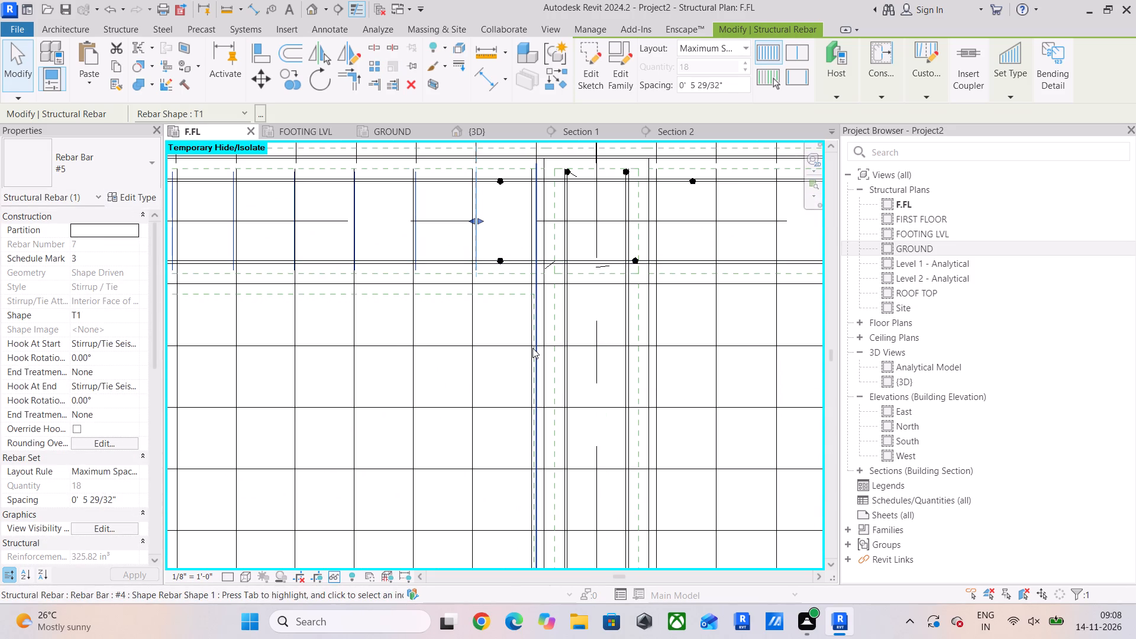
click(529, 359)
scroll(504, 404, down, 6)
middle_drag(506, 404, 489, 133)
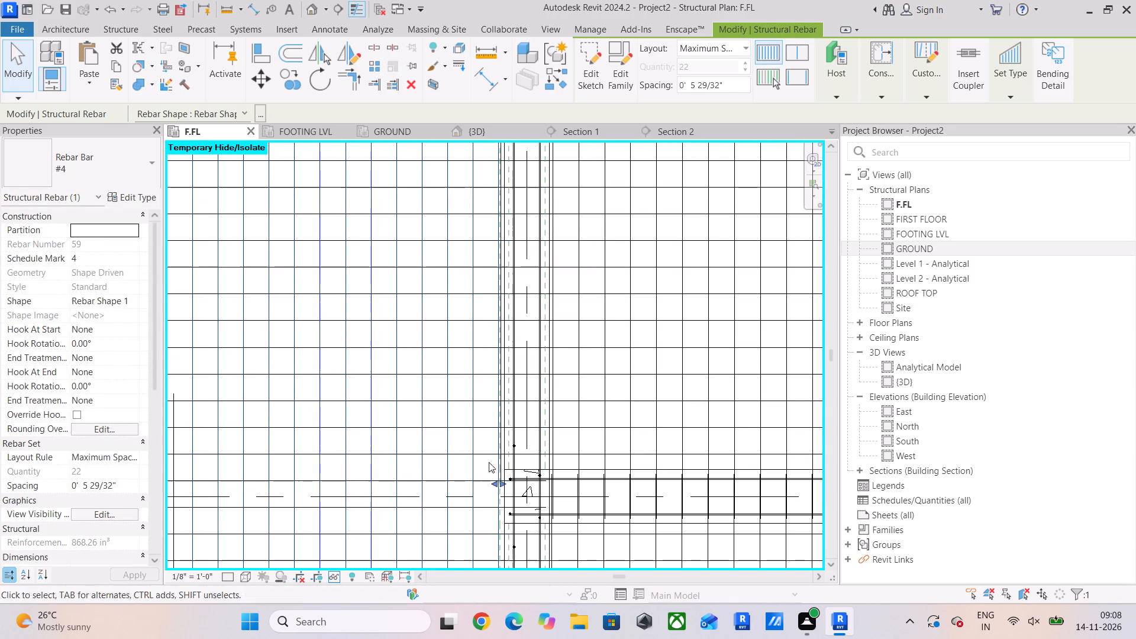
scroll(495, 484, down, 4)
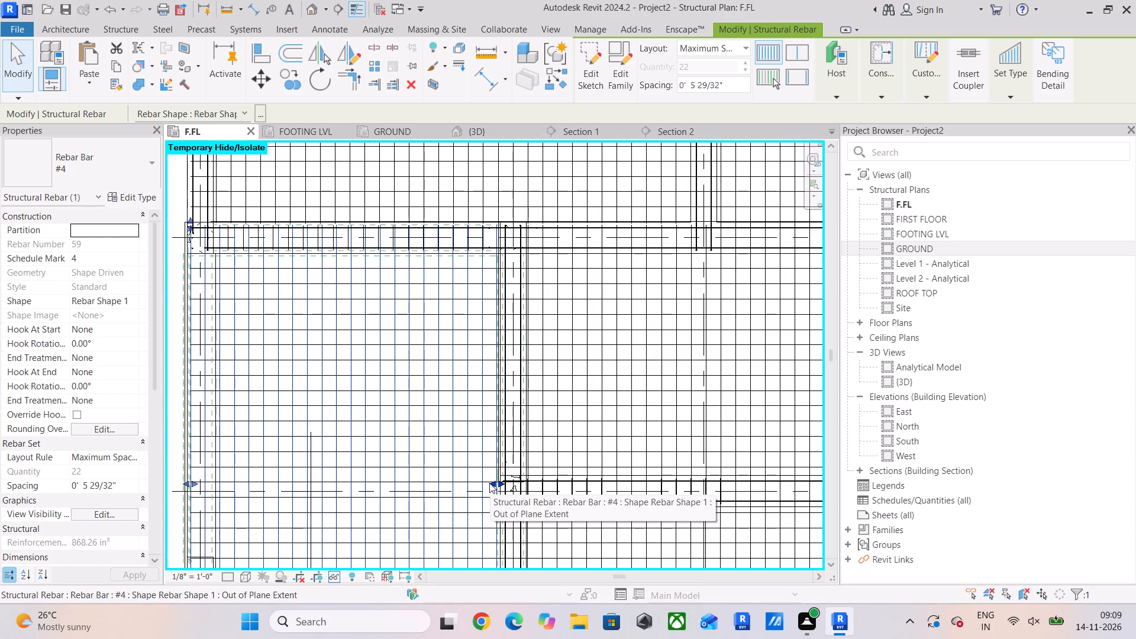
drag(491, 482, 476, 482)
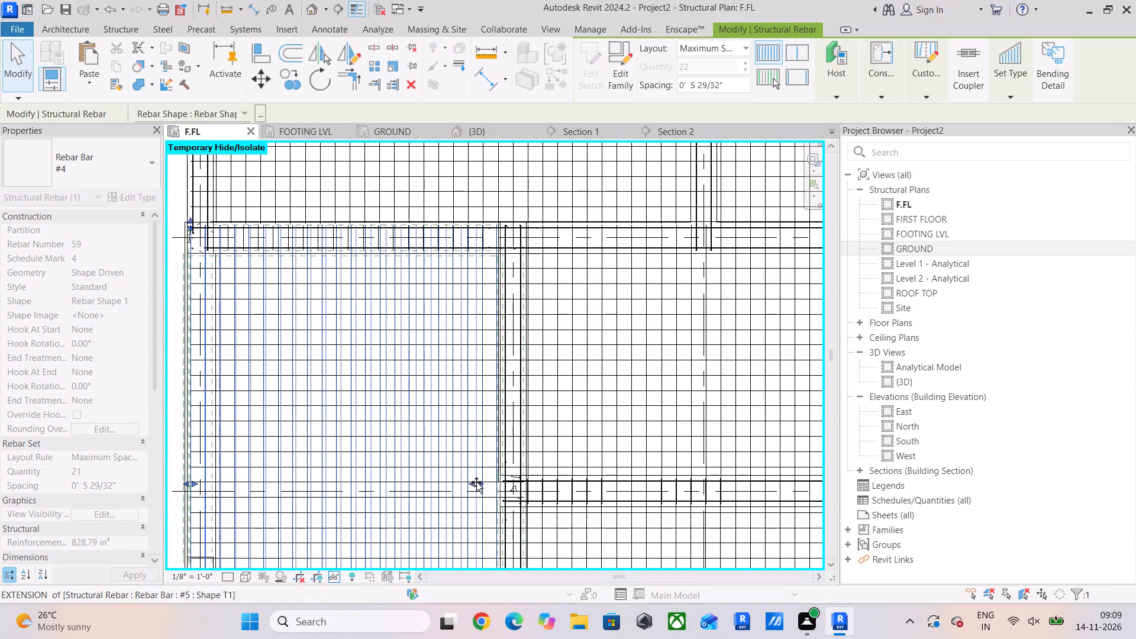
drag(476, 482, 482, 485)
scroll(501, 220, up, 11)
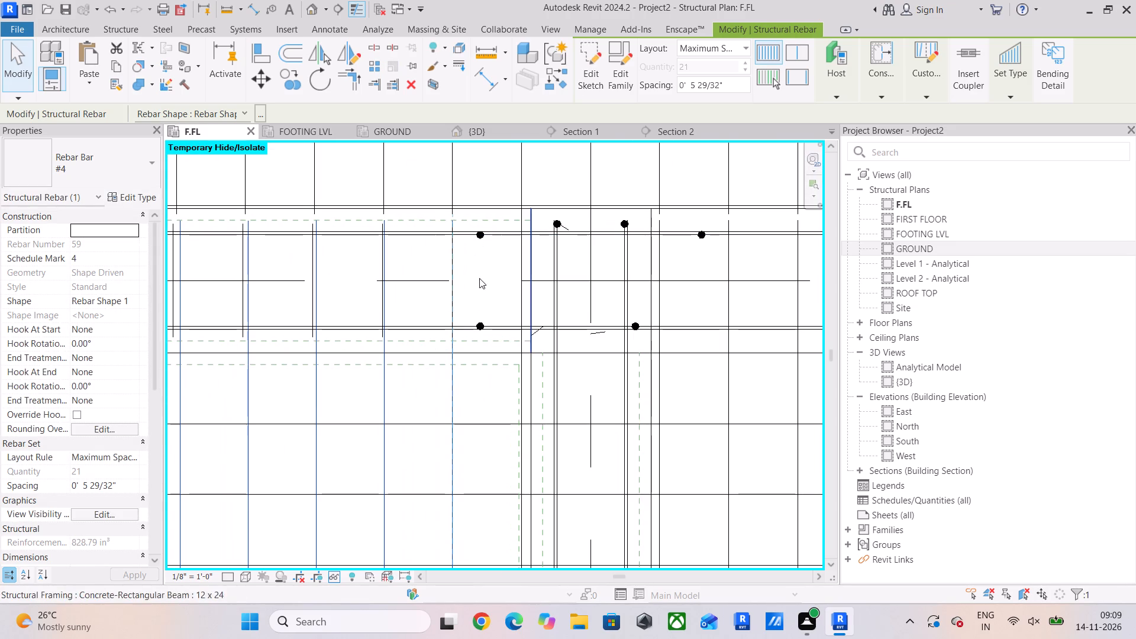
Delete the temporary vertical detail line just west of the vertical beam.
click(476, 267)
middle_drag(535, 369, 534, 227)
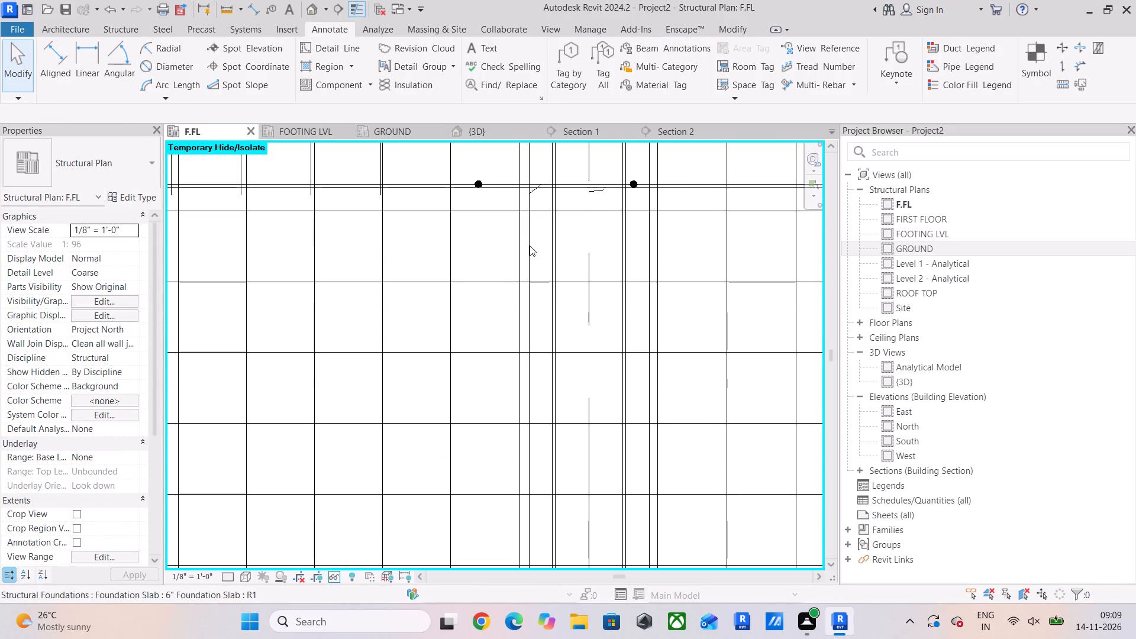
click(525, 226)
scroll(525, 232, down, 5)
middle_drag(521, 273, 496, 346)
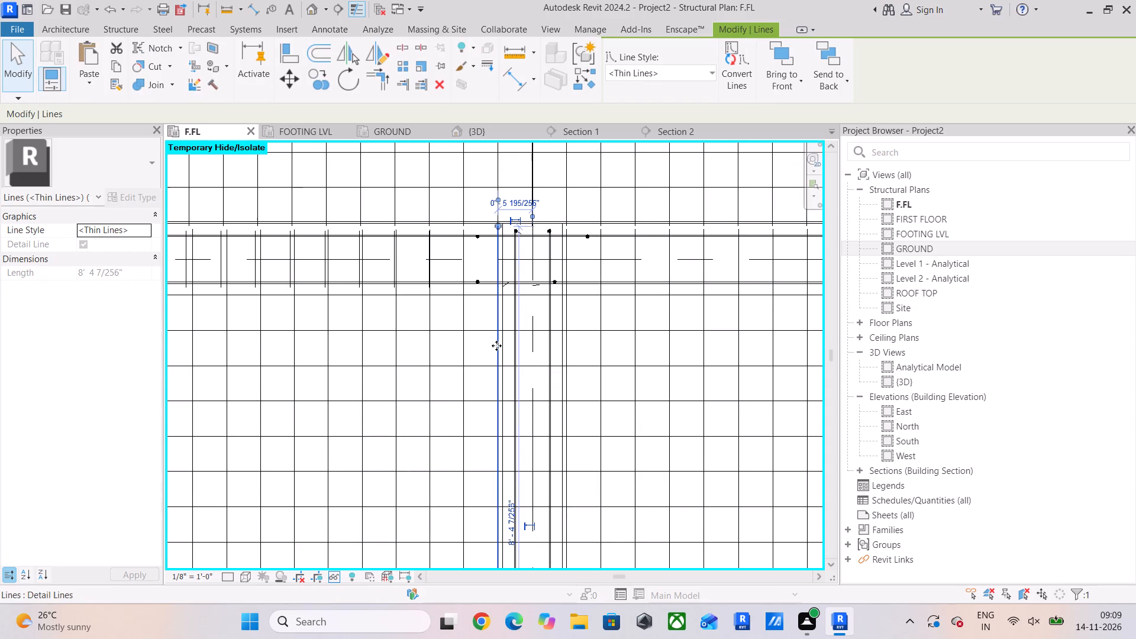
key(Delete)
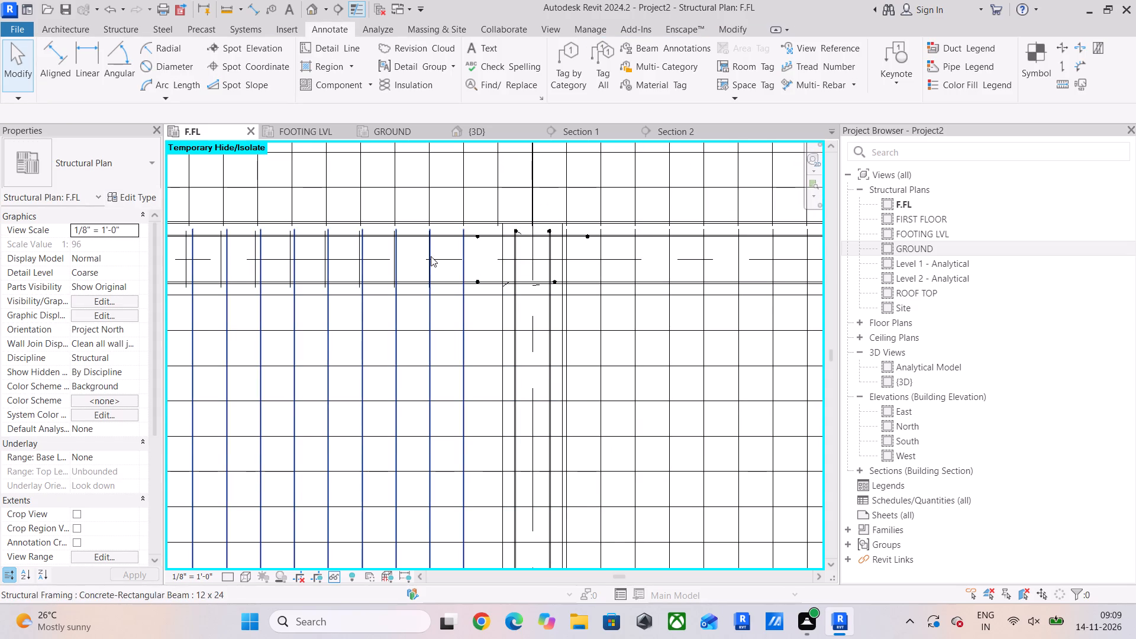
Examine the upper horizontal beam's T1 stirrup set against the vertical slab bars from its east end to its west end.
click(462, 260)
scroll(495, 248, up, 6)
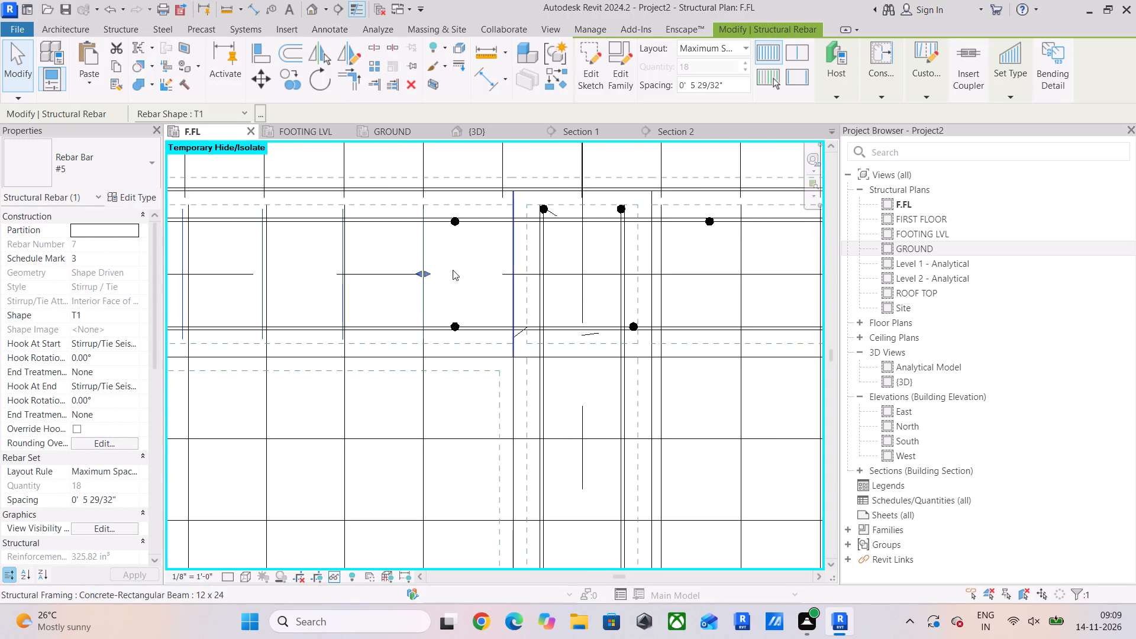
scroll(445, 273, down, 7)
middle_drag(445, 273, 750, 298)
scroll(418, 301, down, 3)
scroll(302, 306, up, 4)
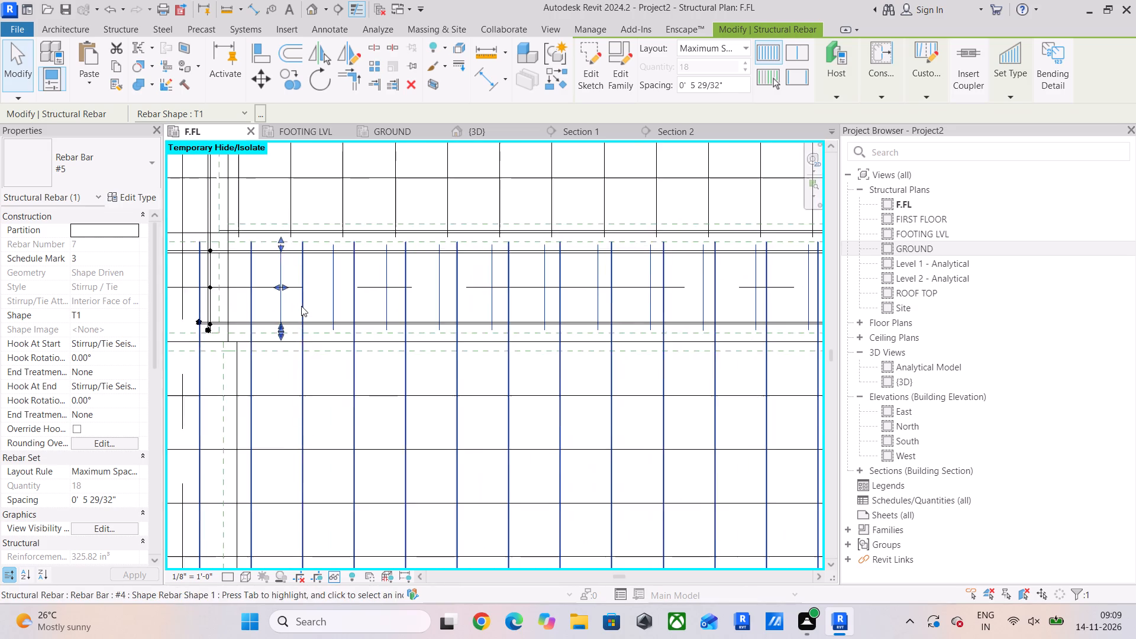
scroll(301, 306, up, 6)
Pull the west end of the vertical #4 slab bar set east, just inside the west edge beam.
click(312, 306)
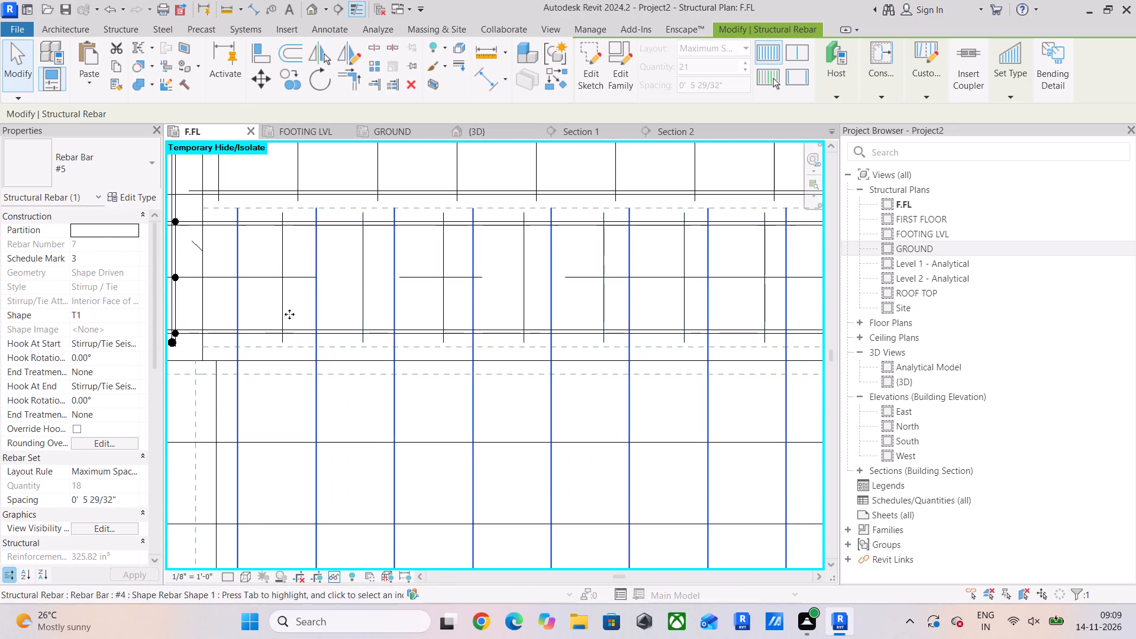
scroll(266, 322, down, 5)
middle_drag(267, 322, 313, 259)
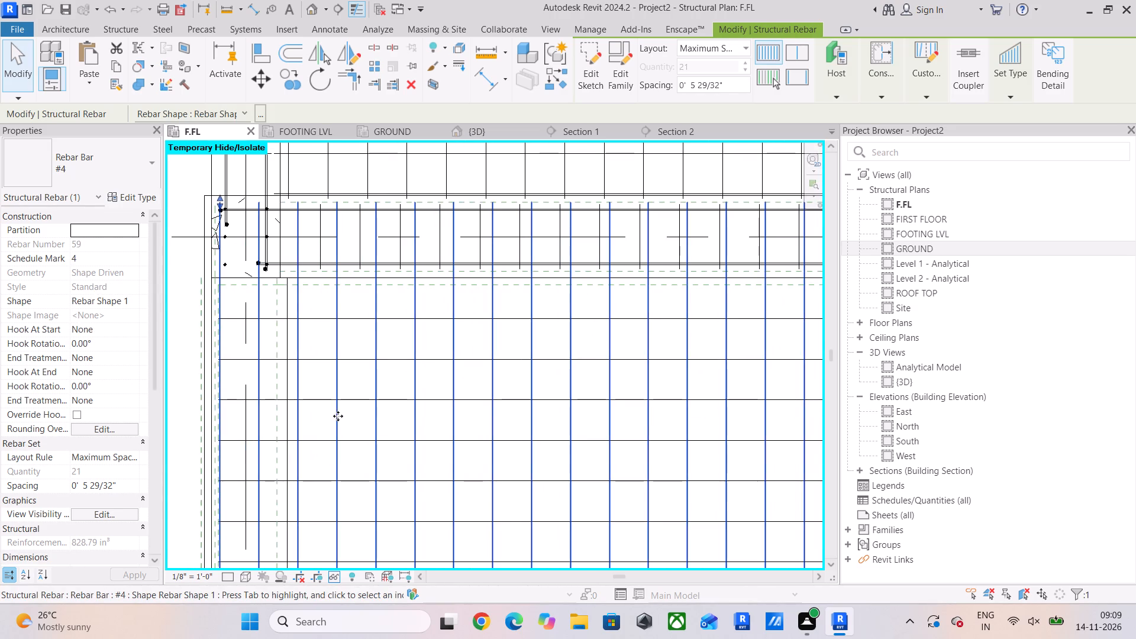
scroll(295, 475, down, 5)
middle_drag(288, 476, 327, 314)
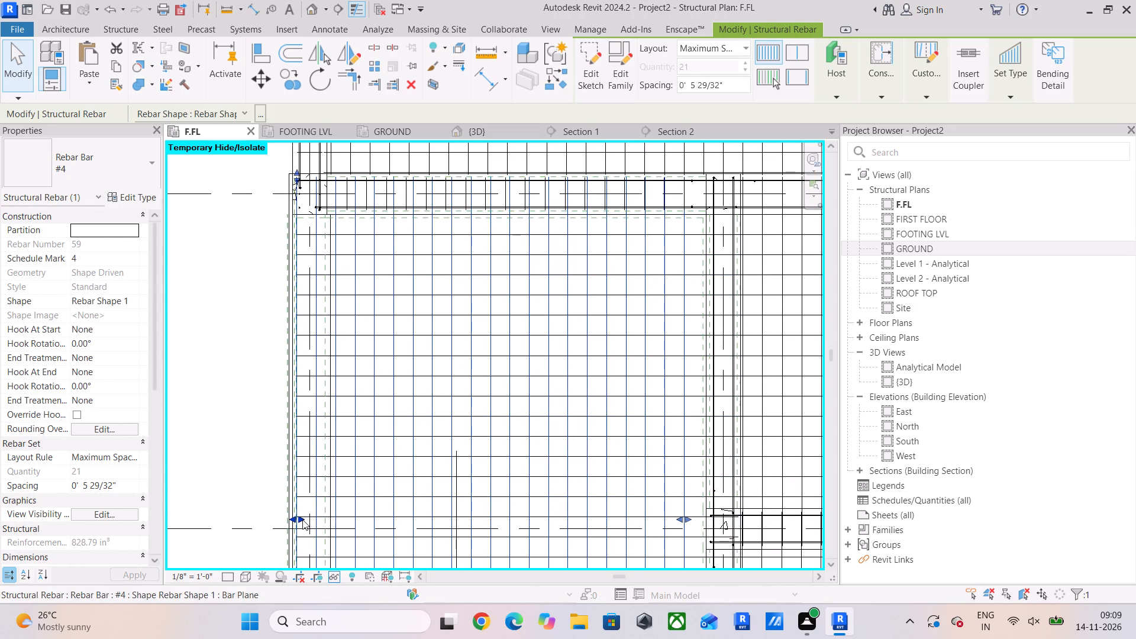
drag(301, 518, 319, 519)
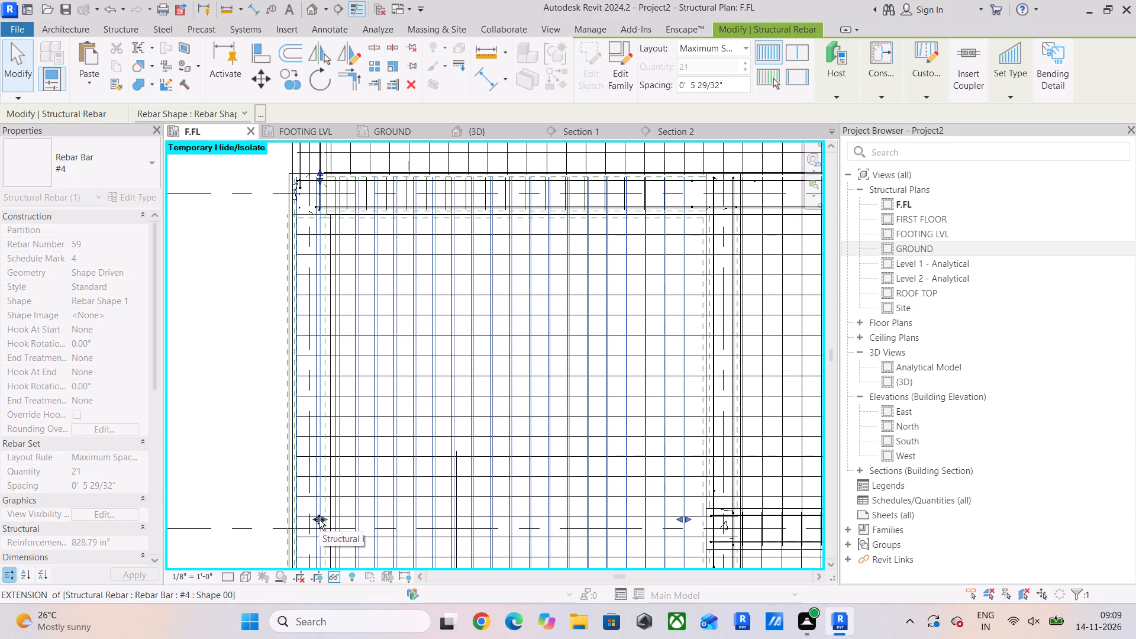
drag(319, 519, 338, 519)
scroll(325, 275, up, 4)
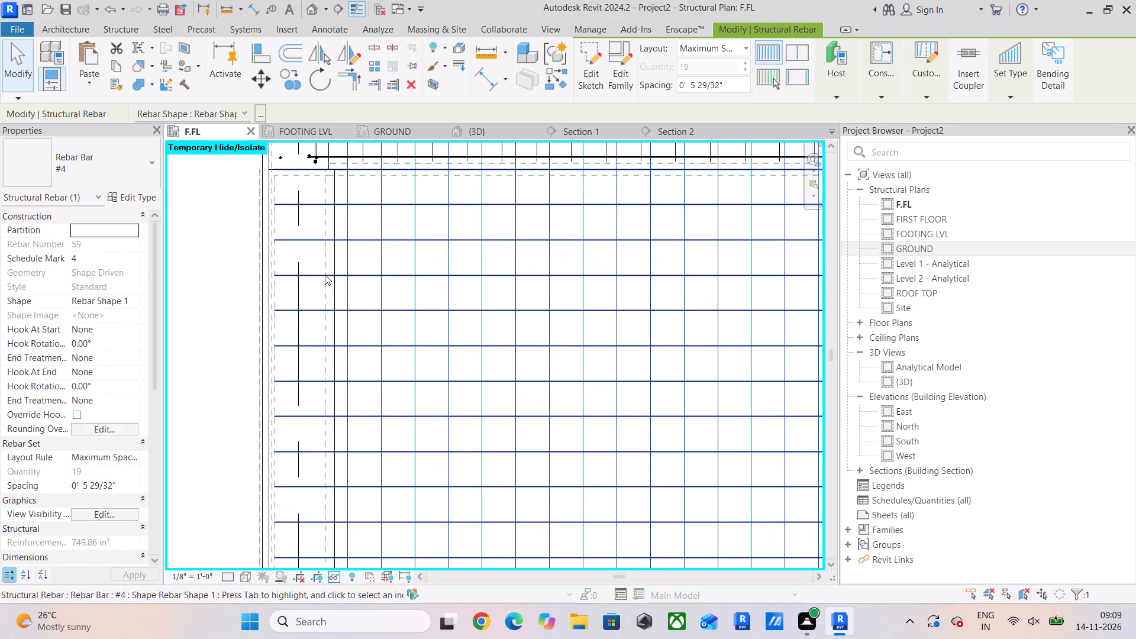
Draw a vertical detail line about 8'-9" long down from the westernmost slab bar above the upper horizontal beam.
middle_drag(325, 274, 345, 518)
scroll(363, 335, up, 6)
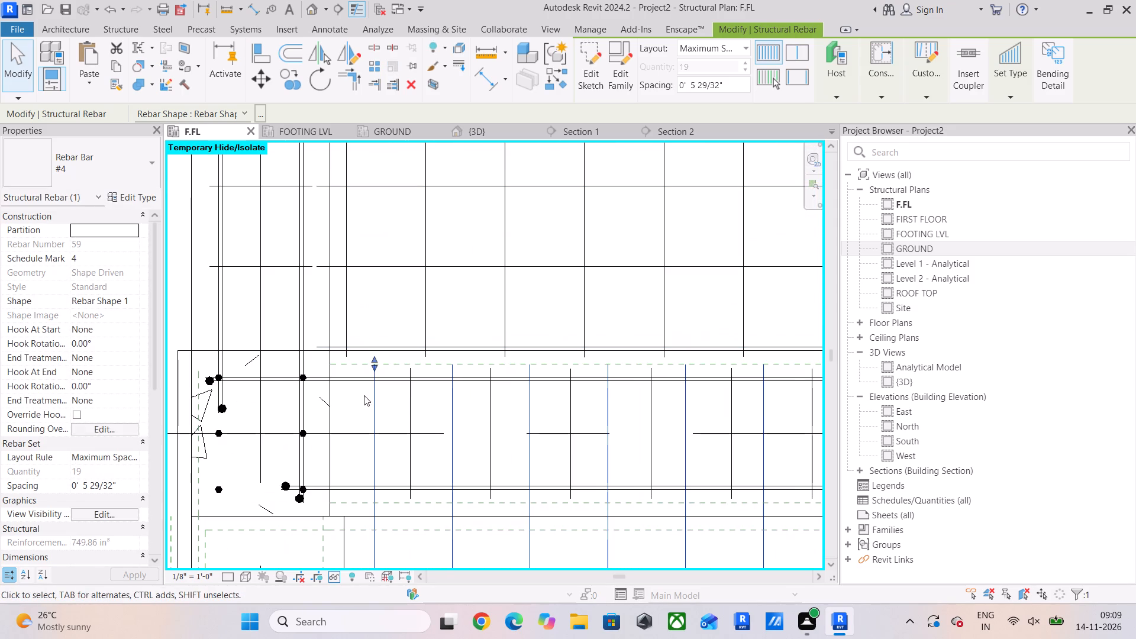
click(341, 27)
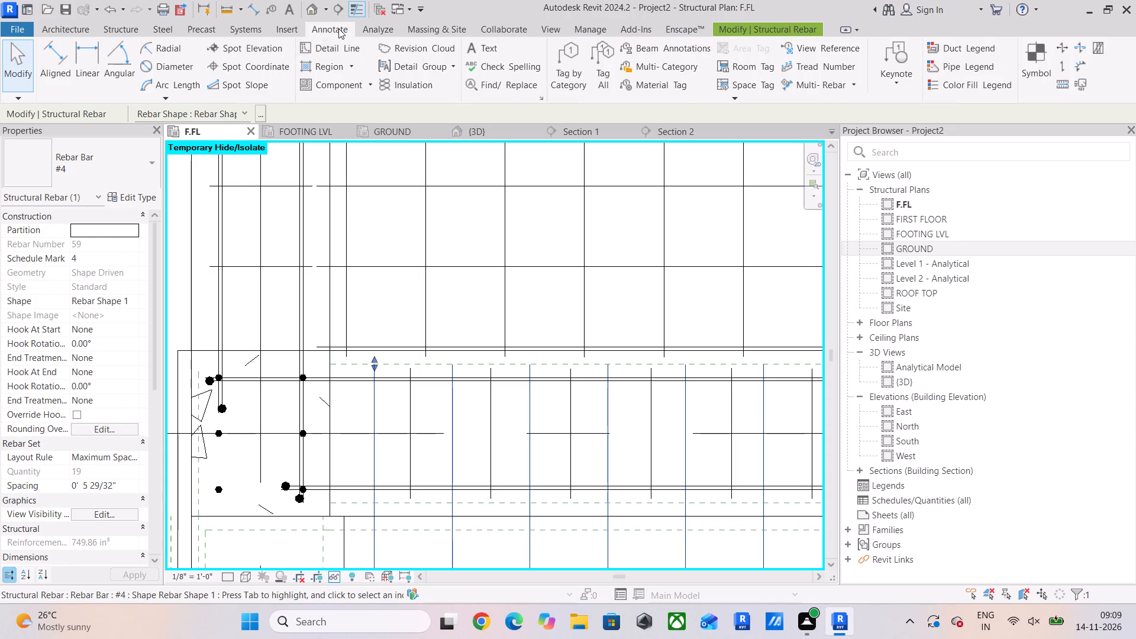
click(317, 48)
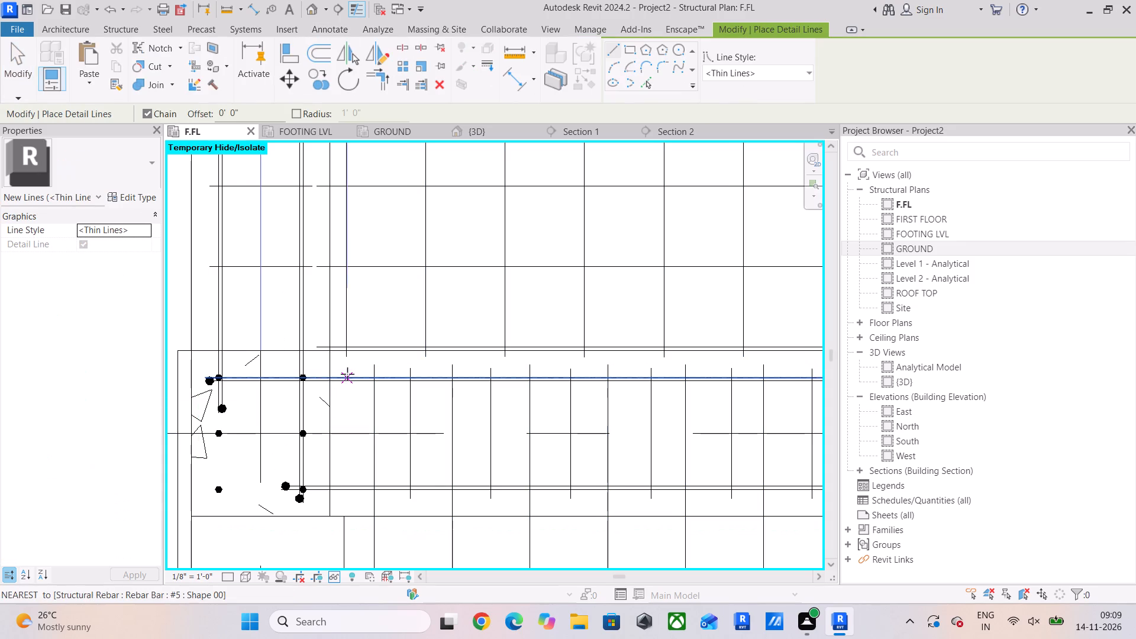
click(347, 364)
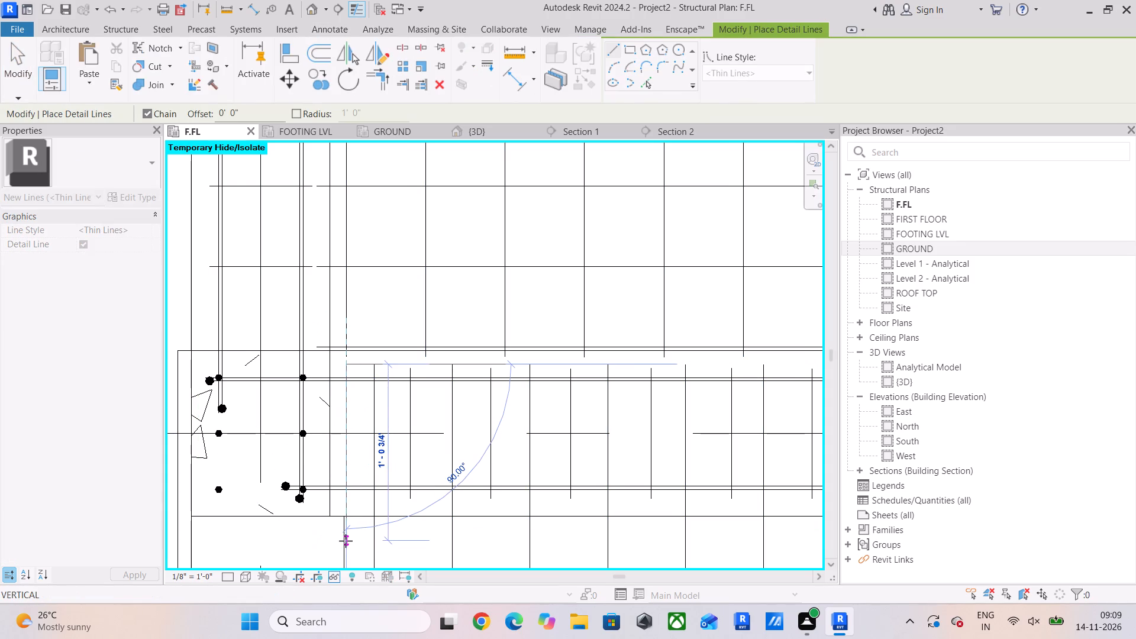
key(Escape)
click(349, 355)
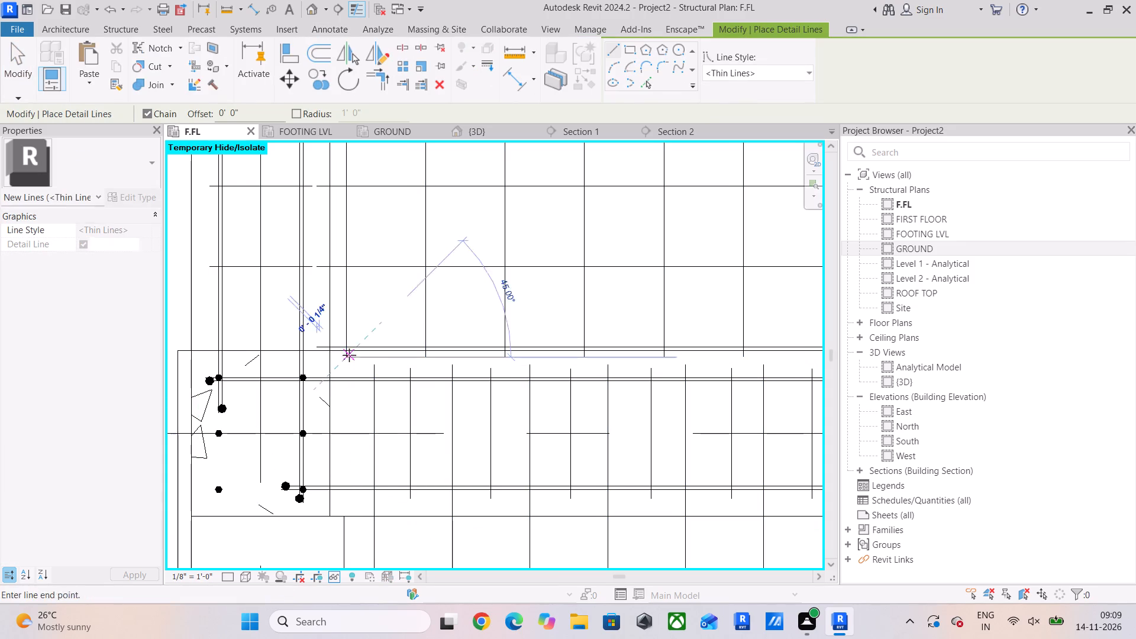
scroll(348, 543, down, 6)
middle_drag(351, 540, 362, 321)
scroll(386, 433, down, 5)
middle_drag(373, 466, 377, 231)
click(373, 418)
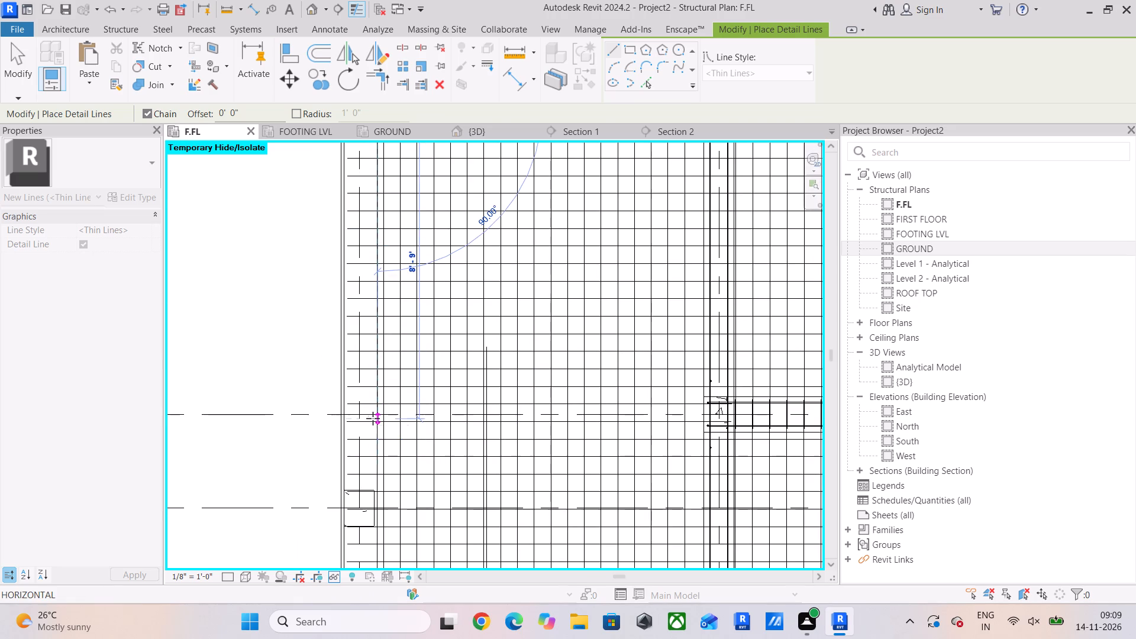
key(Escape)
key(Escape)
key(Escape)
Move the west end of the vertical #4 slab bar set onto the new detail line beside the west edge beam.
scroll(377, 401, up, 4)
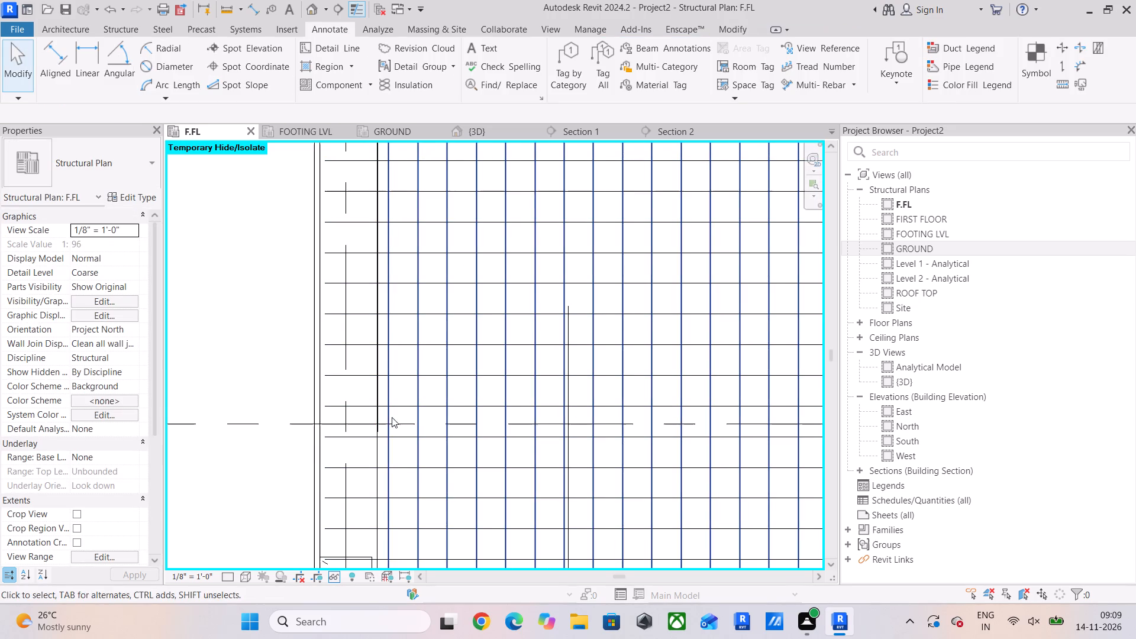
click(392, 417)
scroll(386, 426, up, 9)
drag(393, 392, 386, 394)
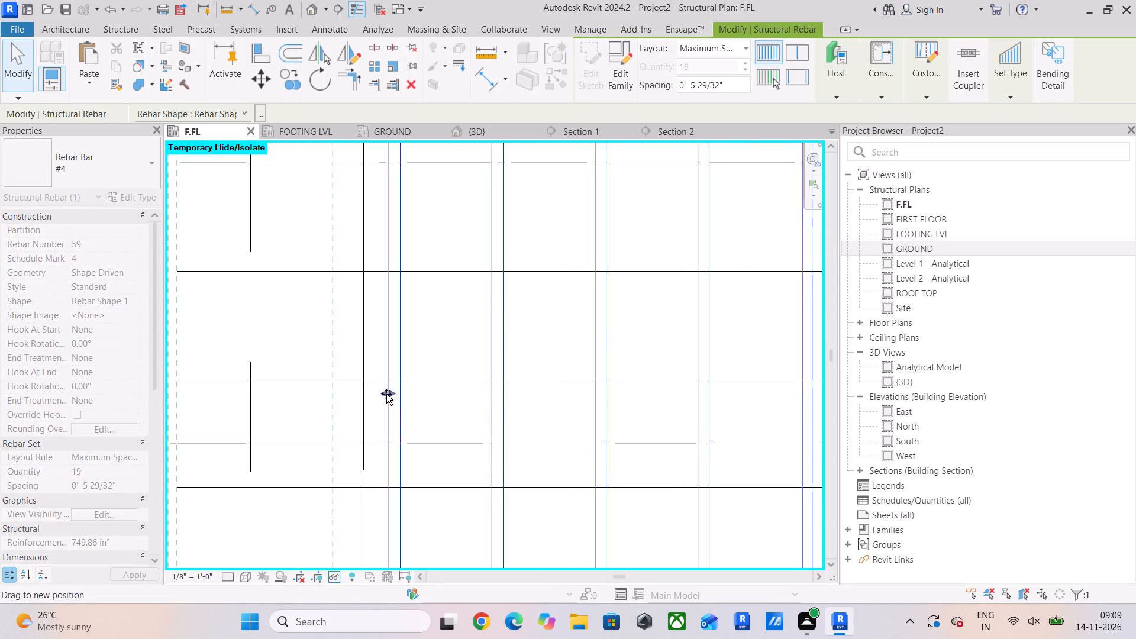
drag(386, 394, 369, 404)
key(Escape)
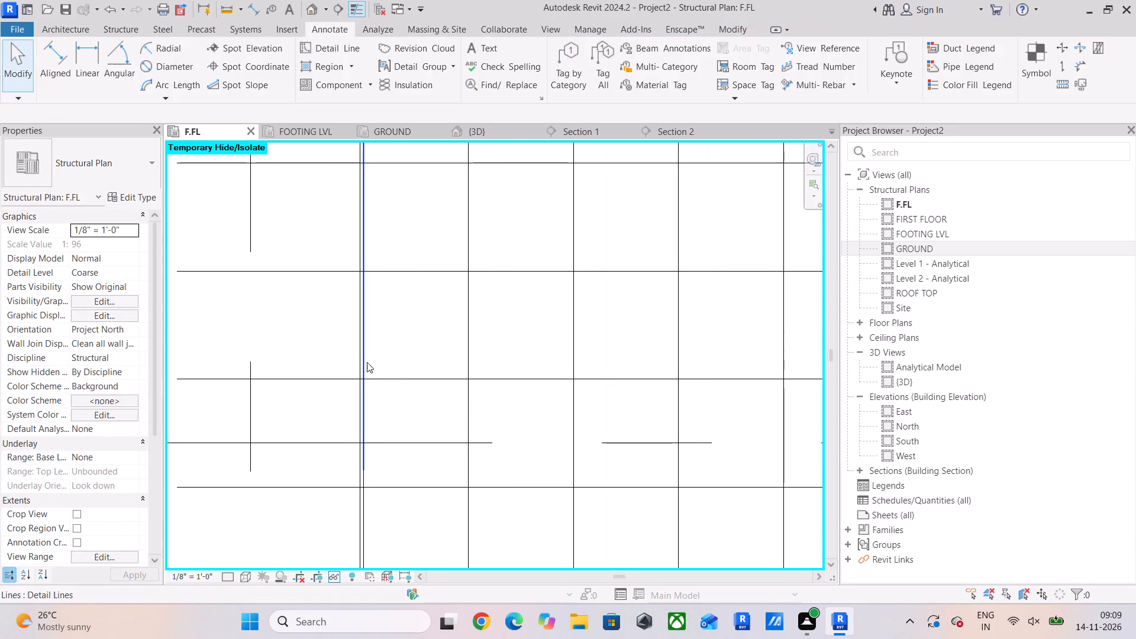
Delete the temporary vertical detail line at the slab bar set's west end.
click(366, 360)
key(Delete)
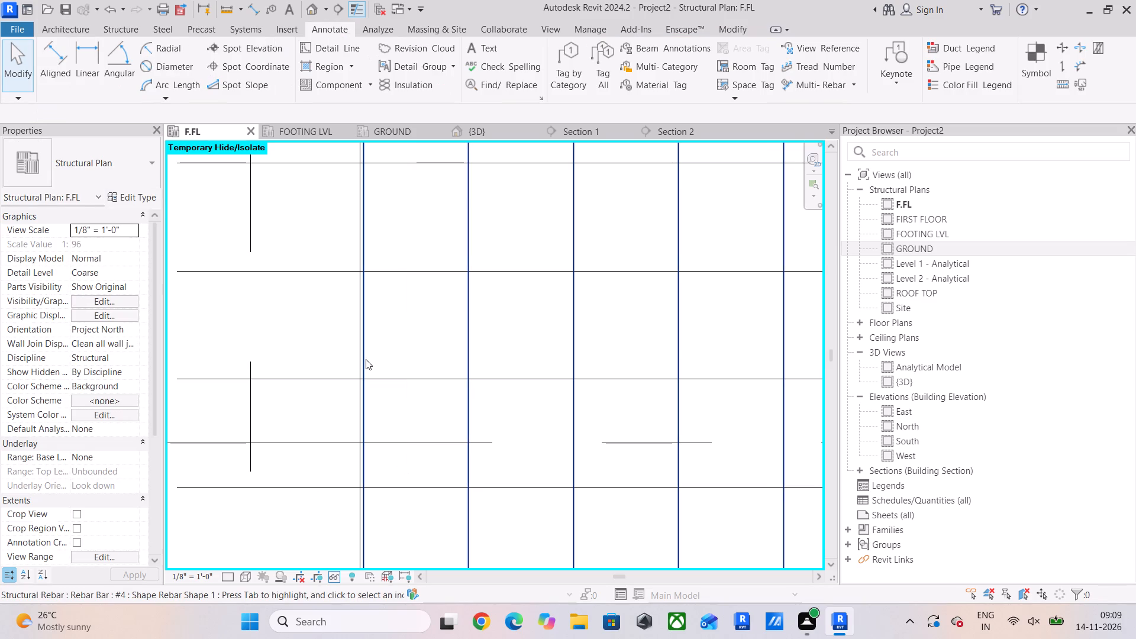
Examine how the shifted vertical slab bars line up with the stirrups and slab bars above at the upper beam's west end.
click(435, 382)
scroll(433, 384, down, 5)
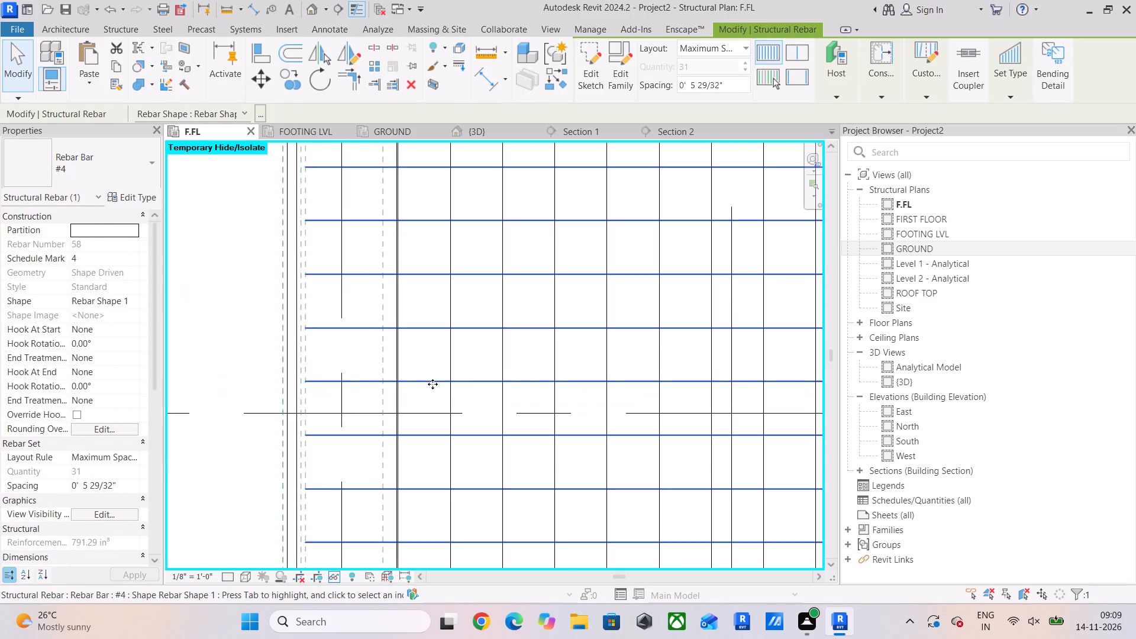
middle_drag(437, 388, 456, 421)
scroll(457, 421, down, 5)
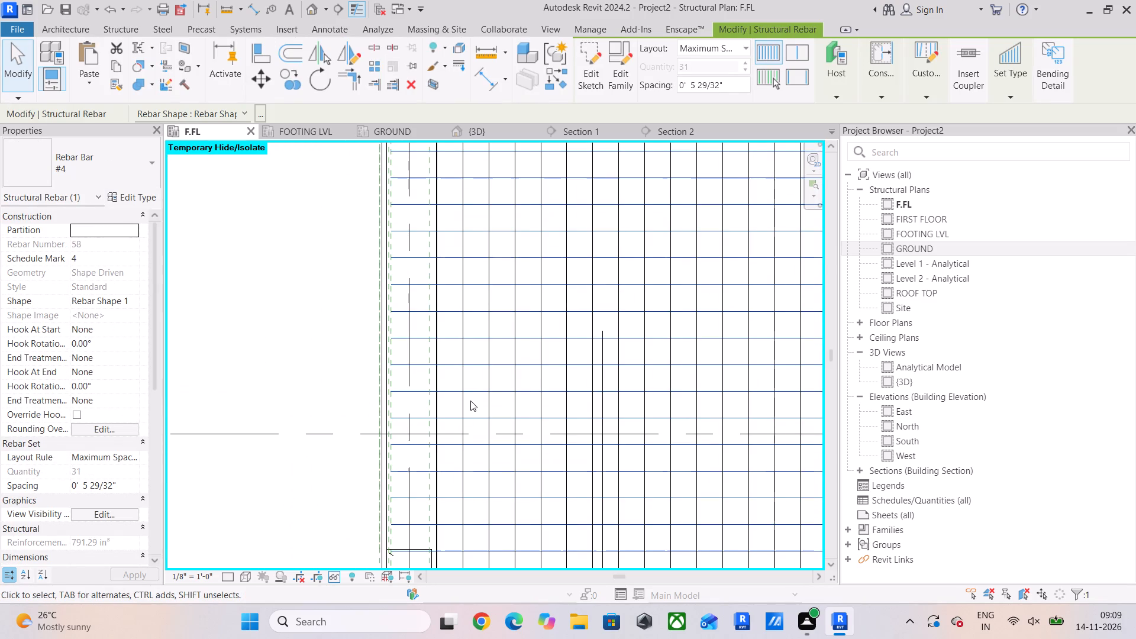
scroll(470, 401, down, 3)
middle_drag(476, 396, 485, 566)
middle_drag(501, 433, 501, 486)
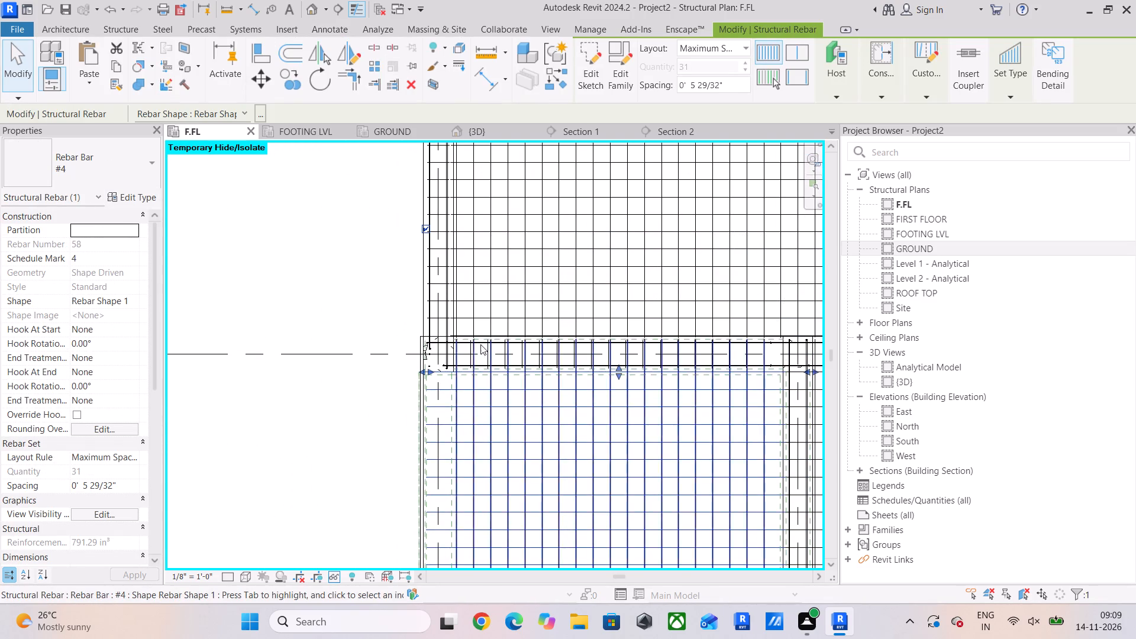
scroll(451, 288, up, 5)
scroll(463, 446, down, 4)
middle_drag(463, 446, 448, 314)
scroll(464, 443, up, 1)
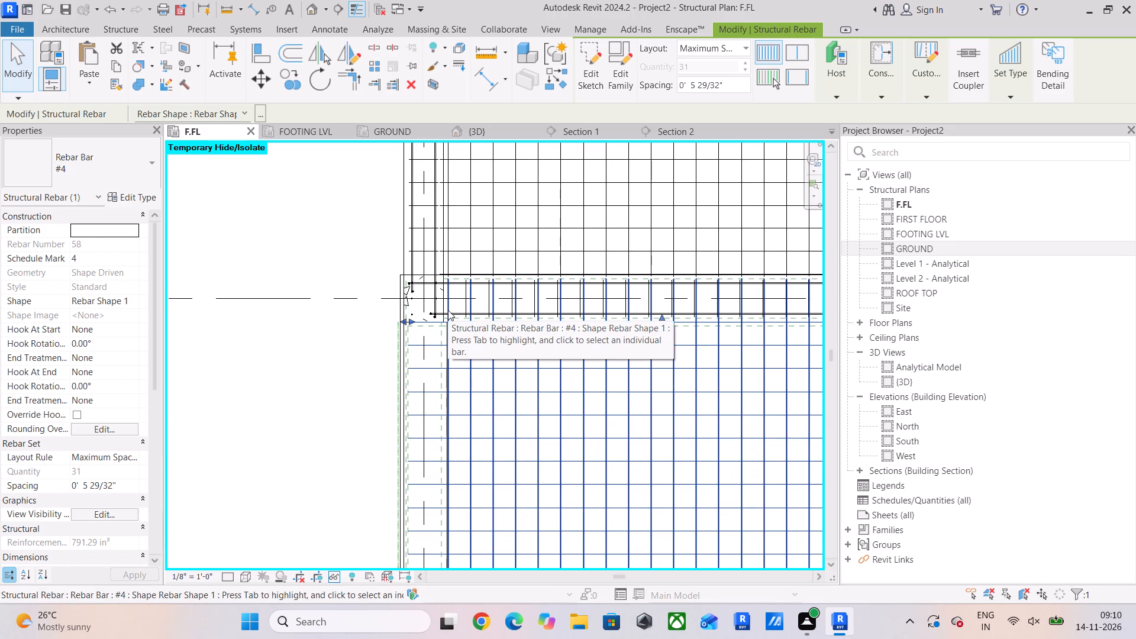
scroll(469, 417, up, 5)
scroll(433, 344, up, 4)
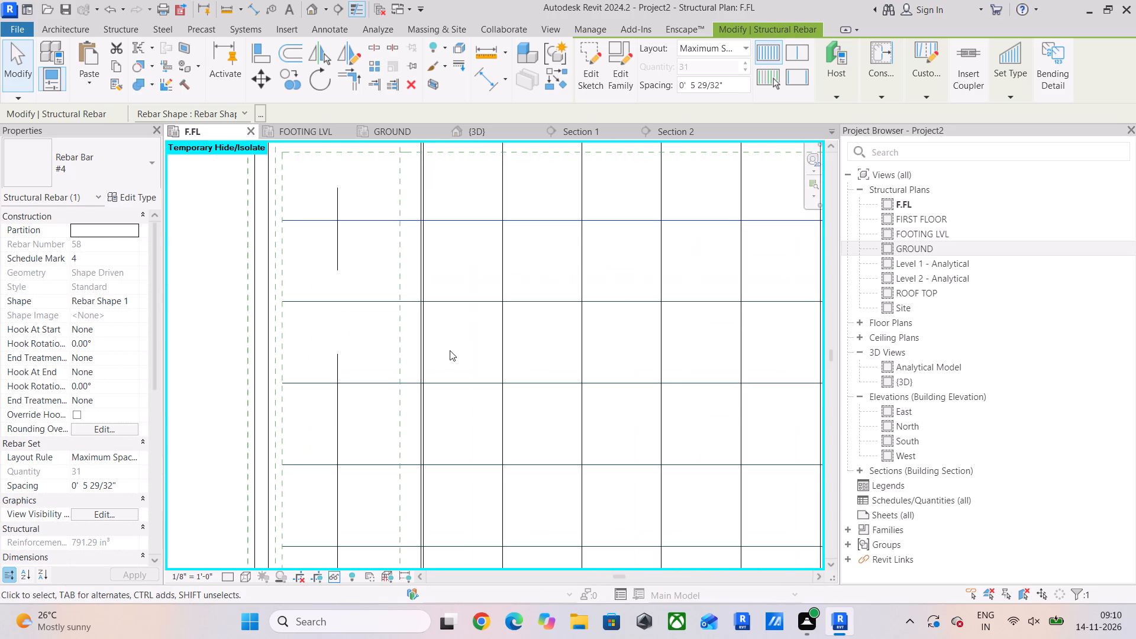
Draw a horizontal detail line about 0'-5 189/256" long between two adjacent vertical slab bars near the west edge beam.
click(323, 31)
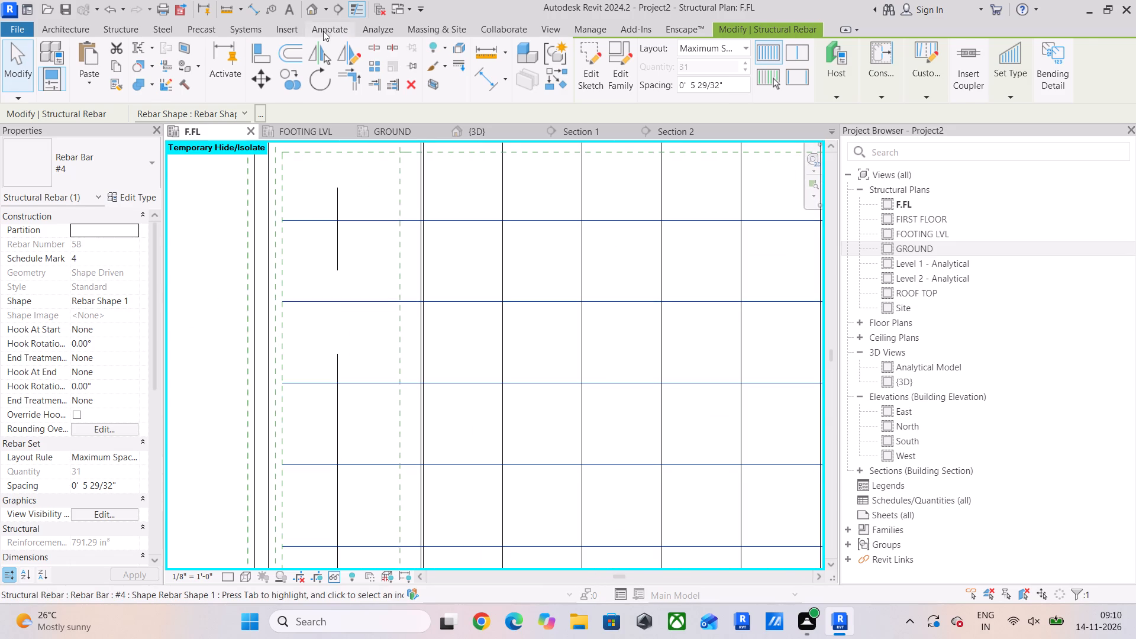
drag(340, 53, 341, 60)
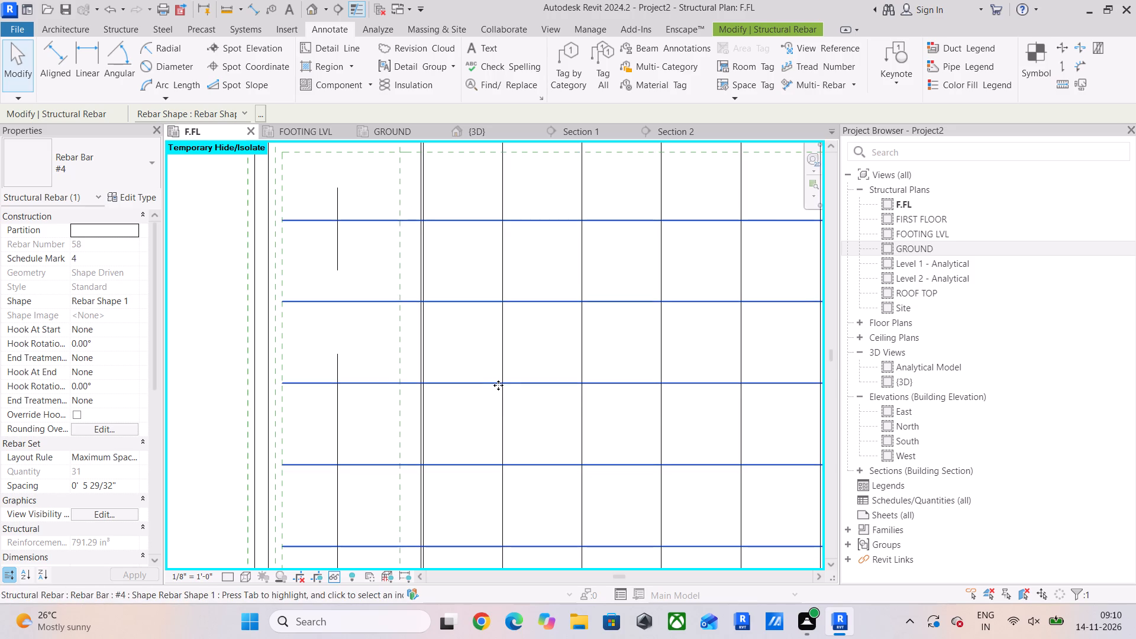
click(338, 46)
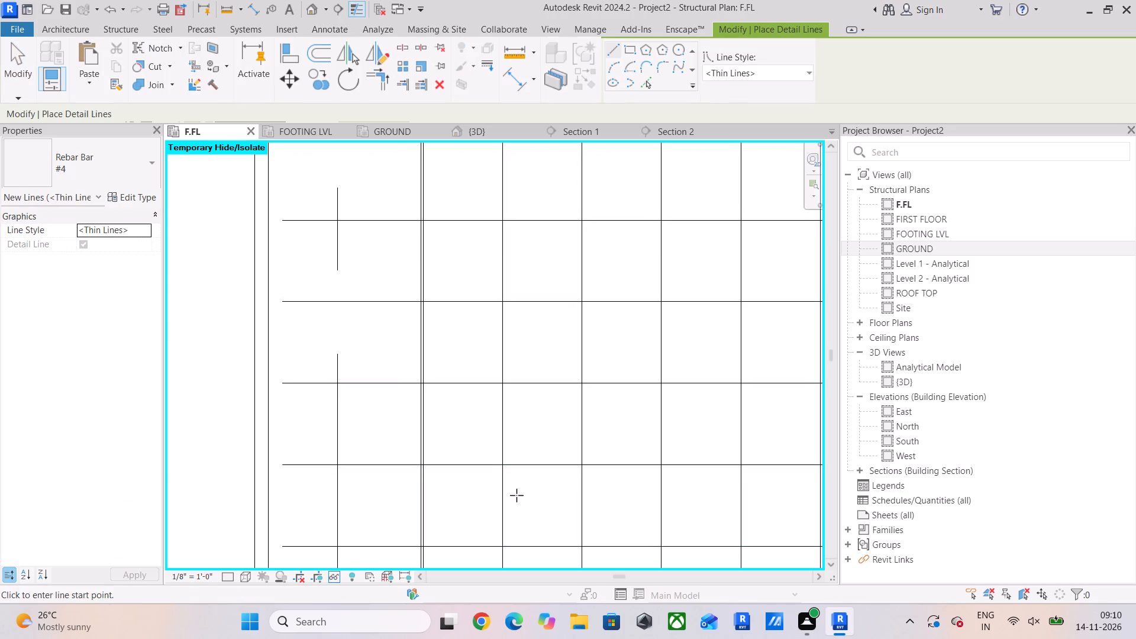
scroll(504, 467, up, 5)
click(504, 466)
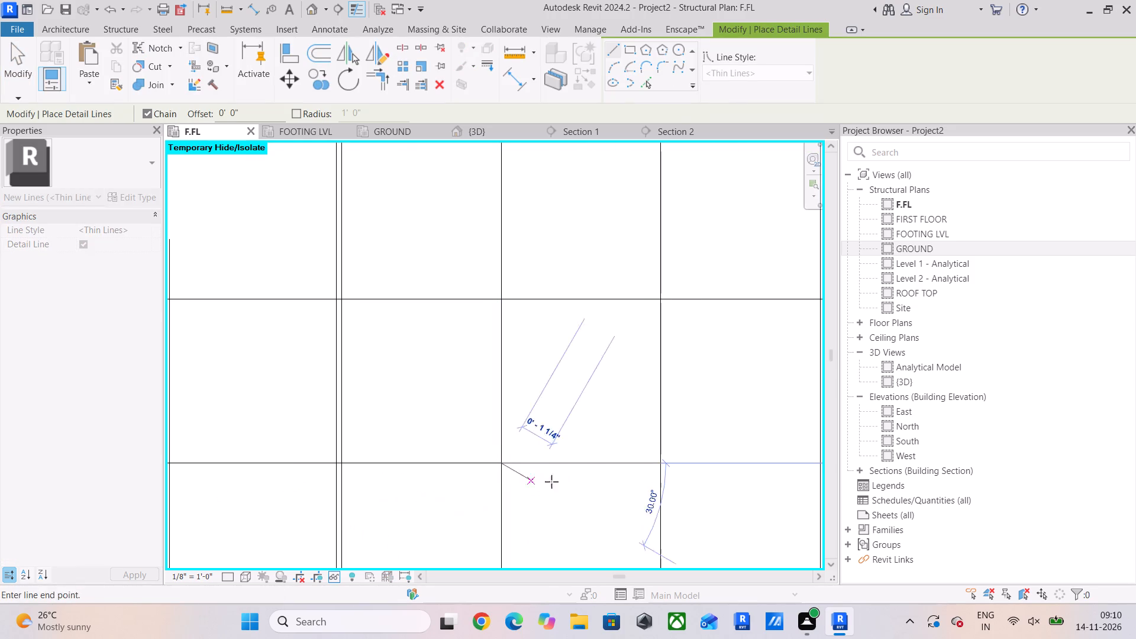
click(664, 462)
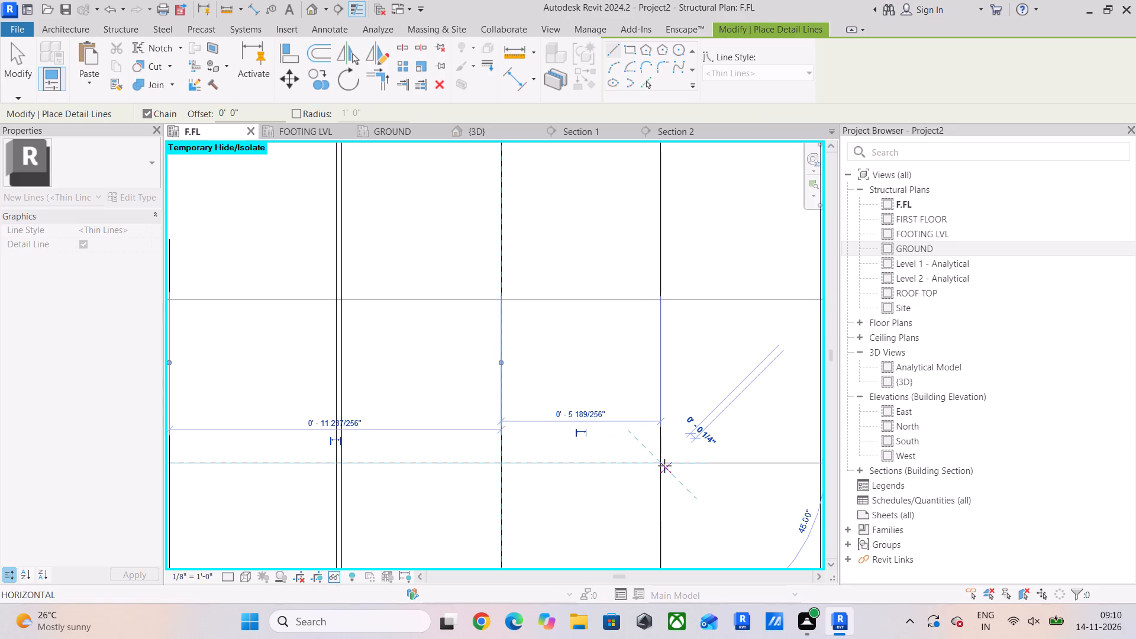
key(Escape)
key(Escape)
Copy the short horizontal detail line twice westward, from the westernmost vertical slab bar and end to end toward the west edge beam.
click(596, 465)
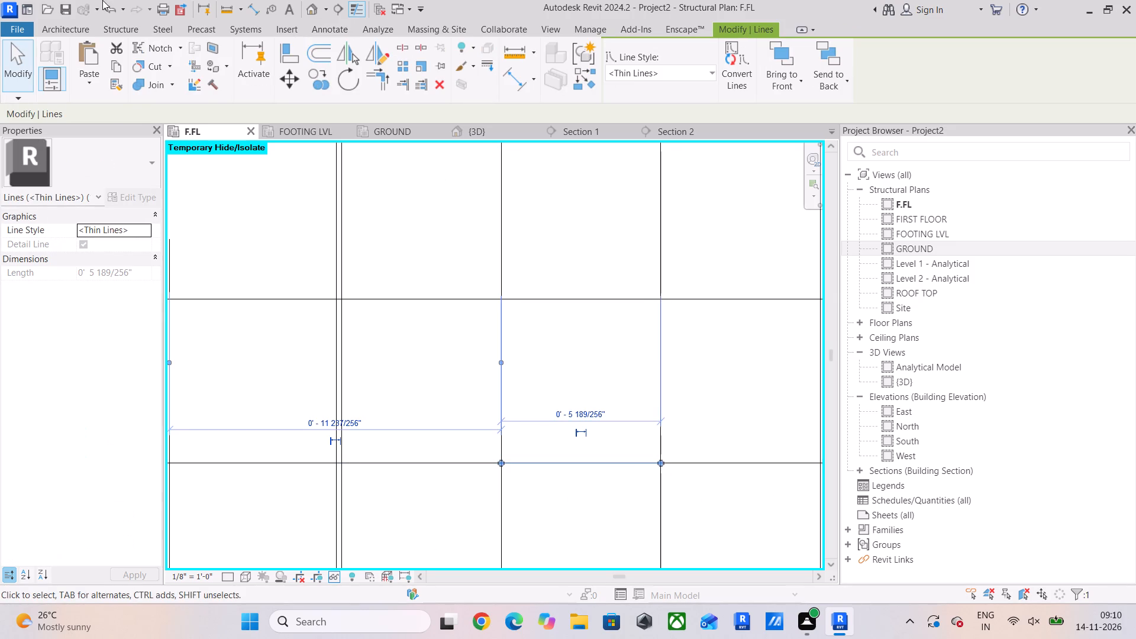
click(325, 73)
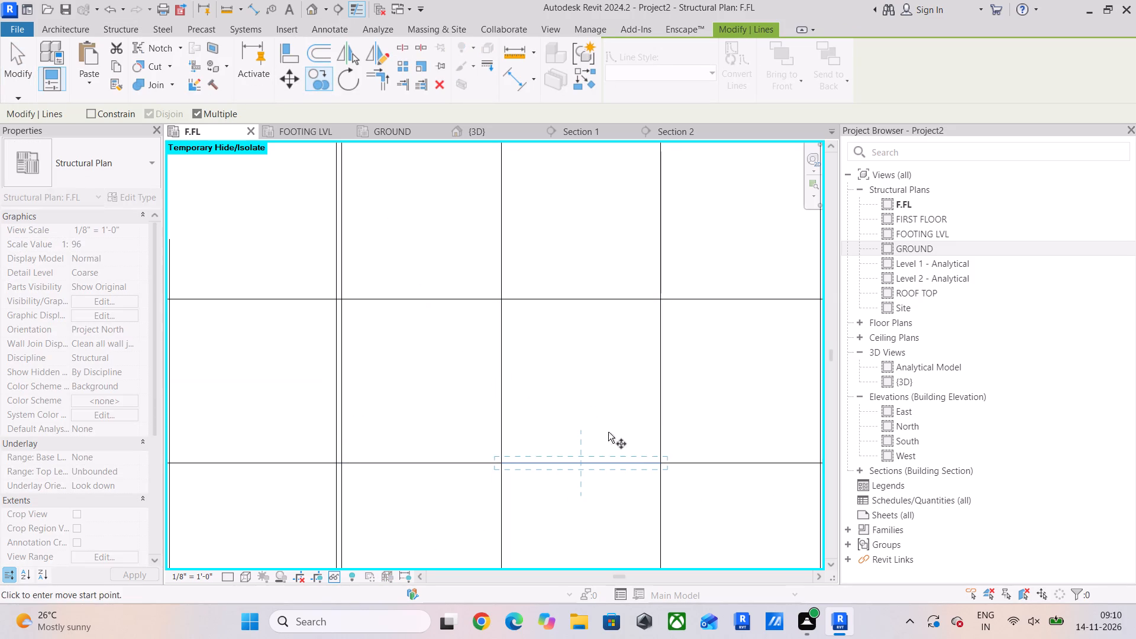
click(660, 464)
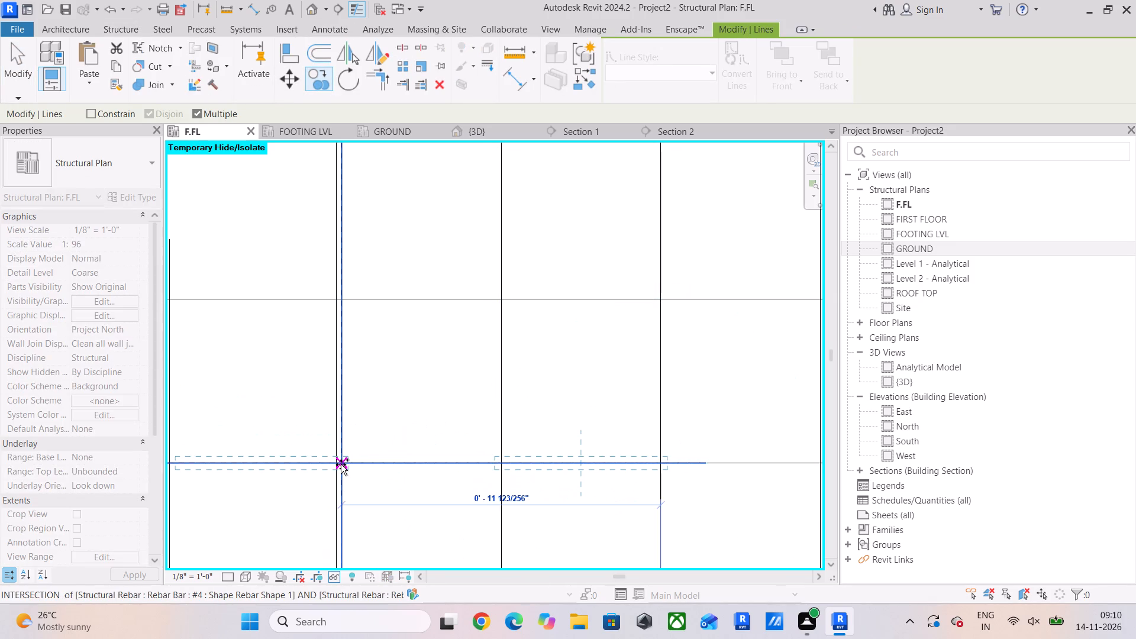
click(346, 465)
middle_drag(344, 465, 579, 468)
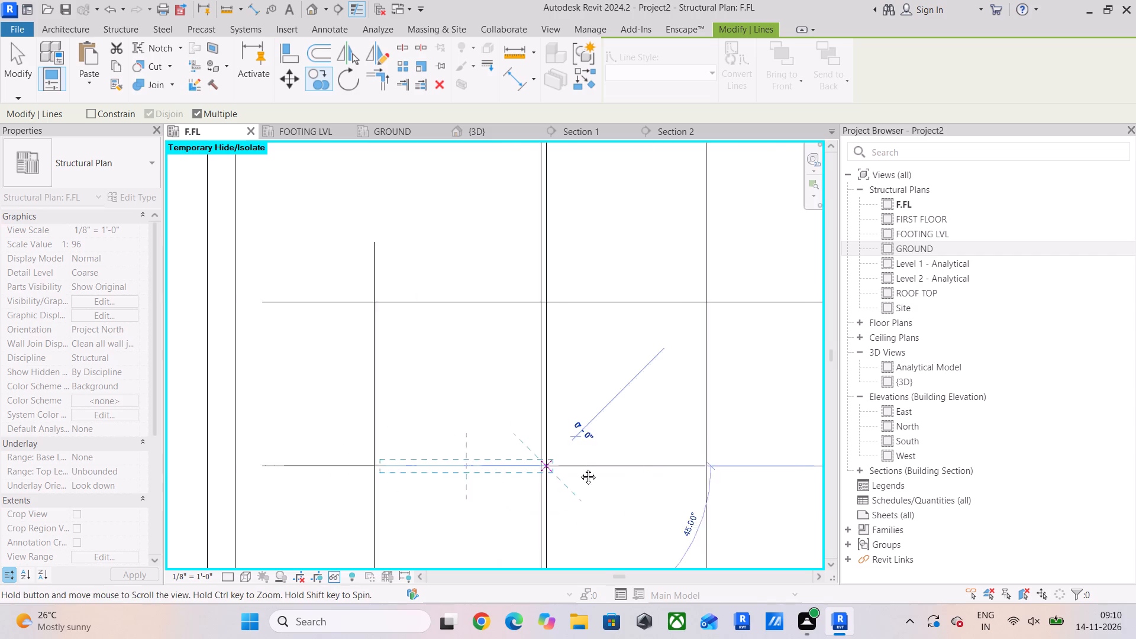
middle_drag(579, 468, 632, 468)
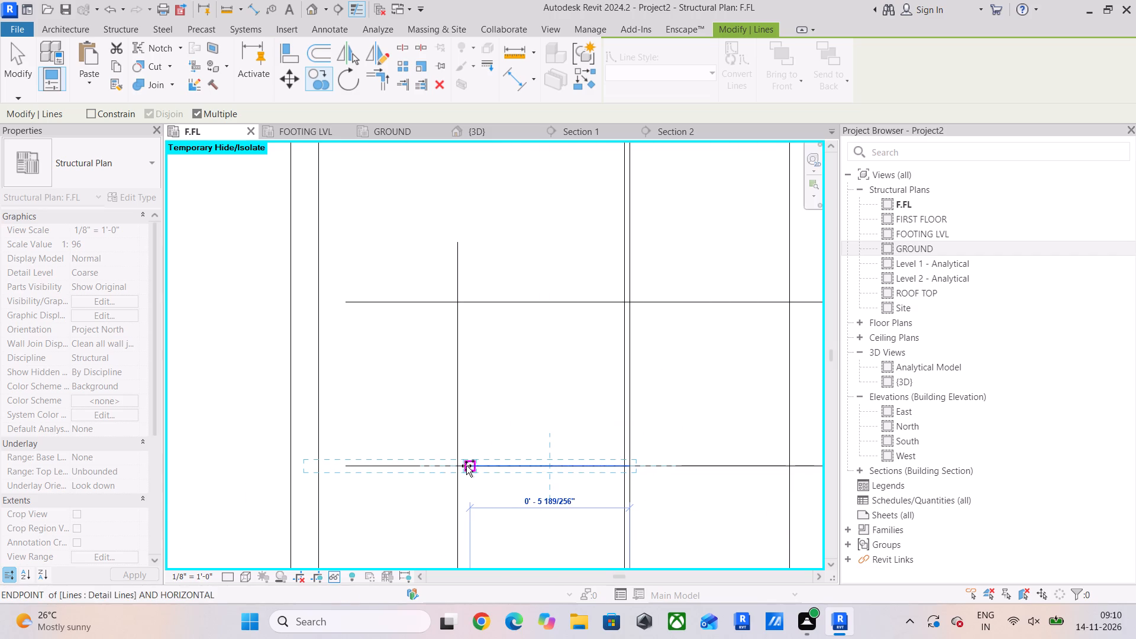
click(466, 466)
key(Escape)
key(Escape)
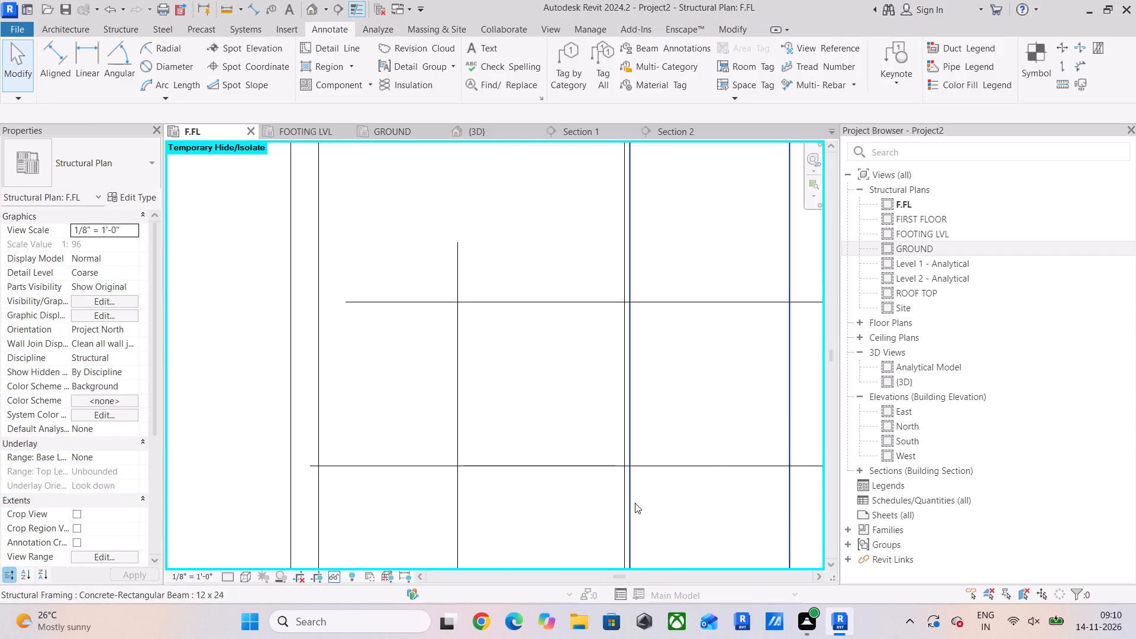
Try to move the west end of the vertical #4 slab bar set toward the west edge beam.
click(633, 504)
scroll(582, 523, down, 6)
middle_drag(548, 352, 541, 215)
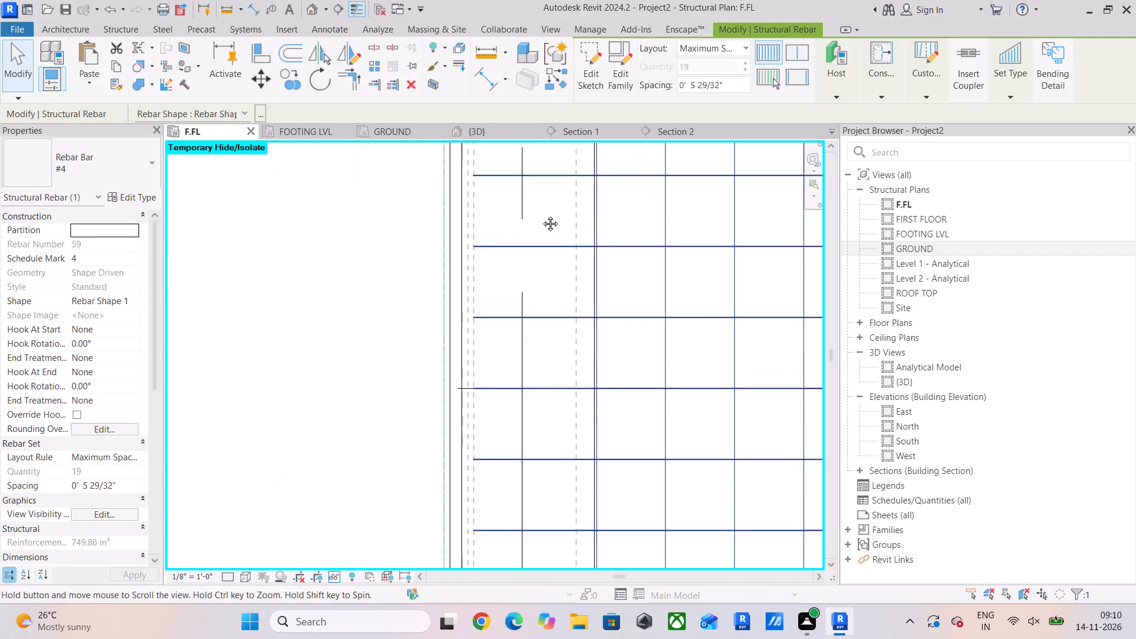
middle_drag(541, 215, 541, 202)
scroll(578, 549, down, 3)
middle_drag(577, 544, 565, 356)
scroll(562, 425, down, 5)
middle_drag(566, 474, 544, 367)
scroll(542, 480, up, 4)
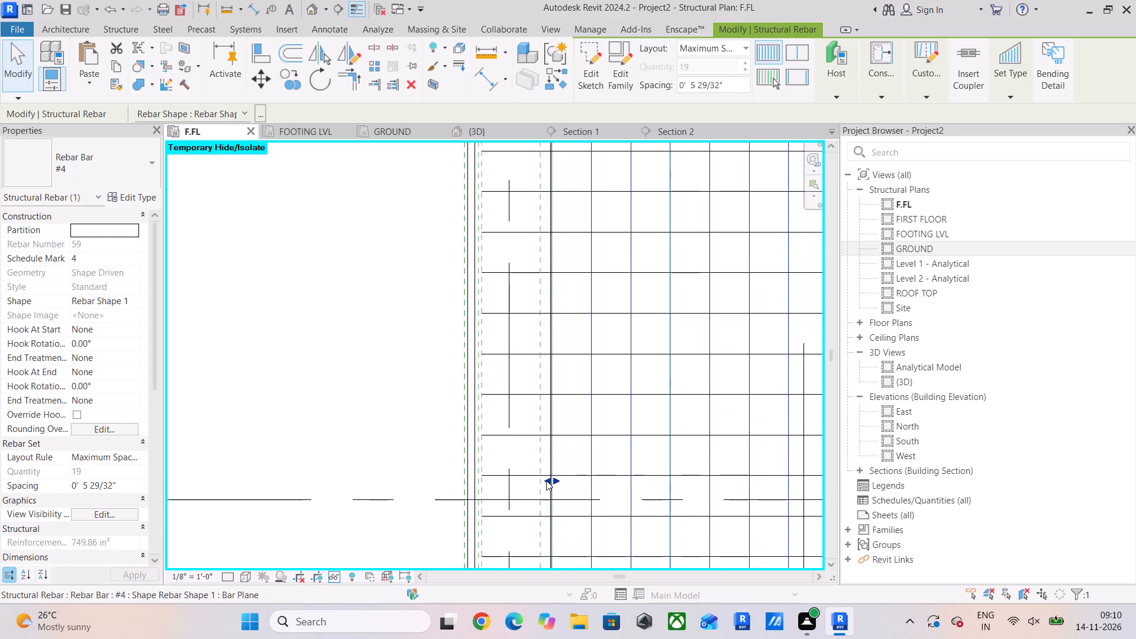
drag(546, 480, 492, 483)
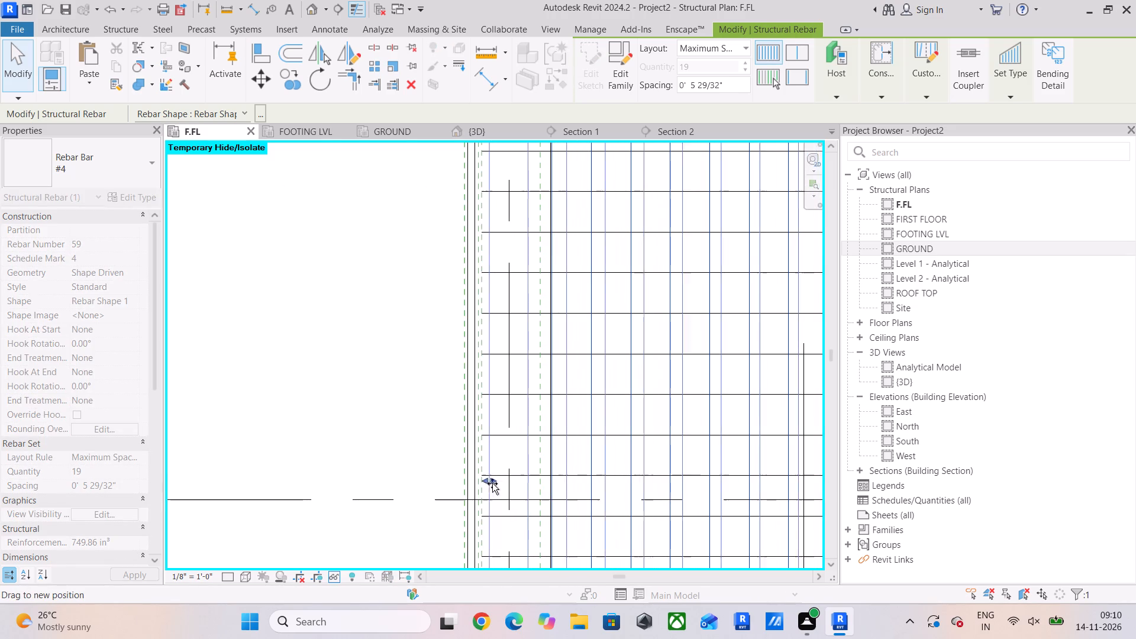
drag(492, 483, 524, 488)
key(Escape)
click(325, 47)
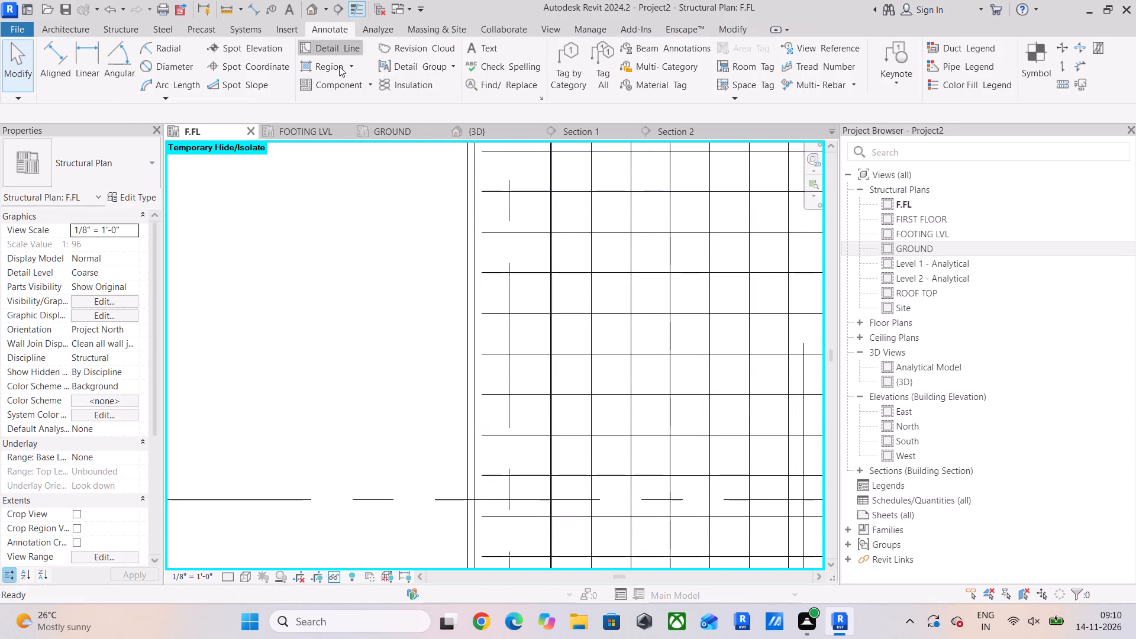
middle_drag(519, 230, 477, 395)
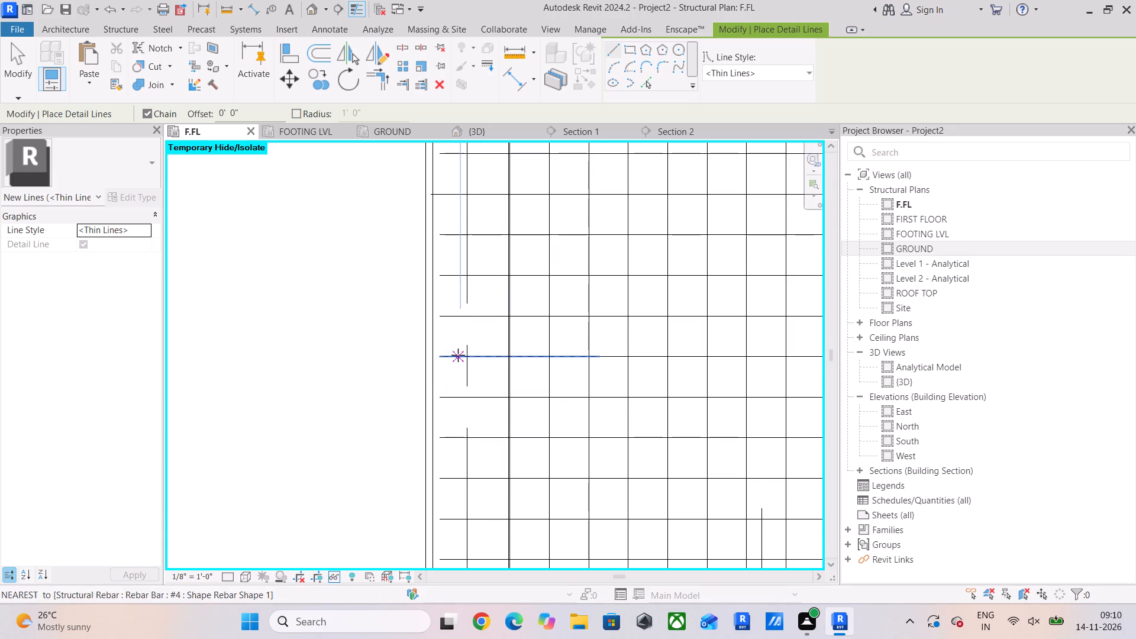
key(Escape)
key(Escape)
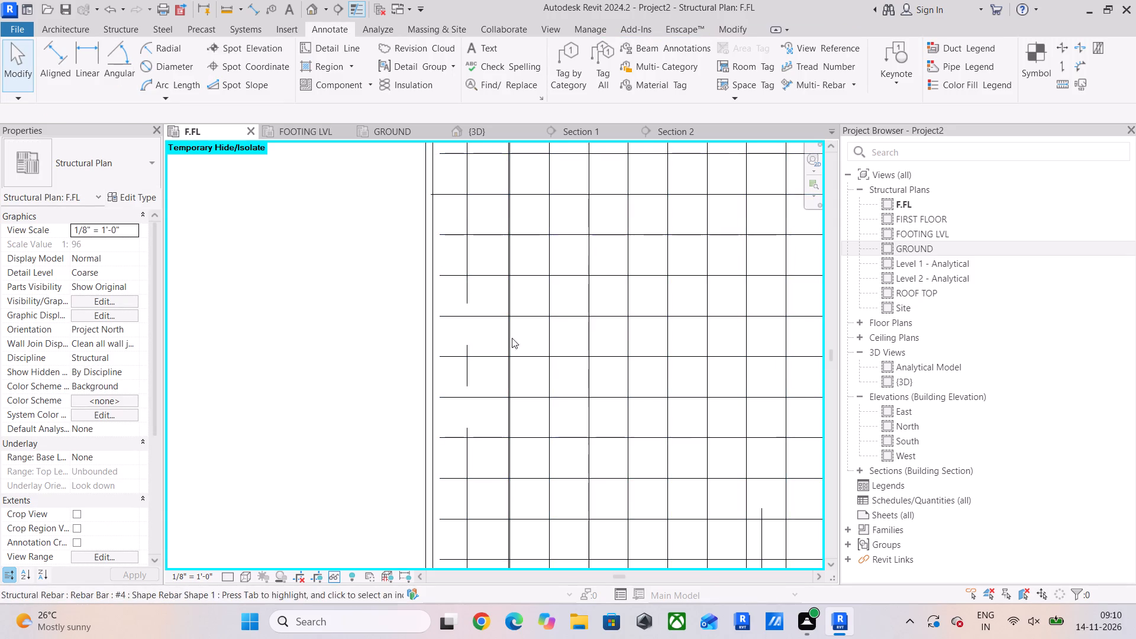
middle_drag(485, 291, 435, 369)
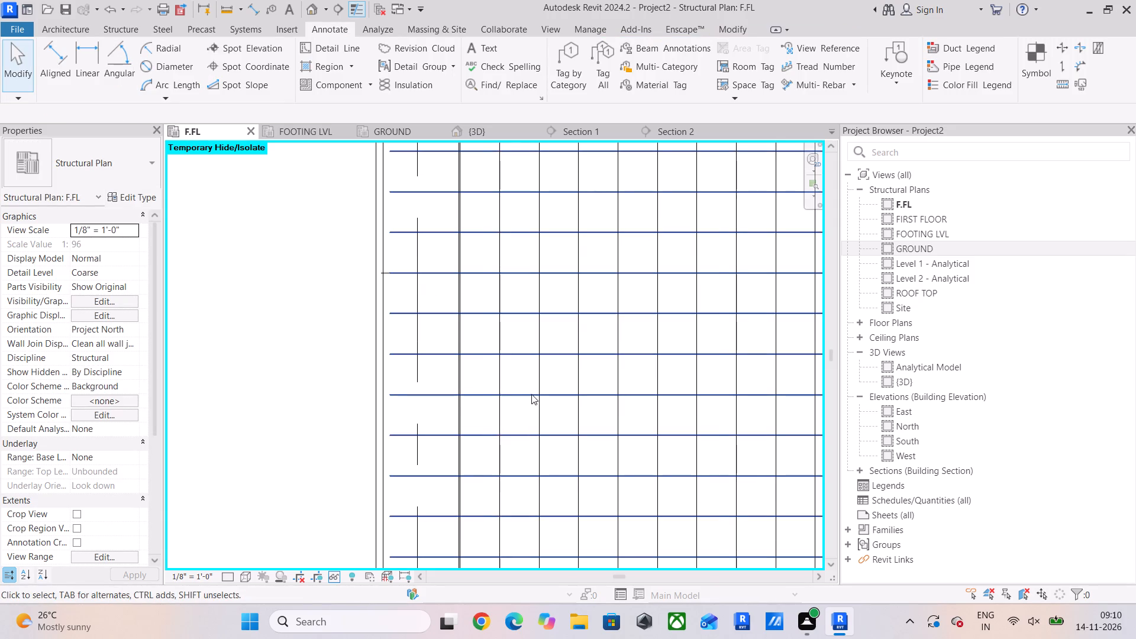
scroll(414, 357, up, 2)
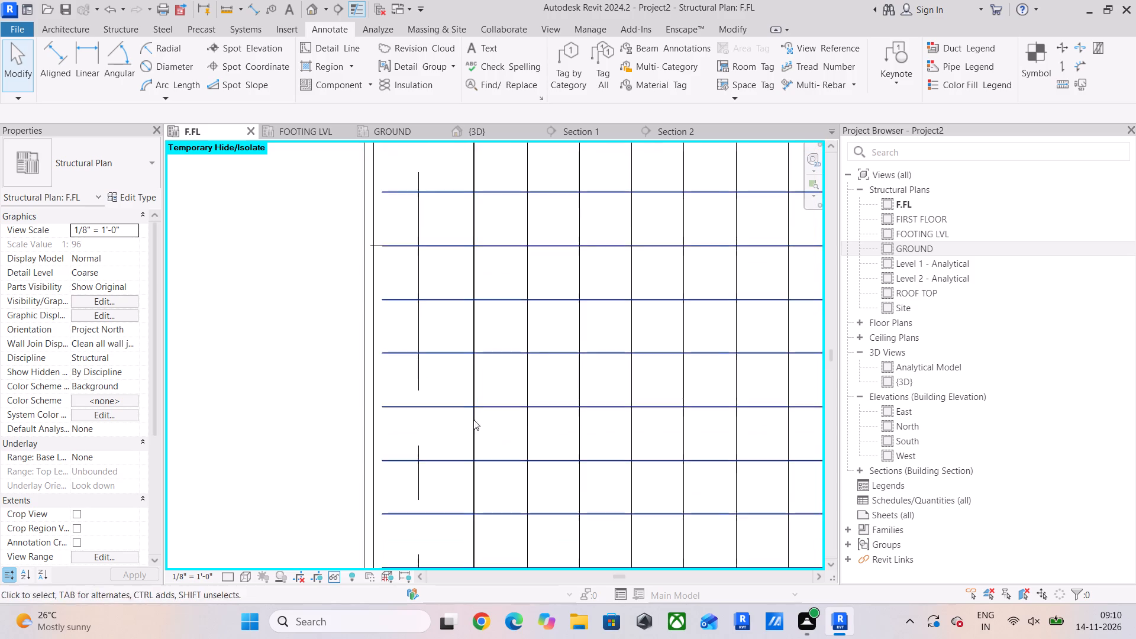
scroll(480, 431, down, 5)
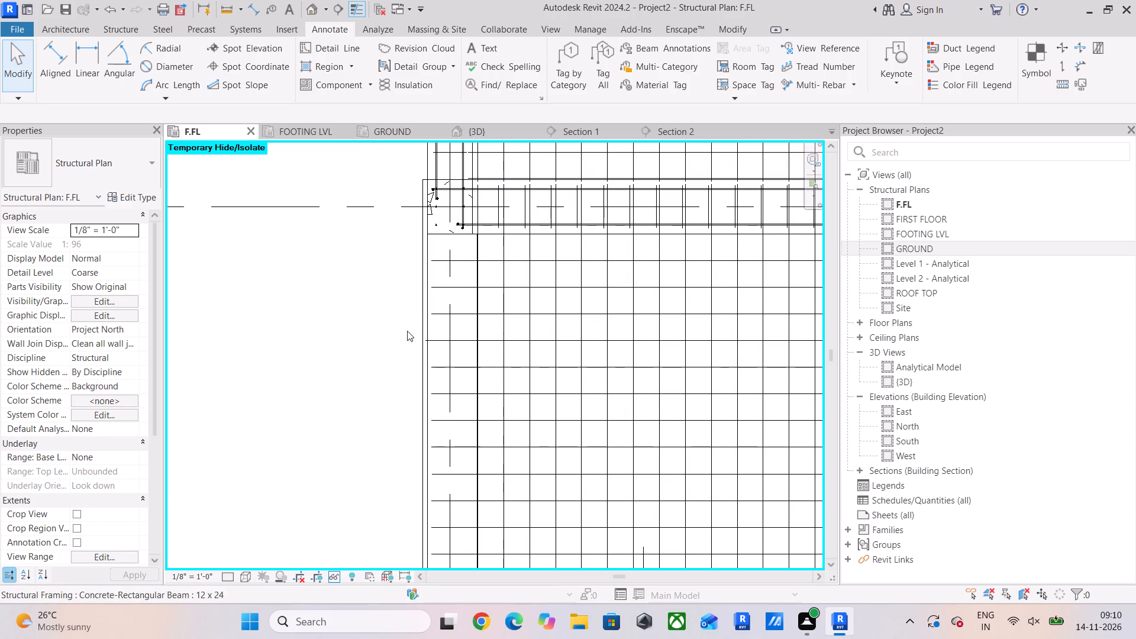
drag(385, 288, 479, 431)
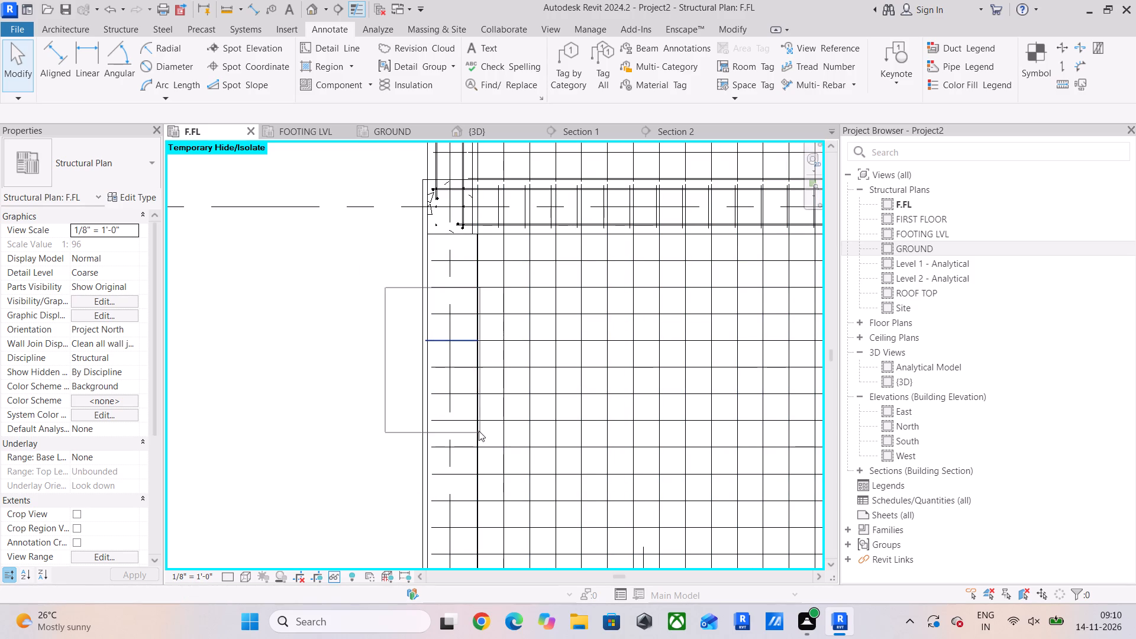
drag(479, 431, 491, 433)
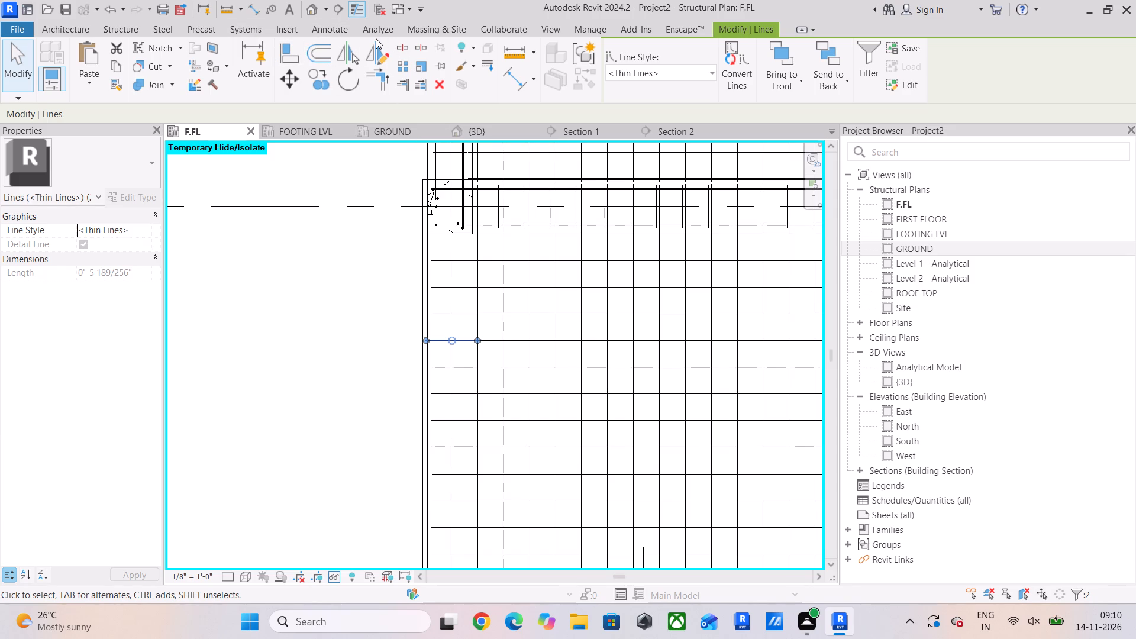
Draw a vertical detail line about 5'-6" long down from the west end of the copied spacing lines, along the west edge beam.
click(337, 28)
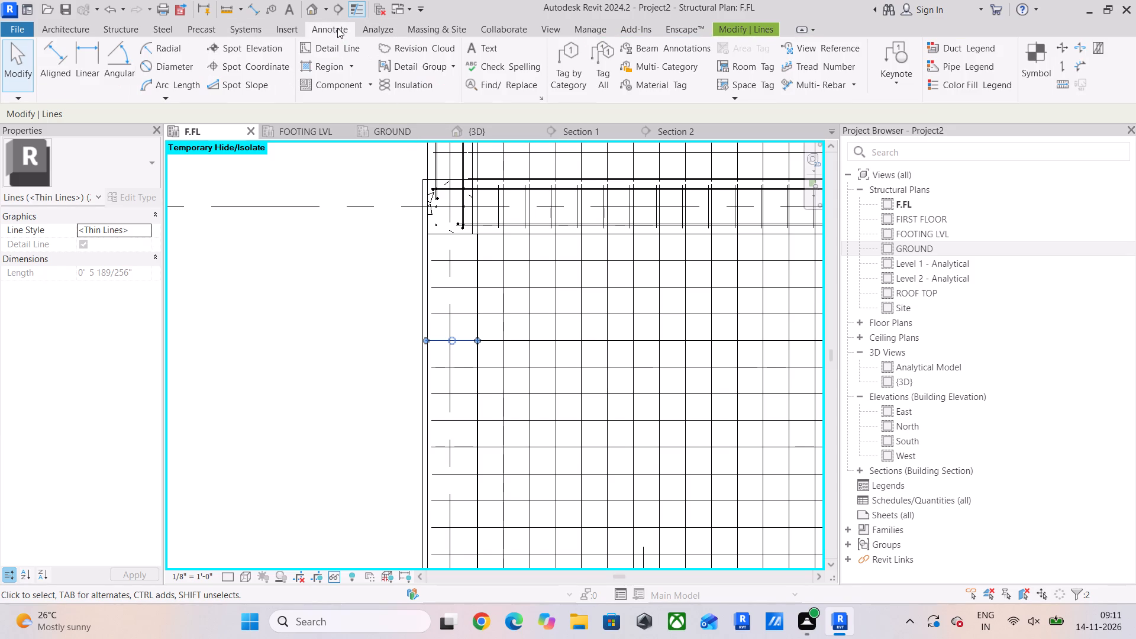
click(331, 46)
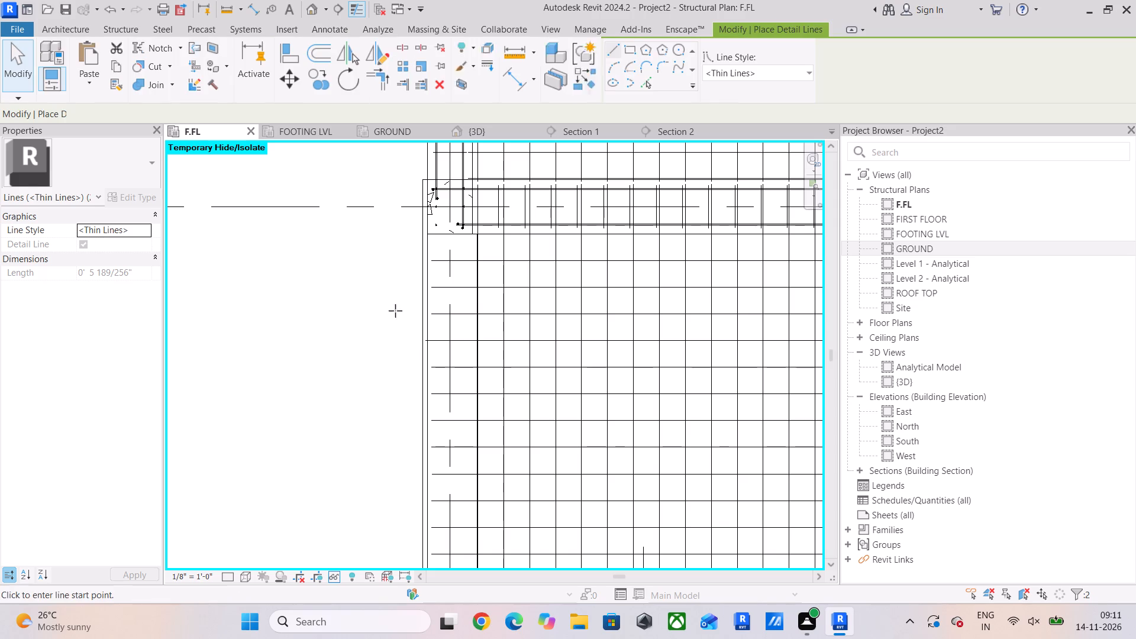
scroll(427, 327, up, 10)
click(411, 350)
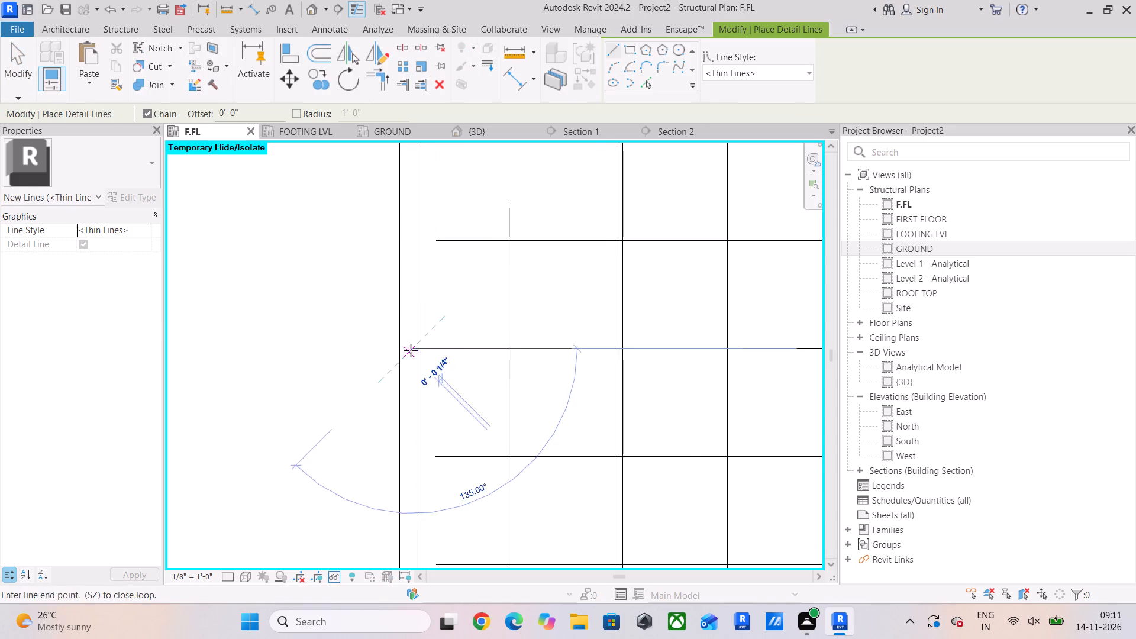
scroll(415, 444, down, 6)
middle_drag(412, 426, 415, 269)
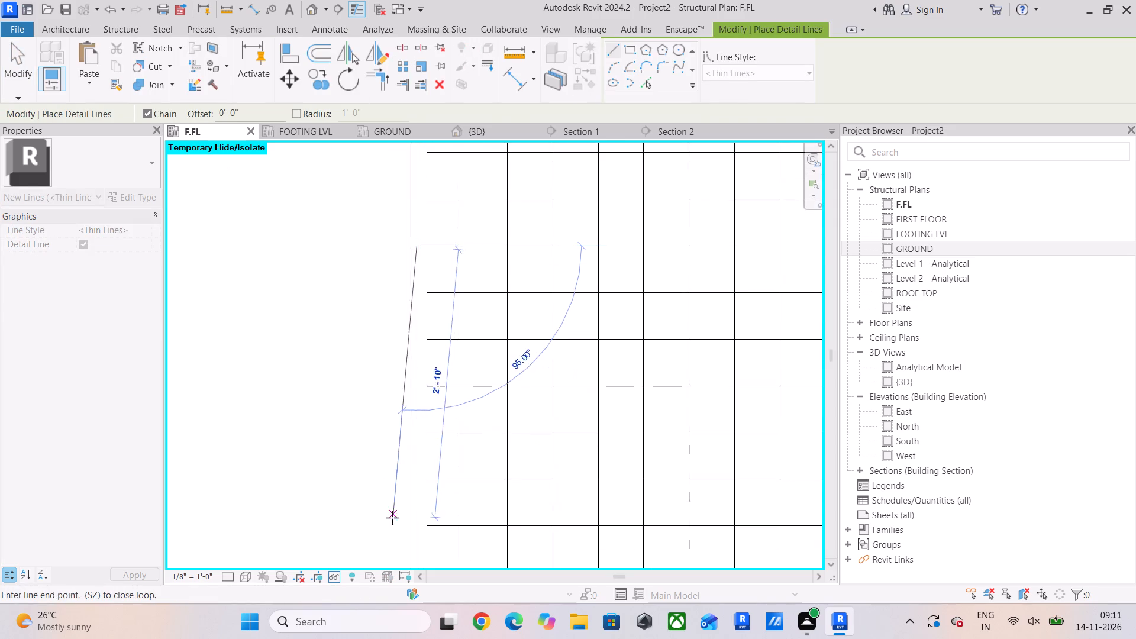
scroll(411, 531, down, 3)
middle_drag(413, 527, 414, 281)
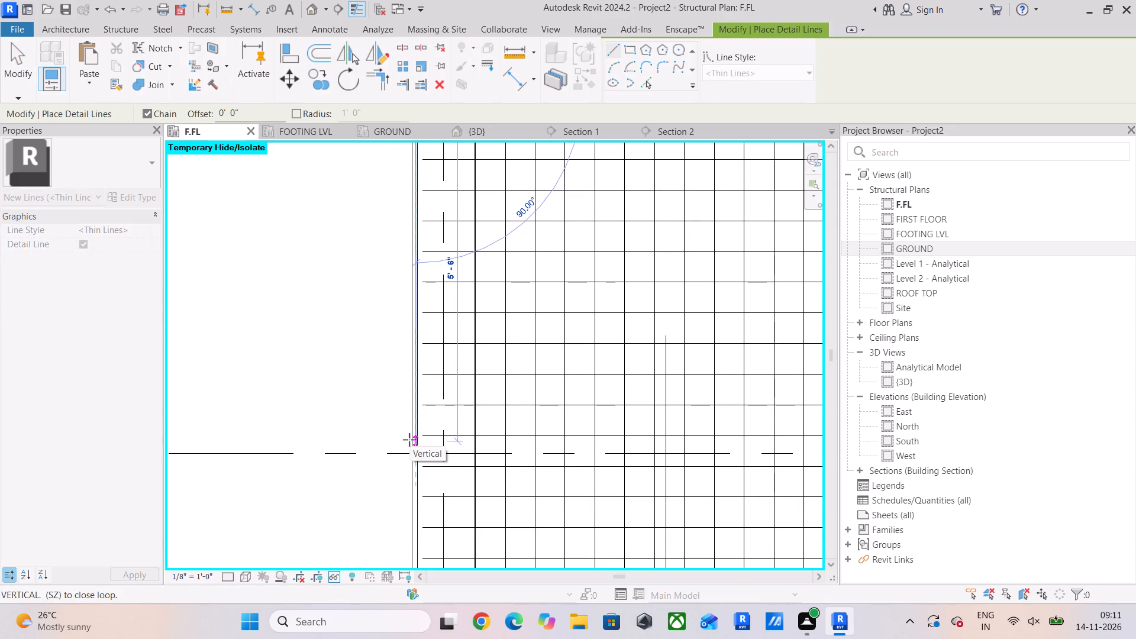
click(409, 440)
key(Escape)
key(Escape)
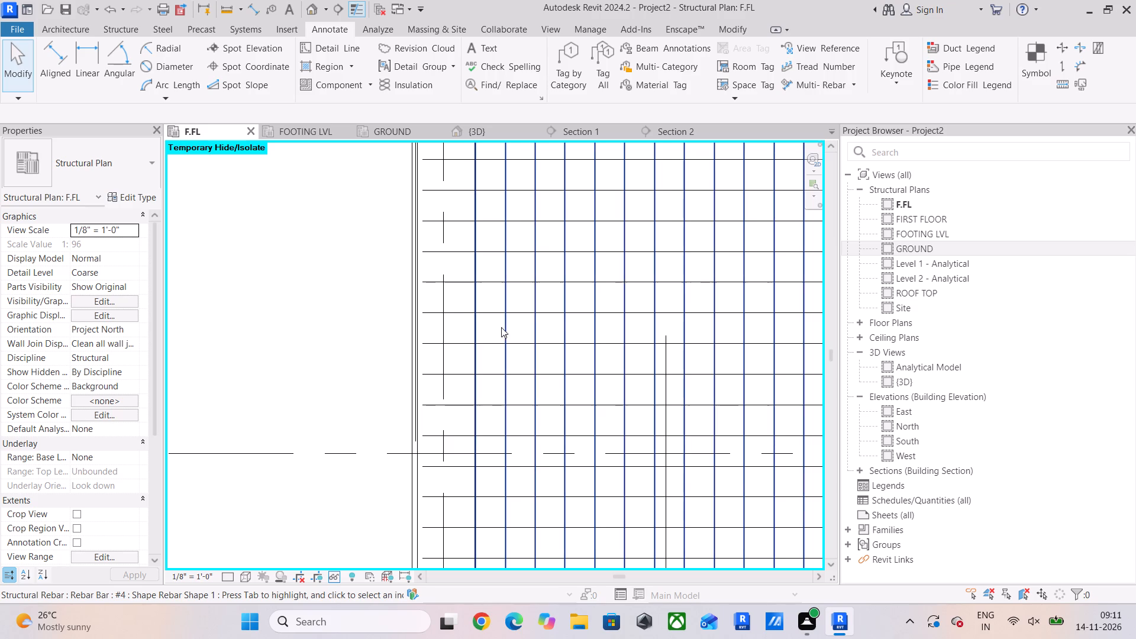
Move the west end of the vertical #4 slab bar set onto the new vertical detail line in the west edge beam.
click(503, 327)
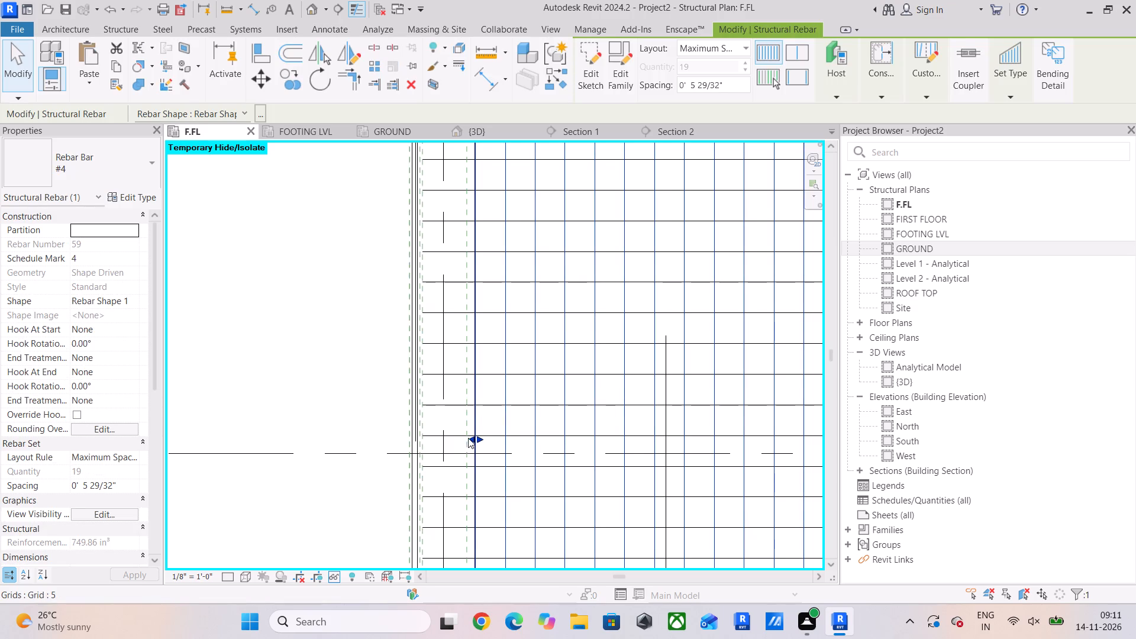
drag(468, 438, 430, 438)
scroll(427, 435, up, 3)
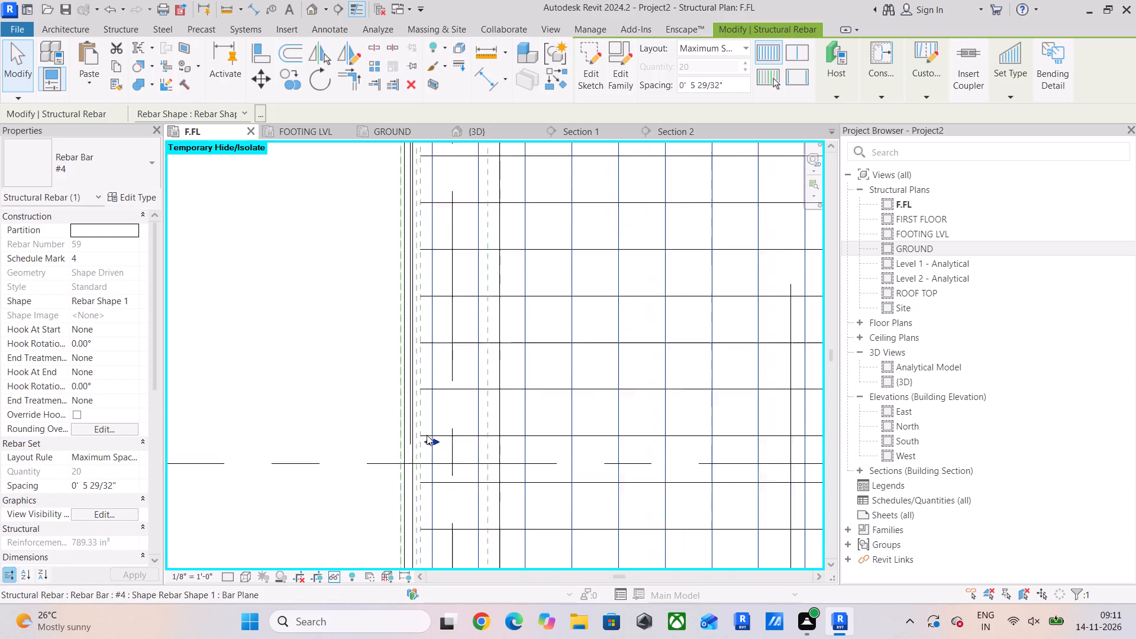
scroll(427, 435, up, 12)
drag(452, 475, 425, 475)
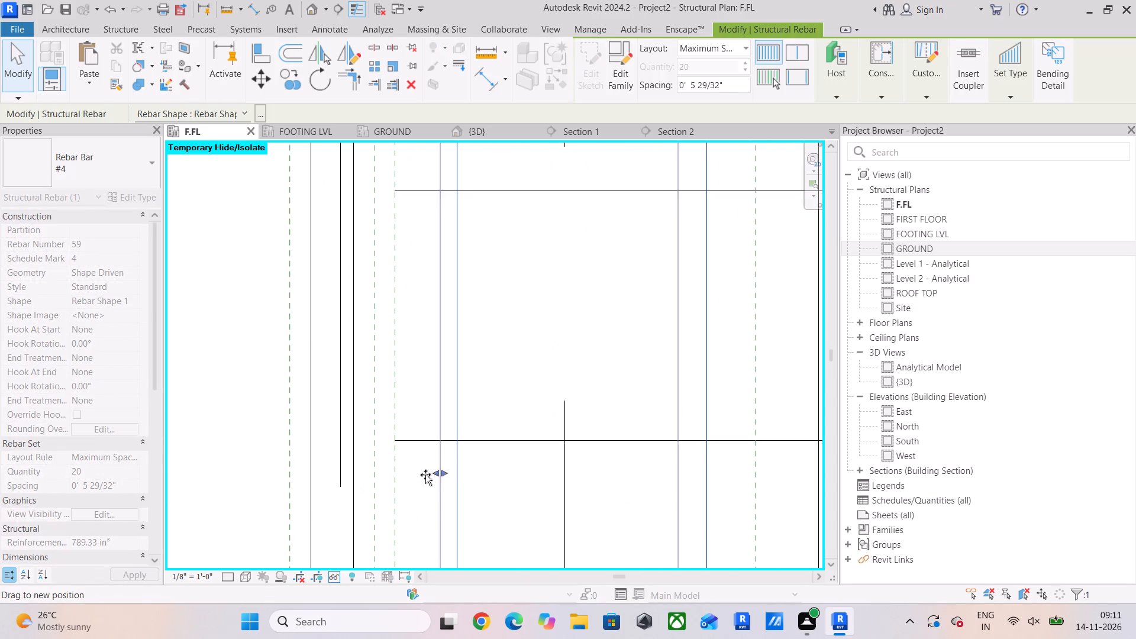
drag(425, 475, 344, 489)
key(Escape)
key(Escape)
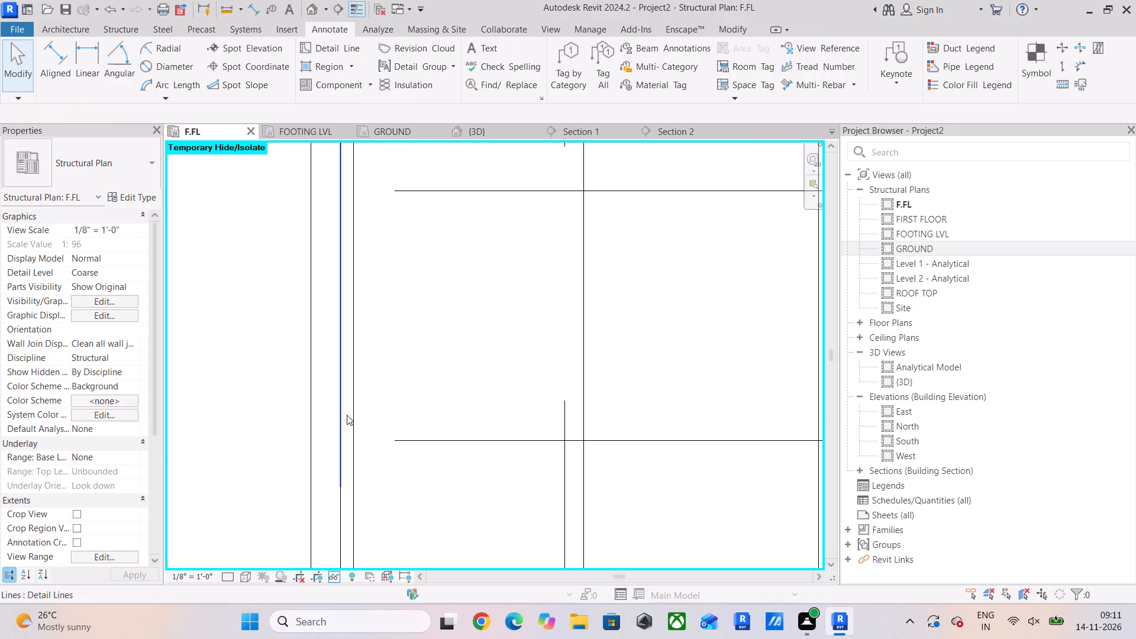
Delete the temporary vertical detail line at the slab bar set's west end.
click(342, 390)
key(Delete)
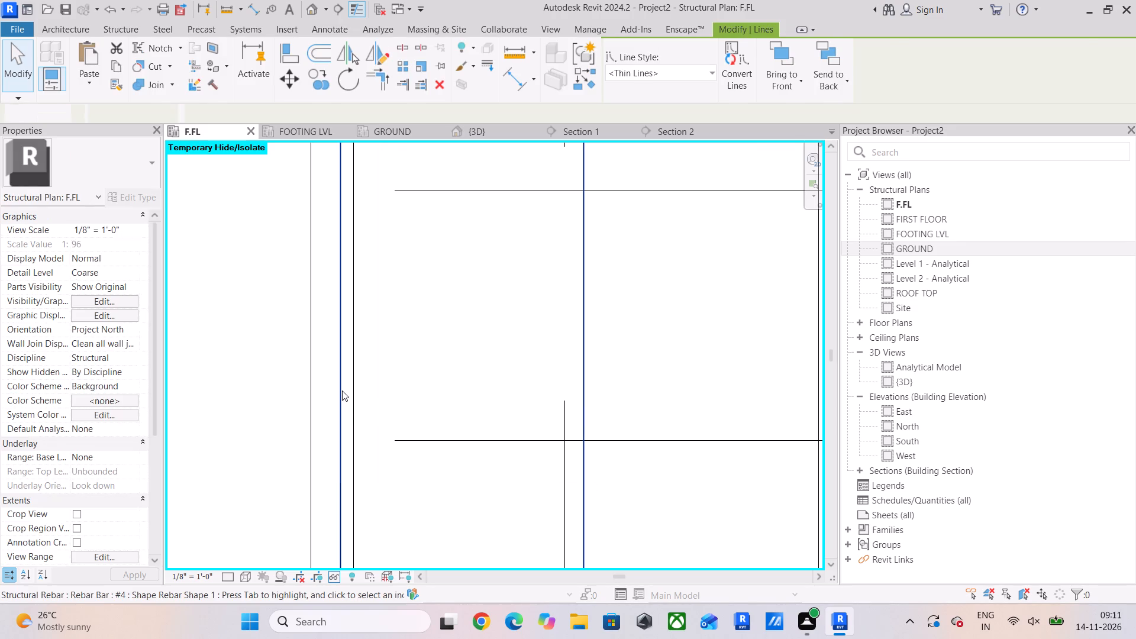
Examine the slab bar grid along the west edge beam and around the upper horizontal beam.
click(496, 445)
scroll(401, 448, down, 11)
middle_drag(404, 446, 393, 355)
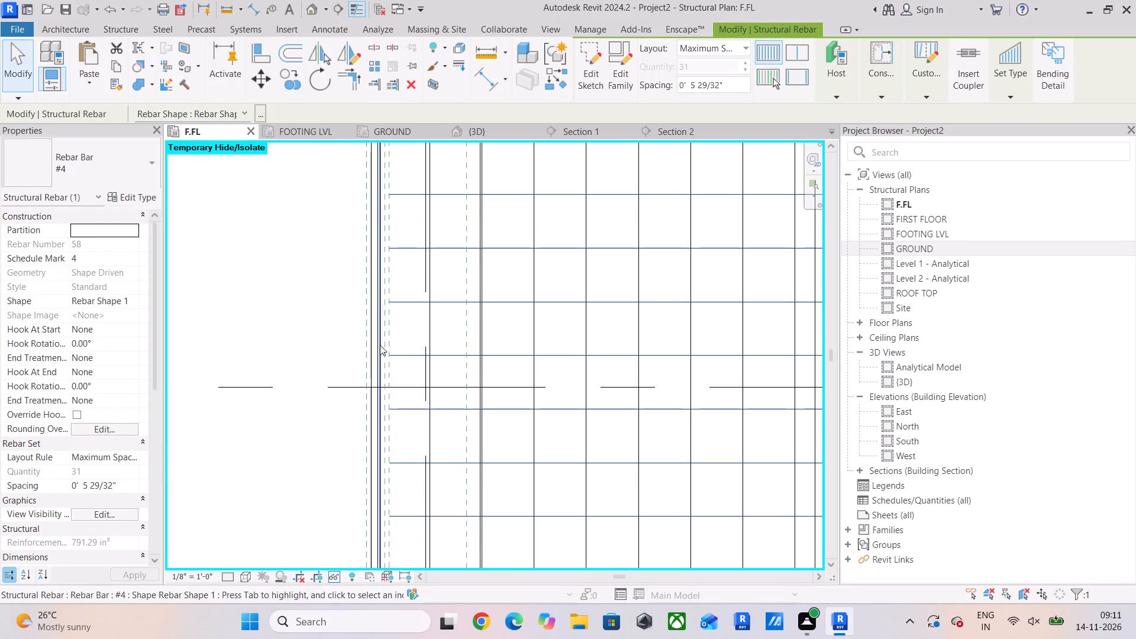
scroll(380, 345, down, 5)
click(286, 267)
scroll(273, 263, down, 5)
middle_drag(286, 270, 199, 461)
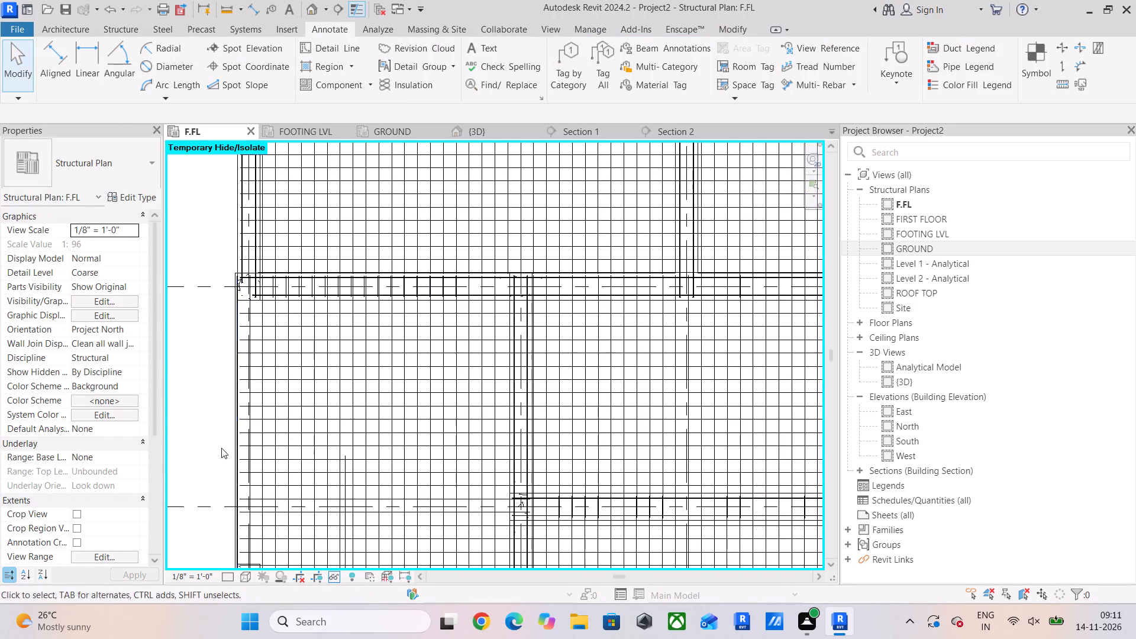
Move the west end of the upper horizontal beam's stirrup set onto the first vertical slab bar beside the west edge beam.
scroll(268, 286, up, 11)
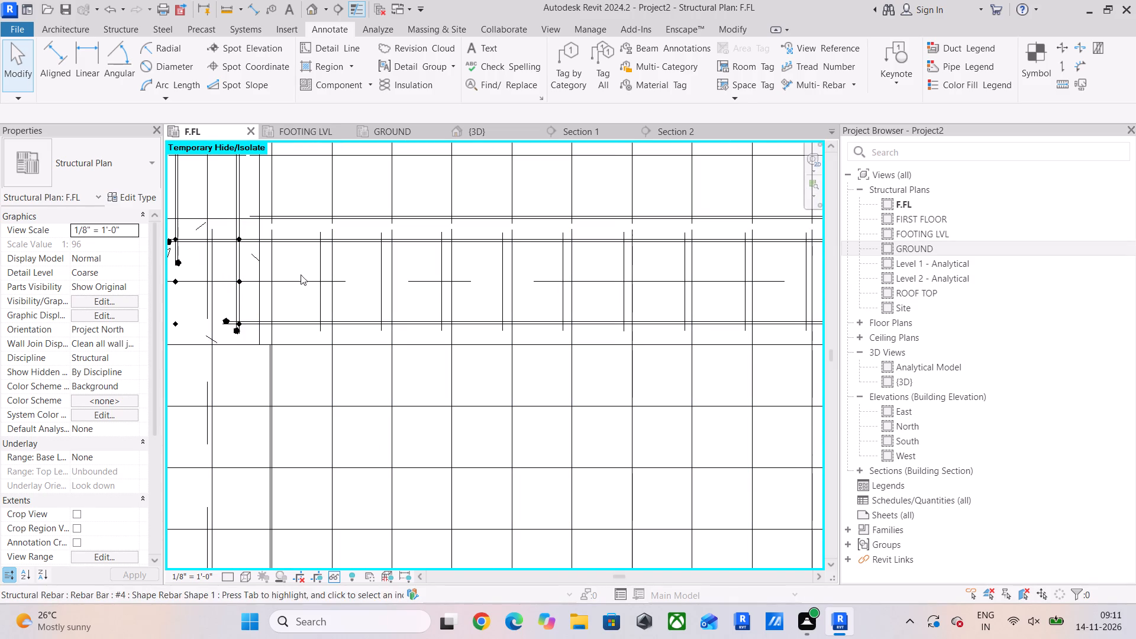
click(321, 272)
scroll(282, 303, up, 4)
drag(342, 261, 263, 287)
click(330, 240)
scroll(344, 292, down, 2)
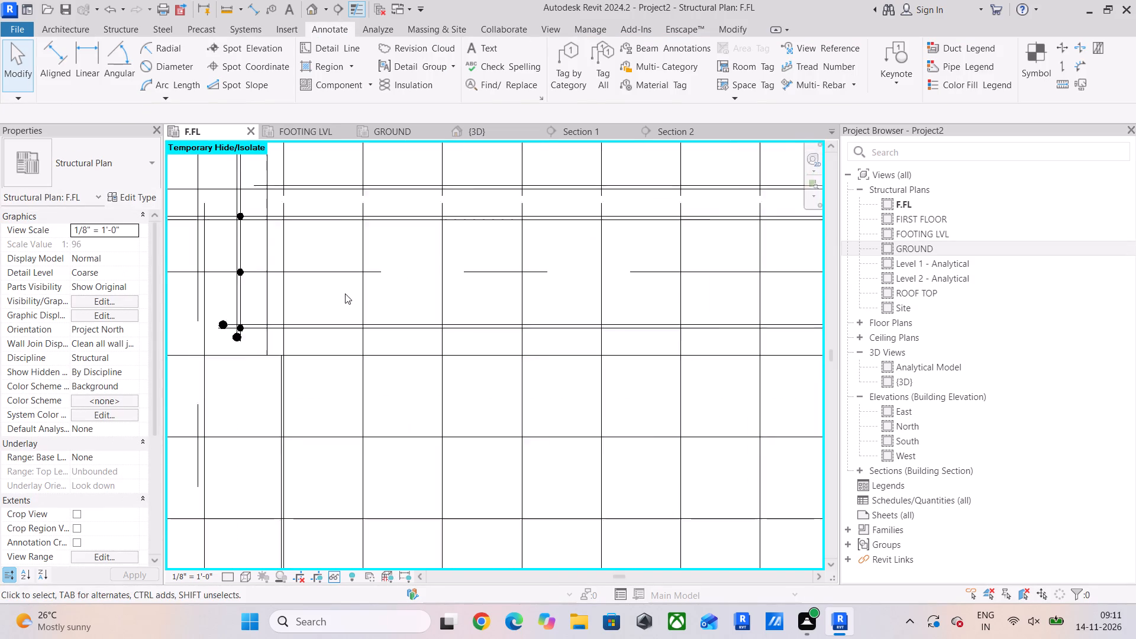
Examine how the stirrups and slab bars line up along the upper horizontal beam and around its interior beam junction.
scroll(345, 293, down, 2)
middle_drag(354, 294, 304, 406)
middle_drag(263, 333, 478, 364)
scroll(478, 364, down, 5)
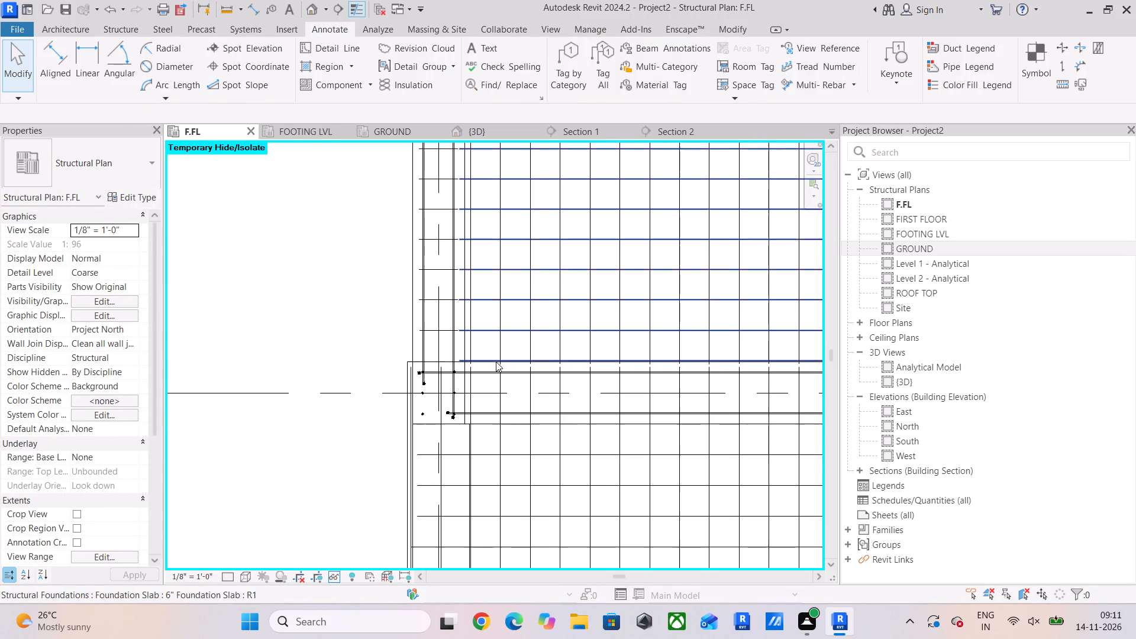
middle_drag(518, 360, 246, 369)
middle_drag(522, 402, 378, 408)
scroll(588, 383, up, 5)
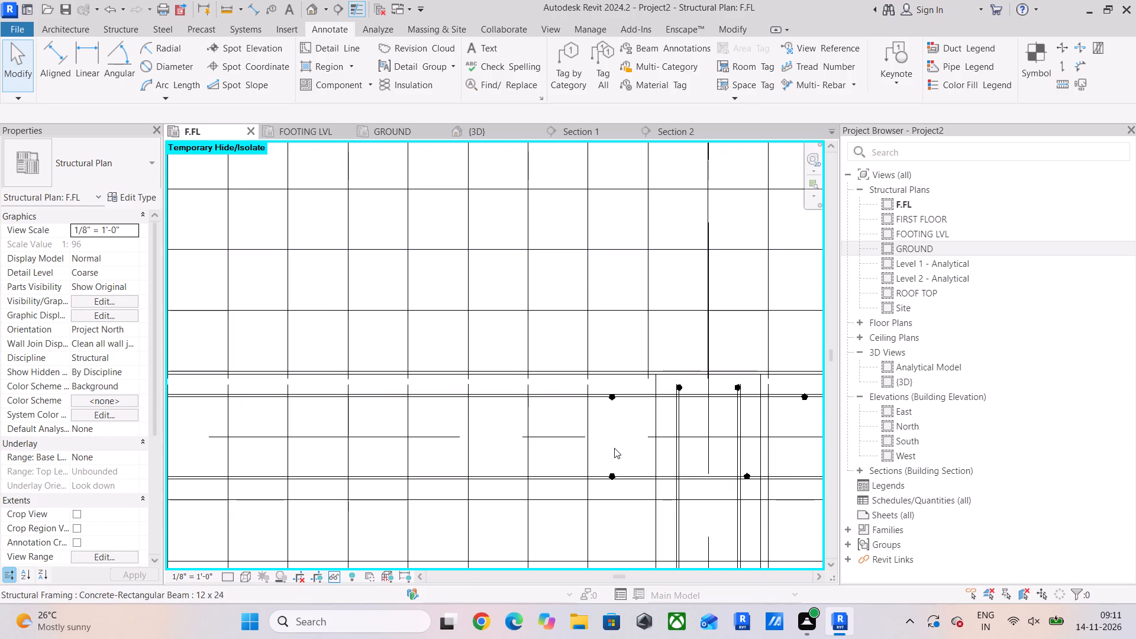
scroll(590, 463, up, 5)
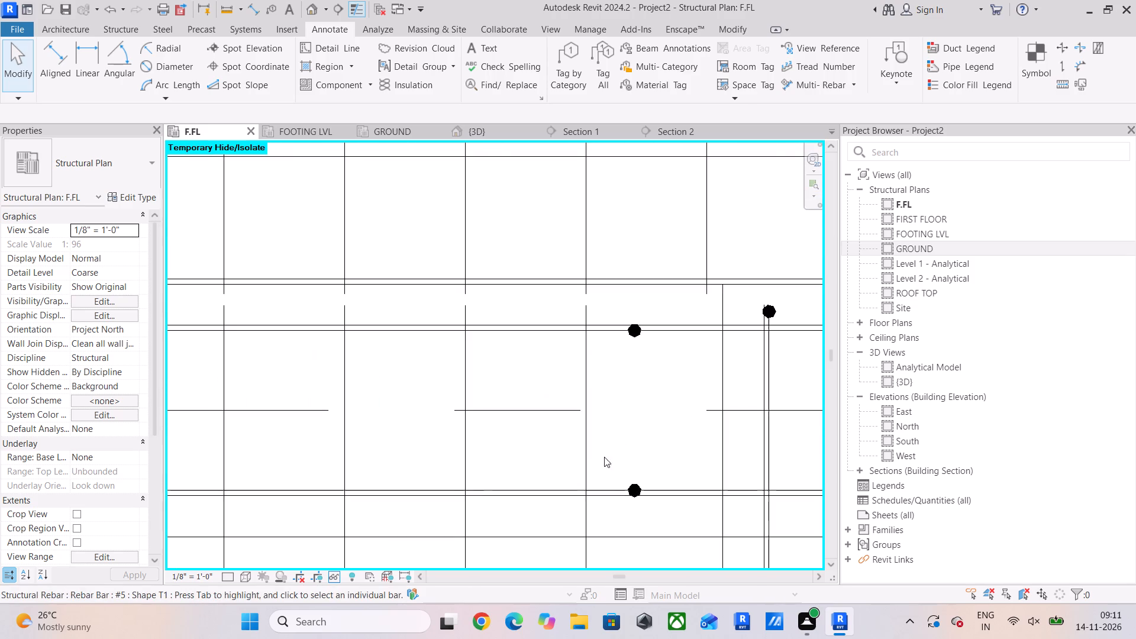
middle_drag(622, 452, 506, 459)
click(593, 247)
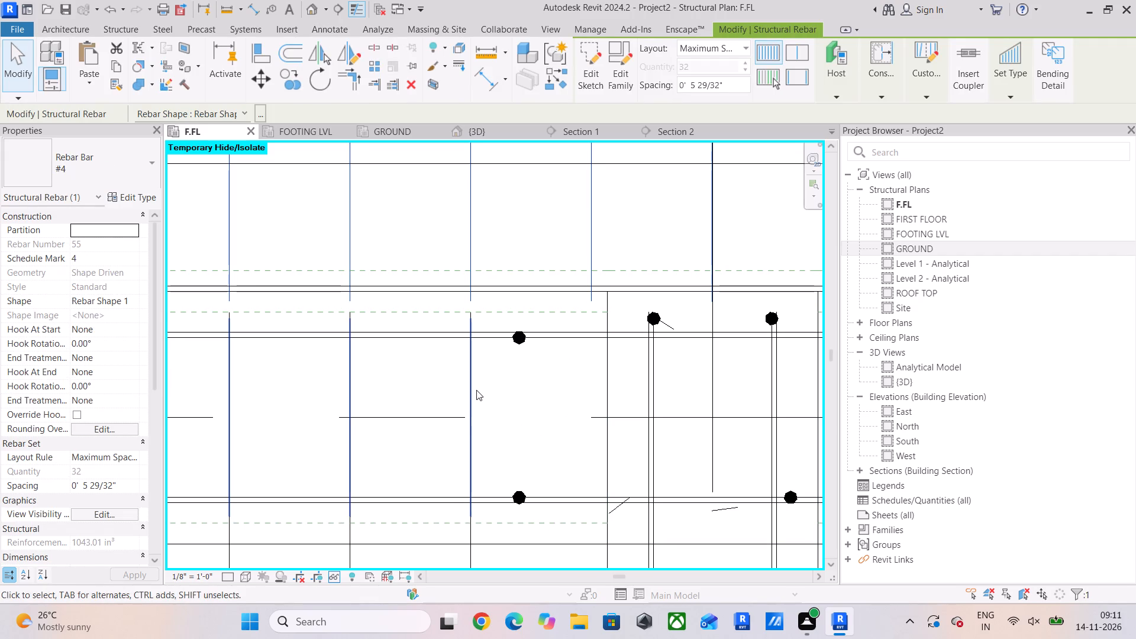
click(531, 433)
scroll(547, 418, down, 6)
middle_drag(605, 414, 559, 415)
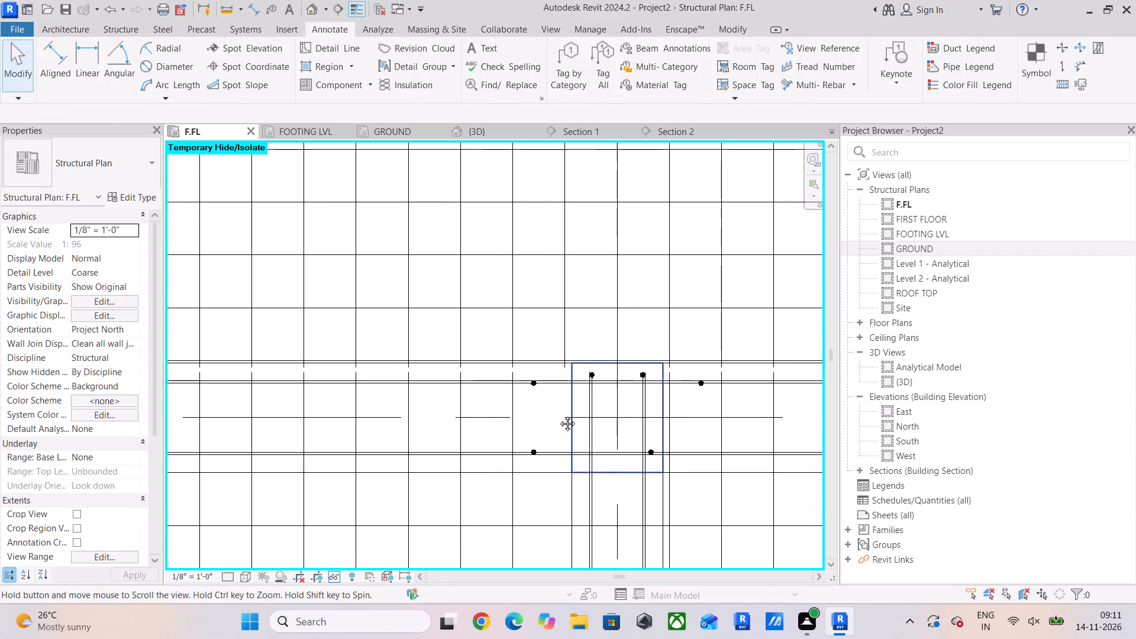
middle_drag(559, 415, 398, 395)
scroll(548, 350, up, 5)
scroll(546, 353, down, 9)
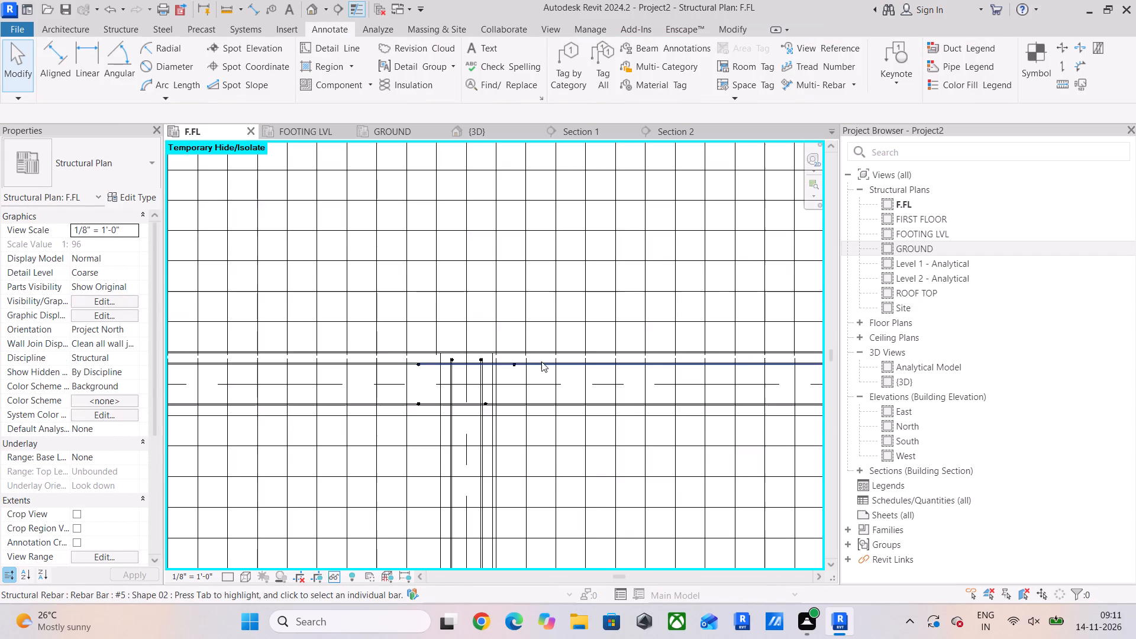
Move the west end of the vertical #4 slab bar set below the middle horizontal beam into line with the slab bars above.
middle_drag(541, 362, 502, 224)
scroll(499, 341, down, 11)
scroll(546, 490, up, 7)
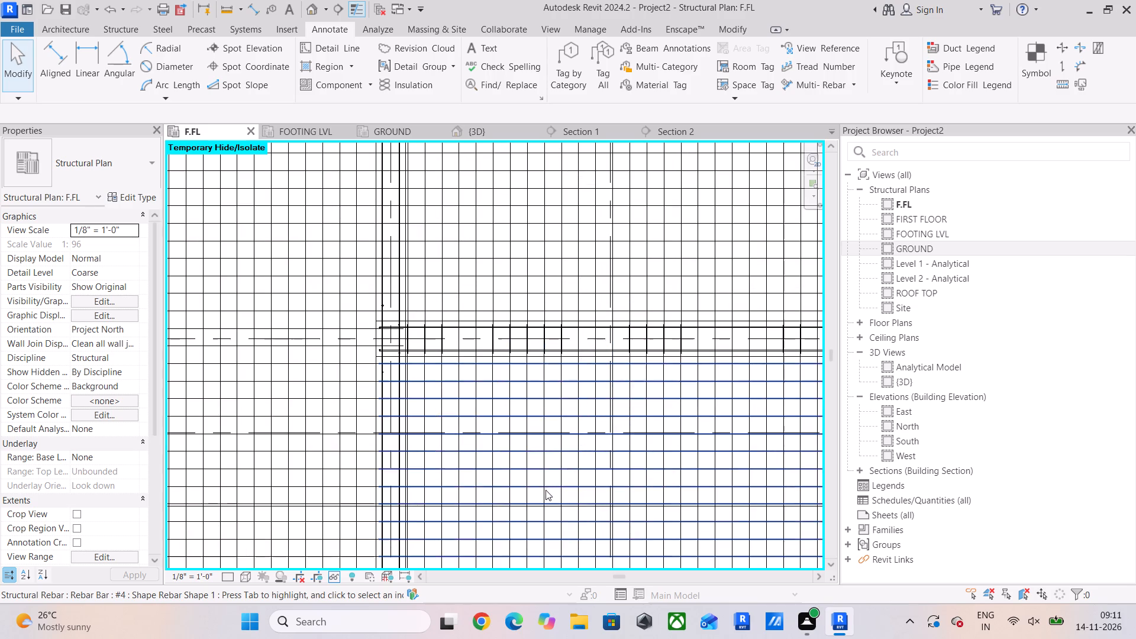
scroll(424, 332, up, 12)
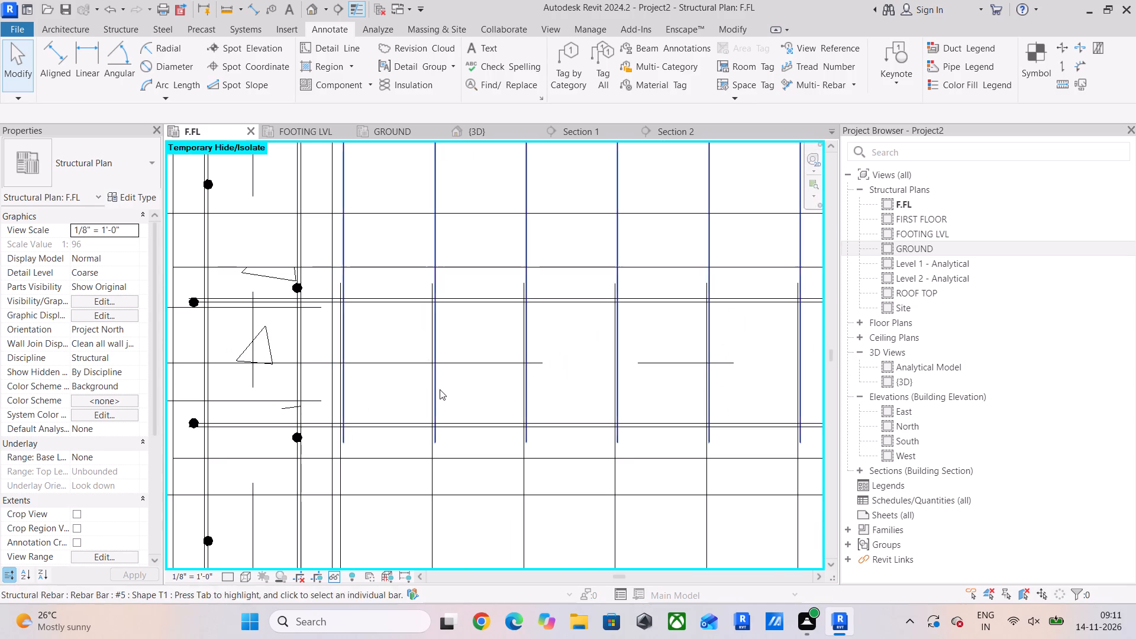
scroll(440, 389, up, 4)
click(428, 506)
scroll(393, 393, down, 3)
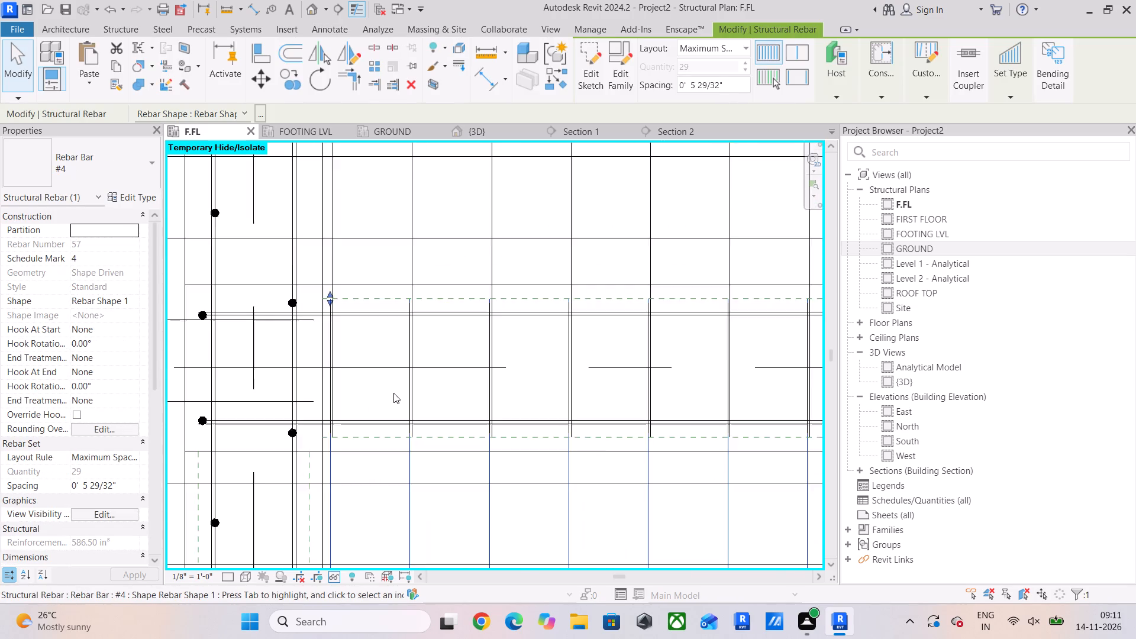
scroll(393, 393, down, 6)
middle_drag(393, 393, 427, 212)
scroll(414, 383, down, 4)
middle_drag(415, 421, 402, 353)
scroll(392, 413, up, 4)
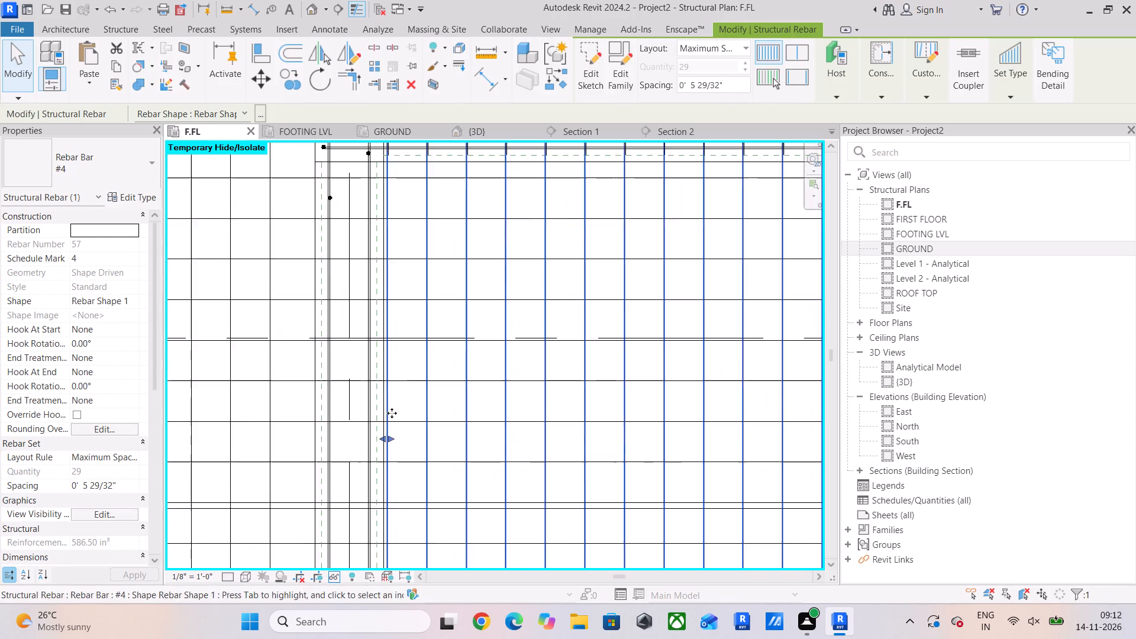
scroll(392, 443, down, 2)
click(393, 444)
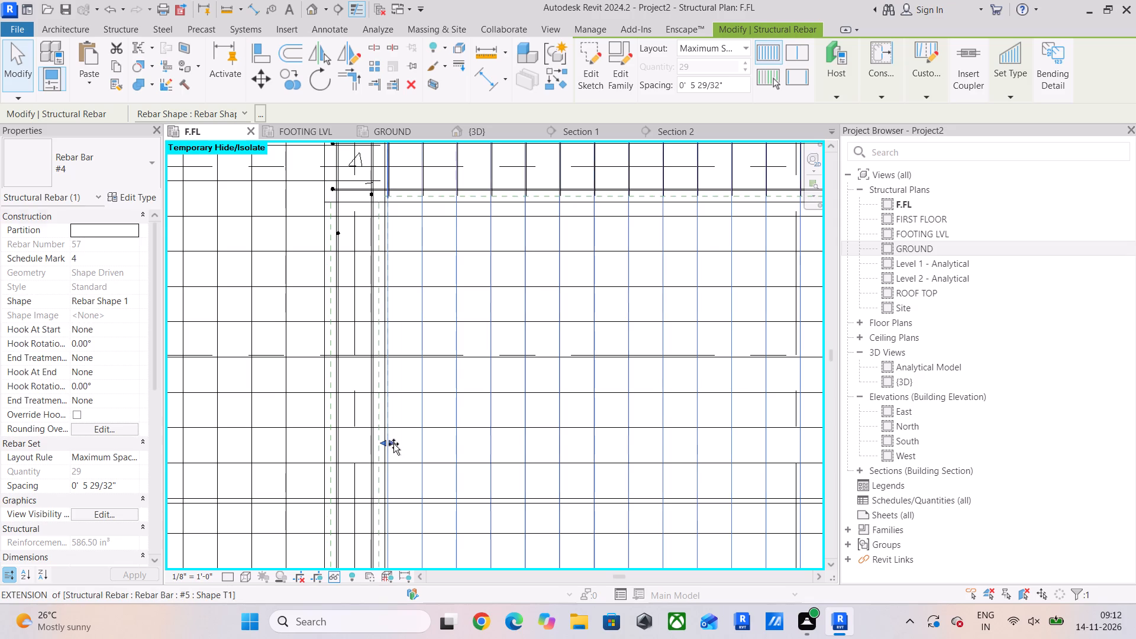
middle_drag(419, 280, 419, 322)
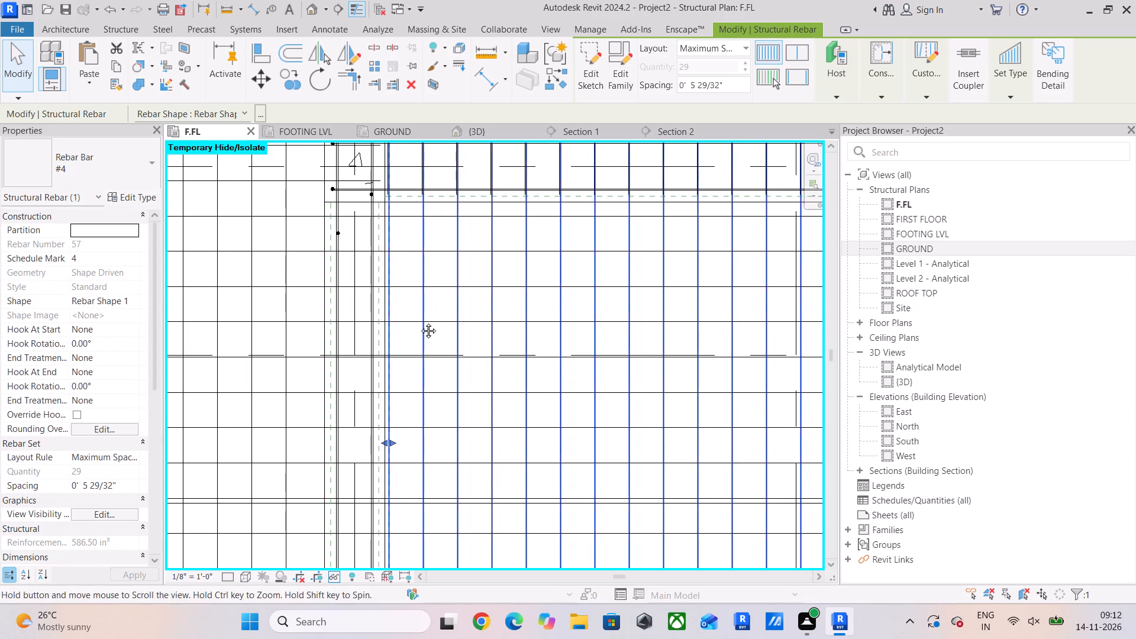
middle_drag(419, 322, 419, 393)
scroll(404, 270, up, 10)
click(391, 311)
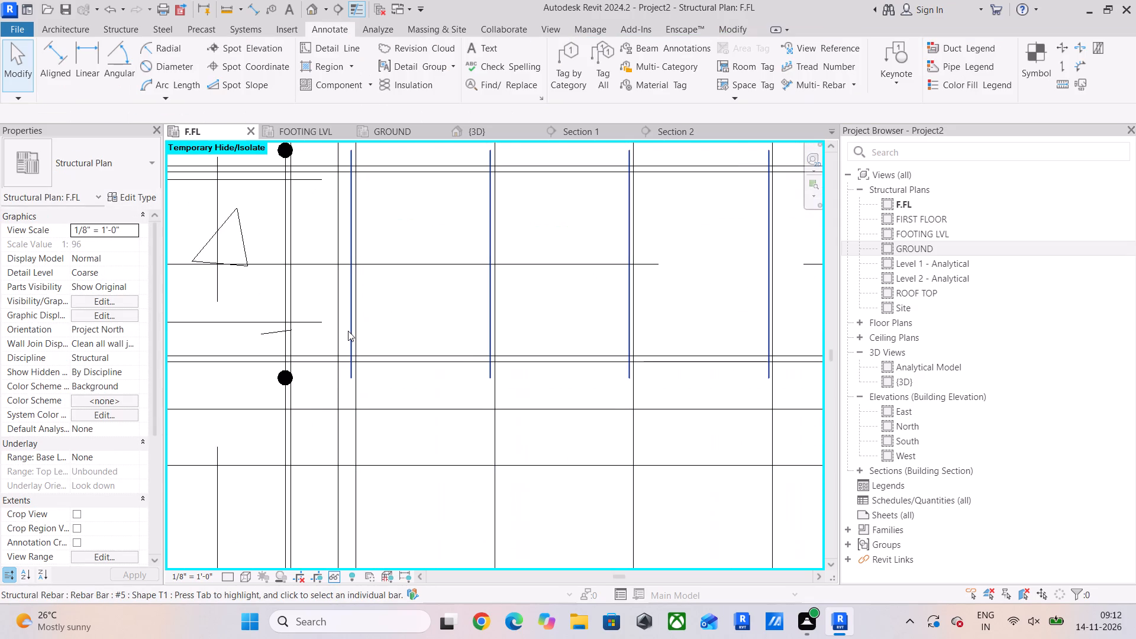
Move the west end of the middle horizontal beam's stirrup set onto the adjoining vertical slab bar.
click(348, 330)
click(351, 263)
click(393, 298)
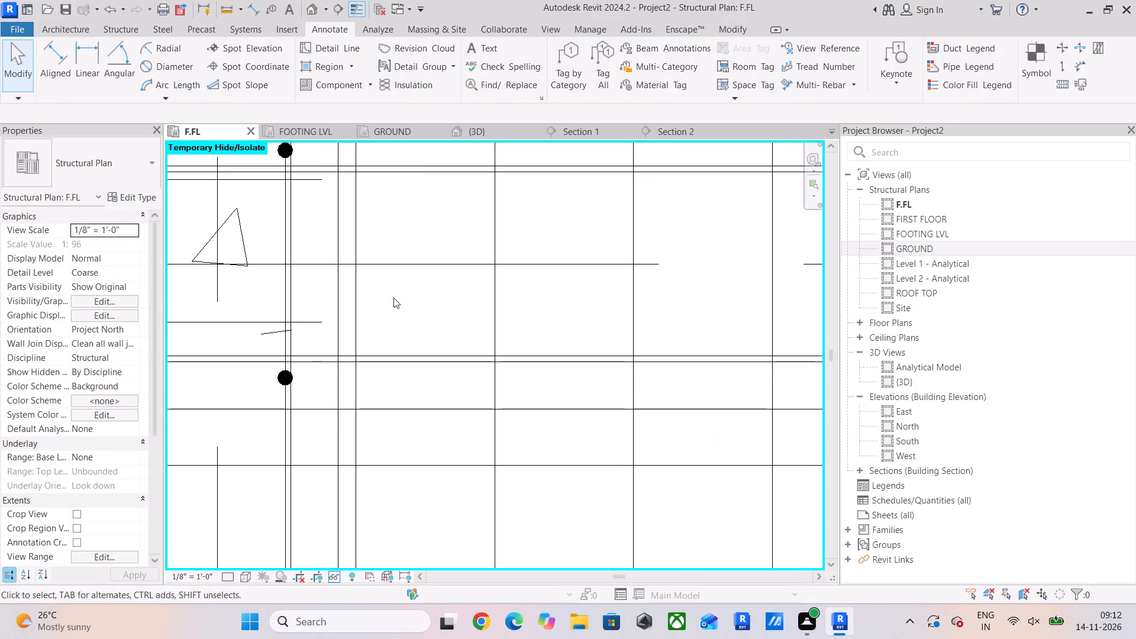
Examine the stirrup and slab bar alignment along the middle horizontal beam.
scroll(395, 299, down, 4)
middle_drag(396, 307, 396, 376)
scroll(403, 373, down, 4)
middle_drag(435, 366, 252, 373)
middle_drag(566, 382, 349, 408)
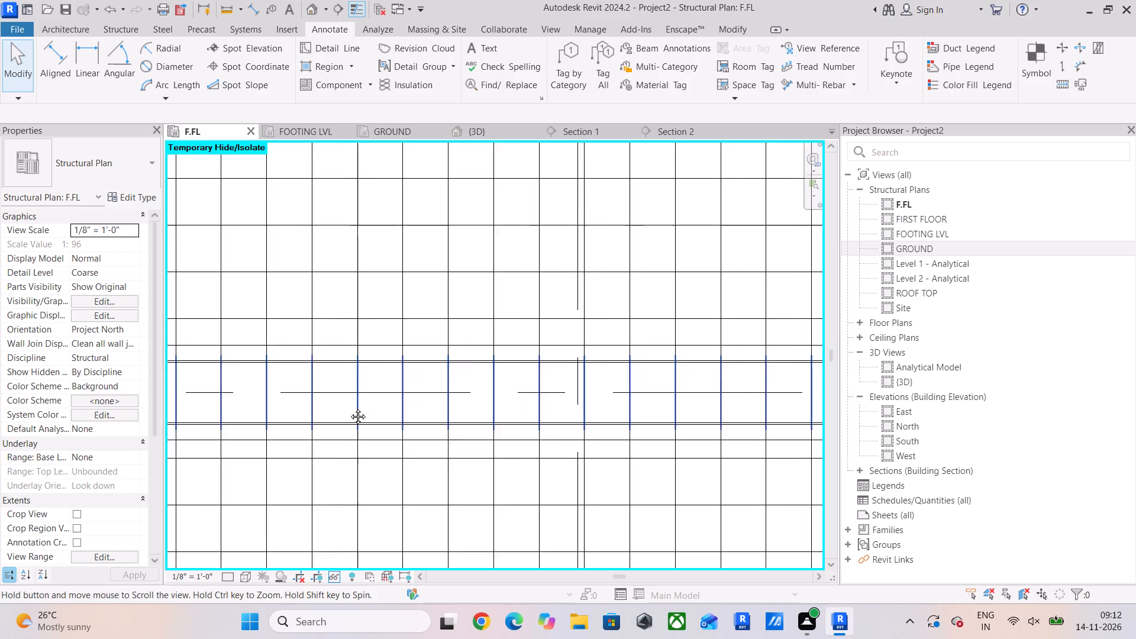
middle_drag(349, 408, 301, 412)
scroll(615, 392, up, 4)
scroll(689, 417, down, 5)
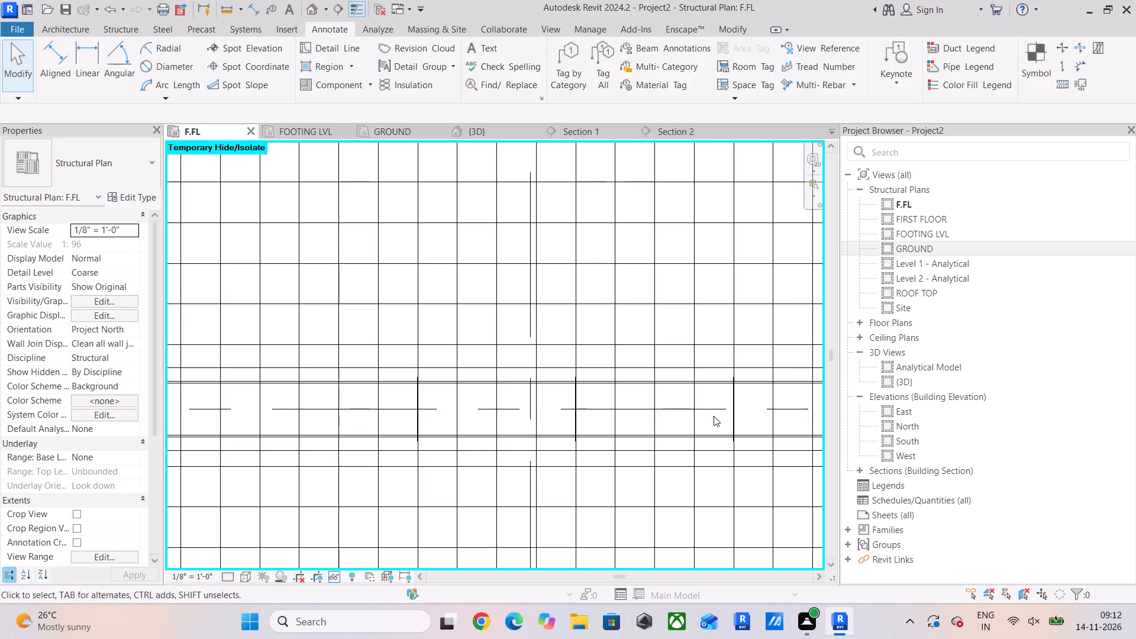
middle_drag(703, 423, 460, 414)
scroll(543, 406, down, 5)
middle_drag(478, 417, 708, 370)
middle_drag(381, 380, 466, 387)
Move the west end of the bottom edge beam's stirrup set onto the vertical slab bar line near the interior beam.
scroll(462, 388, down, 6)
middle_drag(461, 388, 435, 269)
scroll(468, 383, up, 6)
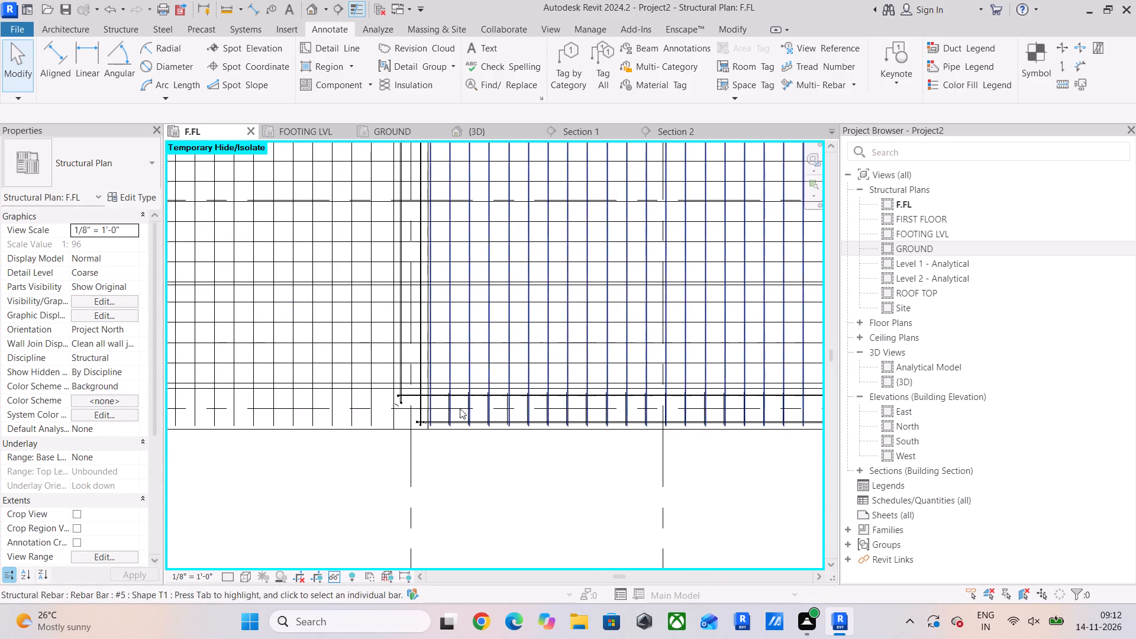
scroll(460, 408, up, 12)
click(411, 404)
drag(414, 399, 420, 400)
click(493, 360)
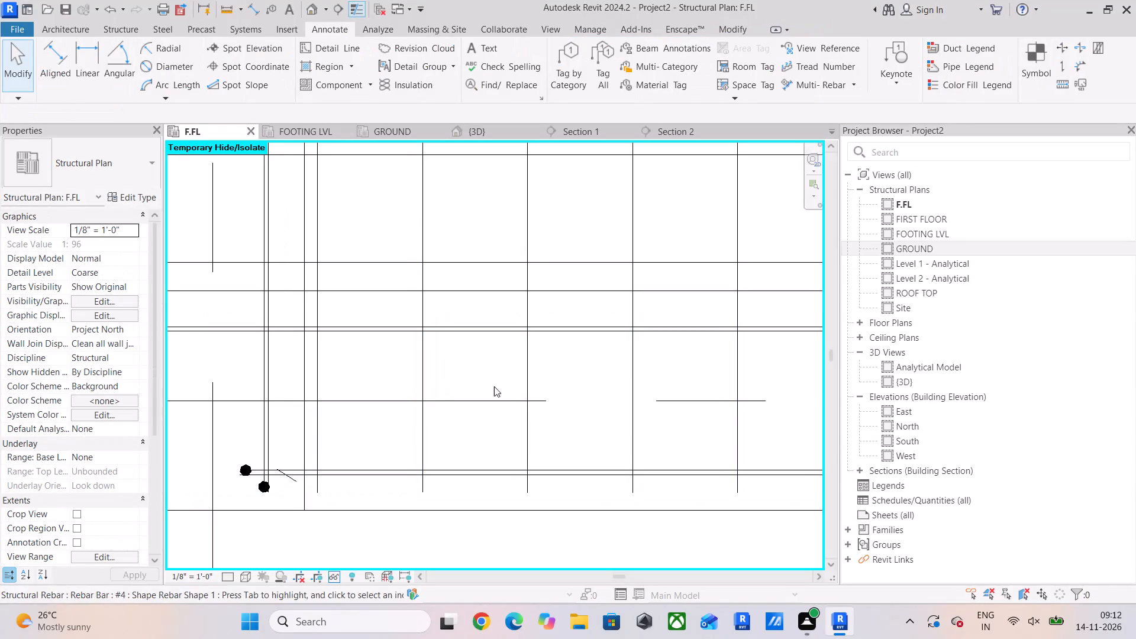
Examine the stirrup and slab bar alignment along the bottom edge beam as far as its east corner.
scroll(354, 390, down, 10)
middle_drag(541, 399, 268, 407)
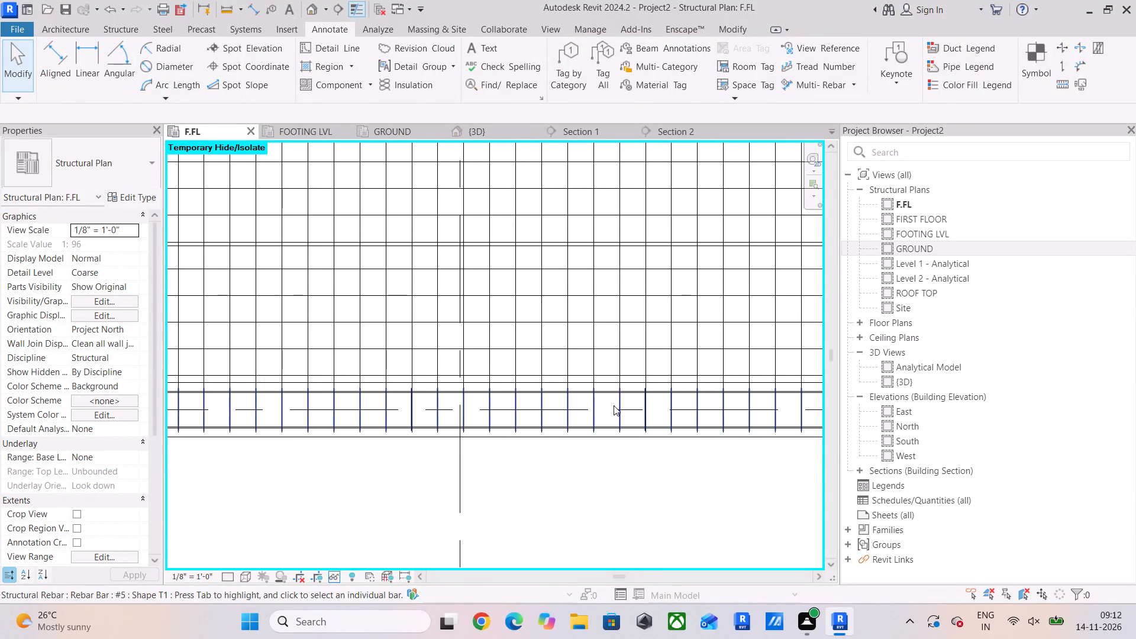
middle_drag(614, 405, 310, 424)
scroll(573, 405, up, 6)
scroll(538, 470, up, 5)
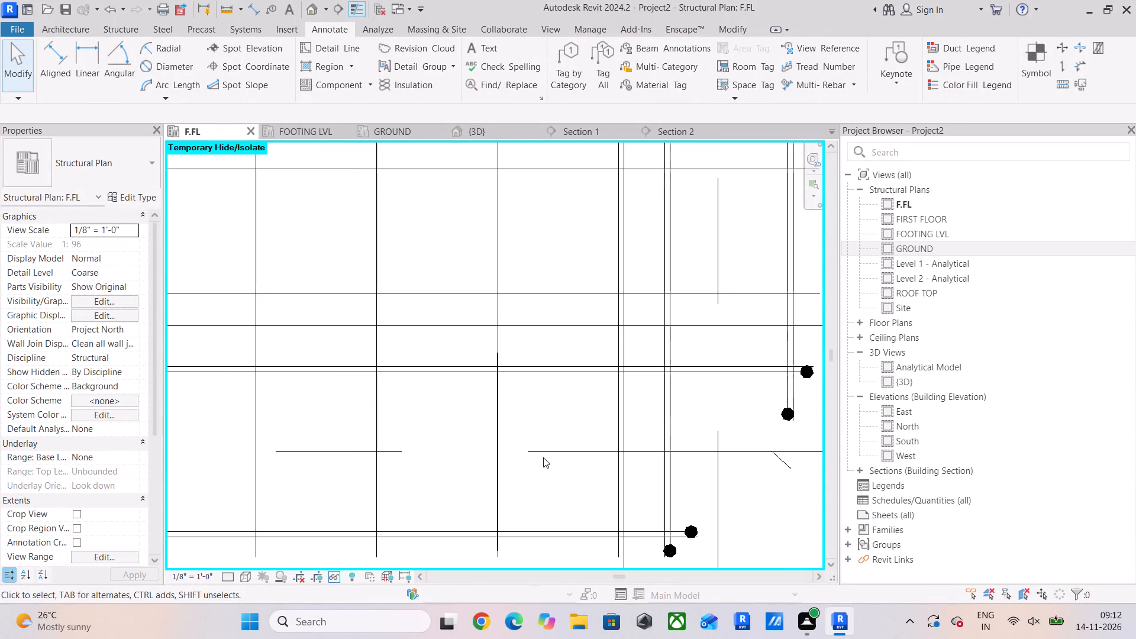
scroll(546, 441, down, 20)
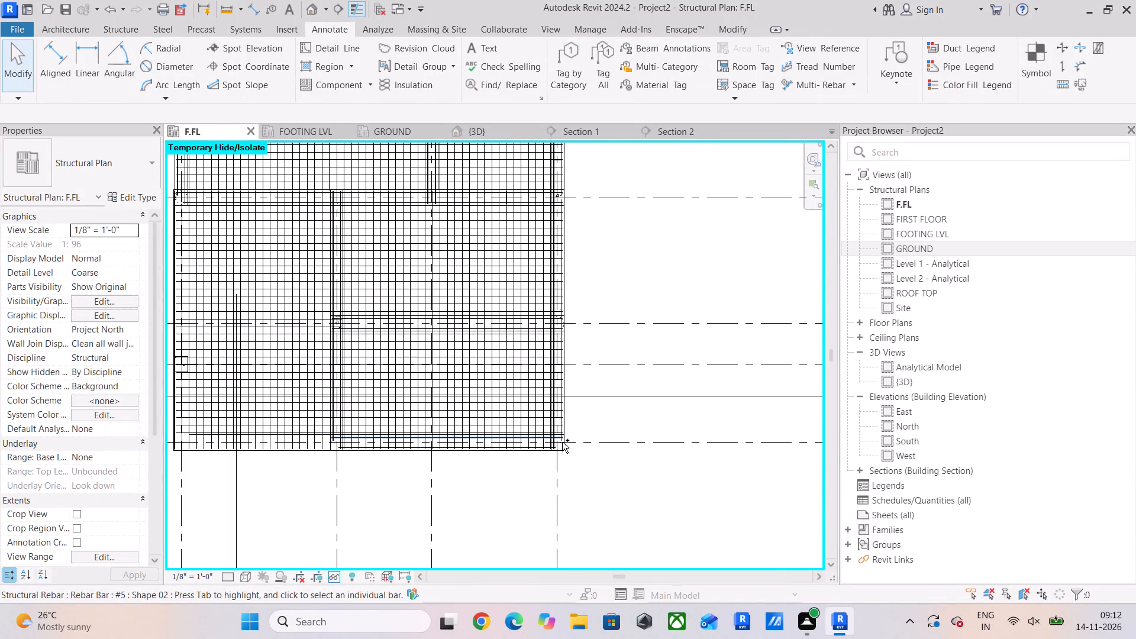
Save the project as MY PLAN STRUCTURE in the revit proects folder.
key(ctrl+s)
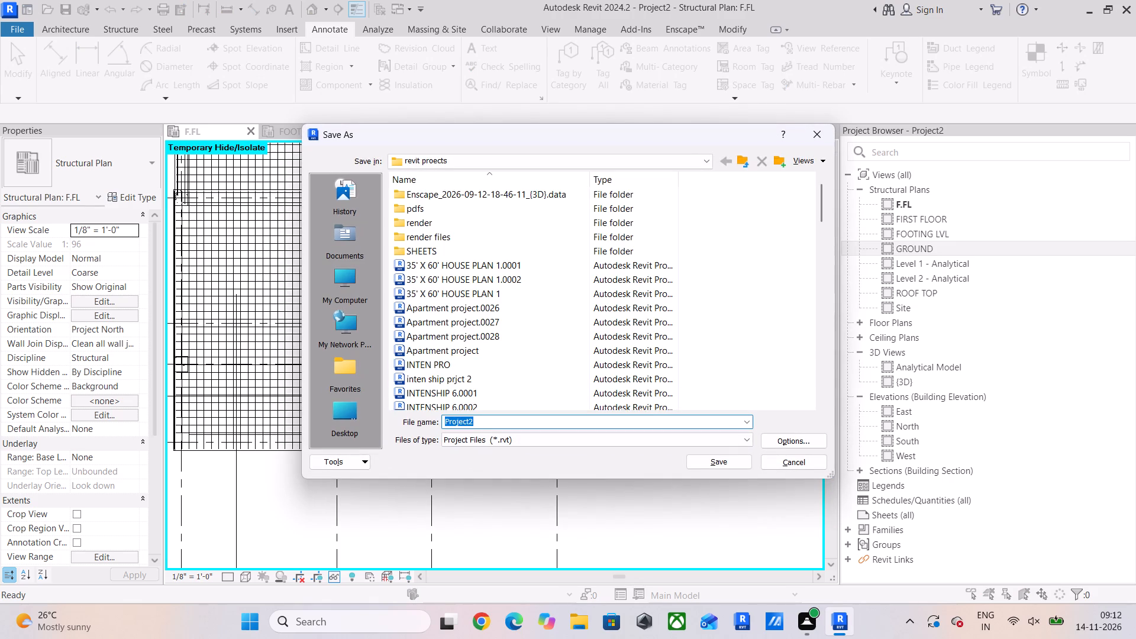
text(MY PLAN STT)
key(BackSpace)
text(RUCTURE)
key(Return)
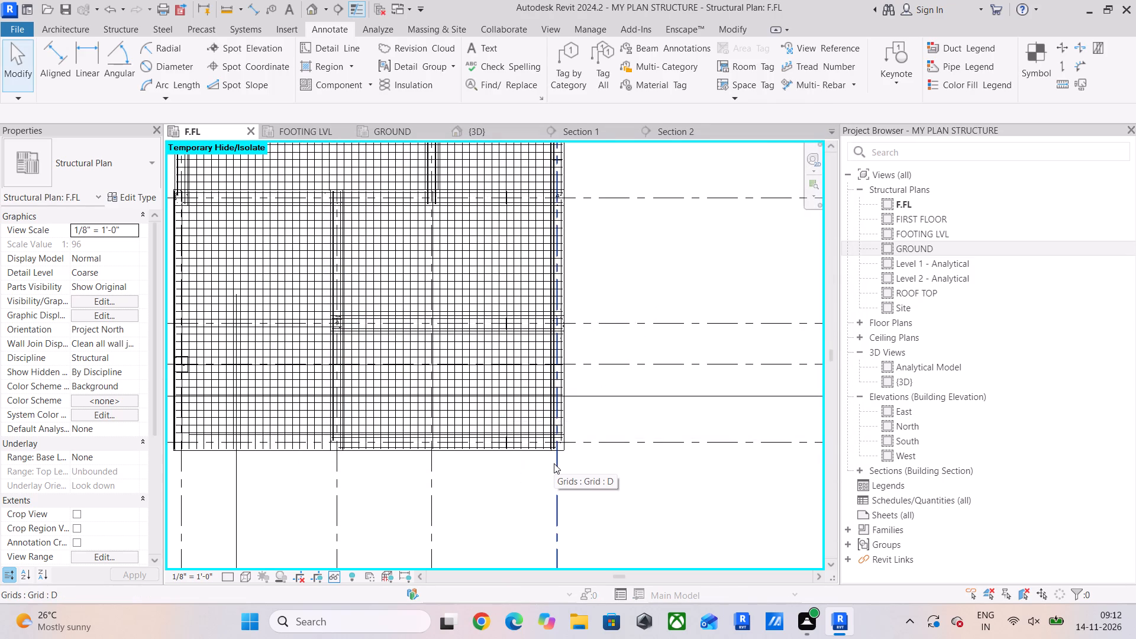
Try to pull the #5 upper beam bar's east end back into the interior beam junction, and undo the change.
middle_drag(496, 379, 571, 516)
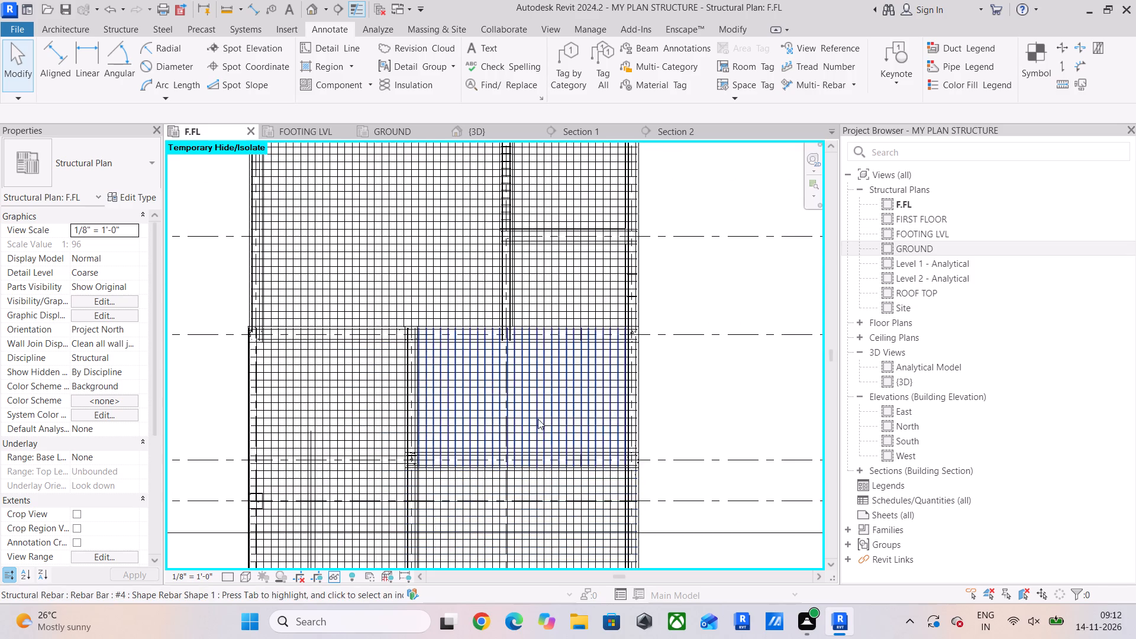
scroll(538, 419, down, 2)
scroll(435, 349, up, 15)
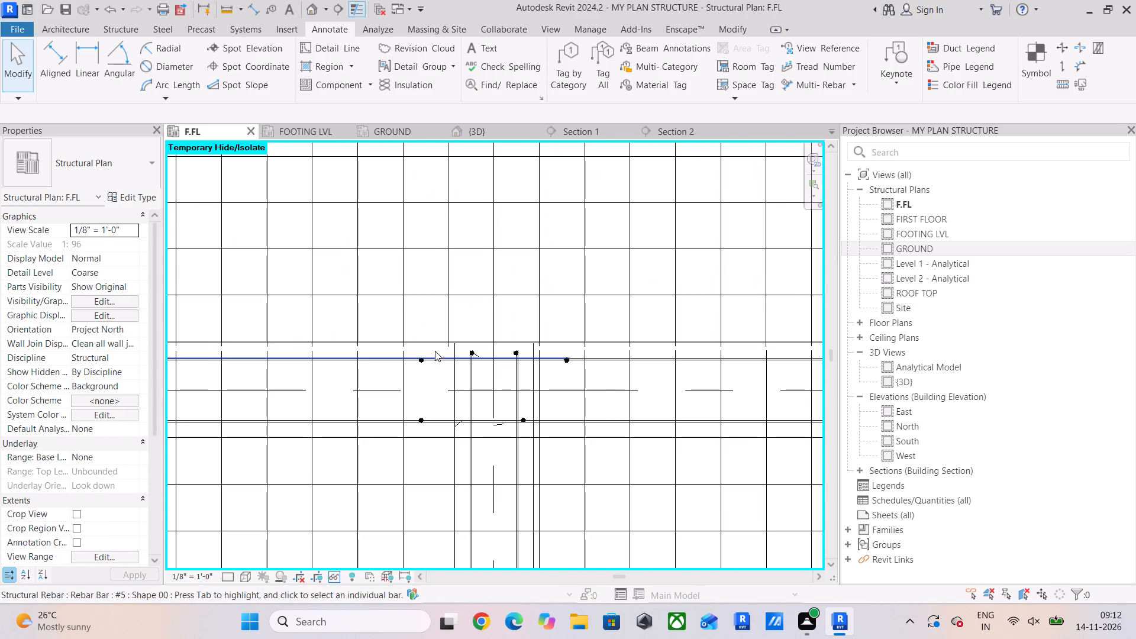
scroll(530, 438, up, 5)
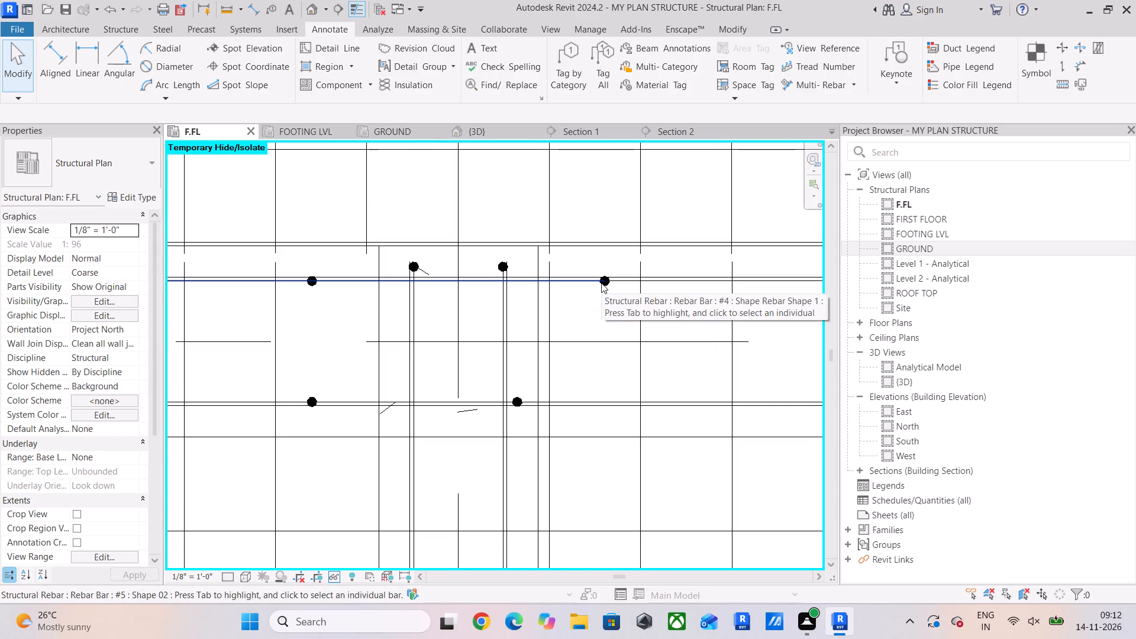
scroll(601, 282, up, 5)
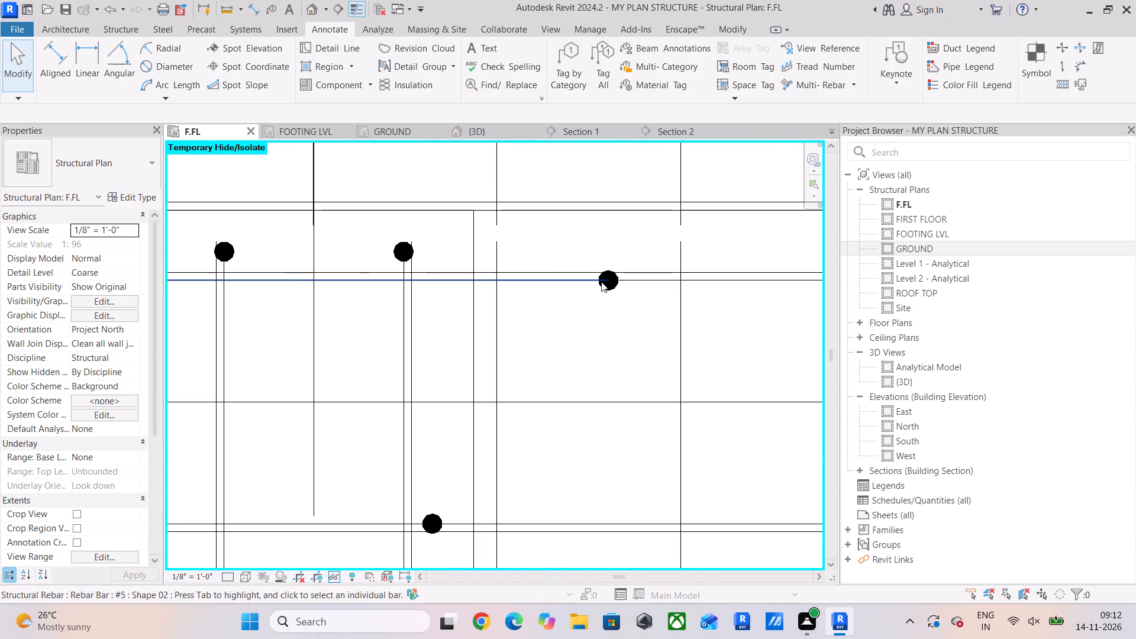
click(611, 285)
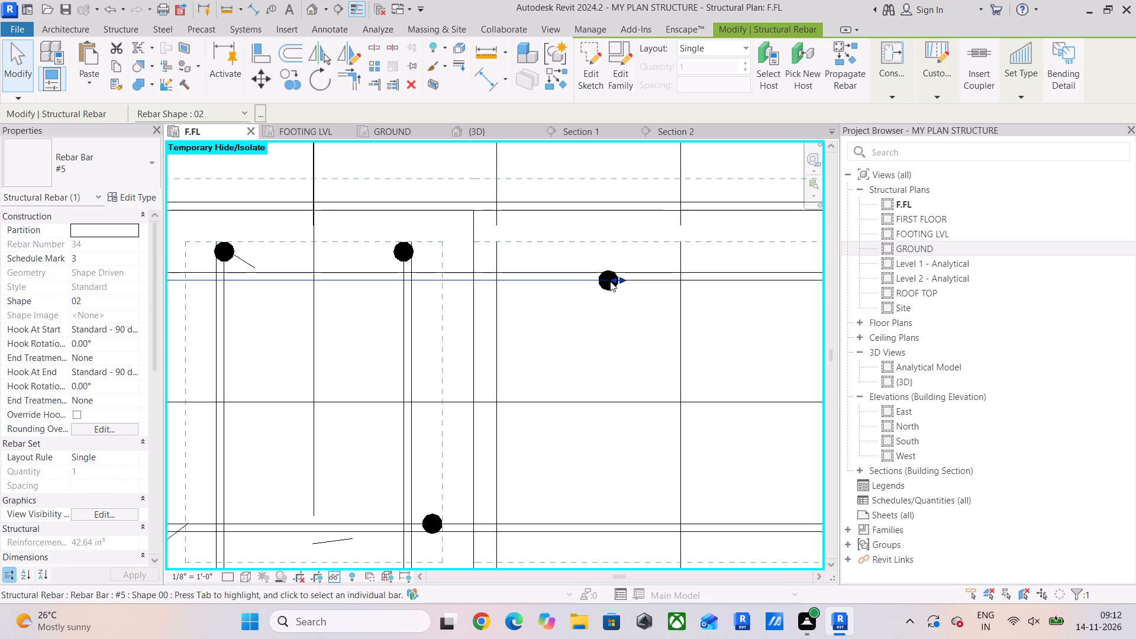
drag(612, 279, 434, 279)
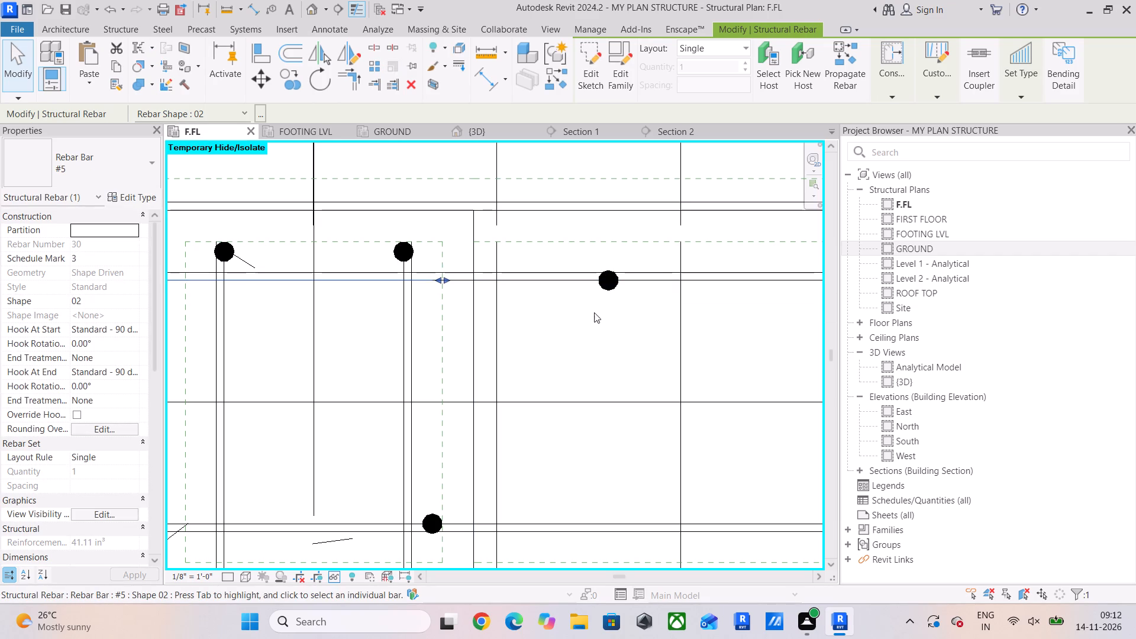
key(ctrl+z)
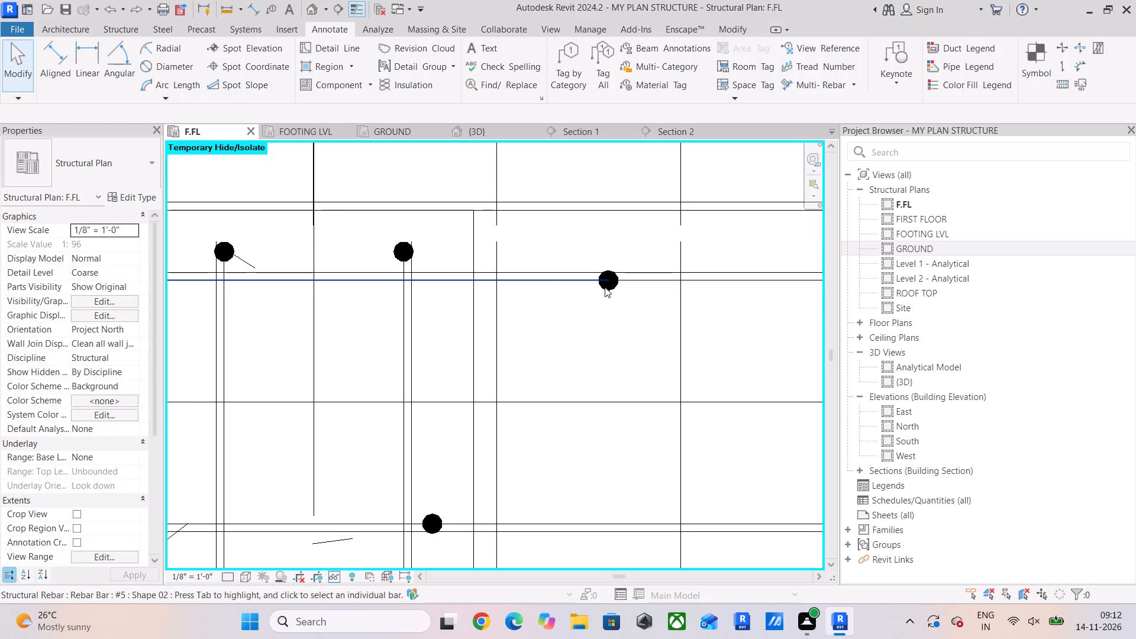
Shorten the upper horizontal beam's #5 shape 02 bar so its east end lies in the interior beam junction, above the lower bar's end.
click(605, 290)
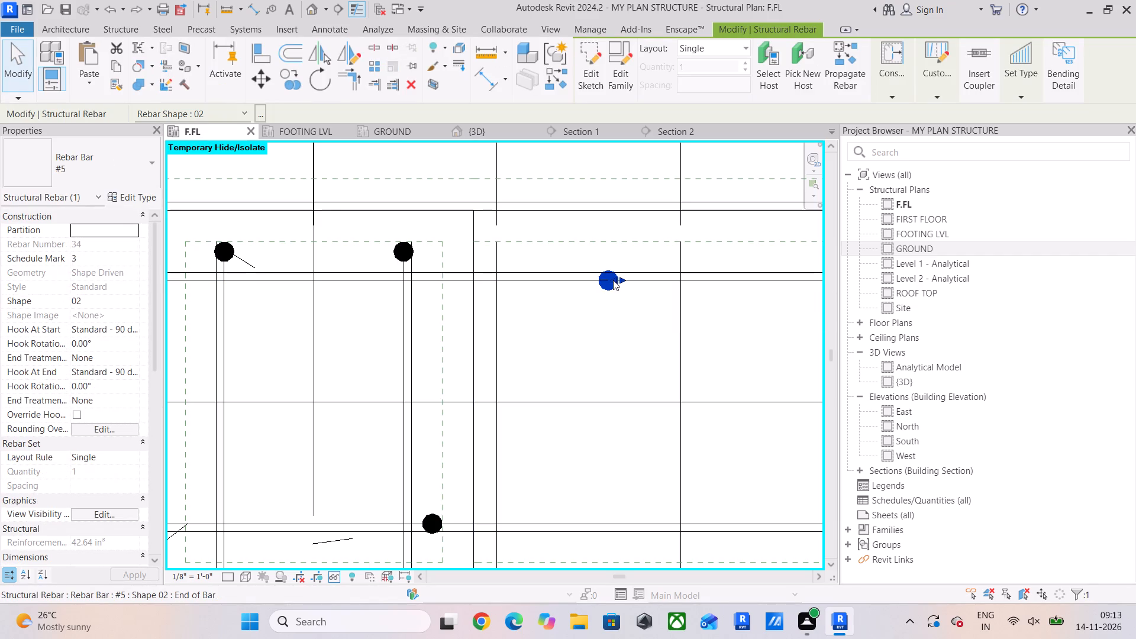
drag(611, 280, 449, 284)
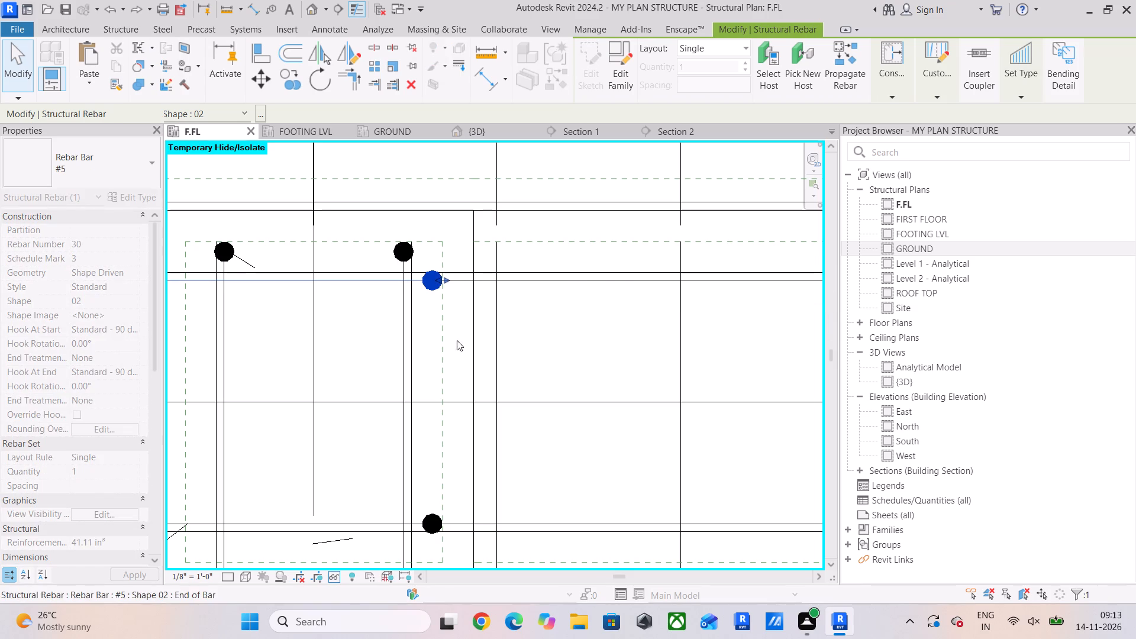
click(459, 340)
scroll(443, 273, up, 4)
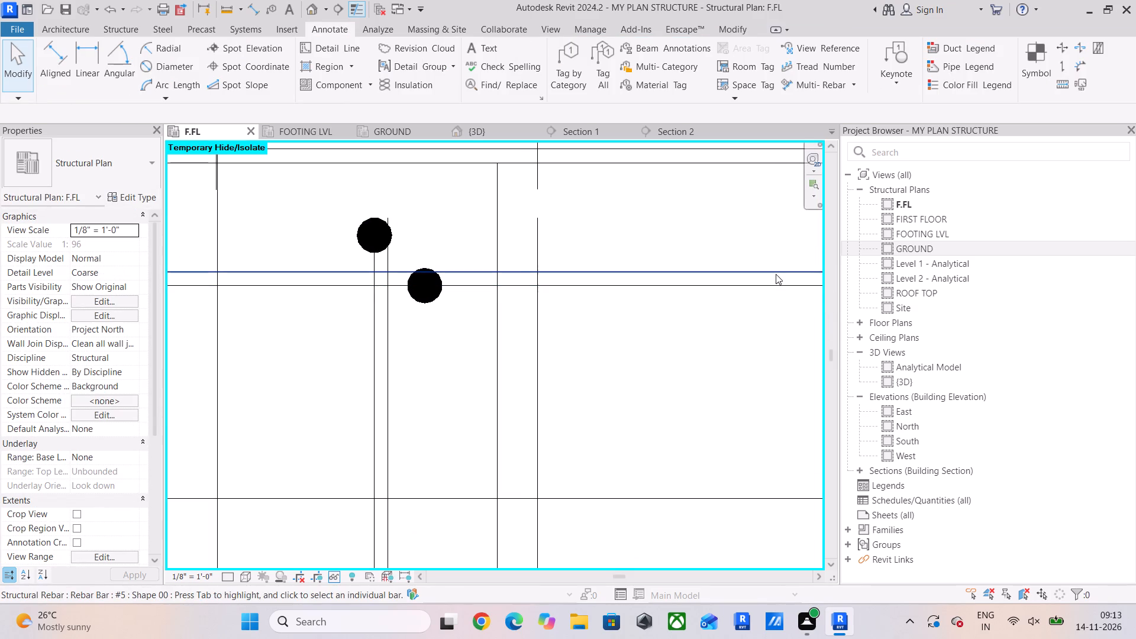
Shorten the remaining long #5 shape 02 bar in the upper horizontal beam so its east end lies inside the interior beam junction.
click(683, 286)
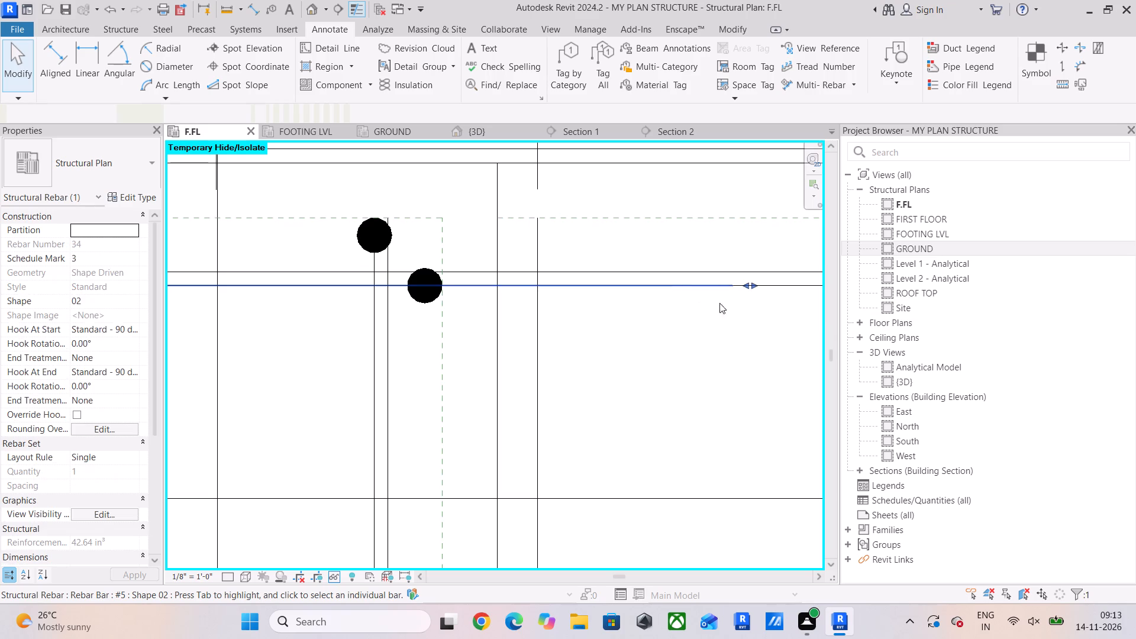
drag(745, 283, 434, 292)
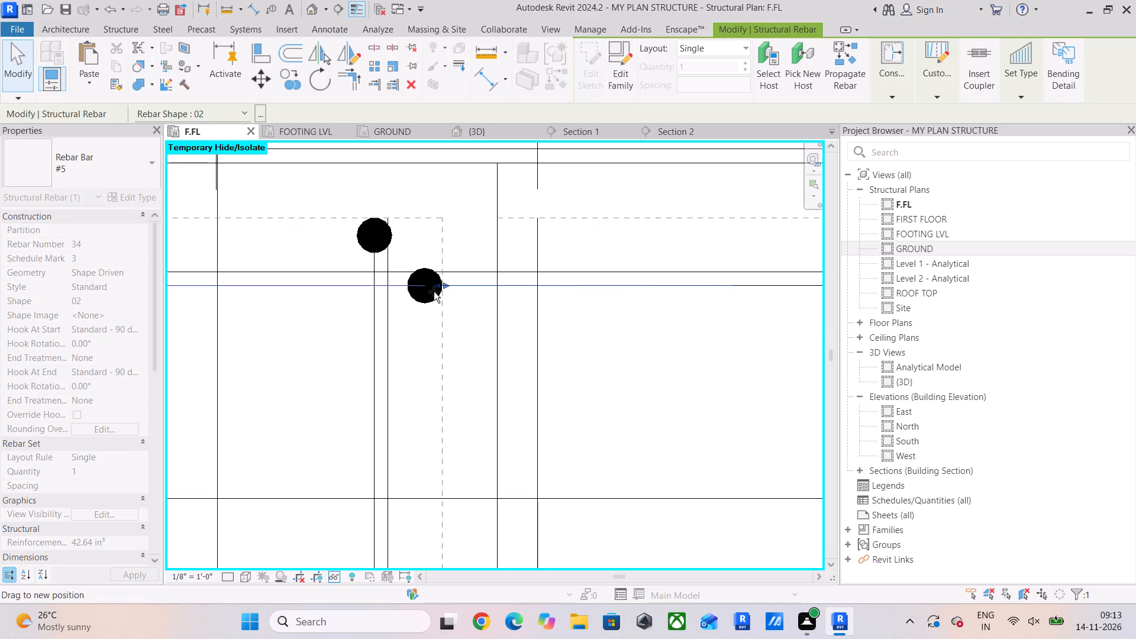
drag(434, 292, 437, 292)
click(657, 341)
Examine the ends of the upper and lower horizontal beam bars around the interior junction.
scroll(653, 333, down, 4)
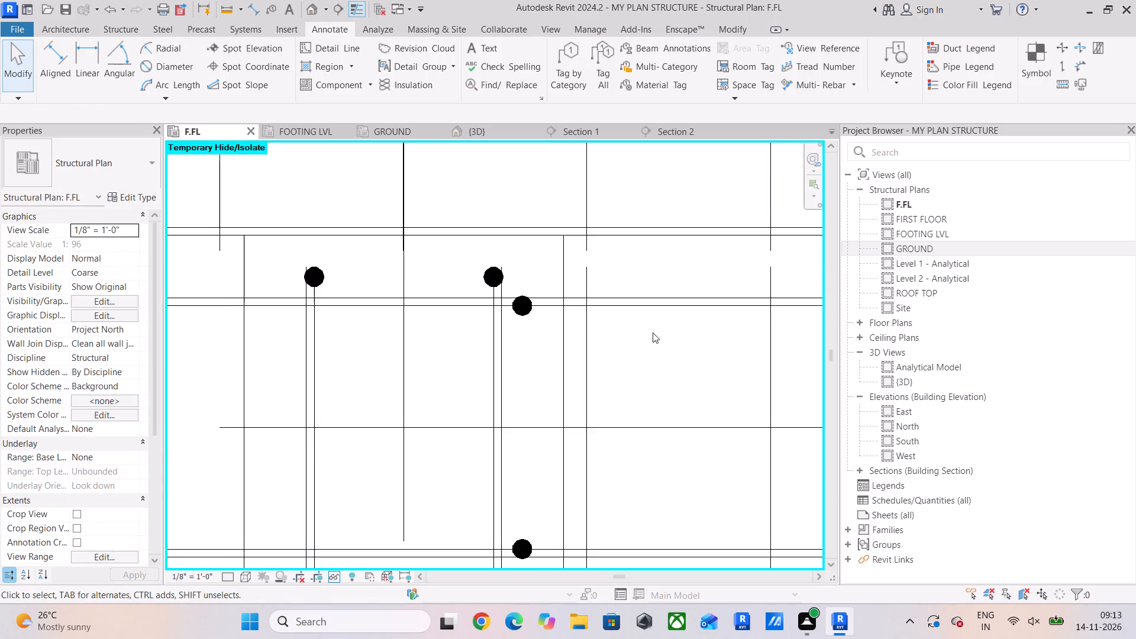
middle_drag(653, 333, 621, 250)
scroll(622, 293, down, 4)
middle_drag(629, 297, 676, 305)
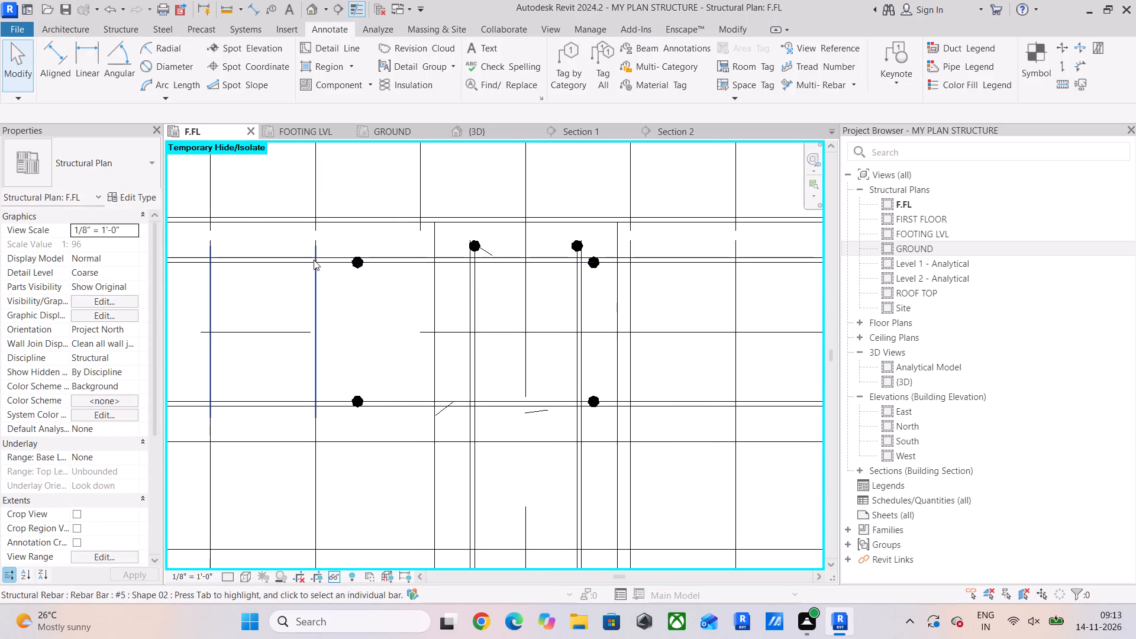
click(377, 266)
scroll(388, 311, down, 5)
middle_drag(397, 314, 510, 318)
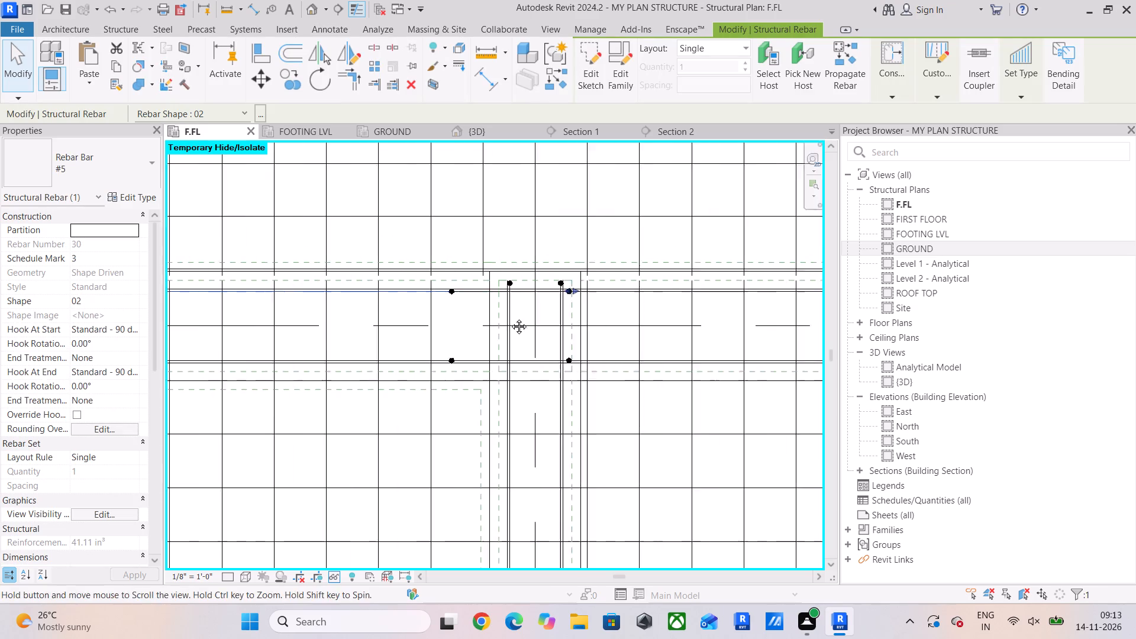
middle_drag(510, 318, 519, 318)
scroll(657, 278, up, 8)
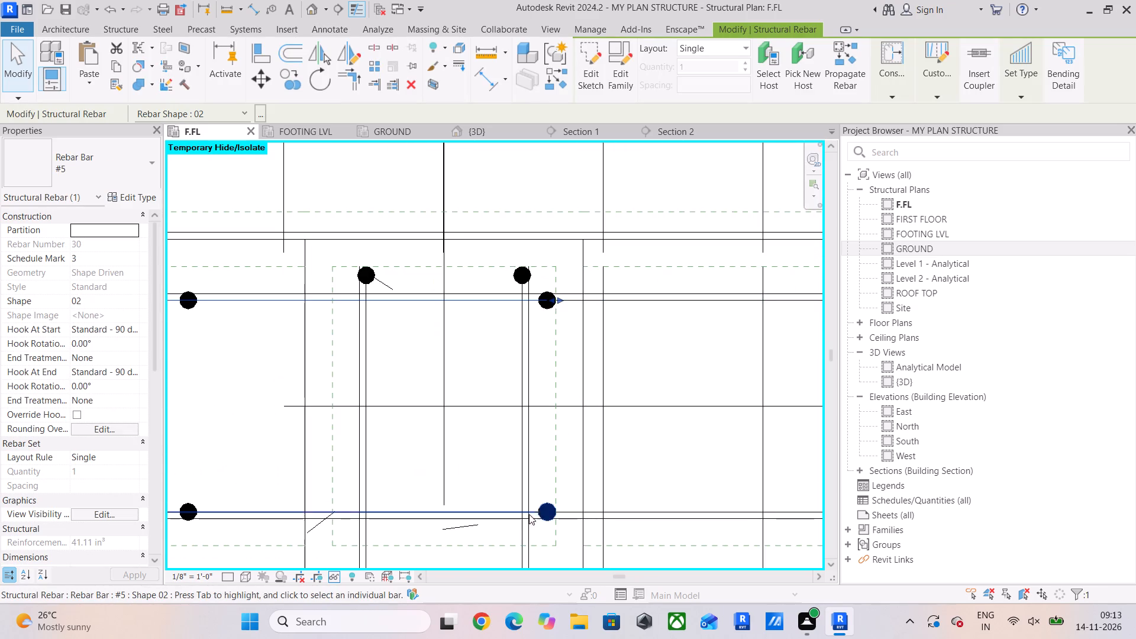
click(478, 519)
click(665, 473)
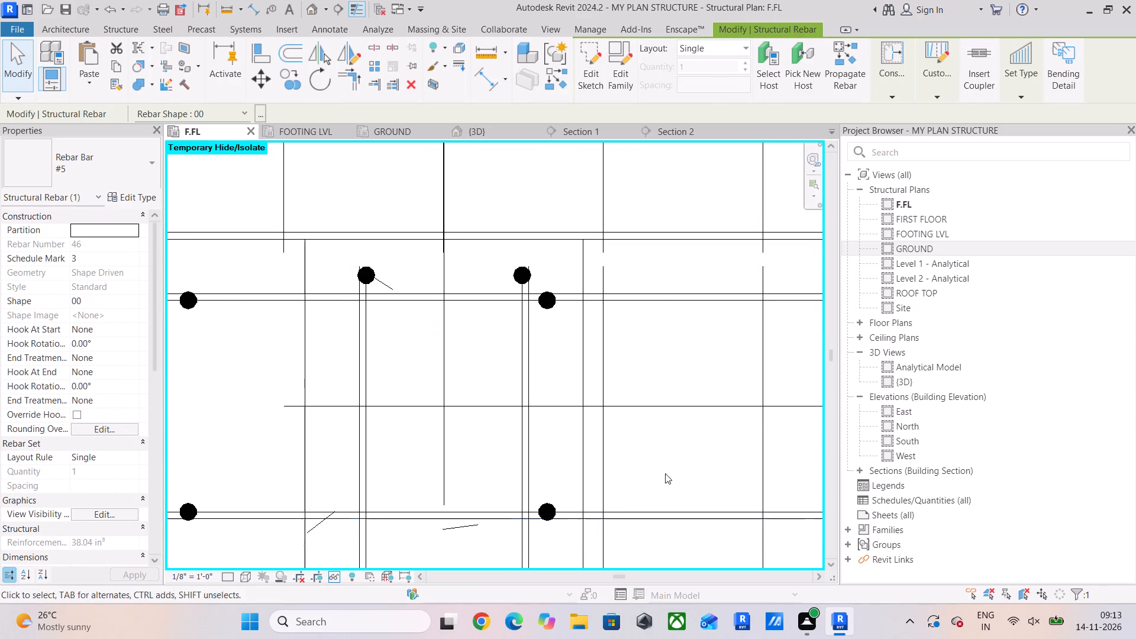
Shorten the east beam's upper #5 shape 02 bar so its west end lies inside the interior column junction.
scroll(603, 399, down, 5)
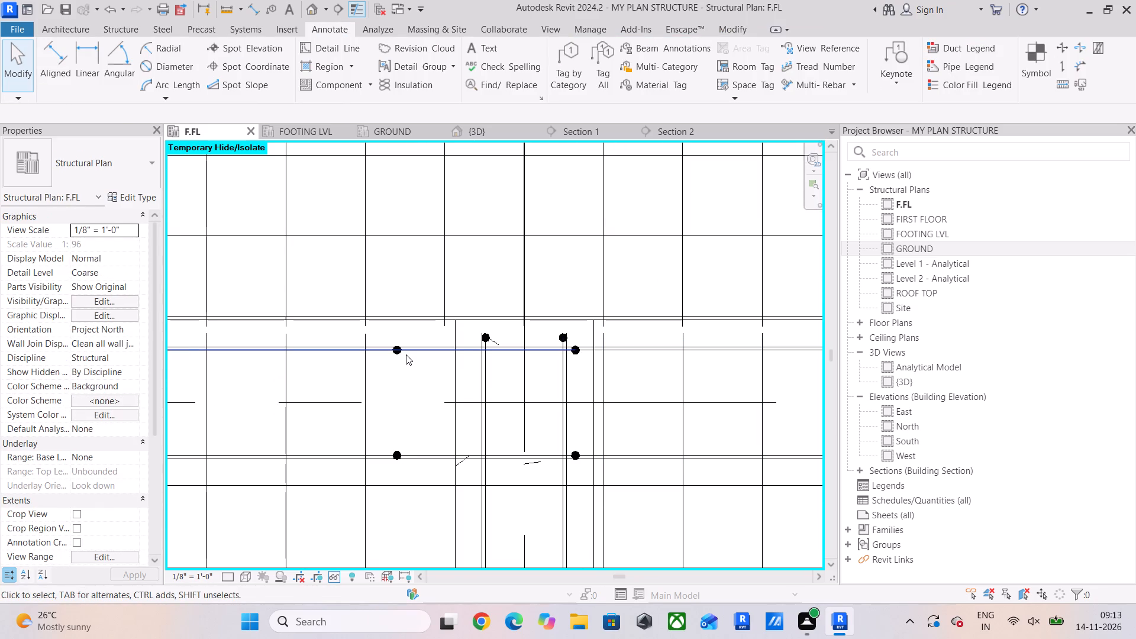
middle_drag(406, 354, 309, 314)
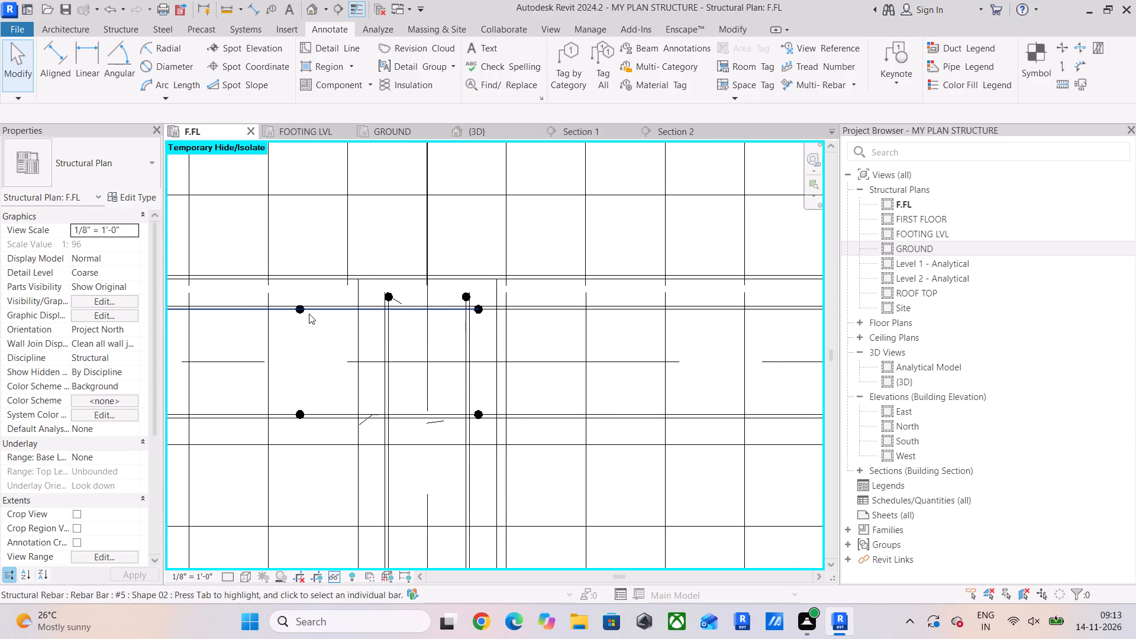
scroll(304, 312, up, 5)
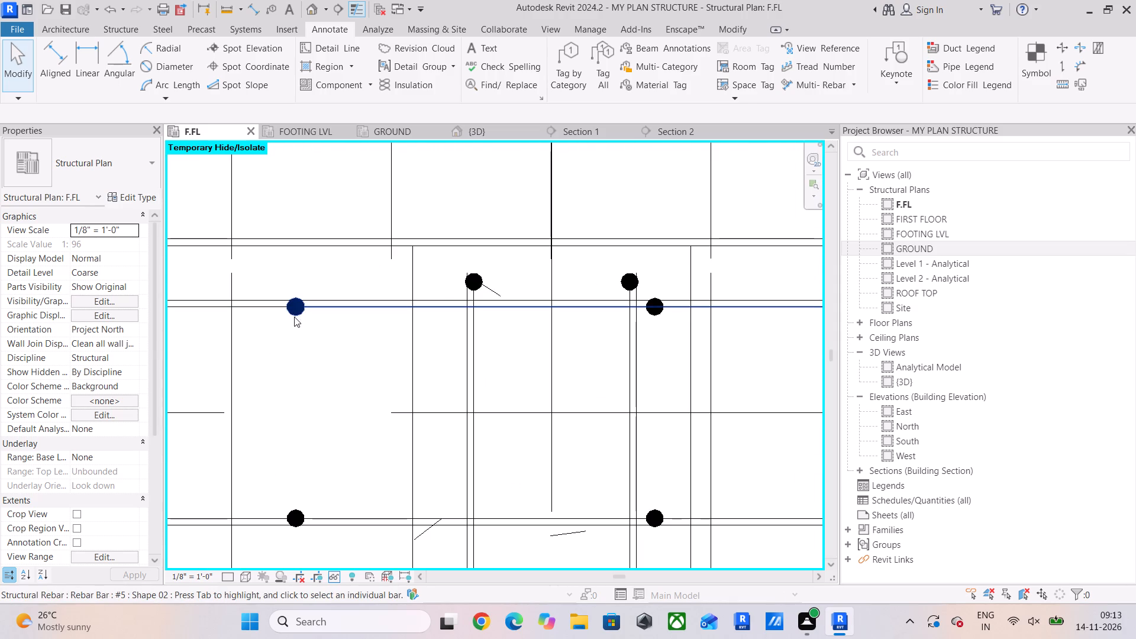
click(294, 317)
drag(295, 306, 430, 324)
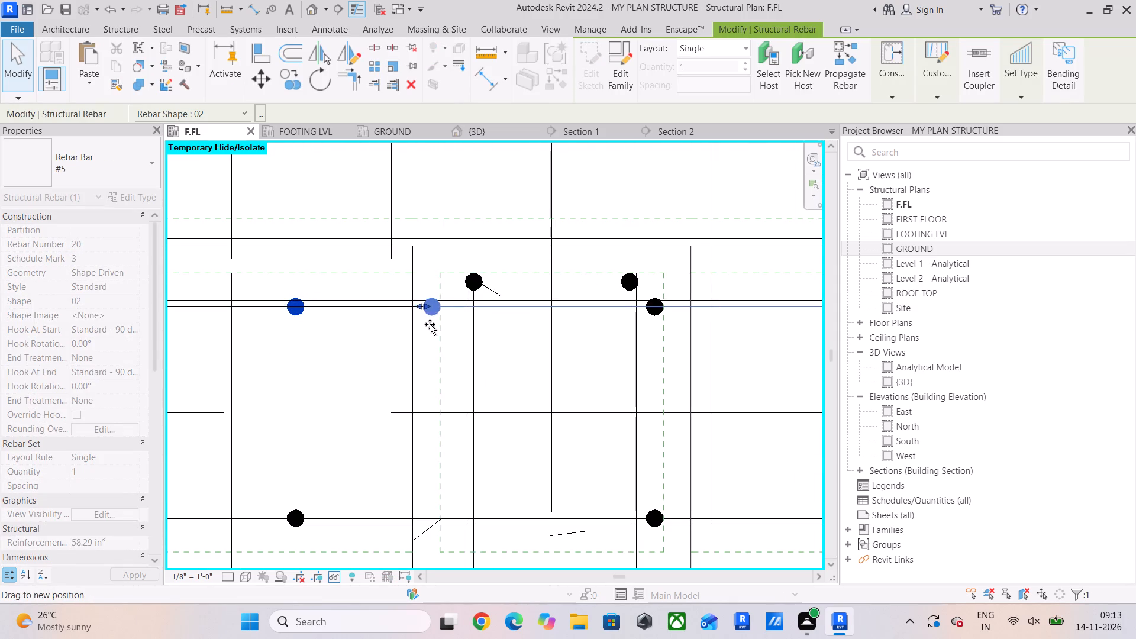
drag(430, 324, 435, 326)
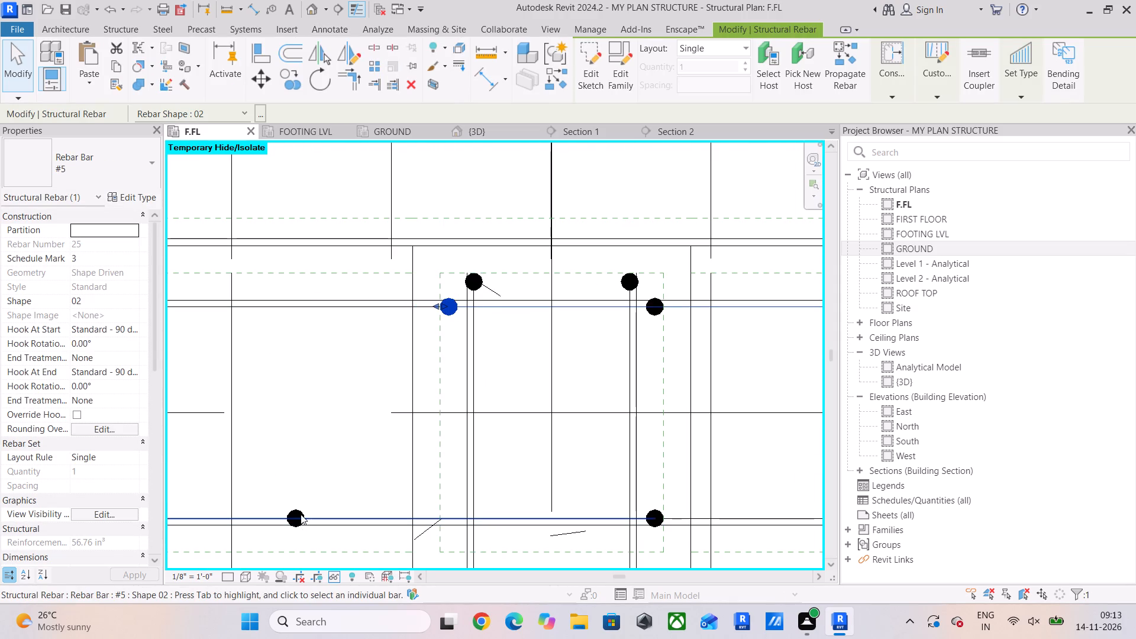
Shorten the east beam's two lower #5 shape 02 bars so their west ends lie inside the same interior column junction.
click(293, 509)
drag(295, 518, 341, 519)
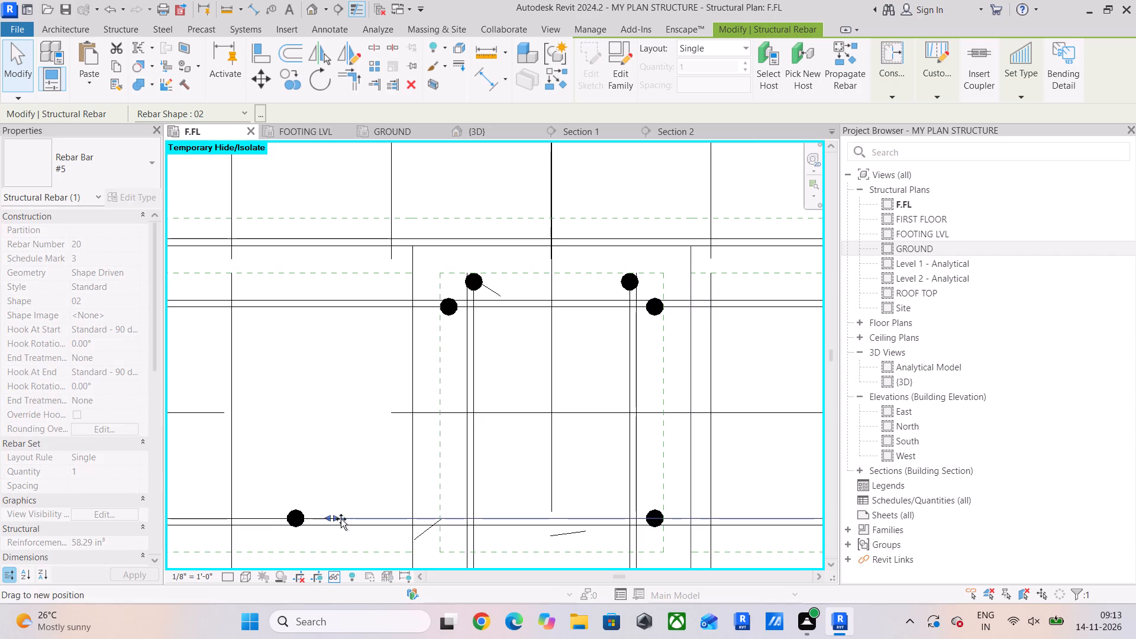
drag(341, 519, 441, 521)
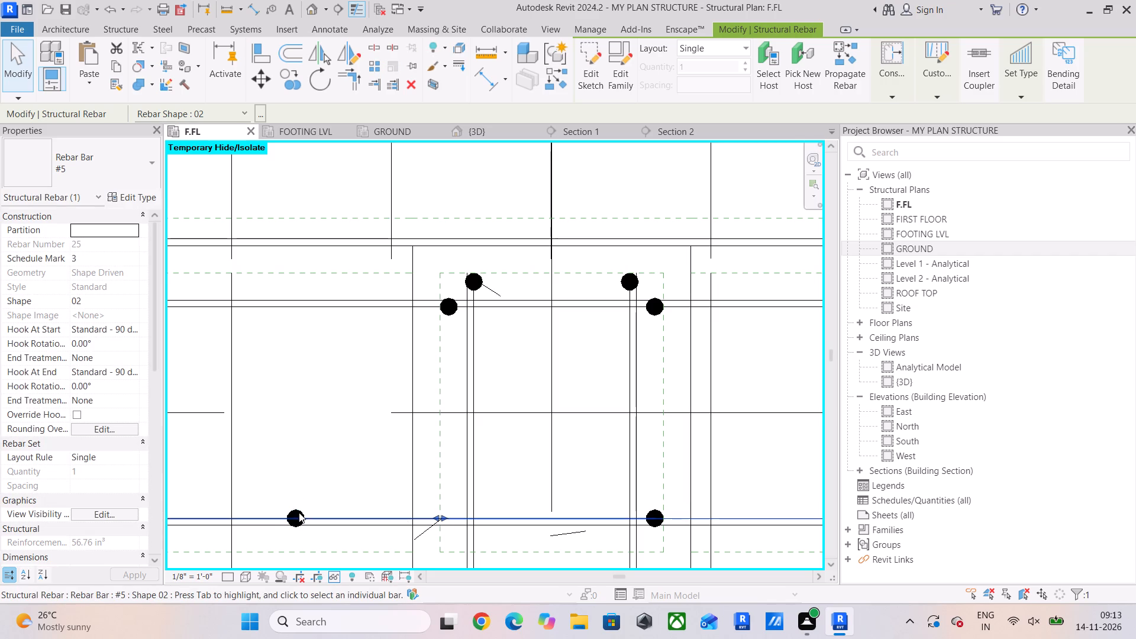
click(300, 510)
drag(295, 518, 417, 534)
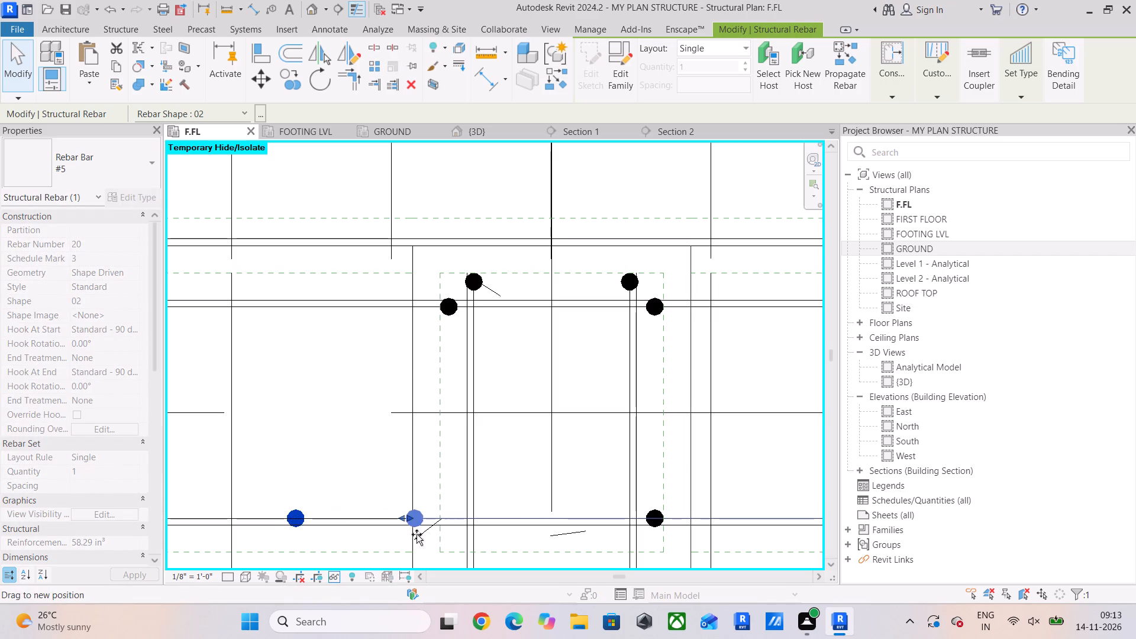
drag(417, 534, 441, 537)
click(334, 427)
Examine the beam junctions across the east half of the plan for misplaced bar ends.
middle_drag(364, 413, 256, 350)
scroll(256, 350, down, 5)
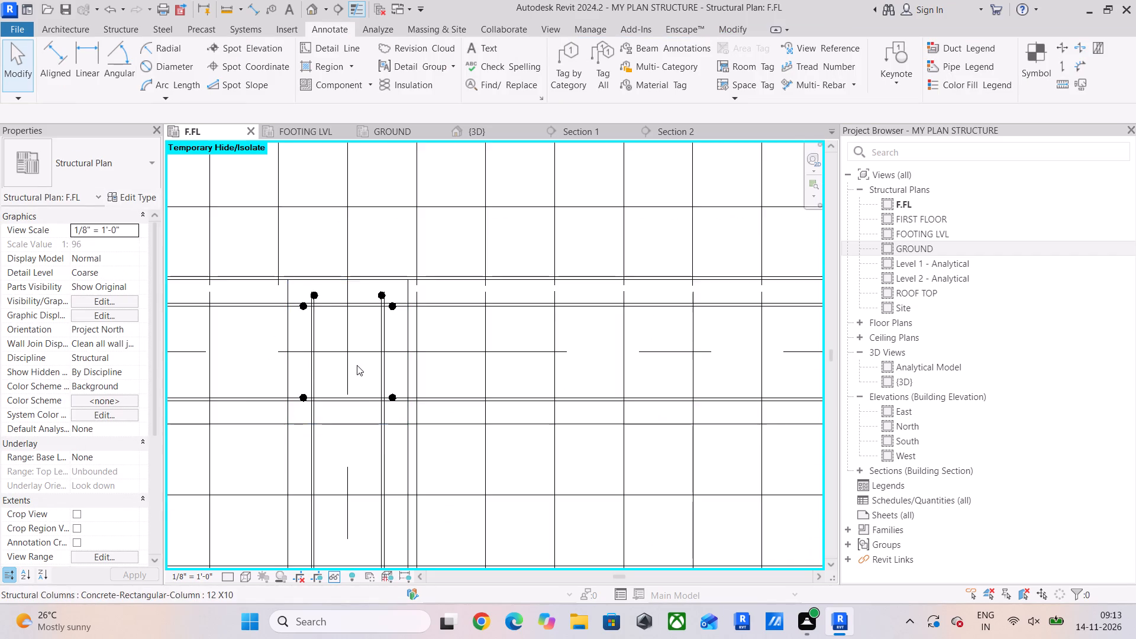
scroll(357, 365, down, 14)
scroll(559, 358, up, 6)
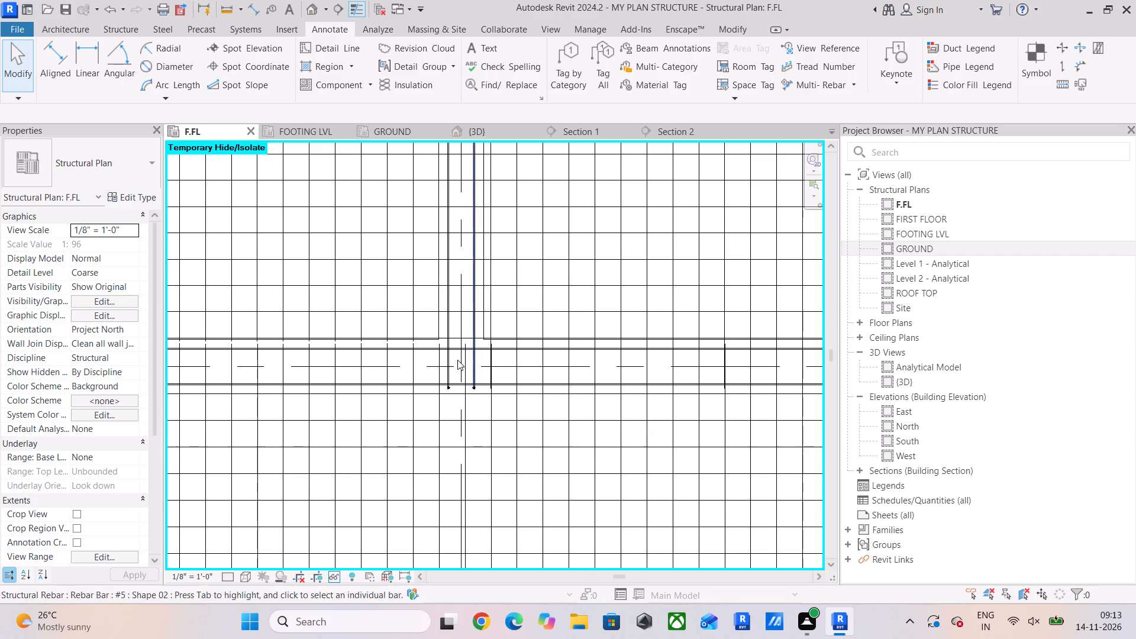
scroll(440, 363, up, 7)
scroll(440, 363, down, 14)
middle_drag(469, 353, 479, 522)
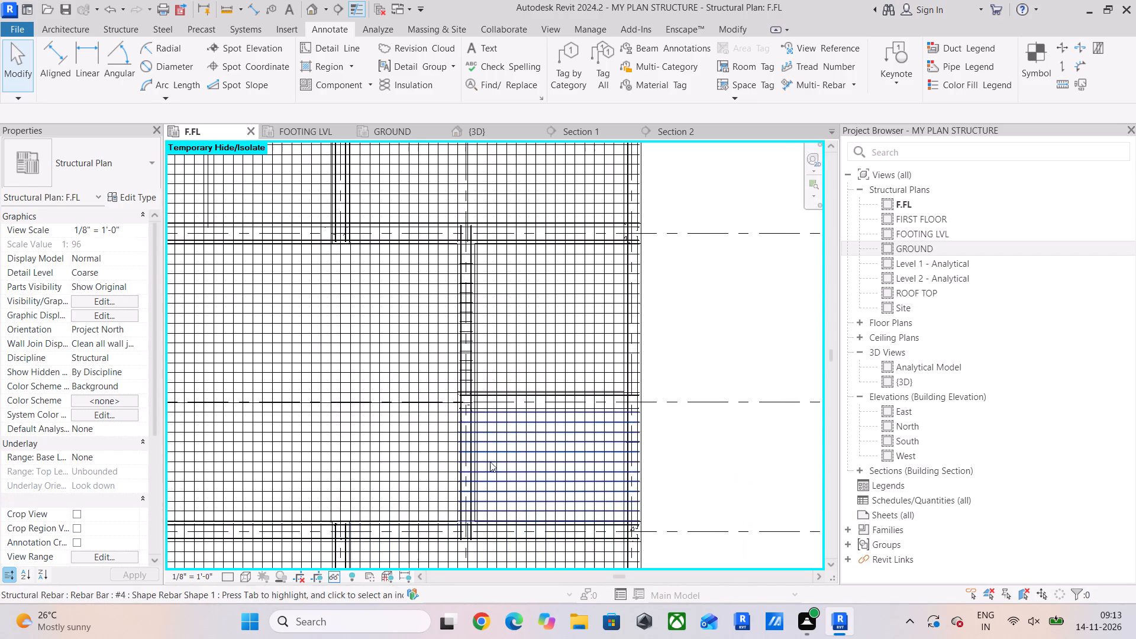
scroll(475, 241, up, 10)
scroll(446, 223, down, 11)
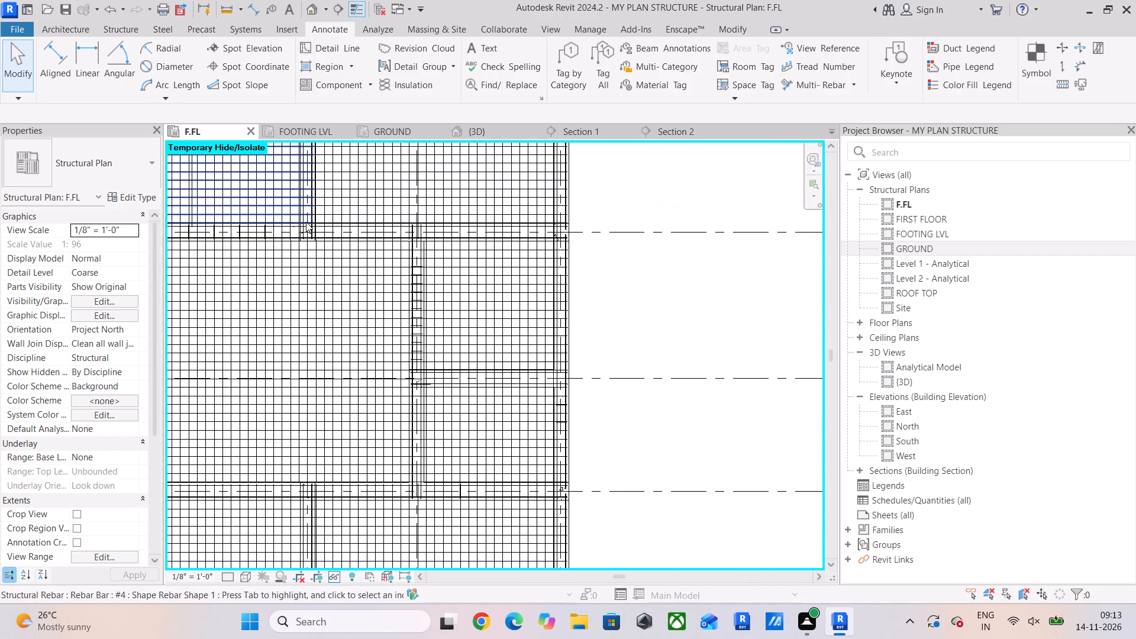
Extend the first lower #5 shape 02 bar of the horizontal beam west to the far cover line of the west-edge 12 X10 column.
middle_drag(306, 222, 409, 131)
scroll(213, 403, up, 5)
scroll(321, 401, up, 6)
scroll(133, 421, up, 3)
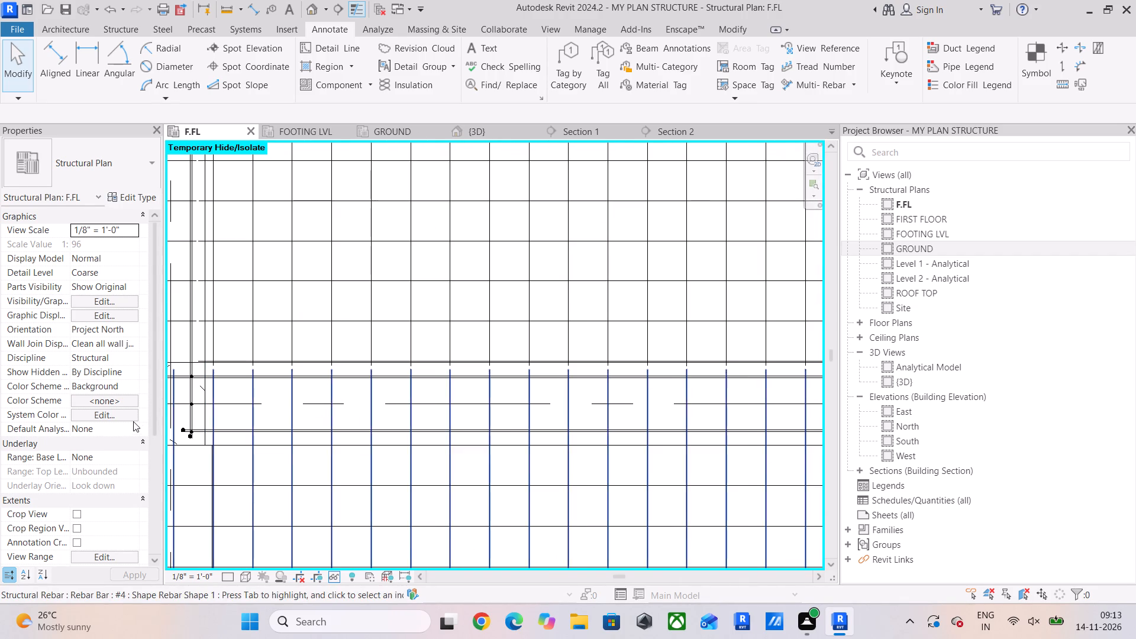
middle_drag(317, 445, 573, 396)
scroll(432, 382, up, 6)
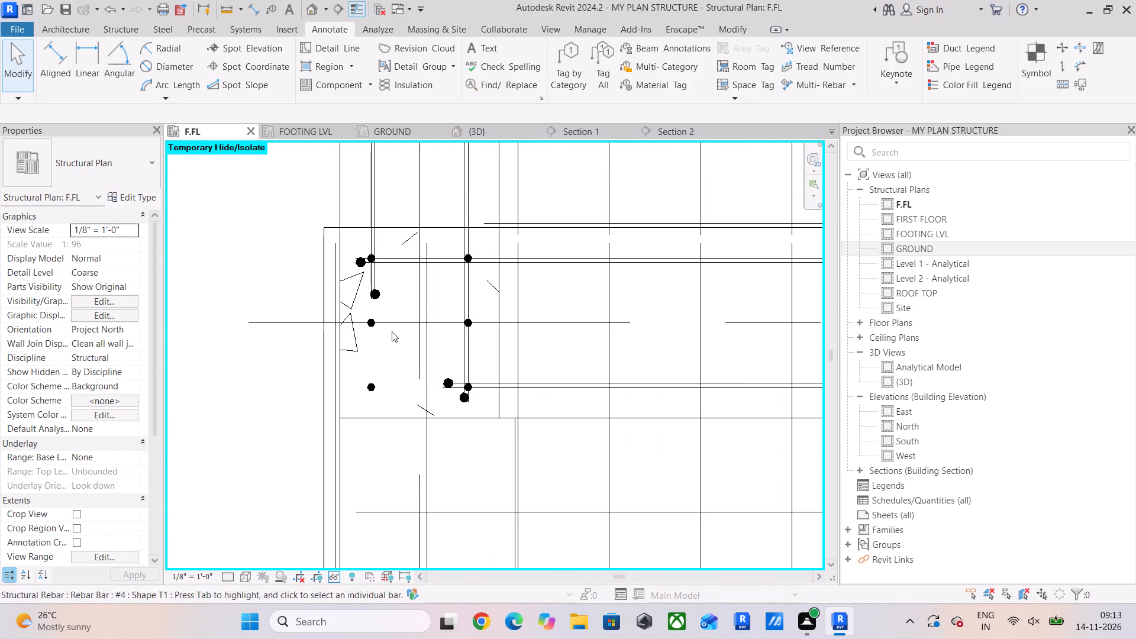
scroll(453, 390, up, 3)
click(443, 377)
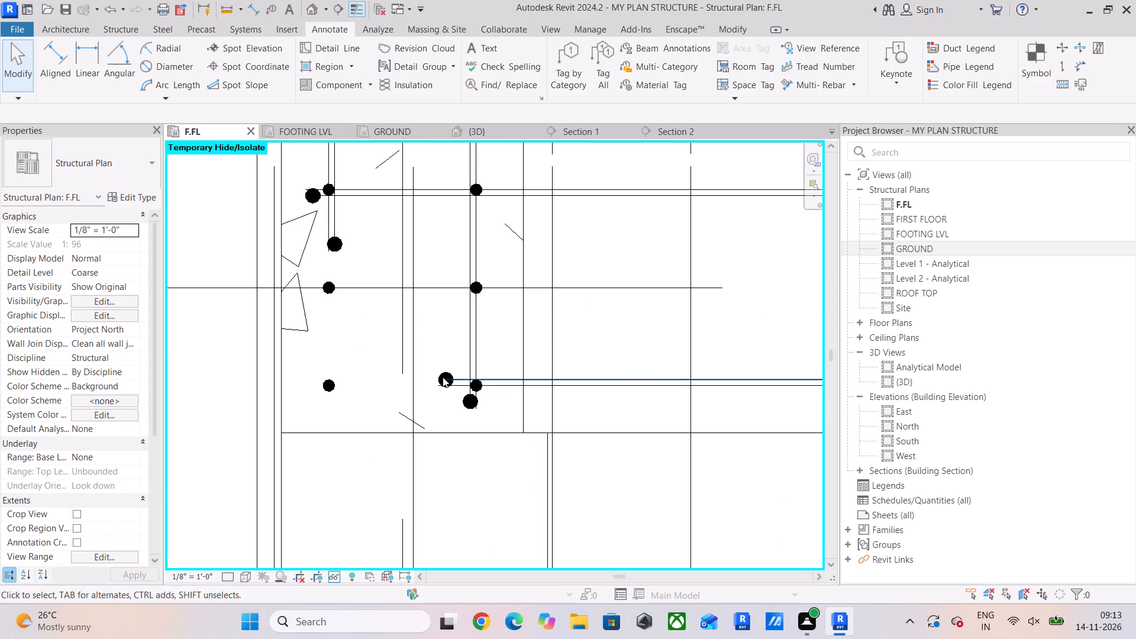
drag(431, 377, 313, 386)
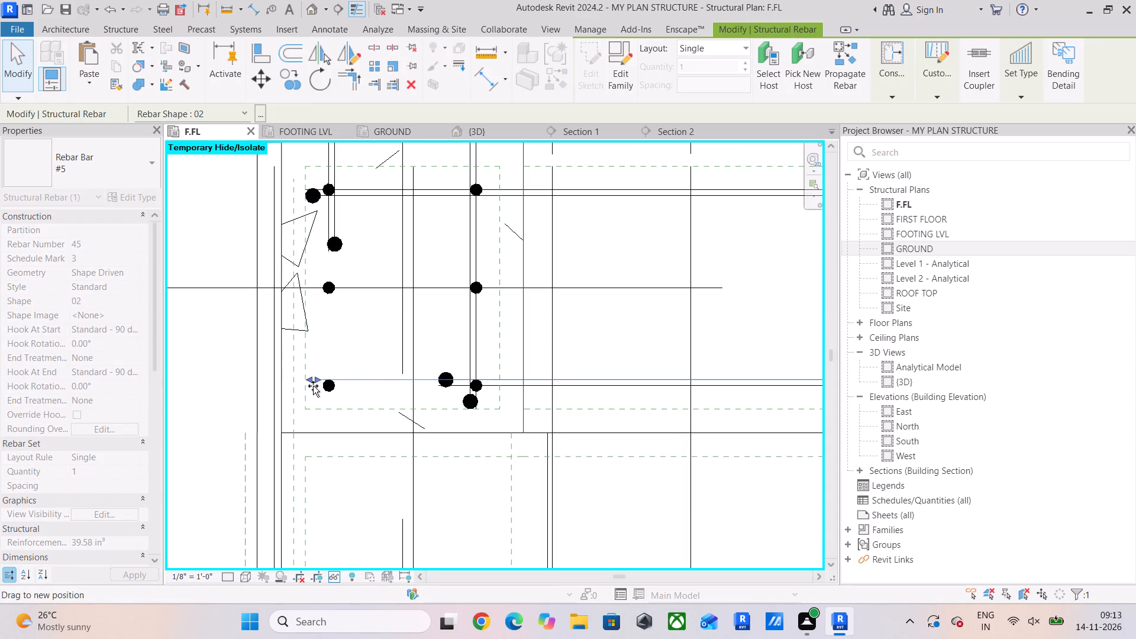
drag(313, 386, 309, 386)
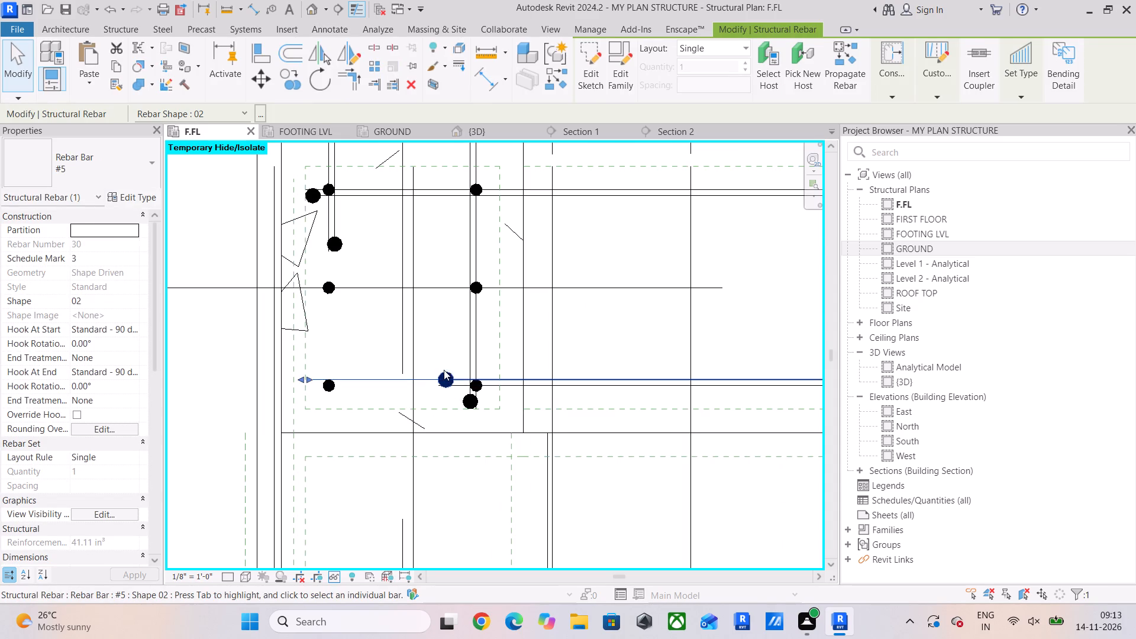
click(441, 346)
Extend the second lower #5 shape 02 bar of the same beam to the column's west cover line.
click(442, 380)
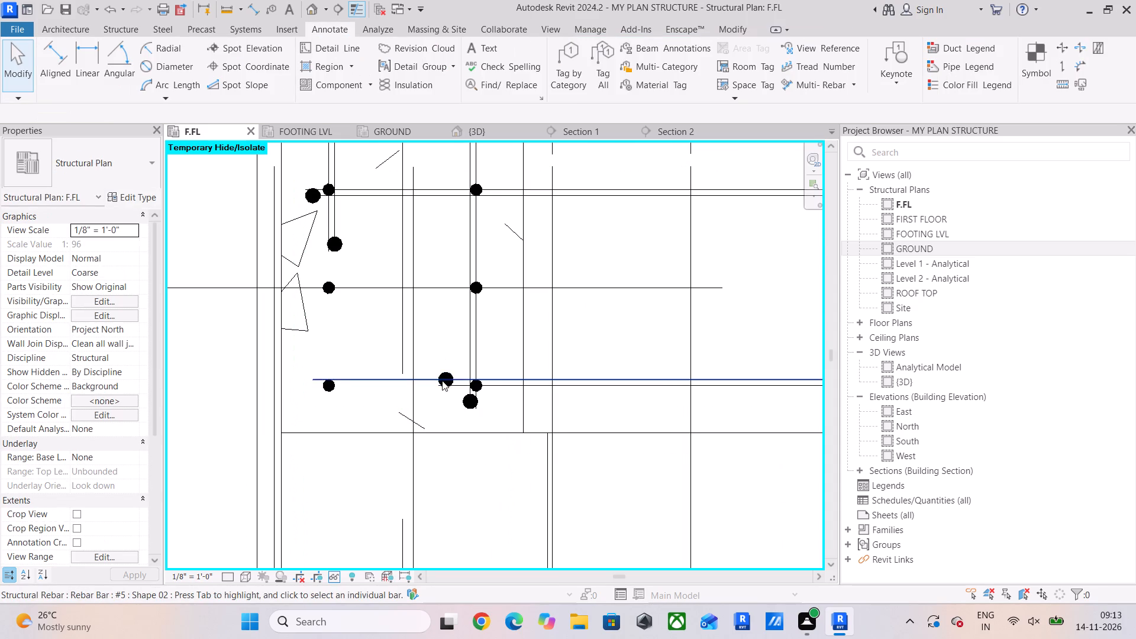
scroll(441, 383, up, 5)
click(454, 328)
click(445, 358)
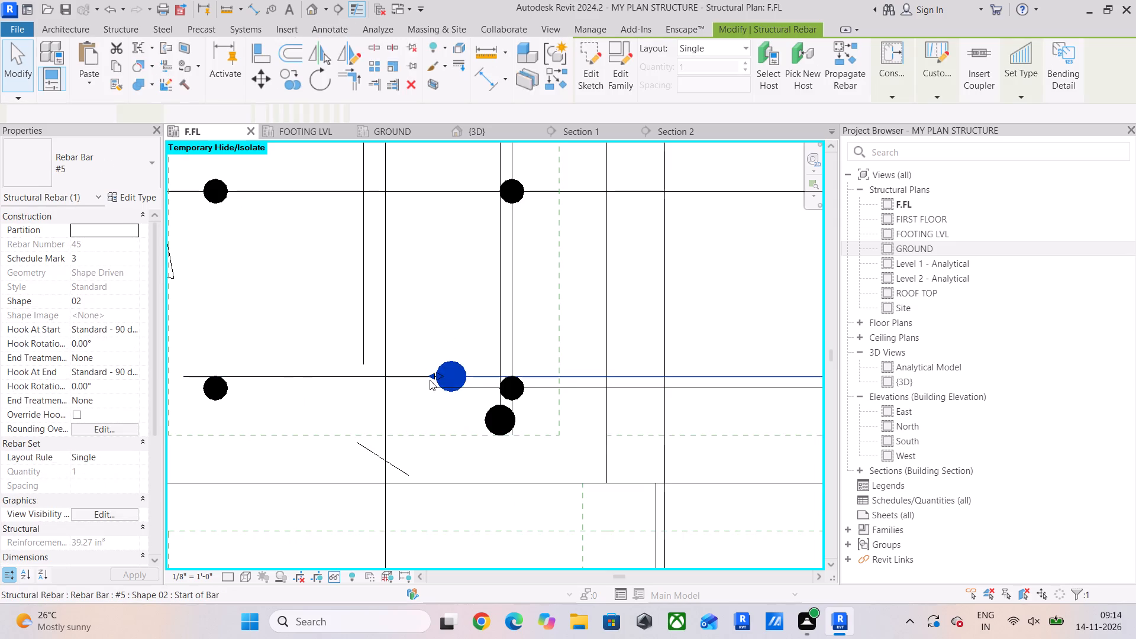
scroll(429, 379, down, 6)
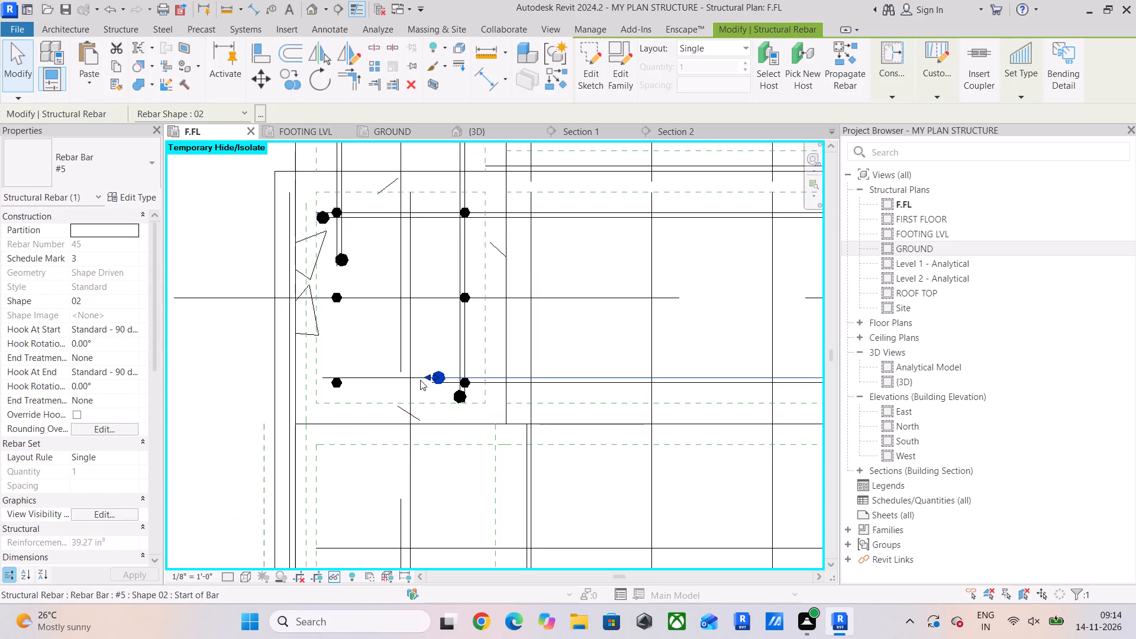
drag(421, 377, 315, 384)
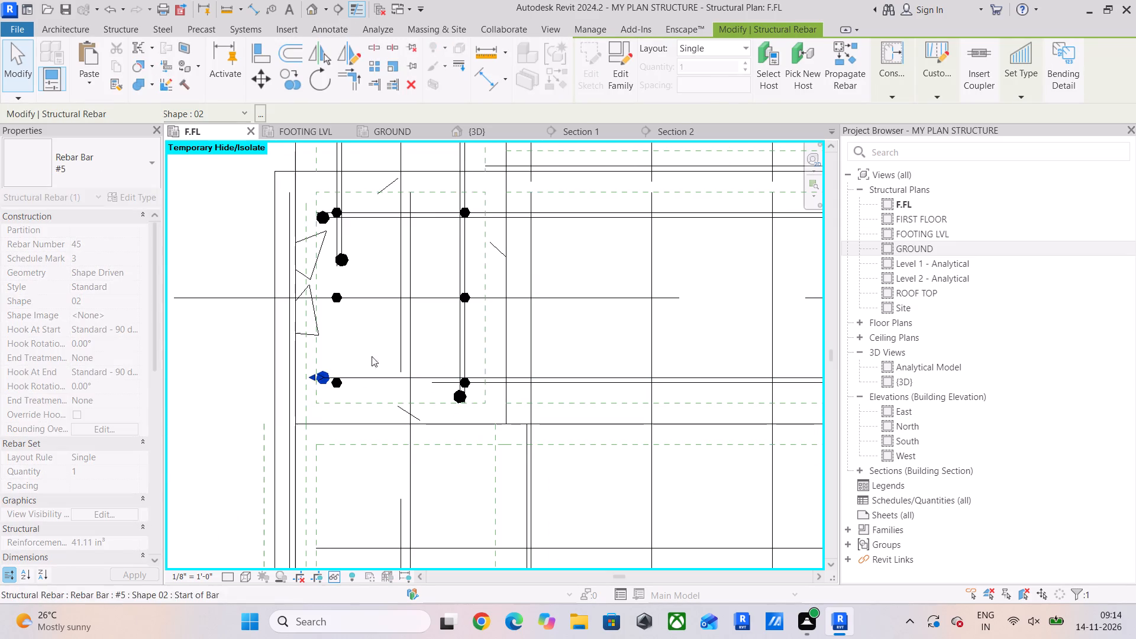
click(389, 343)
Extend the vertical beam's two west #5 shape 02 bars south to the column's cover line, level with the east bar's end.
scroll(364, 286, up, 4)
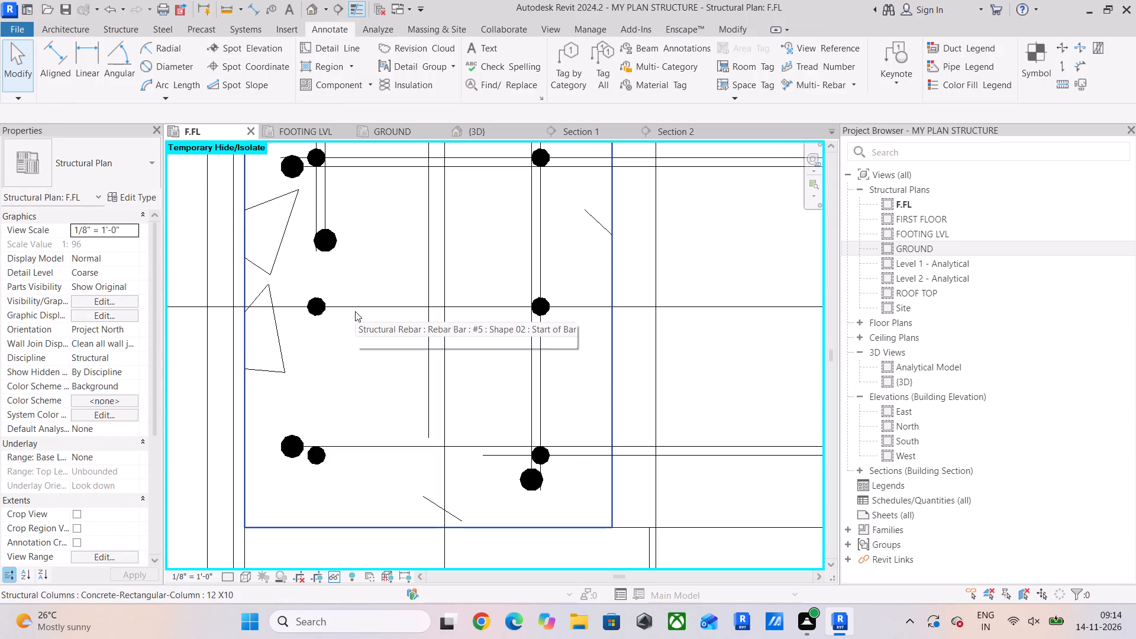
click(337, 248)
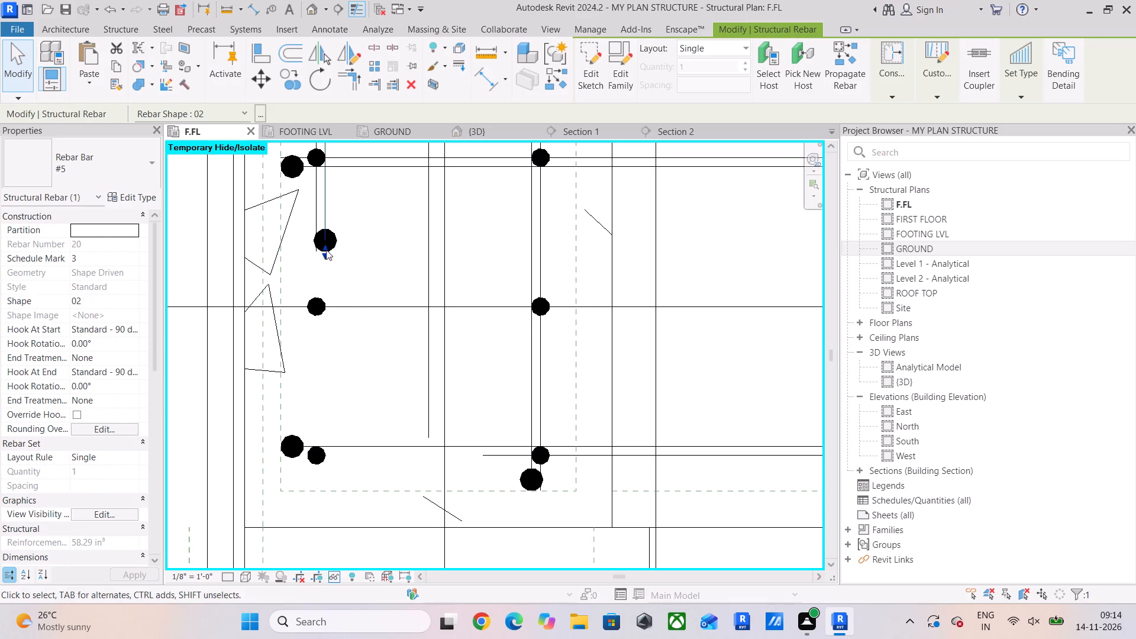
drag(326, 250, 338, 490)
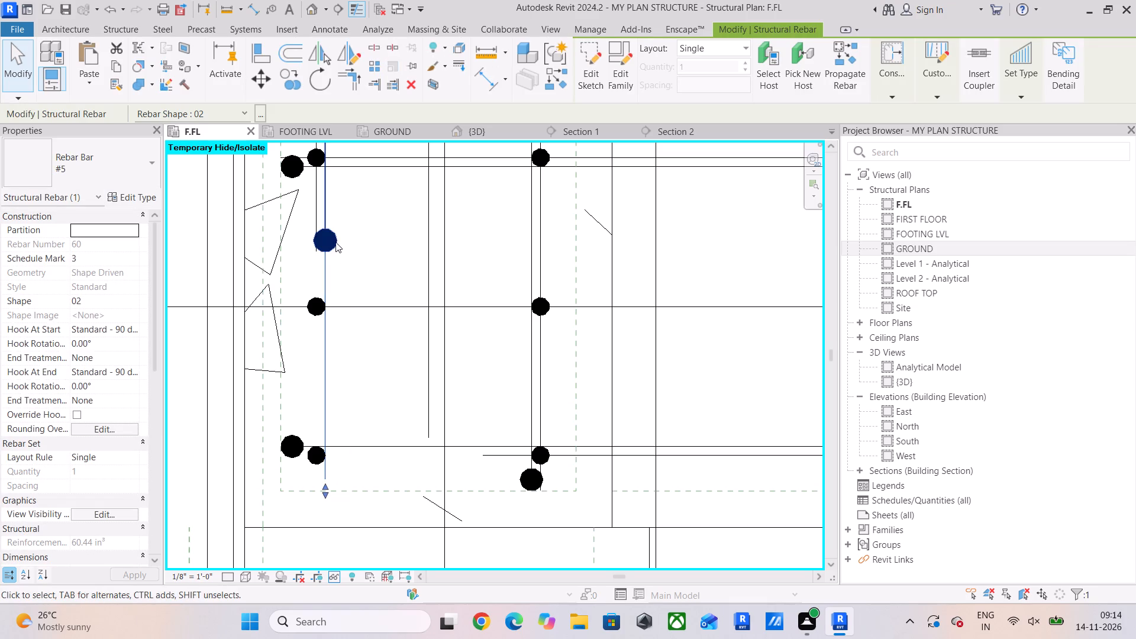
click(338, 239)
drag(327, 252, 312, 493)
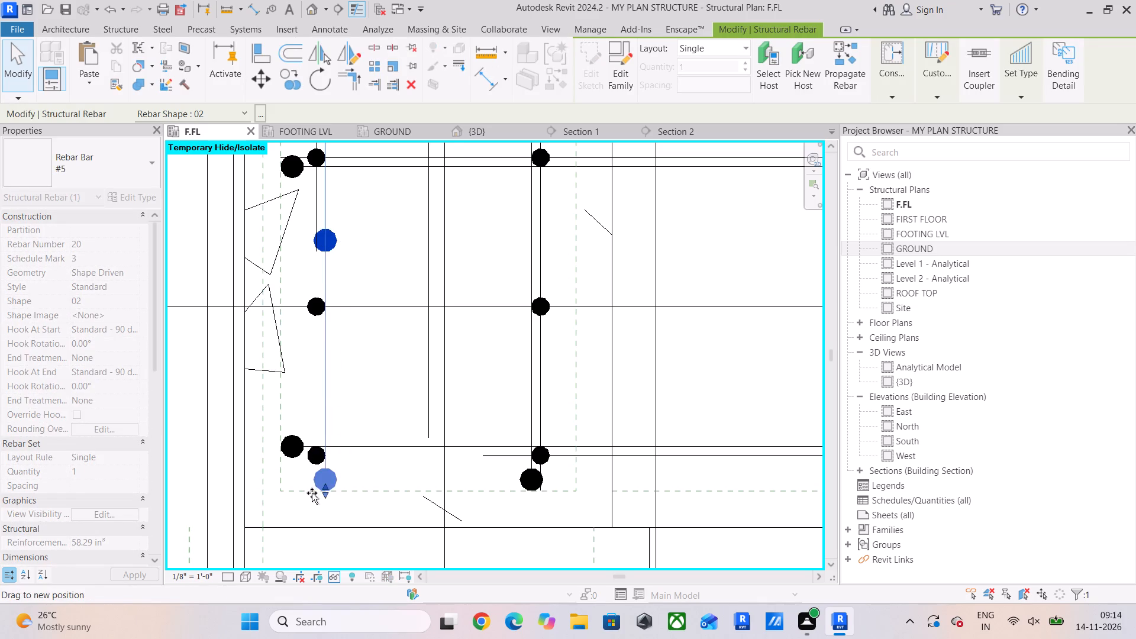
drag(312, 493, 312, 493)
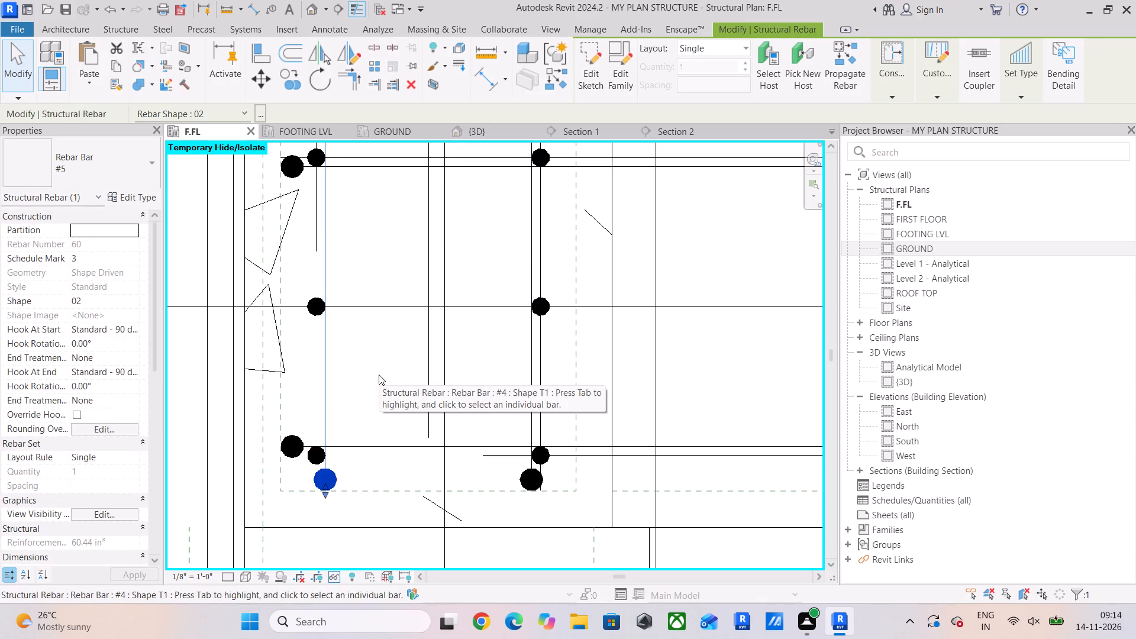
click(379, 375)
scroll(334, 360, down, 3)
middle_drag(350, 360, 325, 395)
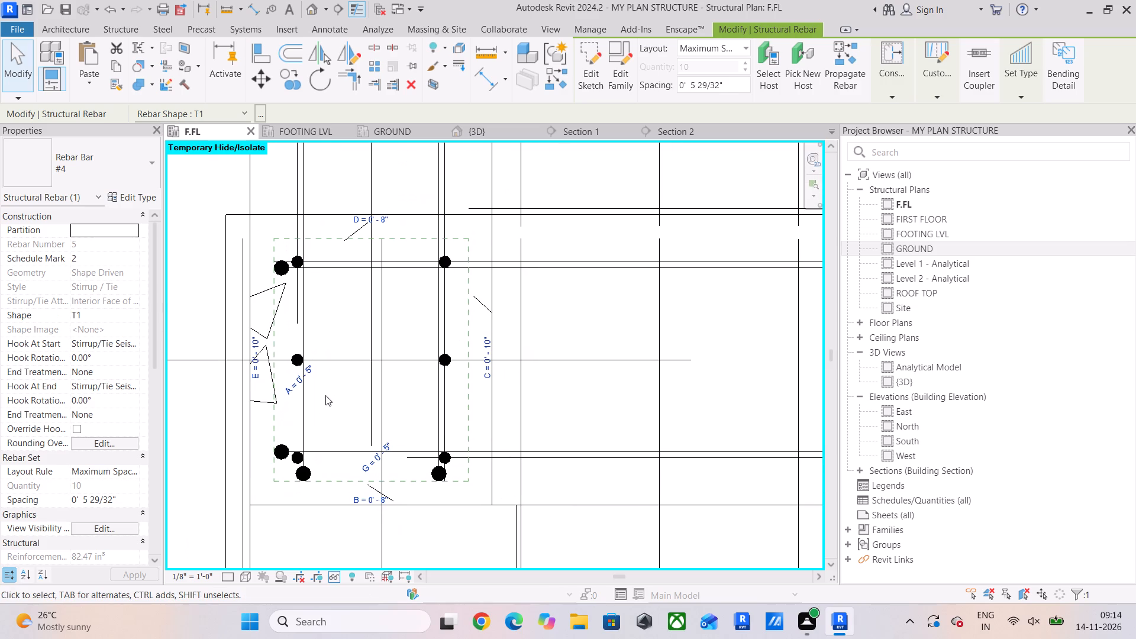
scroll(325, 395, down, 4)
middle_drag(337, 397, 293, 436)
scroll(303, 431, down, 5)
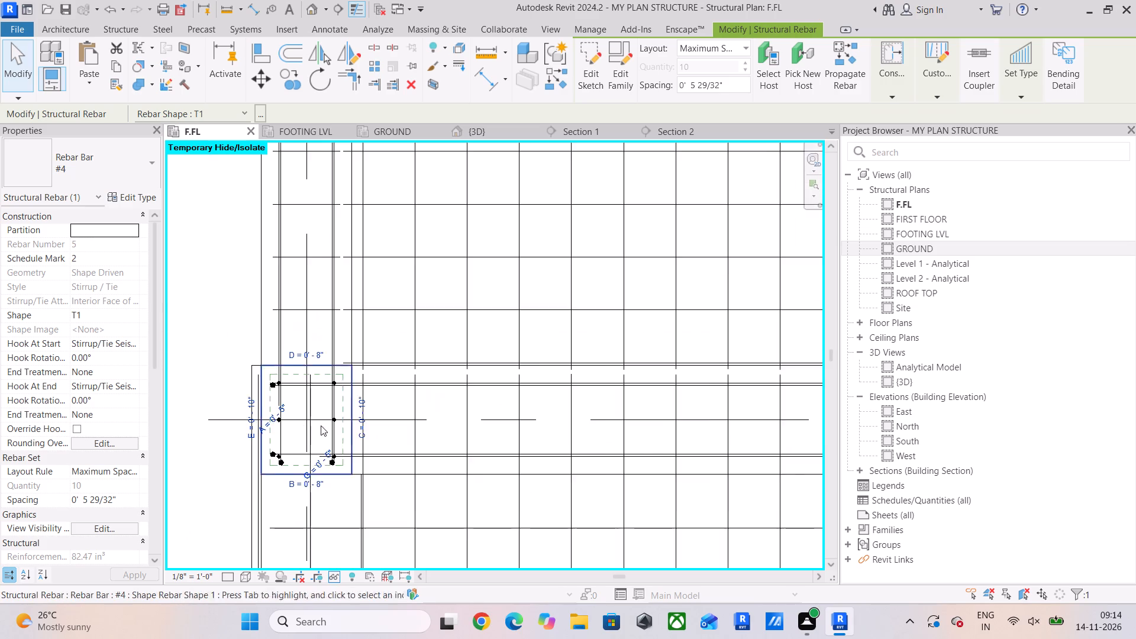
Shorten the north span's two west #5 shape 02 bars to the column's south cover line at the next junction to the southeast.
scroll(321, 425, down, 6)
middle_drag(348, 424, 253, 211)
middle_drag(483, 475, 315, 191)
scroll(417, 195, up, 4)
scroll(470, 226, up, 5)
middle_drag(353, 294, 347, 397)
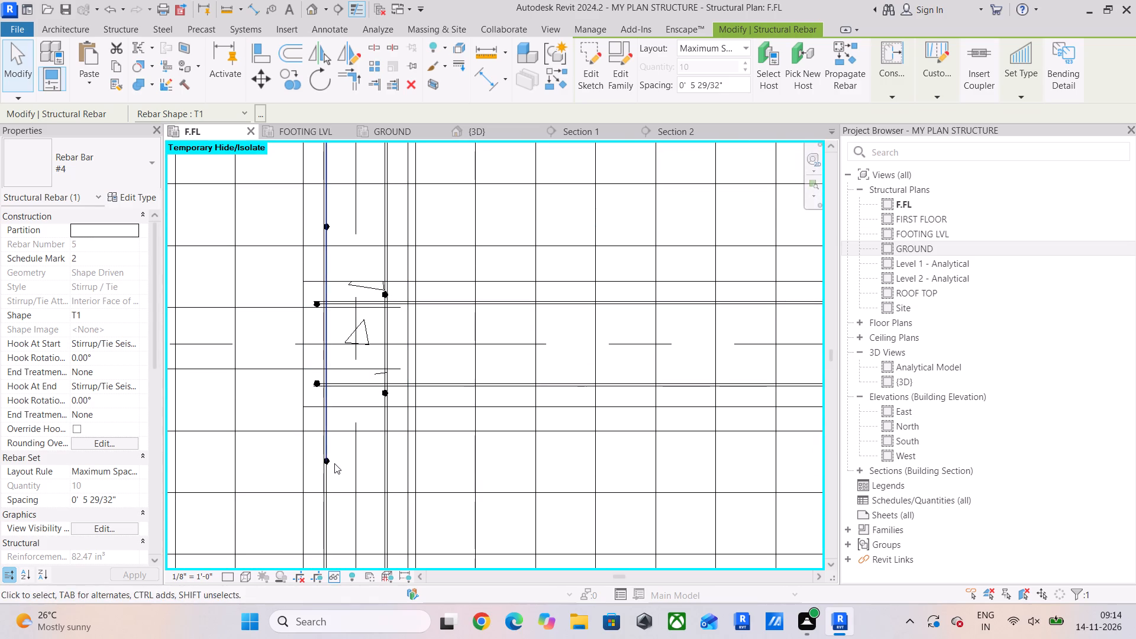
scroll(334, 463, up, 5)
click(324, 464)
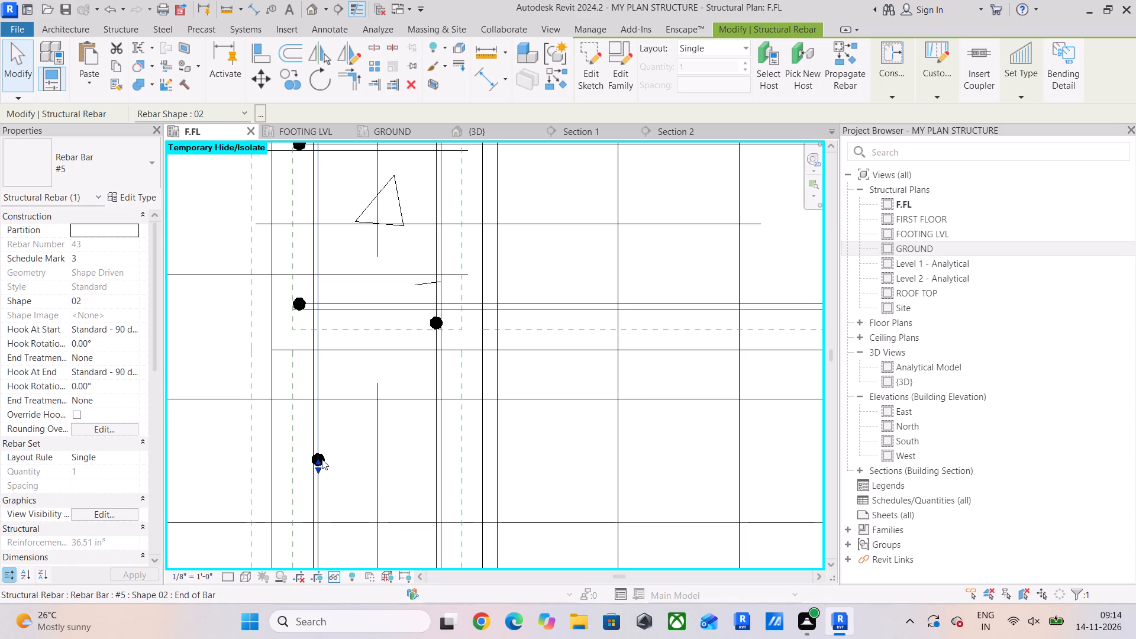
drag(319, 455, 328, 325)
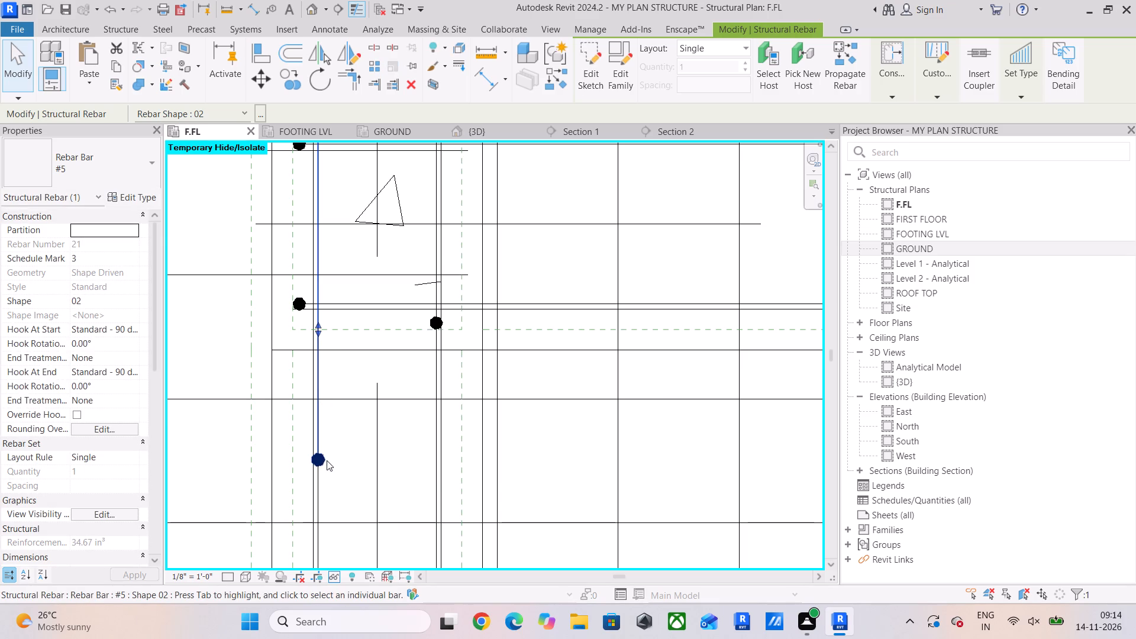
click(325, 462)
drag(318, 459, 330, 330)
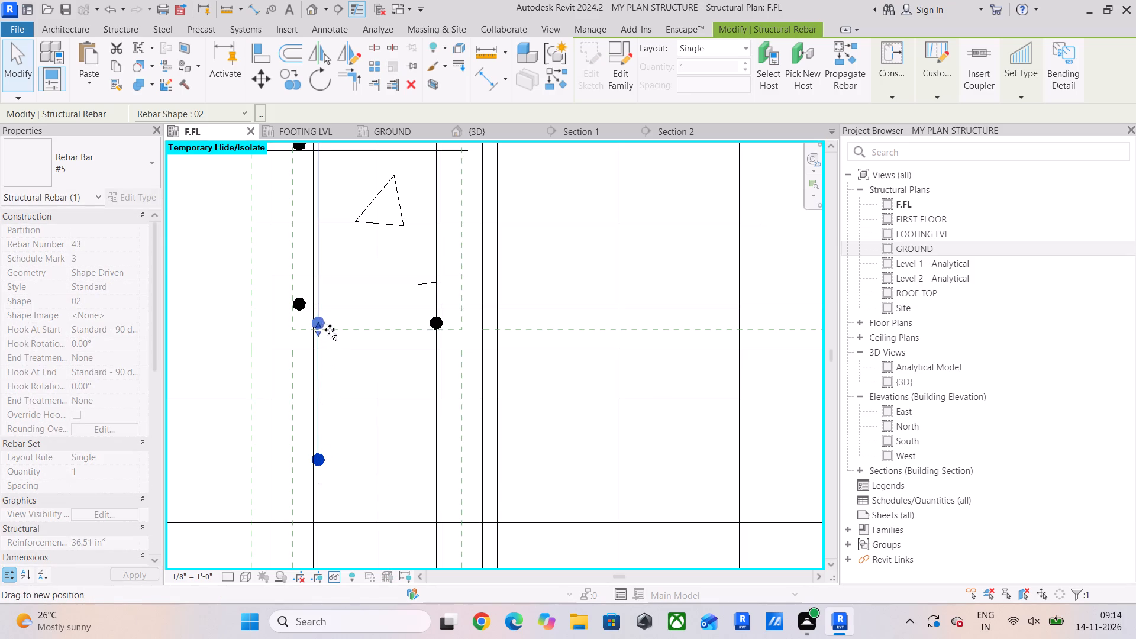
drag(330, 330, 330, 328)
Shorten the south span's west #5 shape 02 bar to the same column's north cover line, level with the east bar's end.
middle_drag(378, 408, 377, 558)
middle_drag(359, 311, 368, 477)
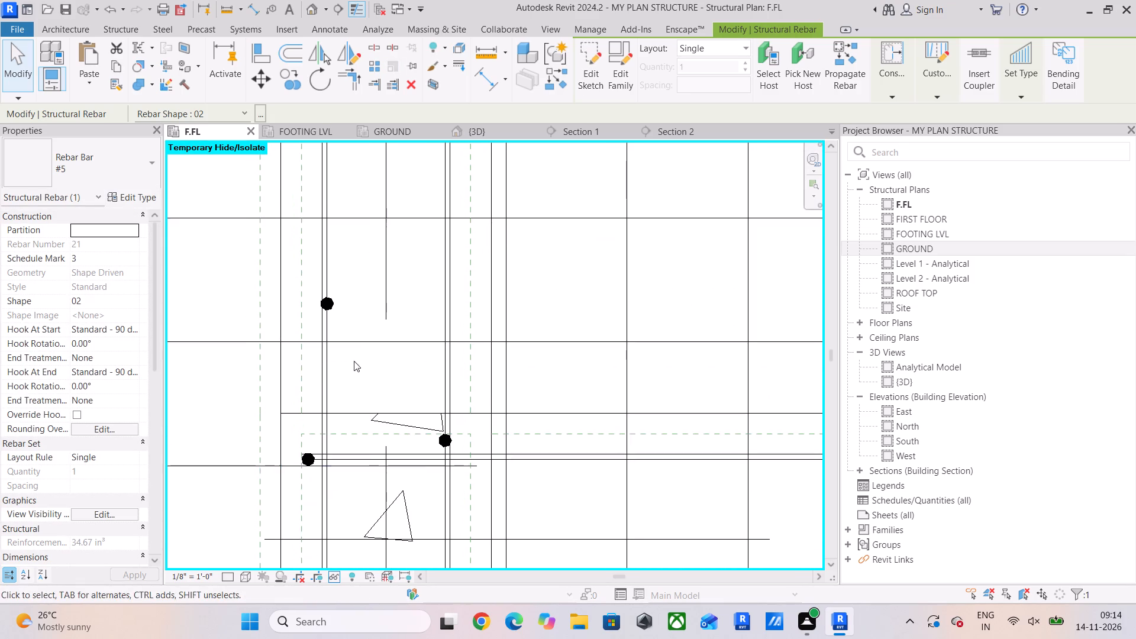
click(345, 299)
click(334, 306)
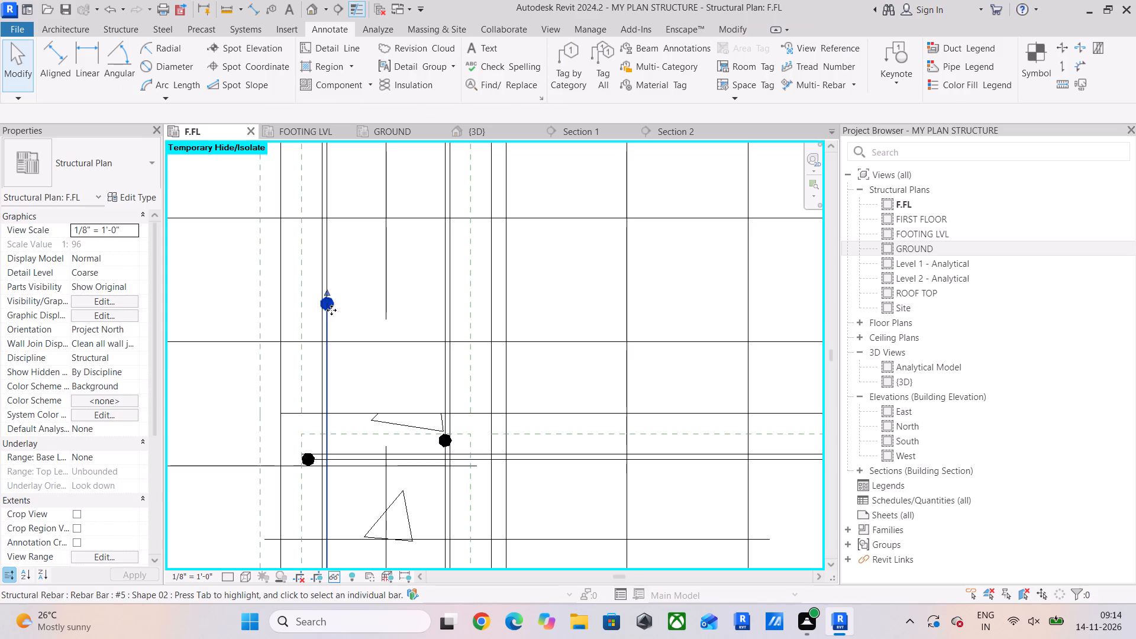
drag(328, 301, 318, 431)
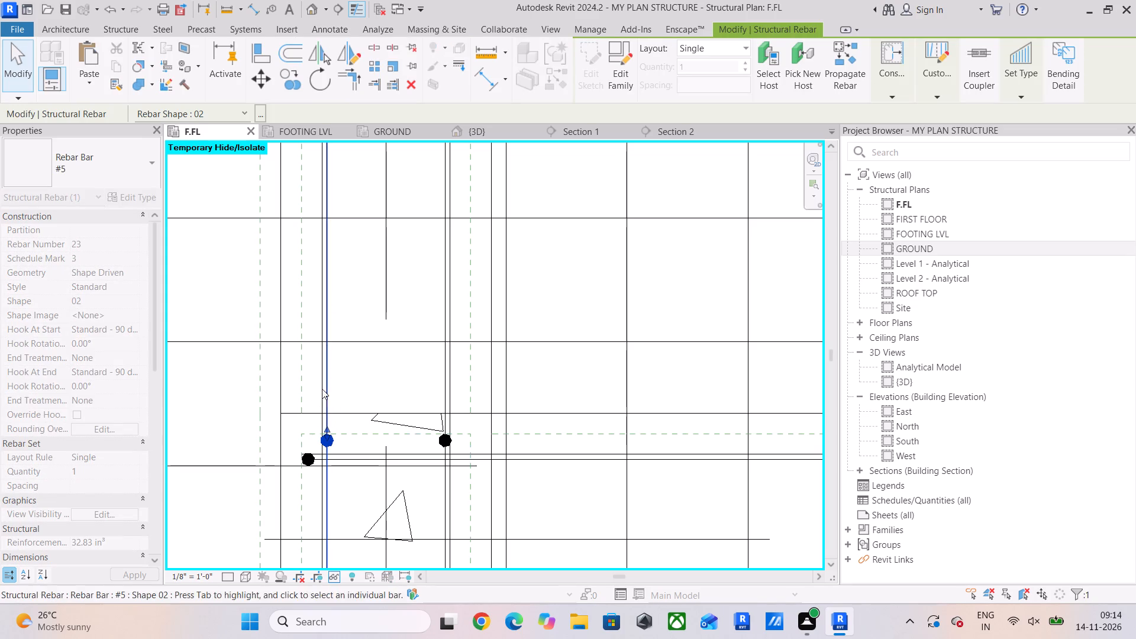
click(367, 299)
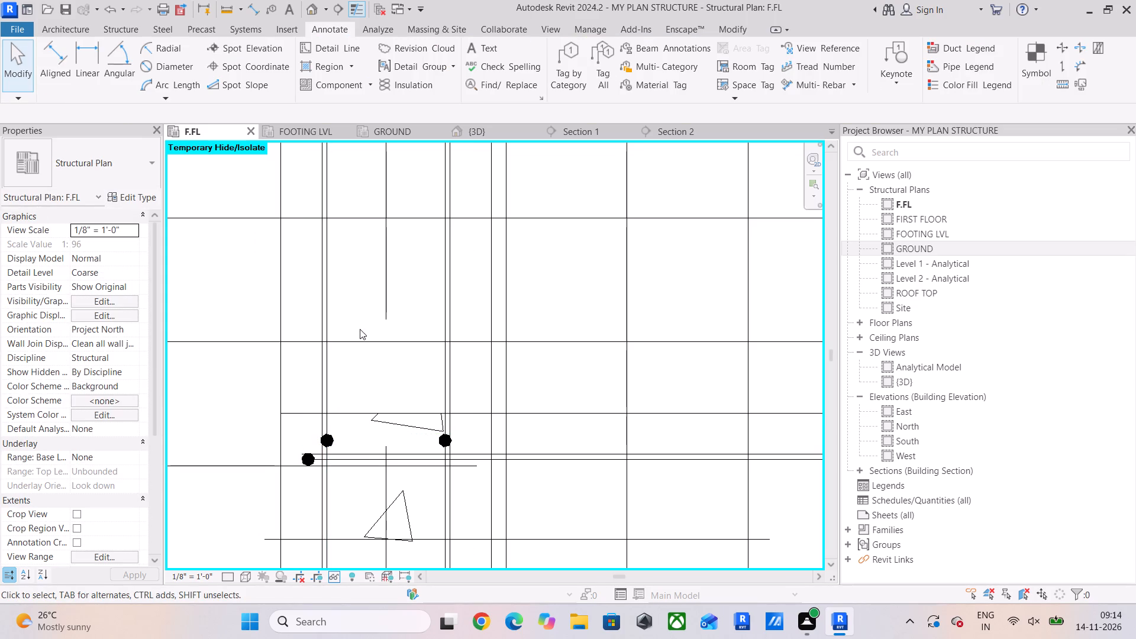
Extend the first west #5 shape 02 bar of the vertical beam south in the south-edge 12 X10 column, to the lower horizontal bars' level.
scroll(361, 339, down, 4)
middle_drag(363, 347, 357, 273)
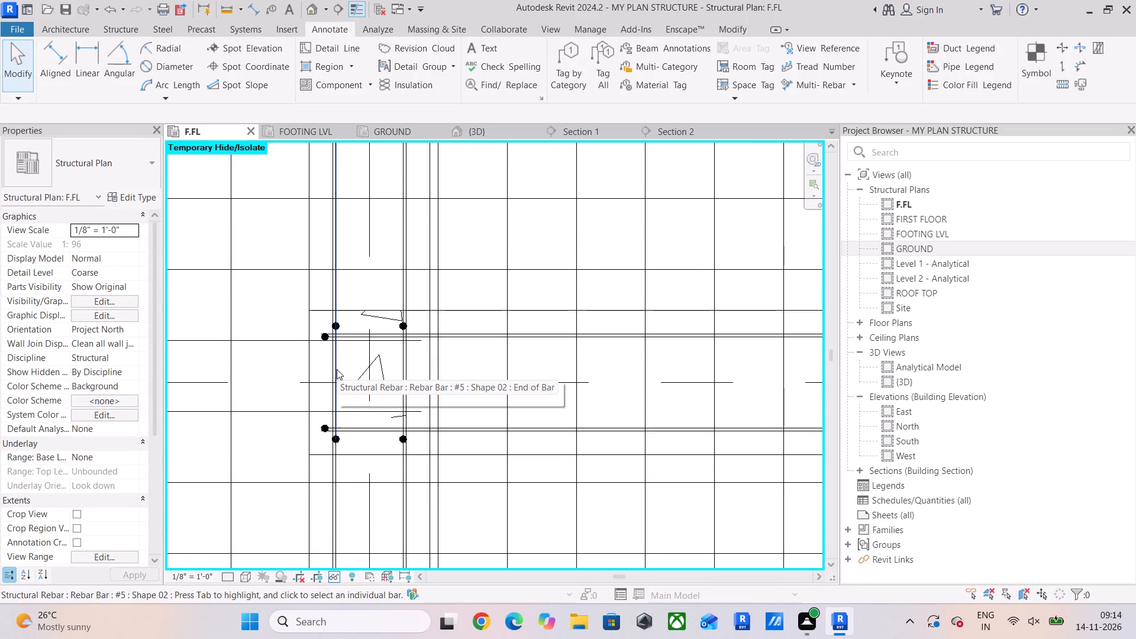
scroll(409, 431, down, 7)
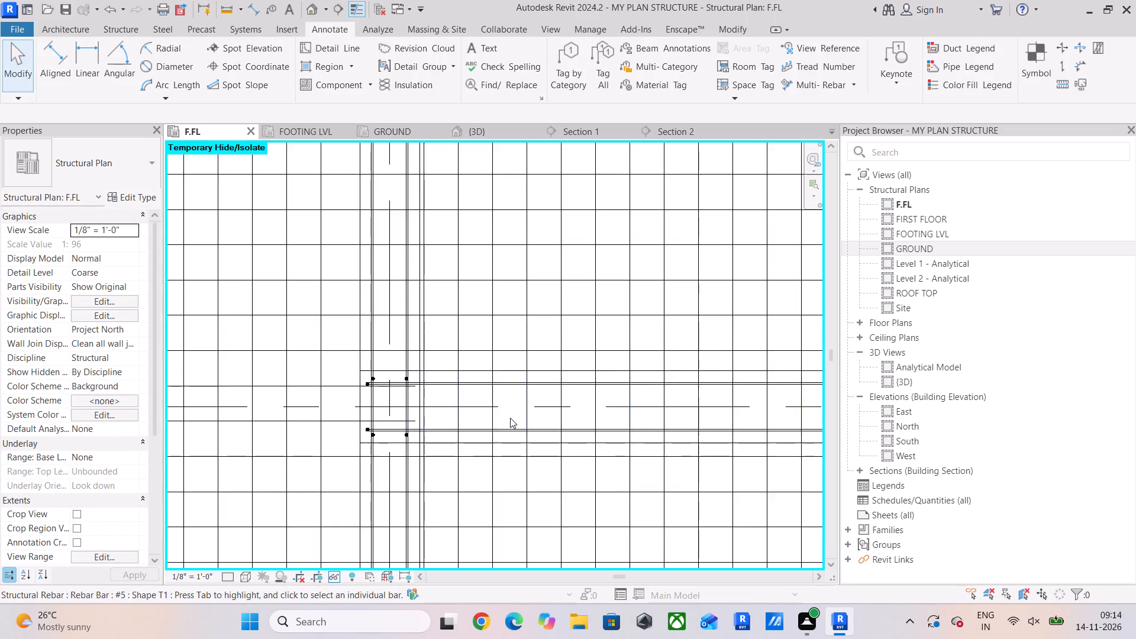
scroll(510, 418, down, 10)
middle_drag(541, 408, 431, 409)
scroll(362, 549, up, 13)
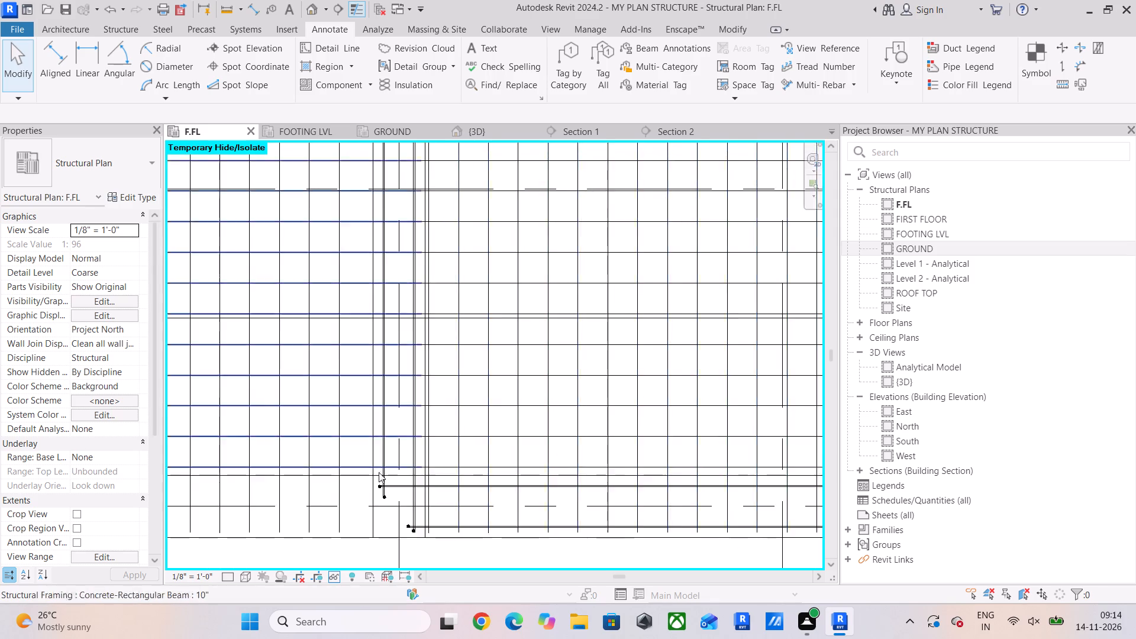
scroll(379, 472, up, 3)
middle_drag(370, 479, 388, 251)
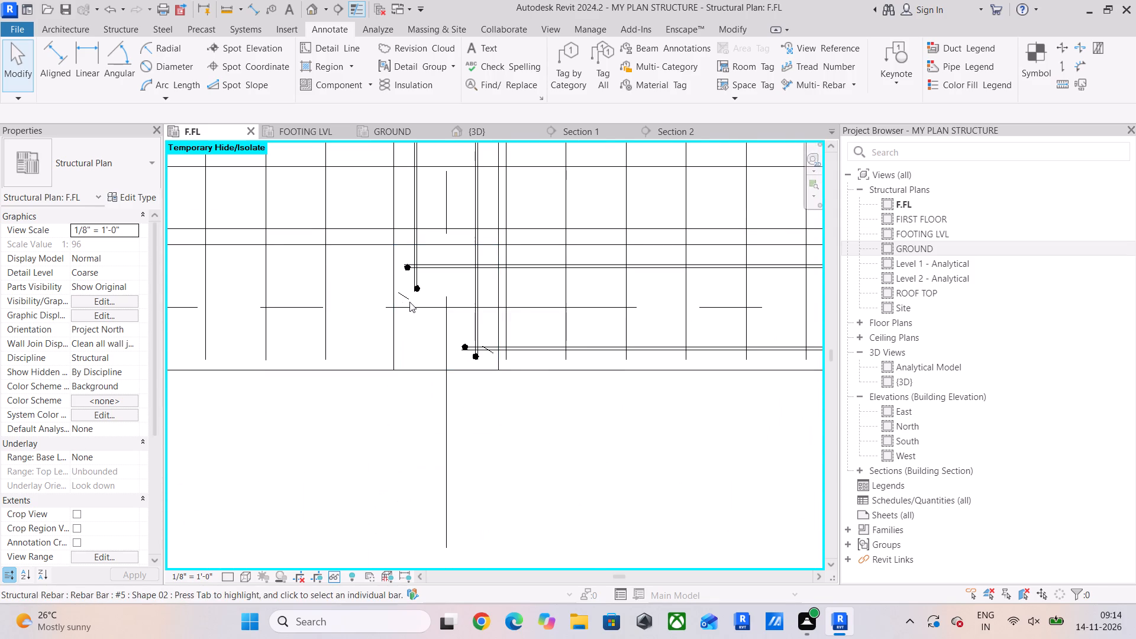
scroll(409, 302, up, 5)
click(428, 277)
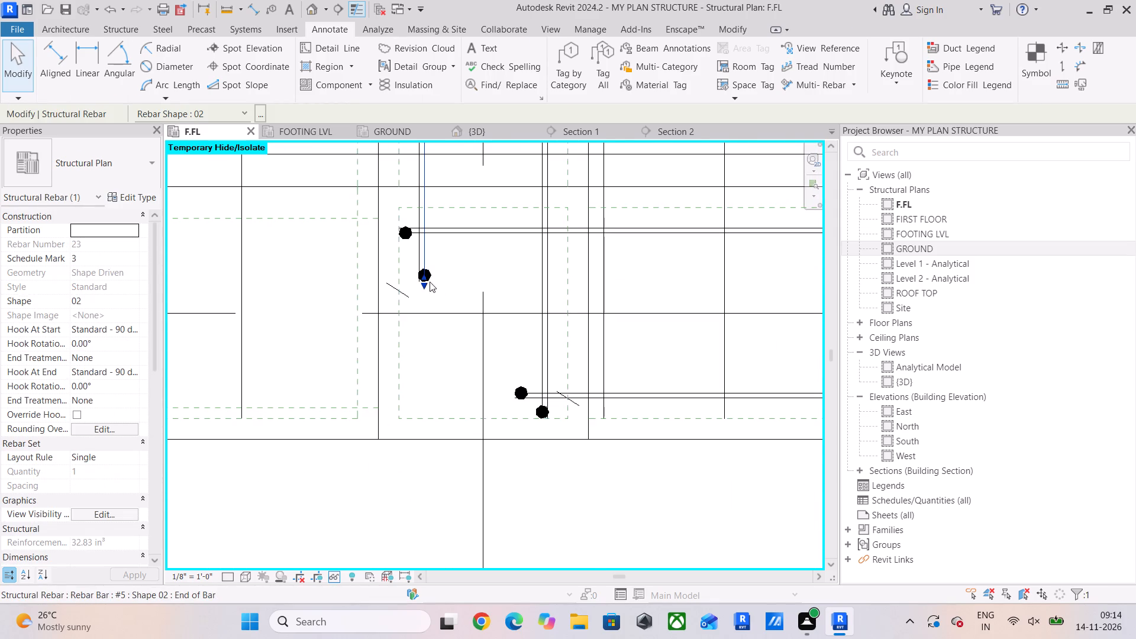
drag(424, 285, 422, 394)
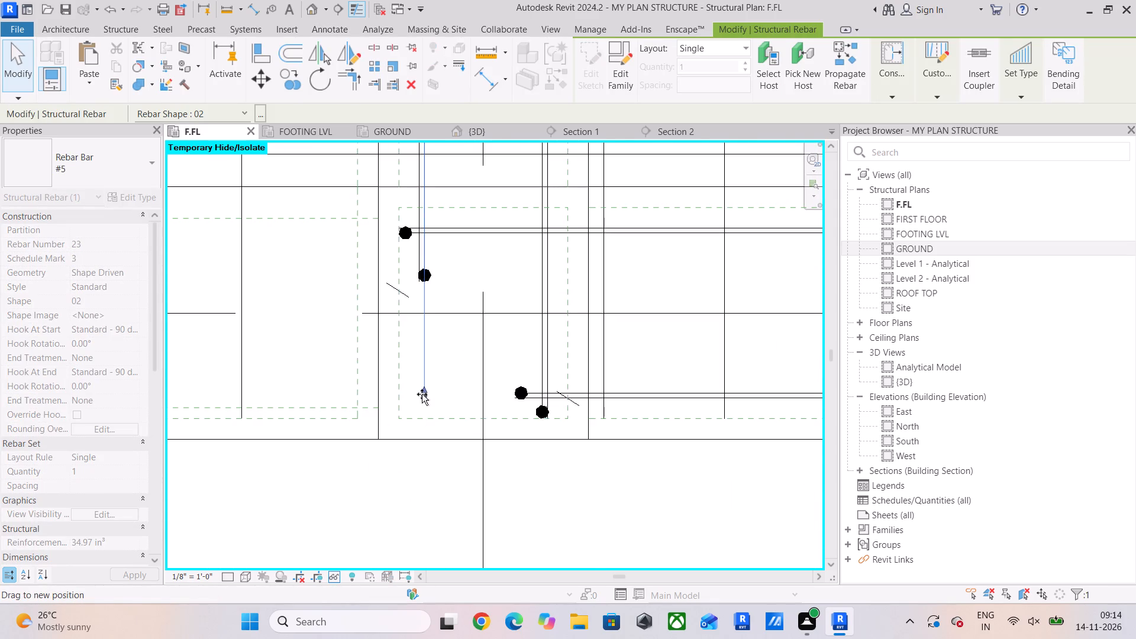
drag(422, 394, 422, 396)
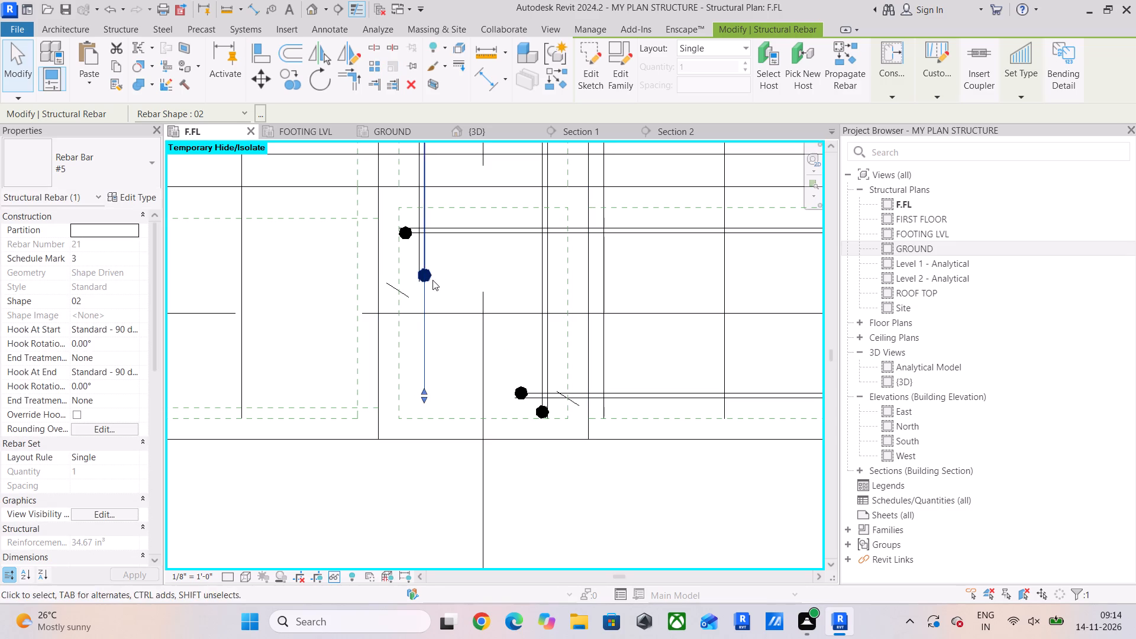
Align the south ends of the vertical beam's remaining two west #5 bars with the lower horizontal #5 bar.
click(430, 280)
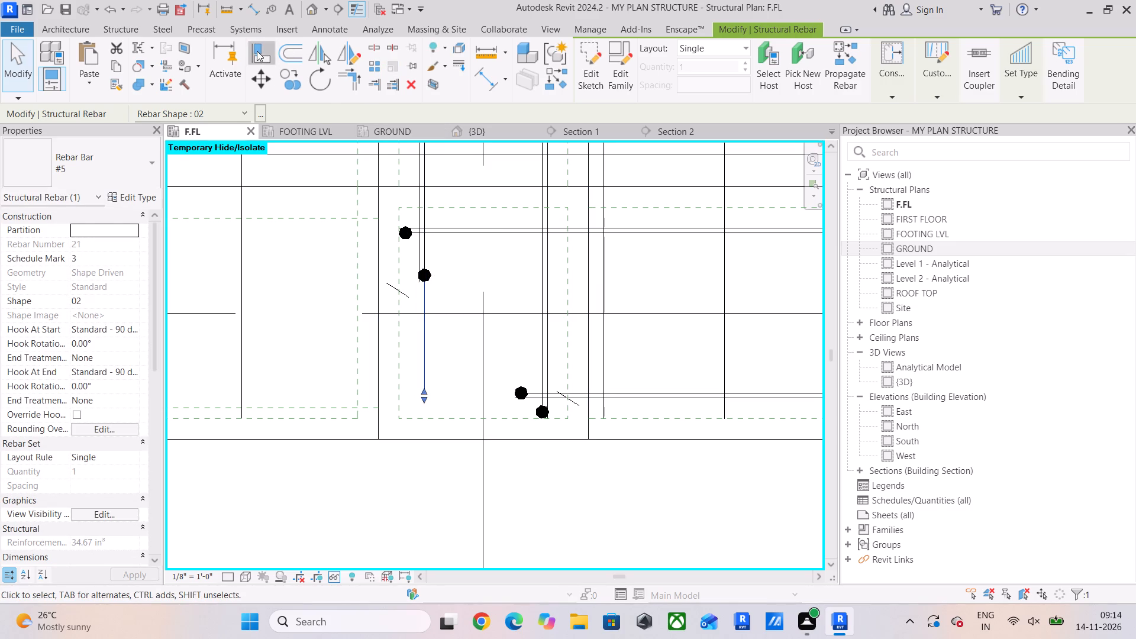
click(257, 51)
scroll(521, 393, up, 4)
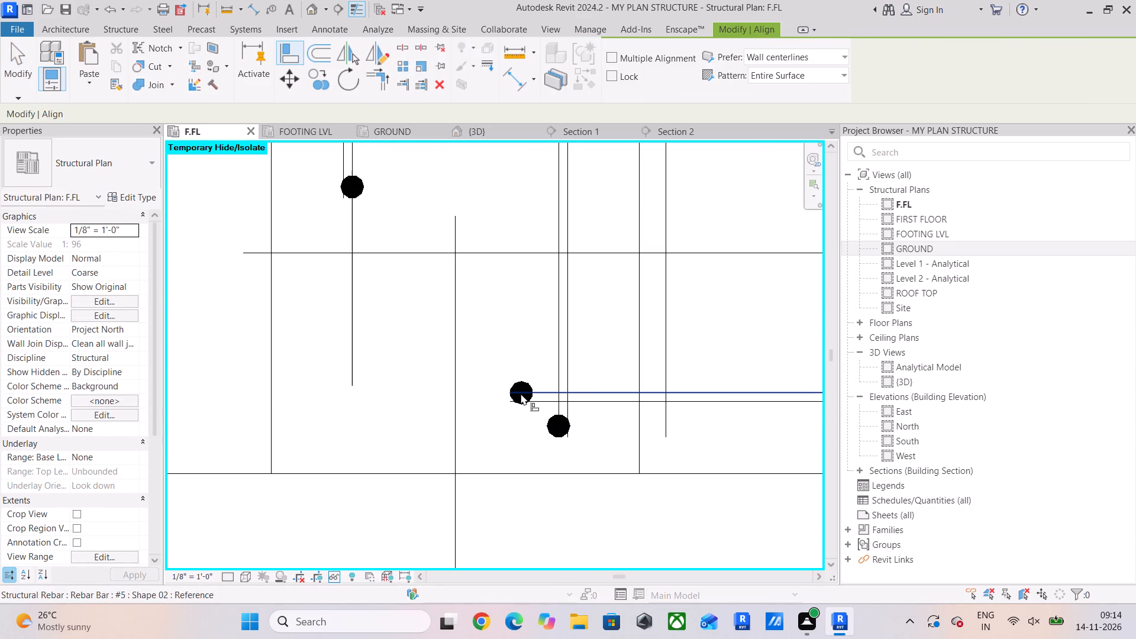
click(521, 393)
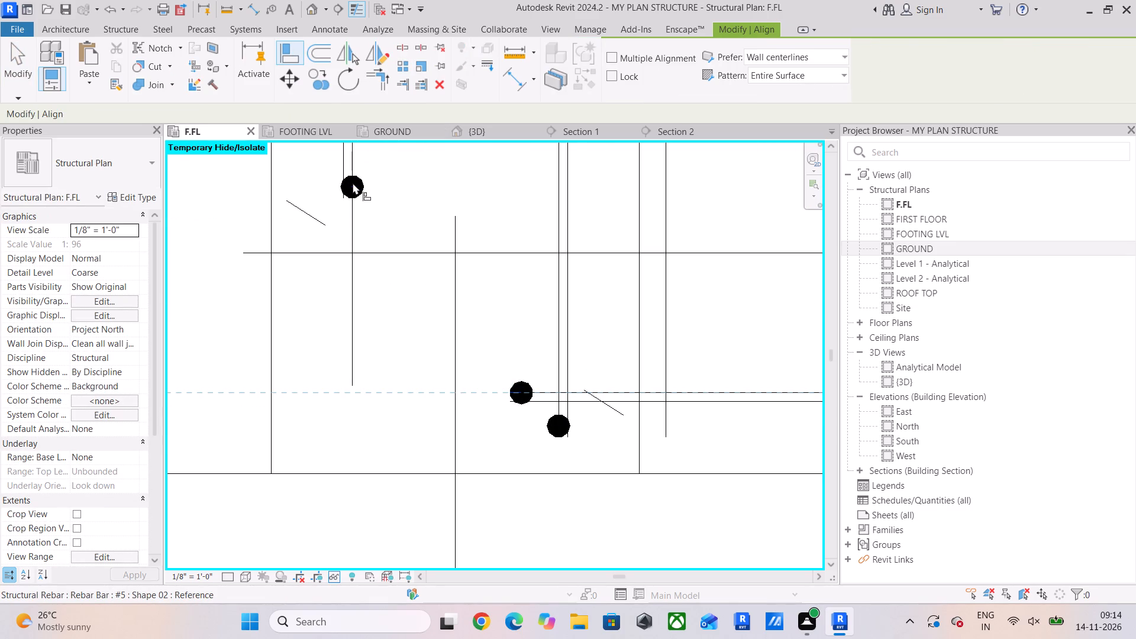
click(353, 186)
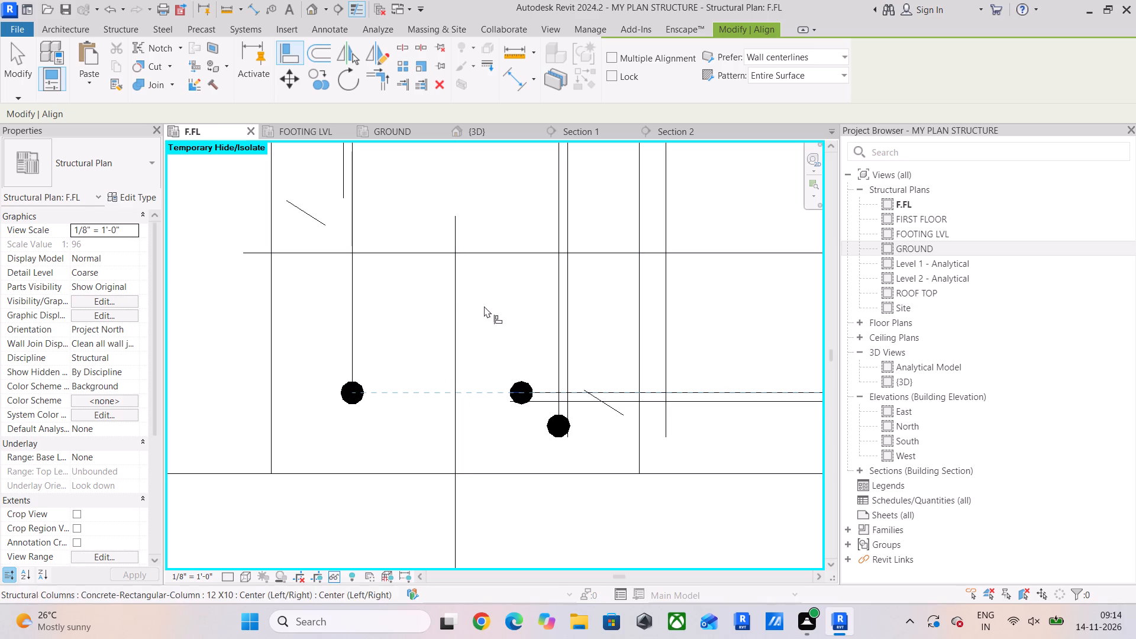
drag(523, 393, 519, 386)
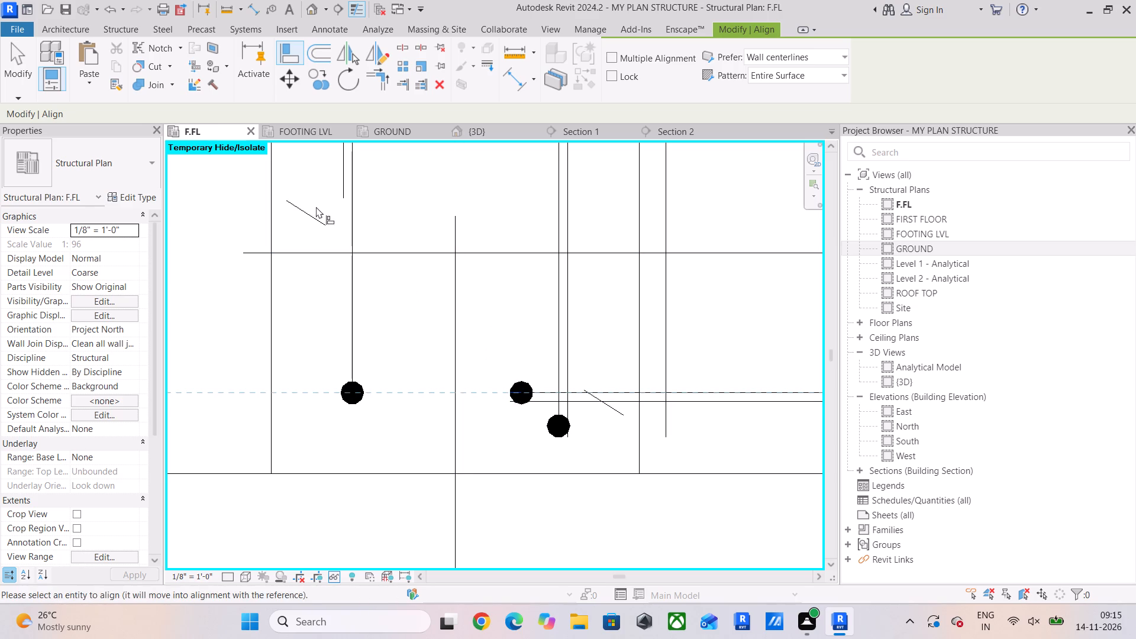
click(340, 196)
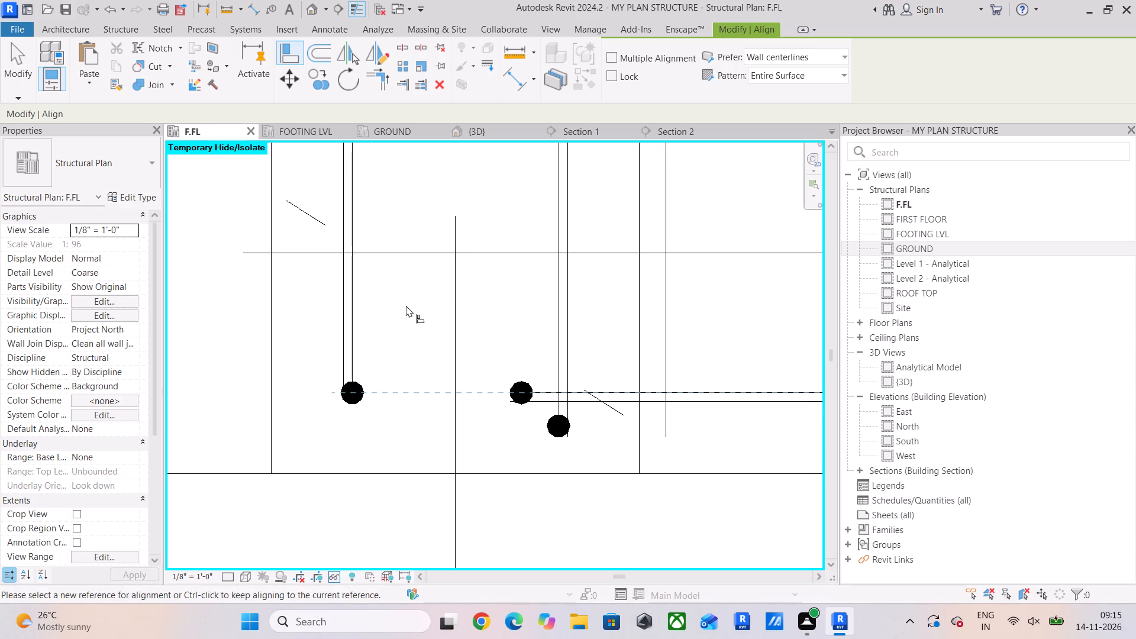
click(11, 40)
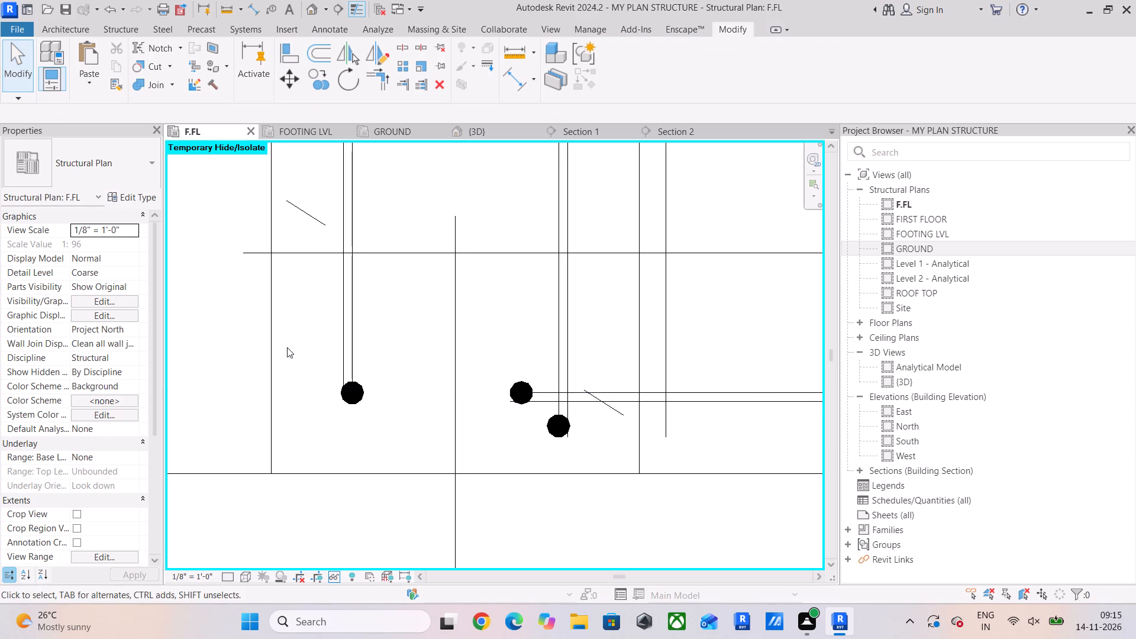
Align the west ends of the horizontal beam's lower #5 bars with the upper bars' west end in the south-edge column.
scroll(287, 347, down, 5)
middle_drag(357, 360, 325, 409)
scroll(343, 427, up, 5)
scroll(337, 423, down, 4)
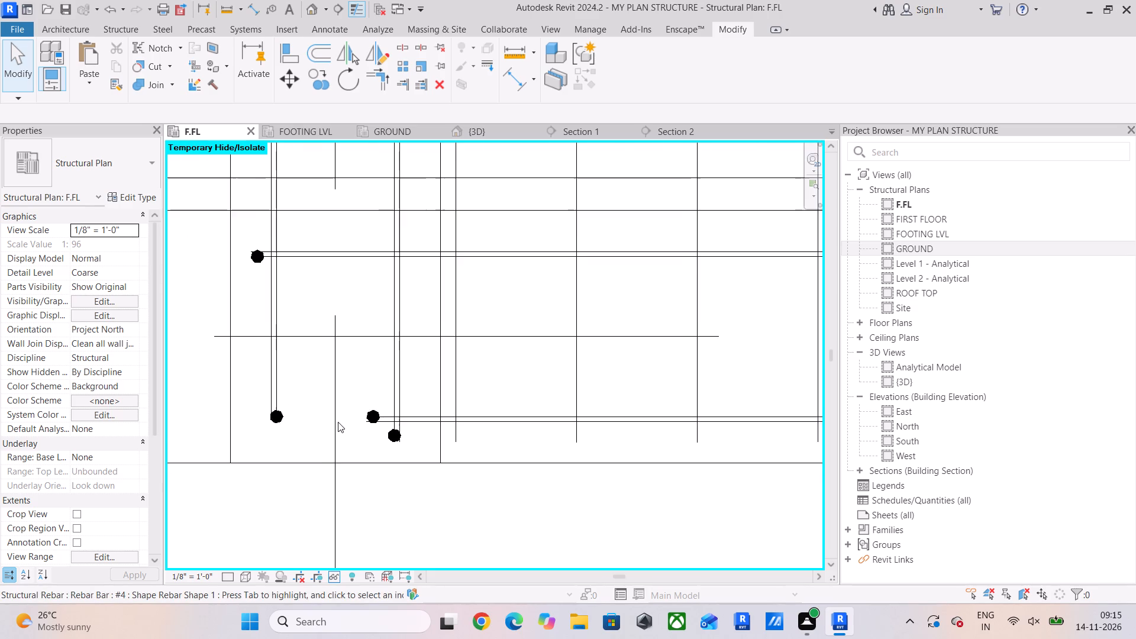
middle_click(338, 422)
click(289, 53)
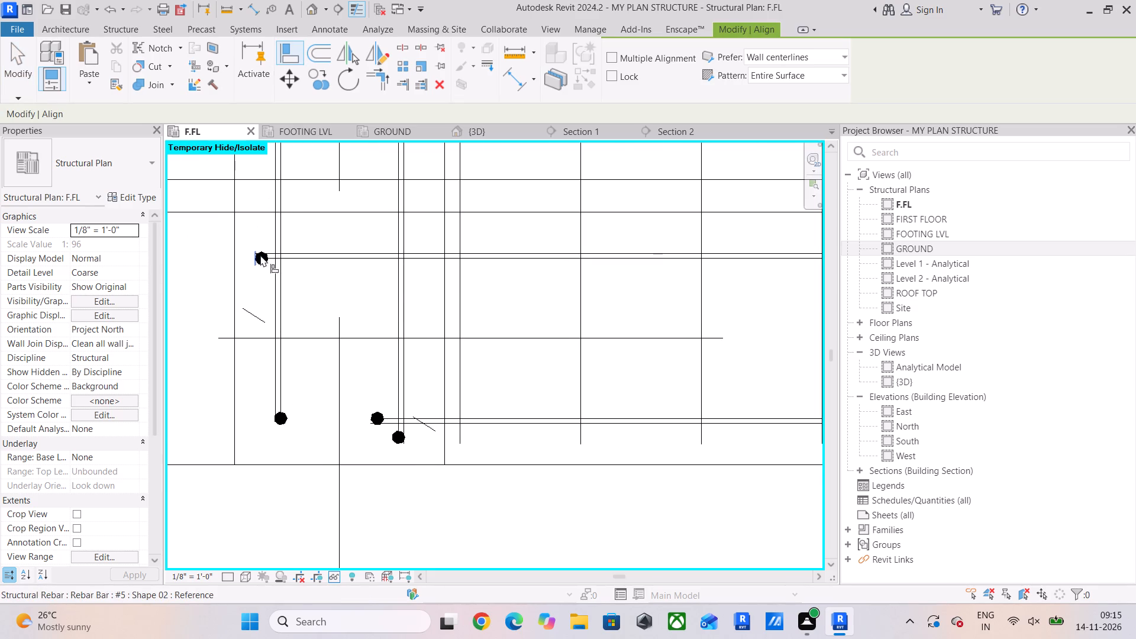
click(260, 257)
click(370, 419)
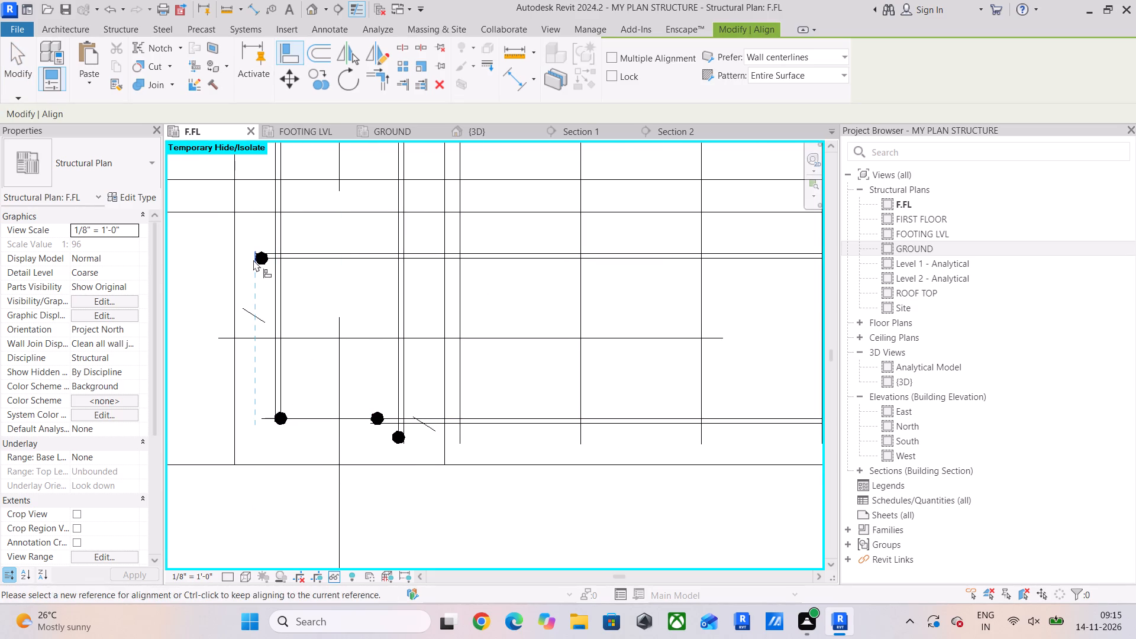
click(253, 260)
click(370, 414)
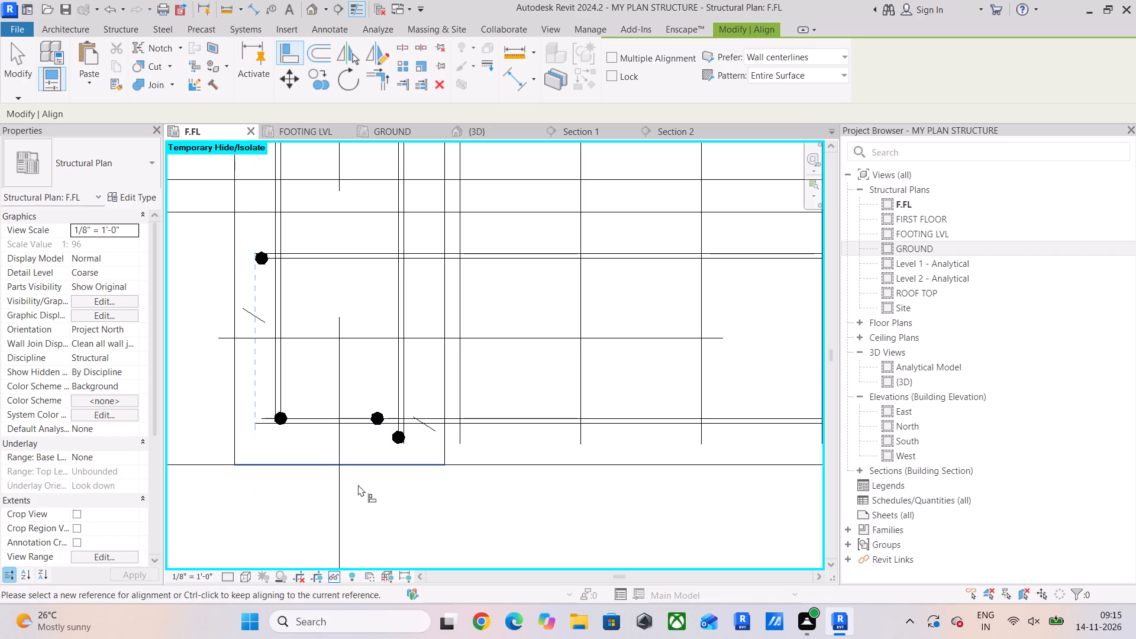
scroll(247, 390, up, 4)
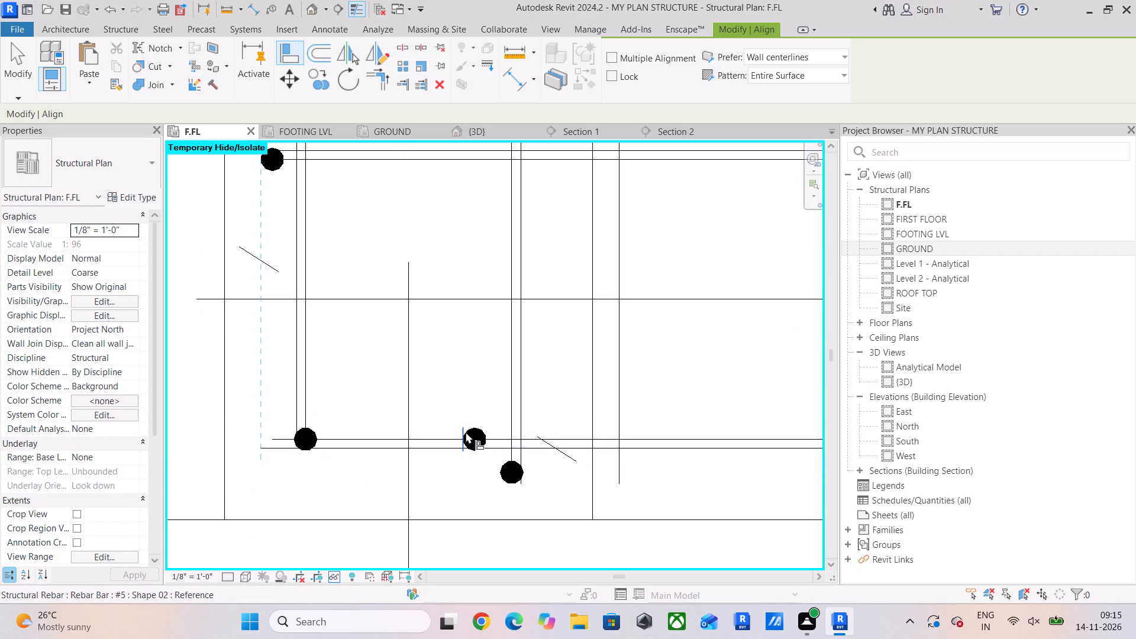
click(265, 169)
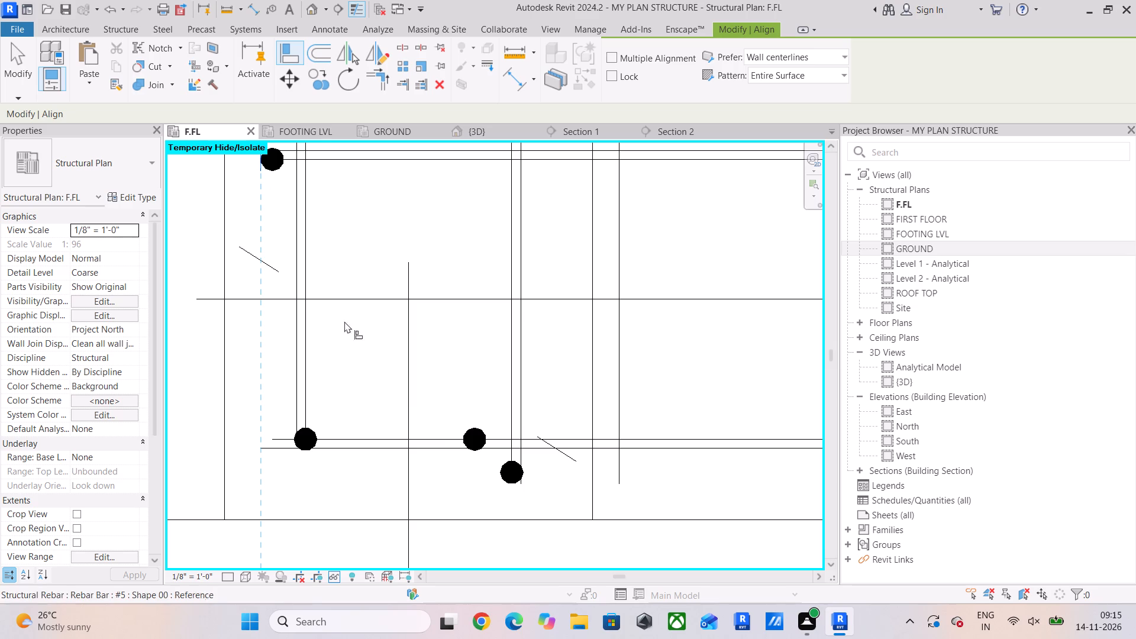
click(461, 432)
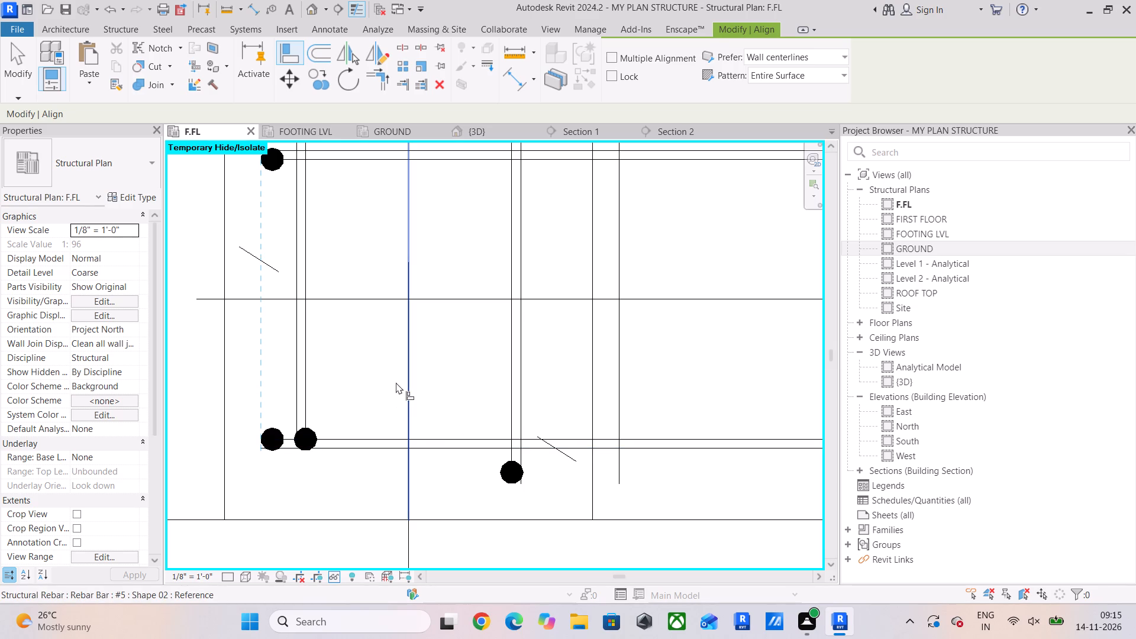
key(Escape)
key(Escape)
Examine the south-edge column and nearby beam junctions for remaining misplaced #5 bar ends.
scroll(285, 473, up, 5)
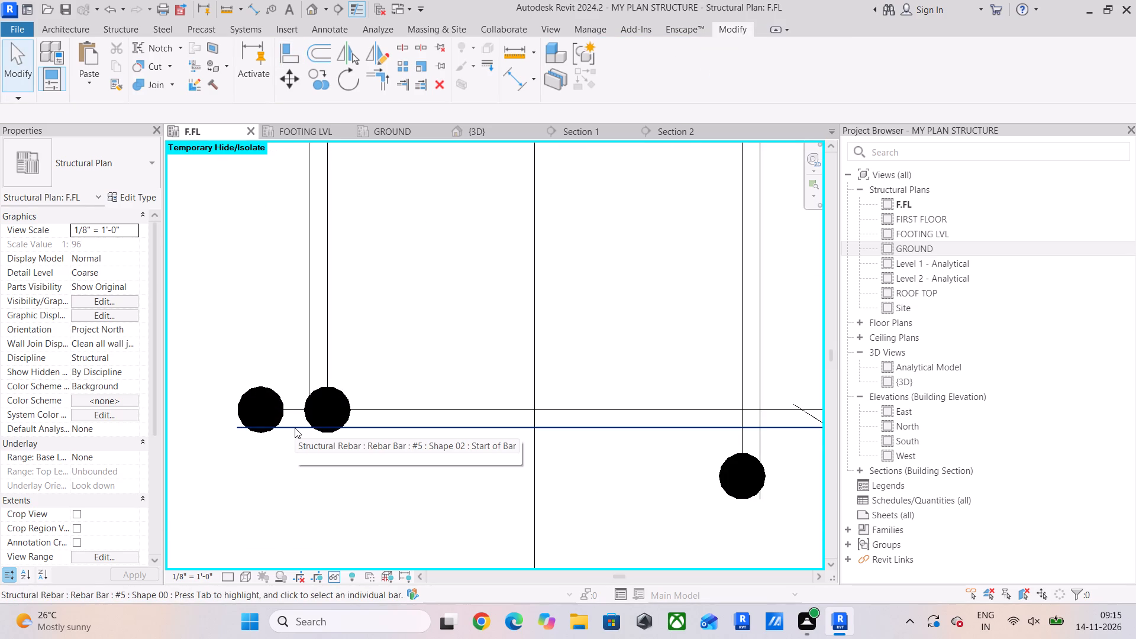
scroll(398, 434, down, 4)
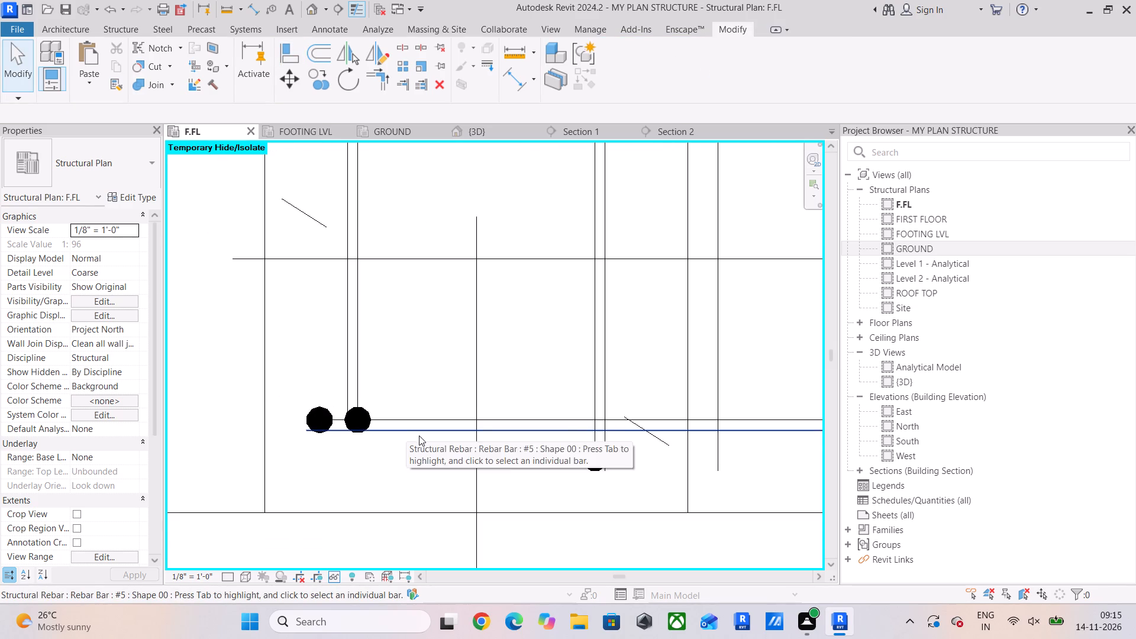
scroll(419, 436, down, 4)
middle_drag(425, 437, 346, 450)
middle_drag(489, 417, 440, 441)
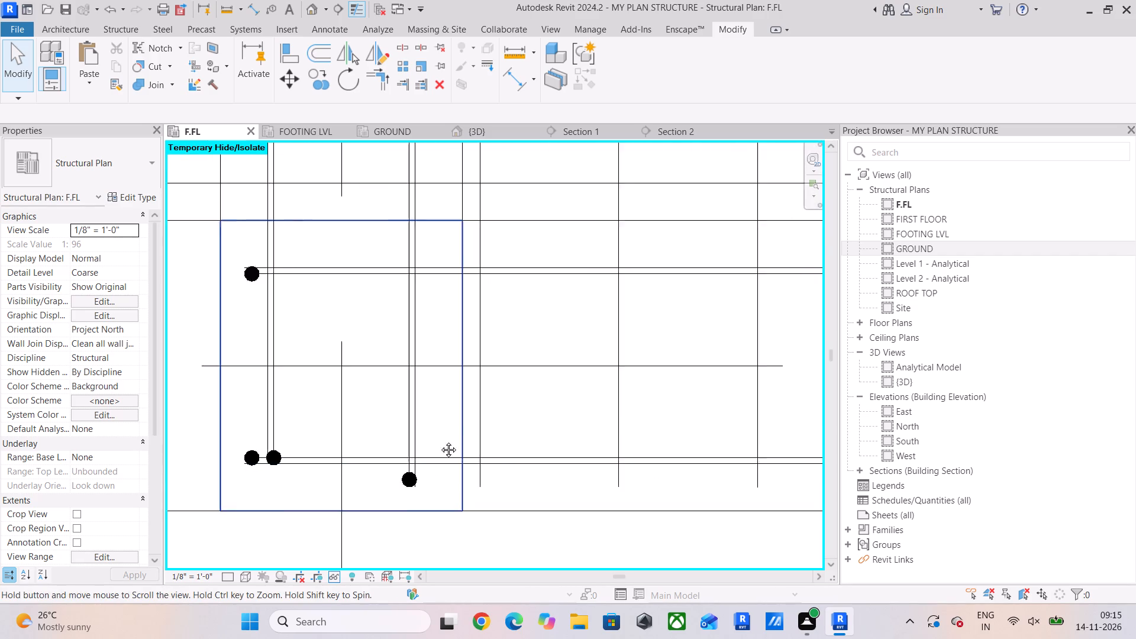
middle_drag(440, 441, 403, 505)
scroll(414, 478, down, 3)
middle_drag(425, 470, 470, 496)
scroll(473, 493, down, 1)
middle_drag(473, 493, 474, 490)
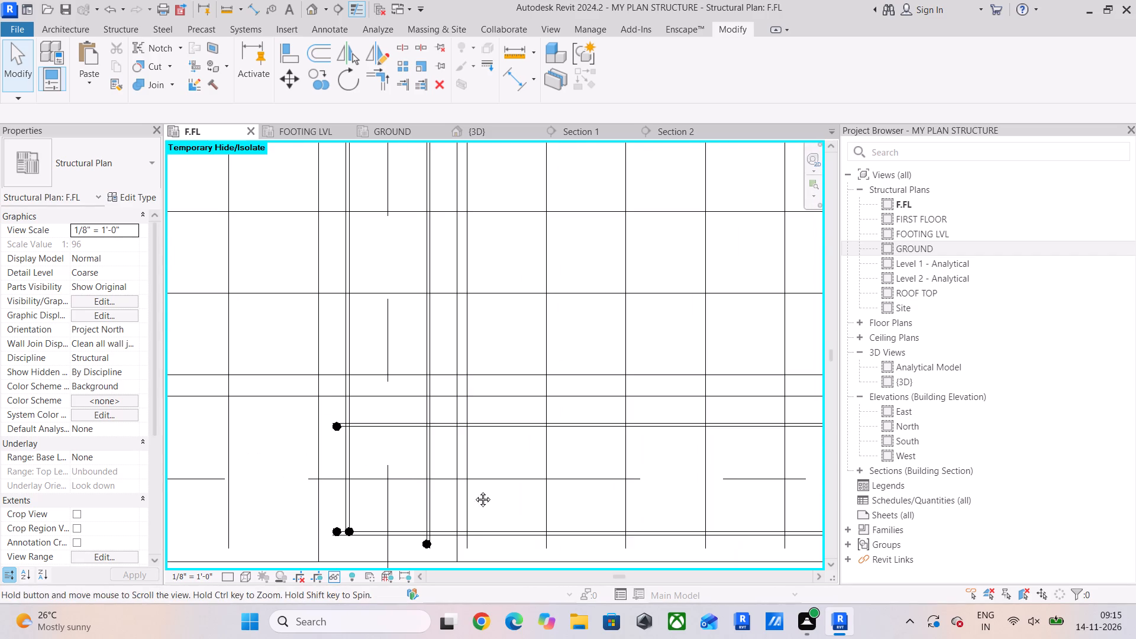
middle_drag(474, 490, 438, 423)
scroll(496, 469, down, 16)
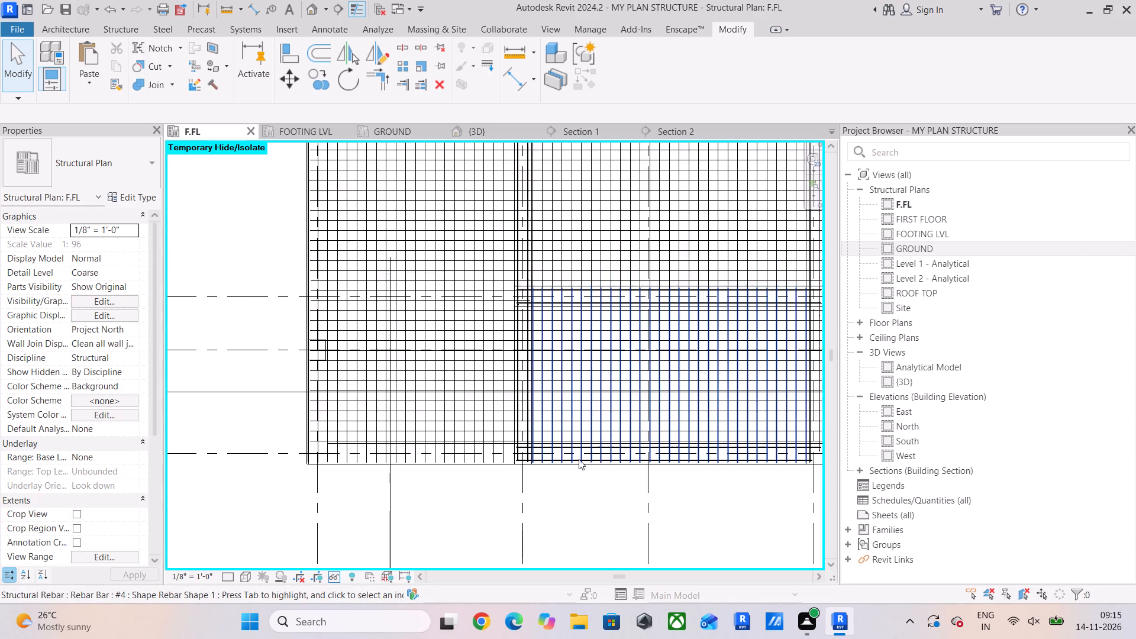
scroll(481, 301, up, 10)
scroll(608, 361, up, 5)
middle_drag(605, 363, 518, 396)
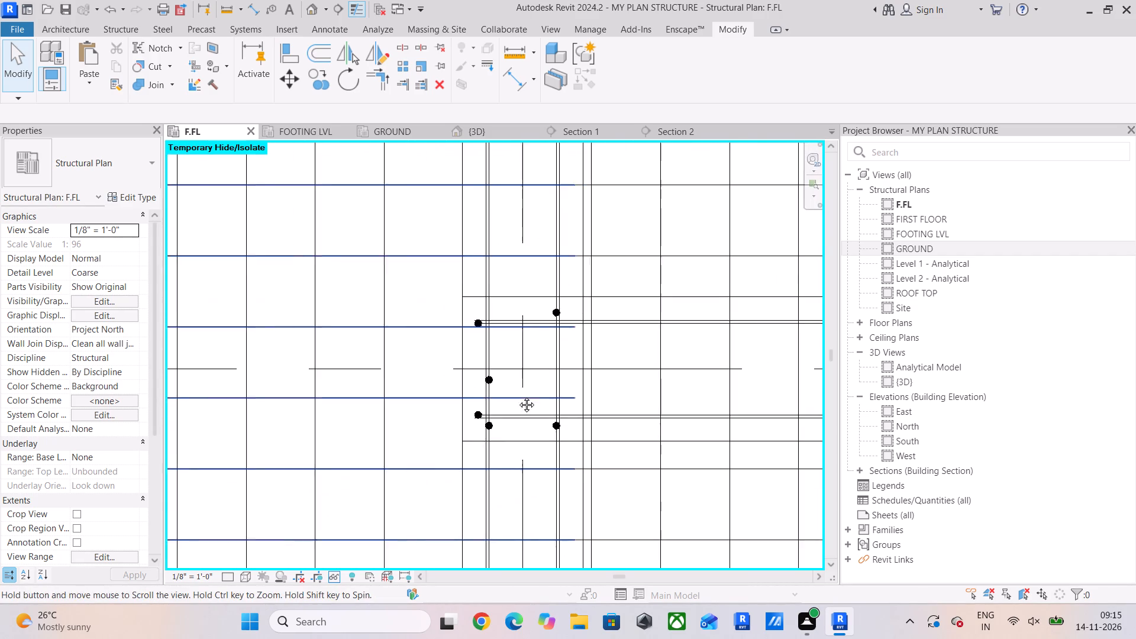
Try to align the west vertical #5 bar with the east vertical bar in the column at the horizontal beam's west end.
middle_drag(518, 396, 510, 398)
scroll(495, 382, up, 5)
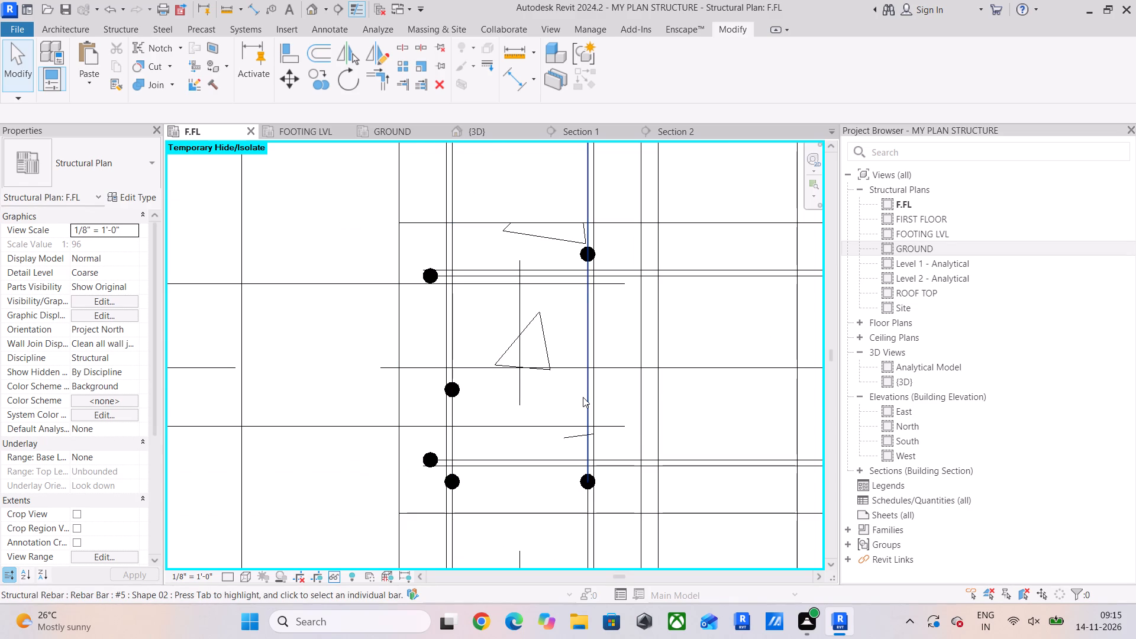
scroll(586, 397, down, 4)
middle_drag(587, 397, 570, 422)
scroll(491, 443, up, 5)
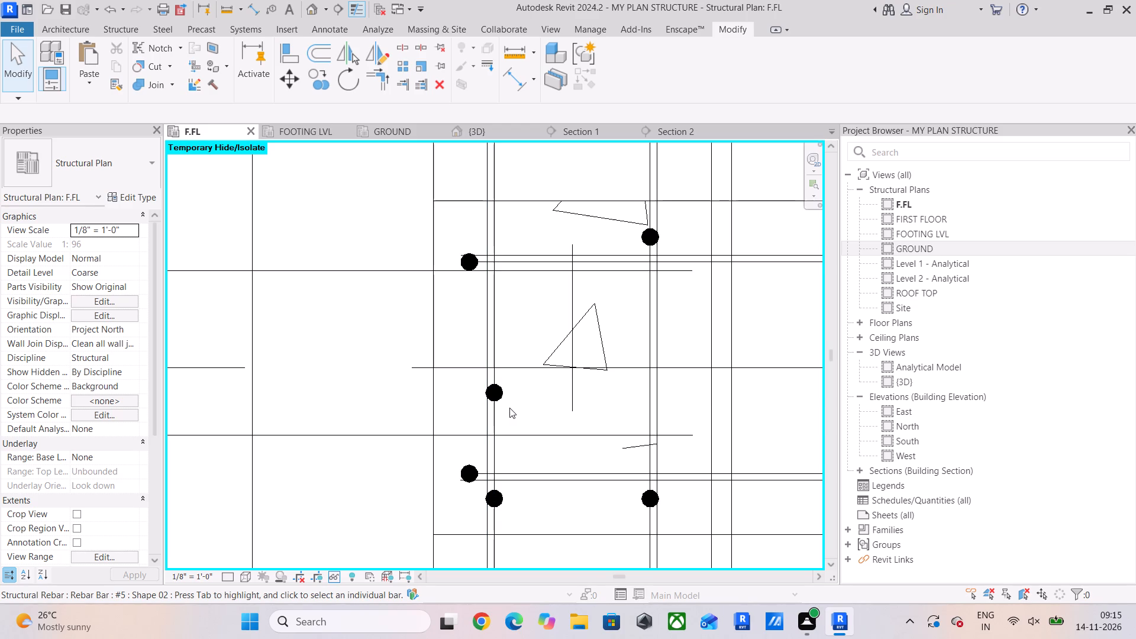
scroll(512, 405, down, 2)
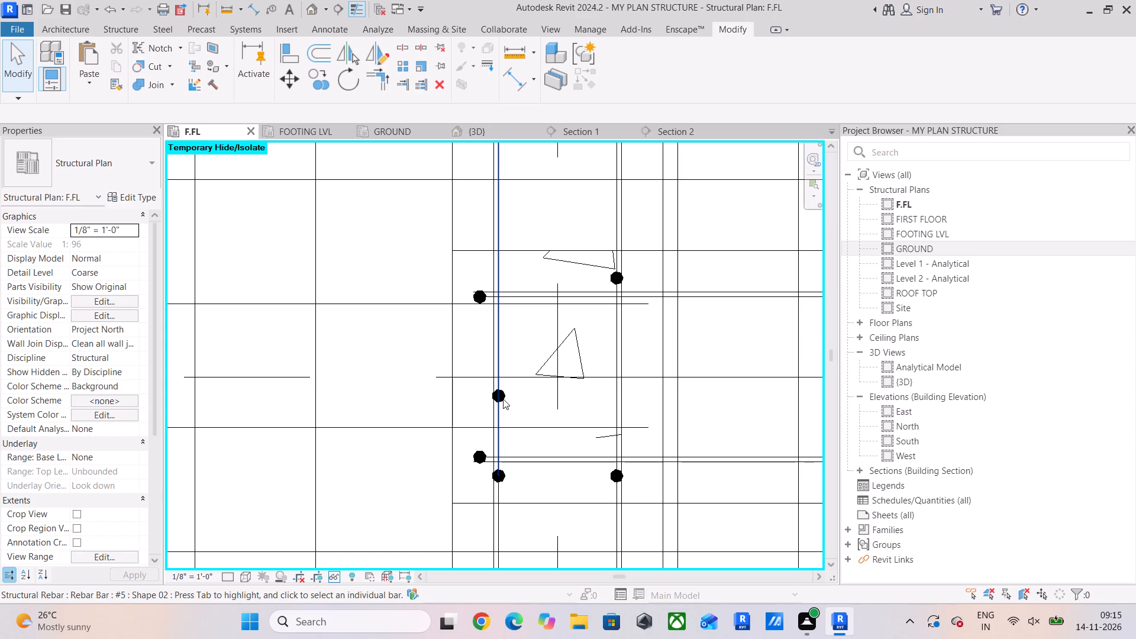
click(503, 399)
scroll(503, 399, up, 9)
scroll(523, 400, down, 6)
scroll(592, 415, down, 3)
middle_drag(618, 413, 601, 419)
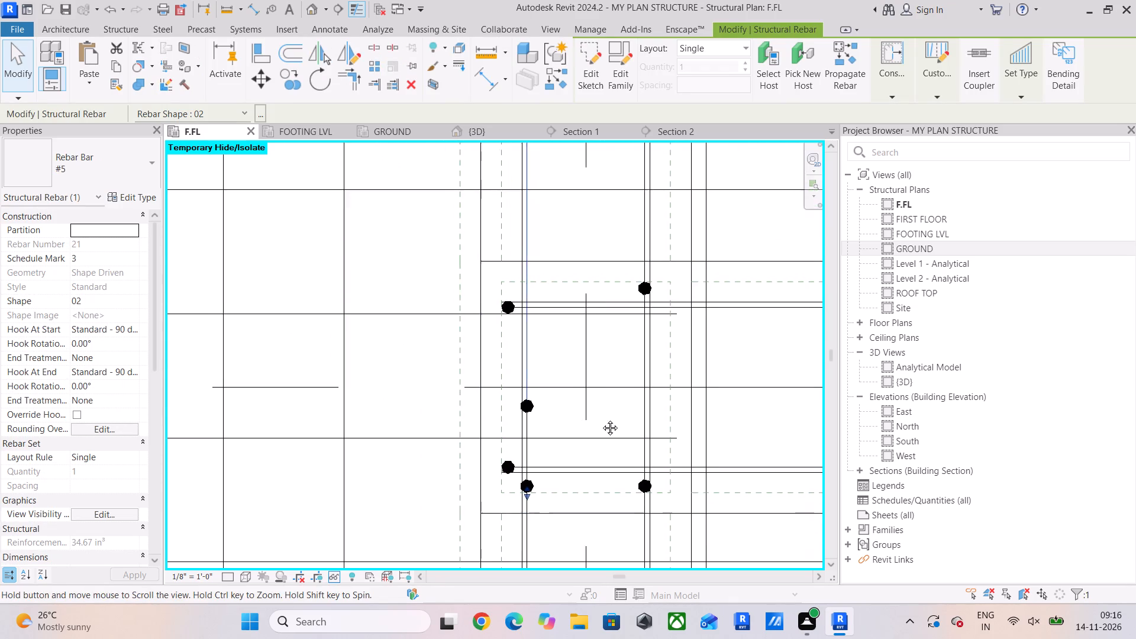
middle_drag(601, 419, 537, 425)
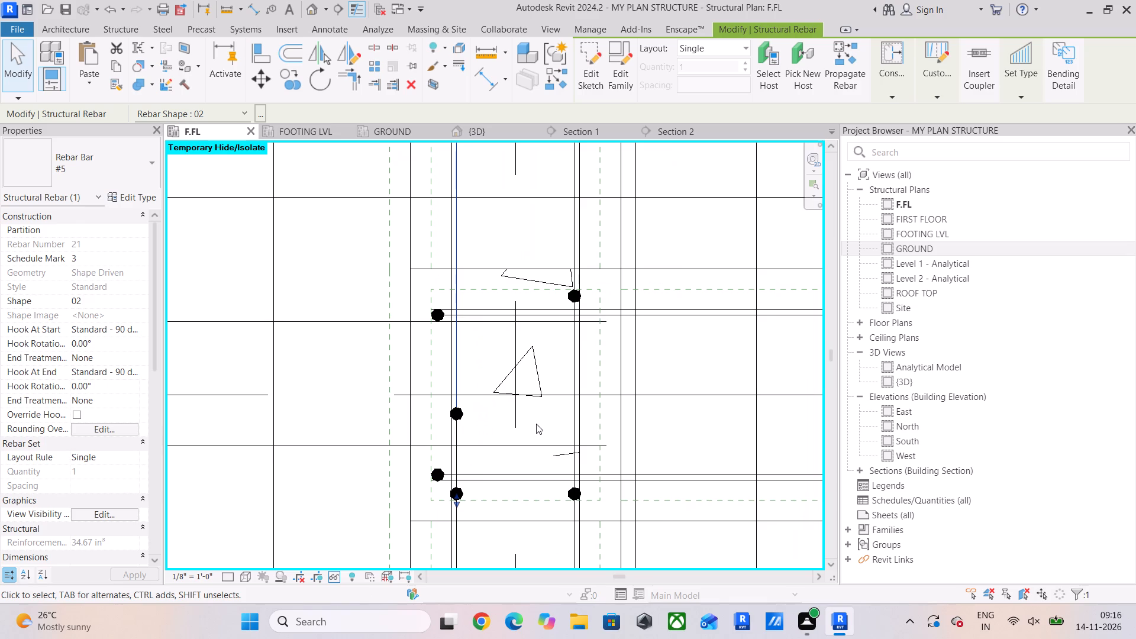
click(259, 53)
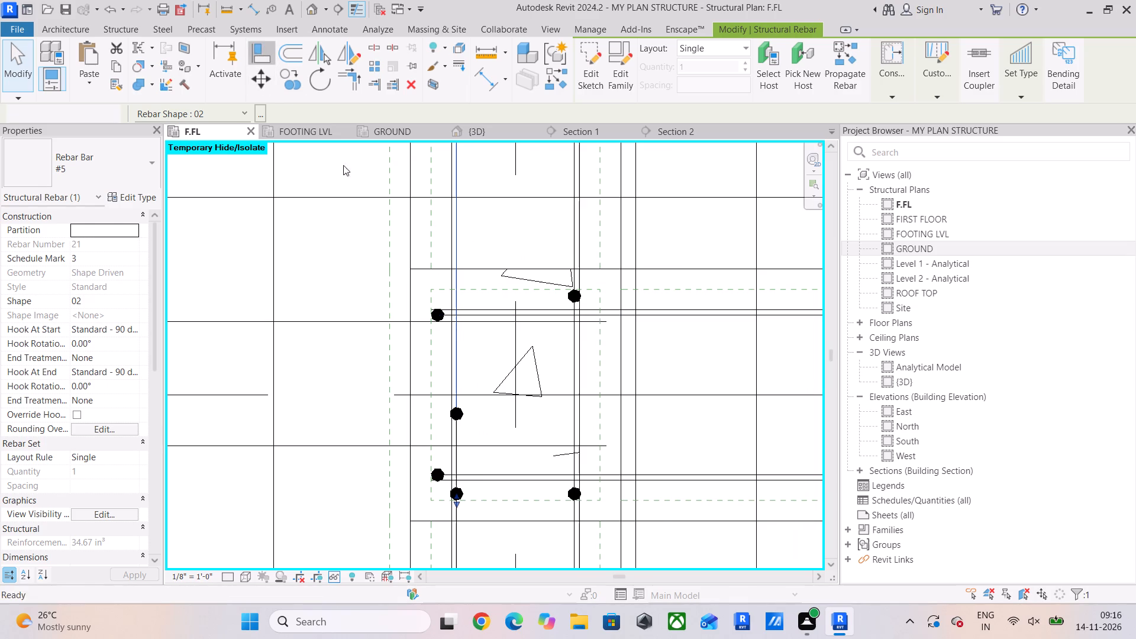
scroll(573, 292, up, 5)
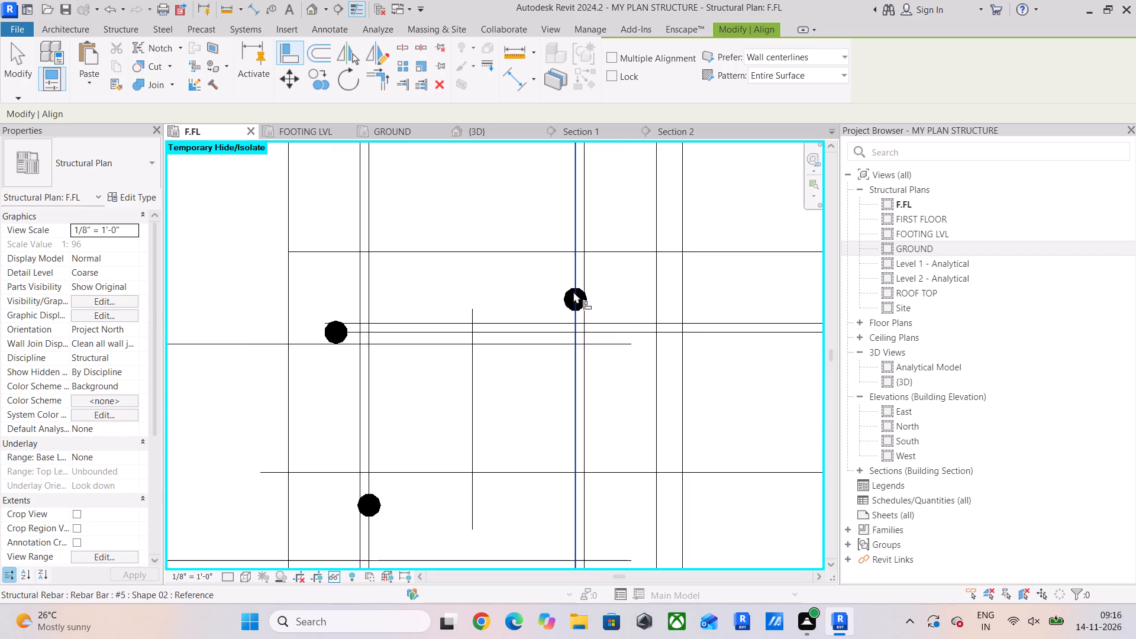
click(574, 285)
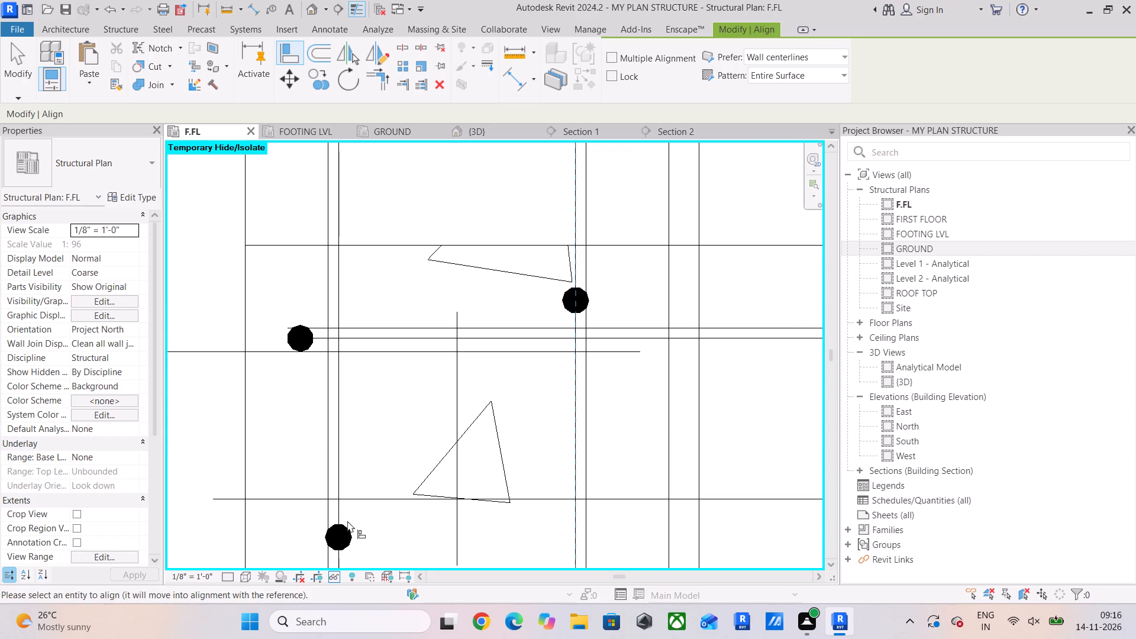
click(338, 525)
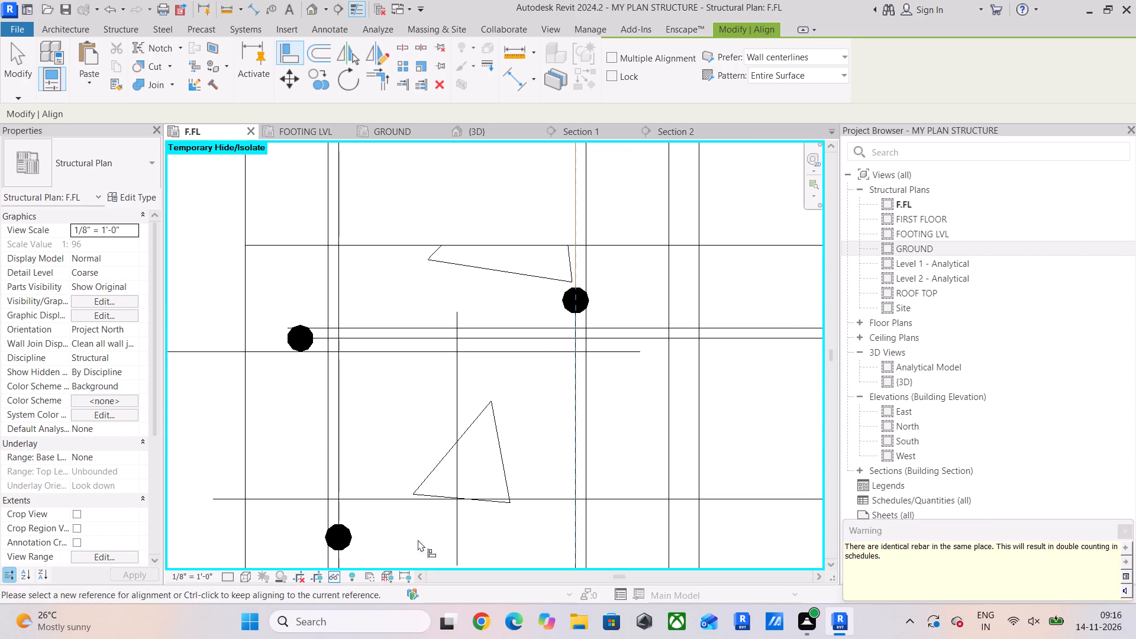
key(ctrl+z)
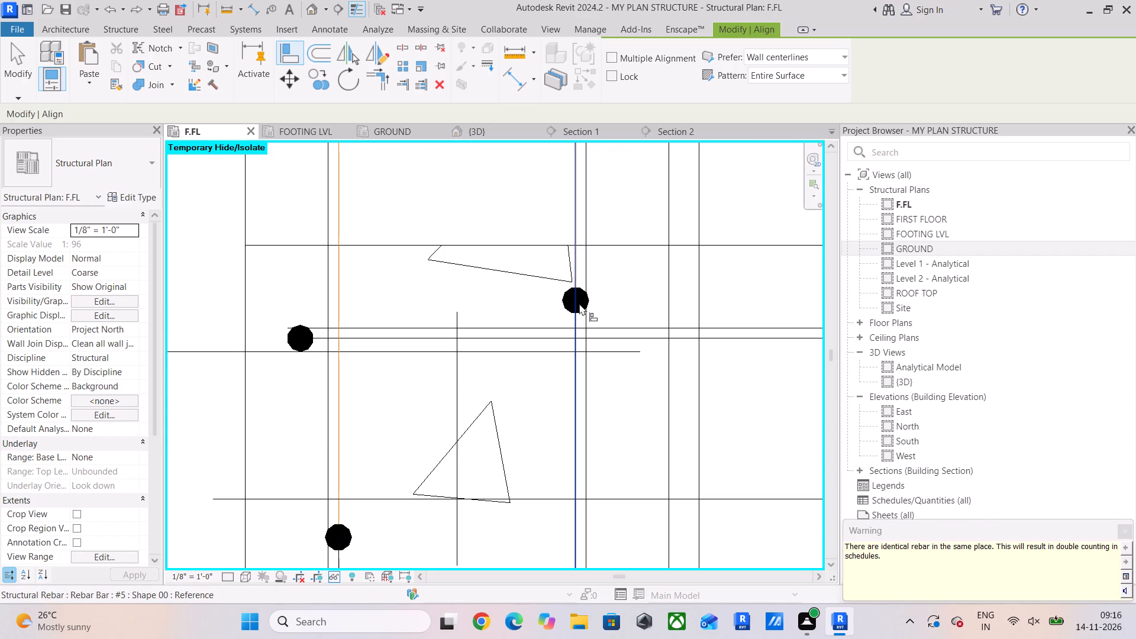
Align the upper end of the west vertical #5 shape 02 bar with the east bar's upper end in the same column.
scroll(577, 298, up, 10)
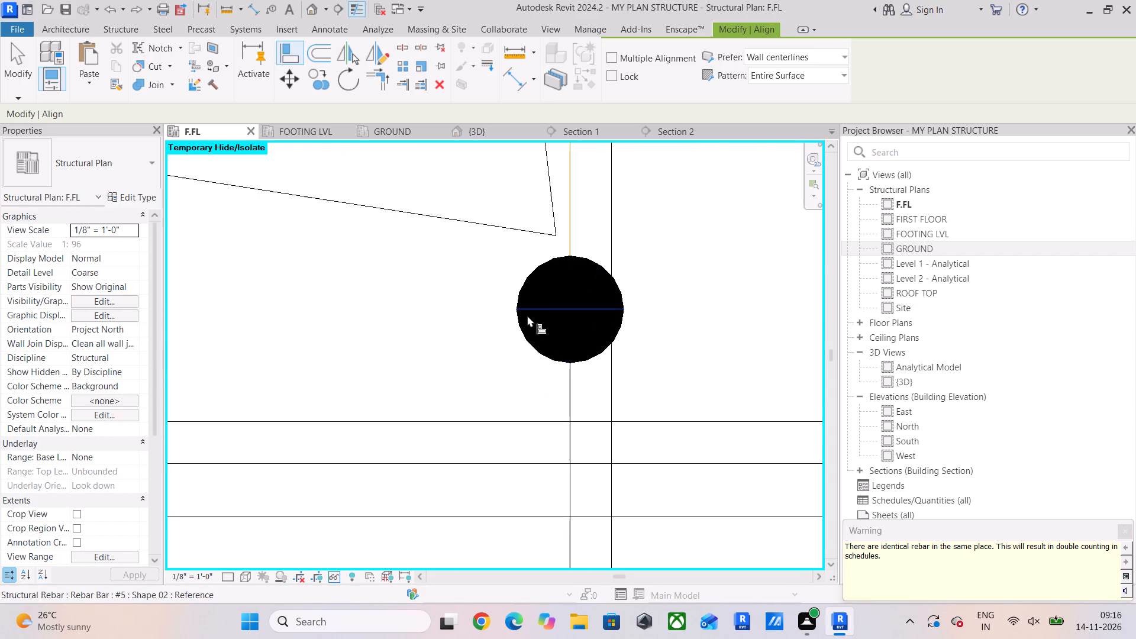
click(539, 311)
scroll(506, 420, down, 11)
middle_drag(505, 422, 620, 286)
scroll(431, 469, up, 10)
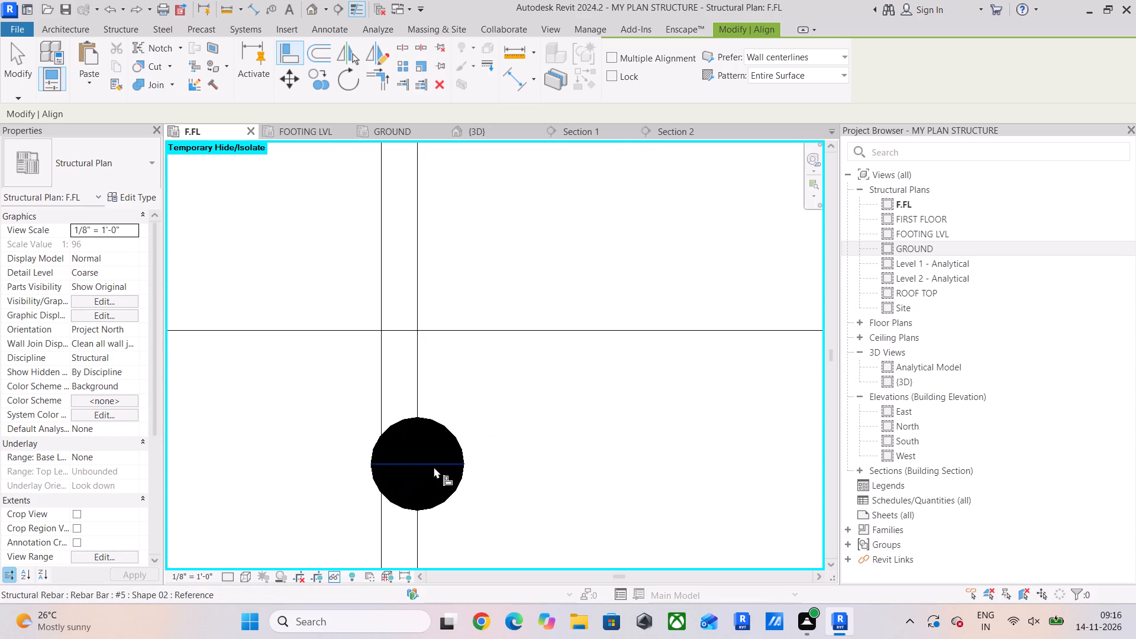
click(435, 465)
scroll(457, 444, down, 12)
middle_drag(592, 398, 489, 359)
key(Escape)
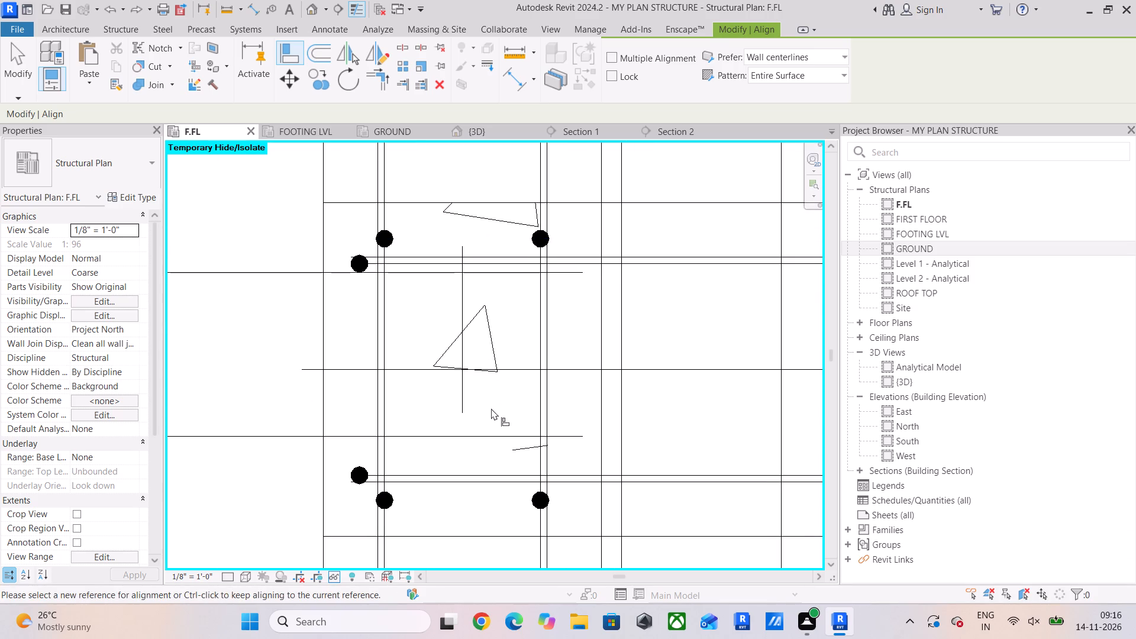
key(Escape)
key(Escape)
In the 12 X10 column at the horizontal beam's east end, align the east vertical #5 bar's upper end with the west bar's upper end.
scroll(466, 367, down, 3)
middle_drag(467, 366, 399, 395)
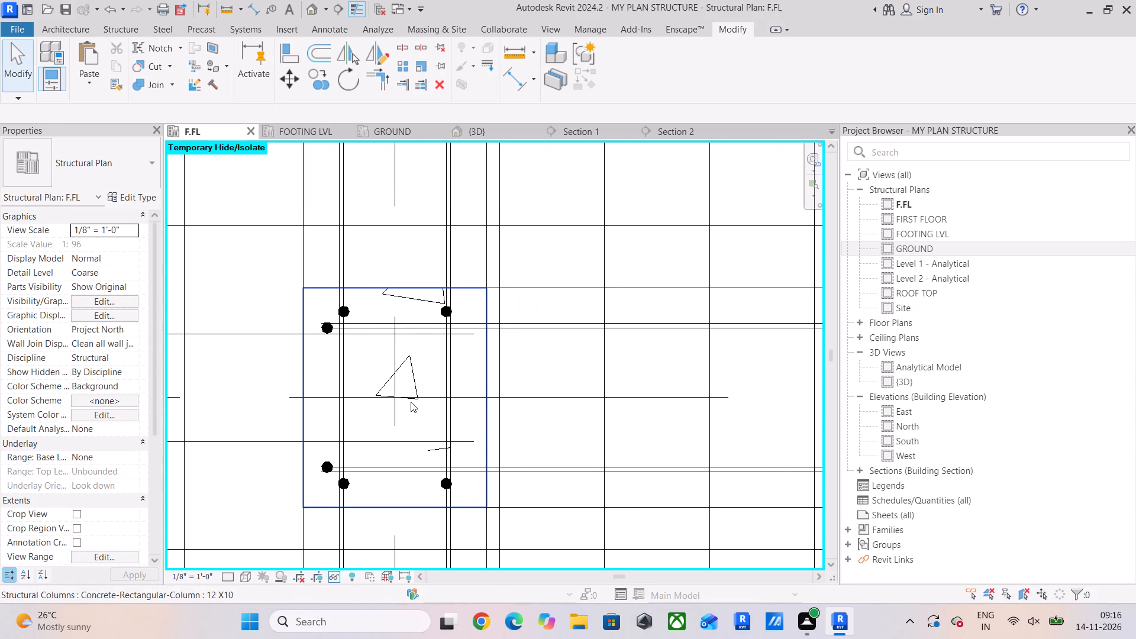
scroll(411, 395, down, 12)
middle_drag(493, 412, 318, 396)
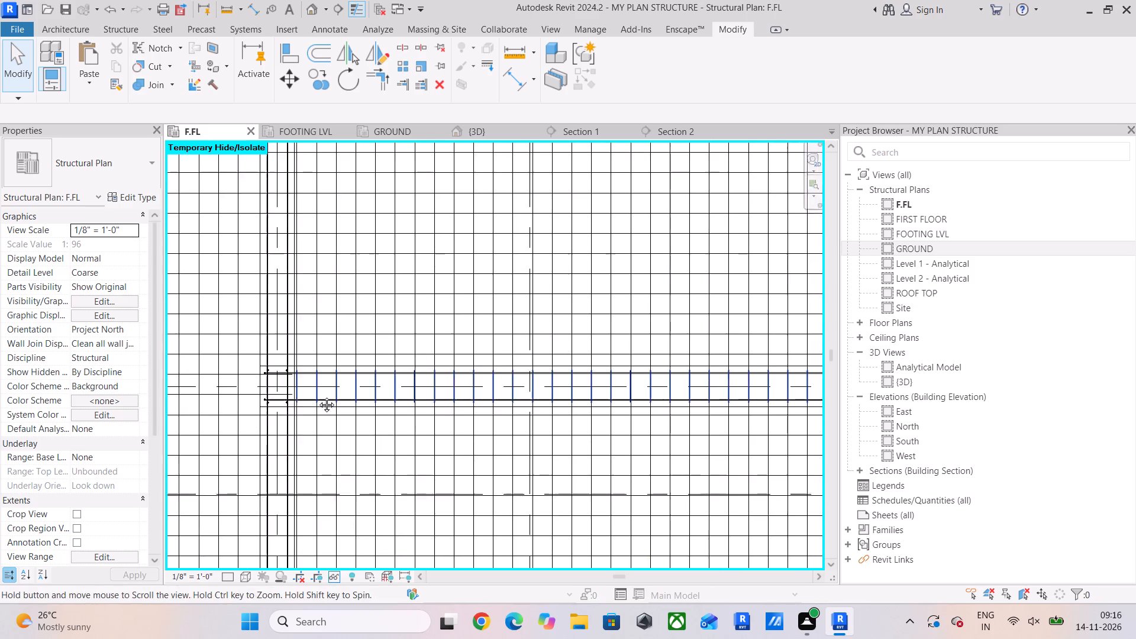
middle_drag(318, 396, 259, 400)
scroll(567, 379, down, 3)
middle_drag(607, 383, 430, 396)
scroll(607, 408, up, 12)
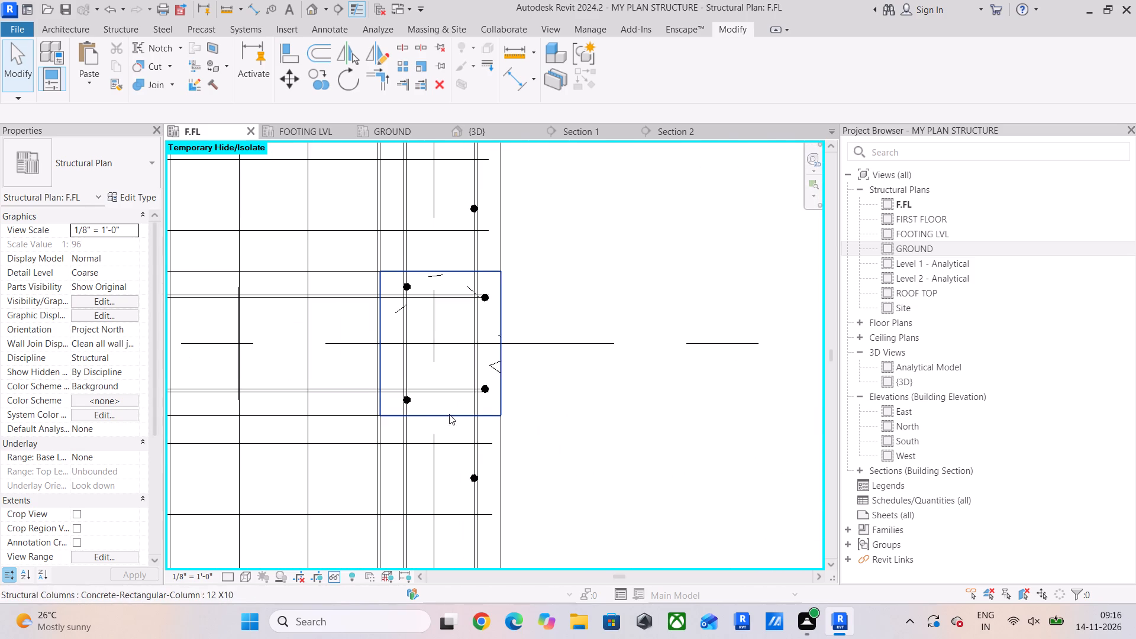
middle_drag(466, 392, 466, 404)
scroll(431, 301, up, 5)
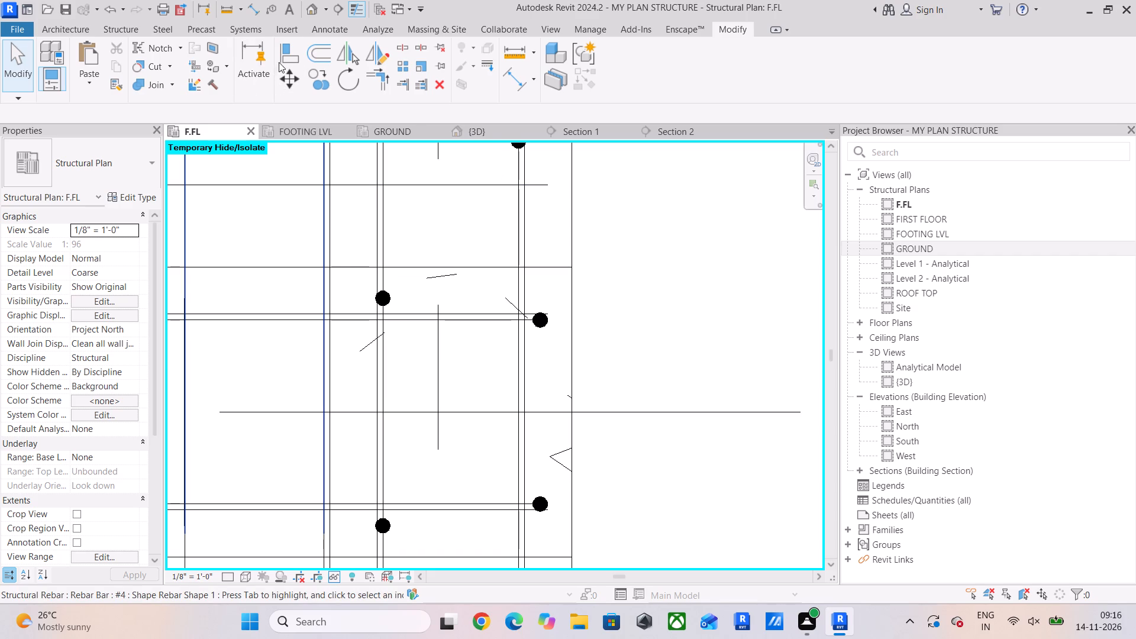
click(291, 53)
scroll(433, 369, up, 10)
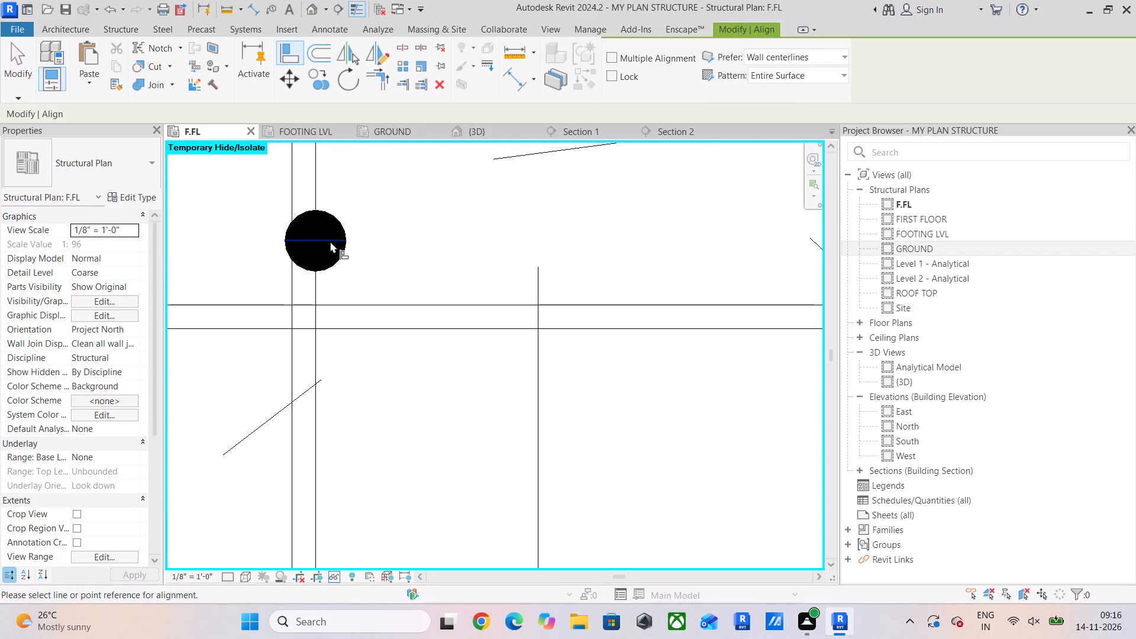
click(330, 241)
scroll(589, 299, down, 11)
middle_drag(634, 311, 508, 367)
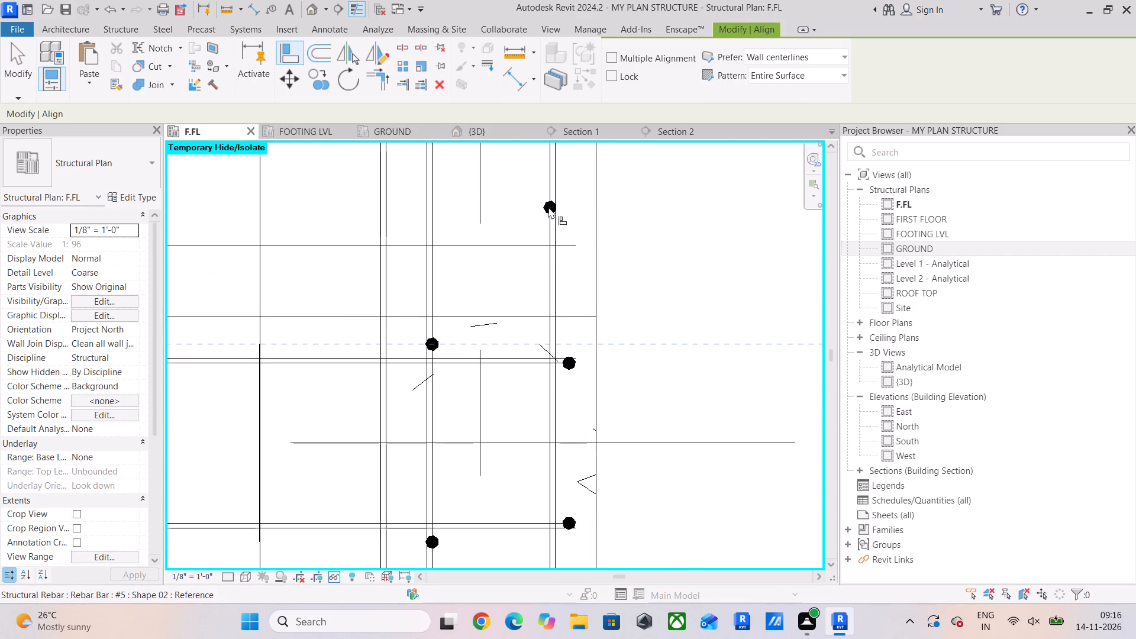
scroll(549, 206, up, 10)
click(569, 211)
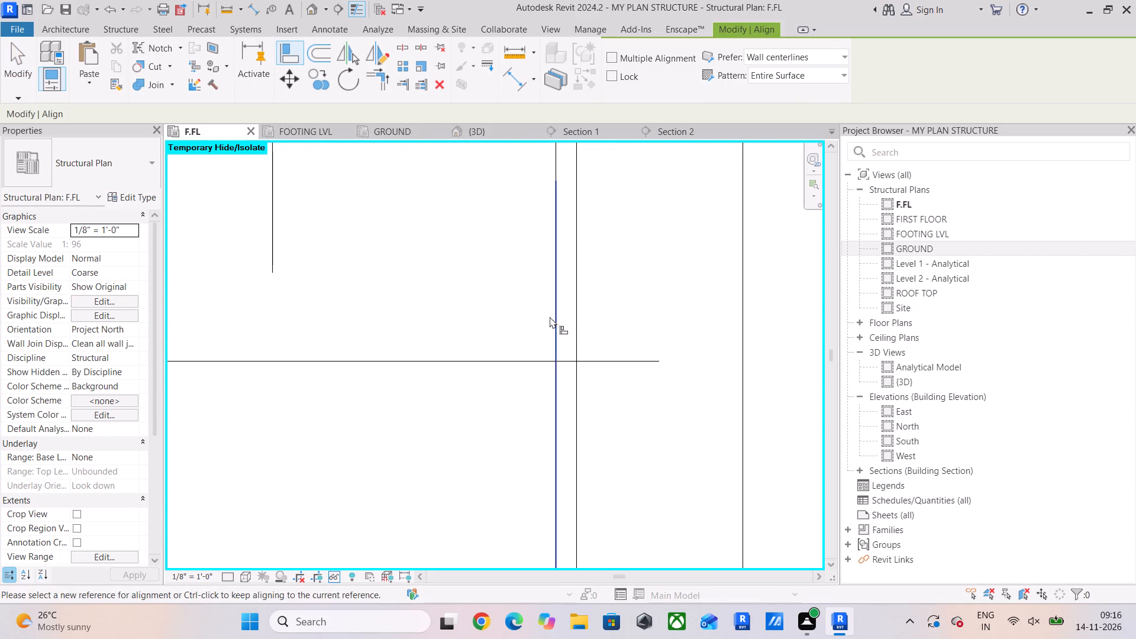
Align the east vertical #5 bar's lower end with the west bar's lower end in the east-edge 12 X10 column.
scroll(549, 318, down, 11)
middle_drag(548, 329, 517, 176)
scroll(425, 466, up, 5)
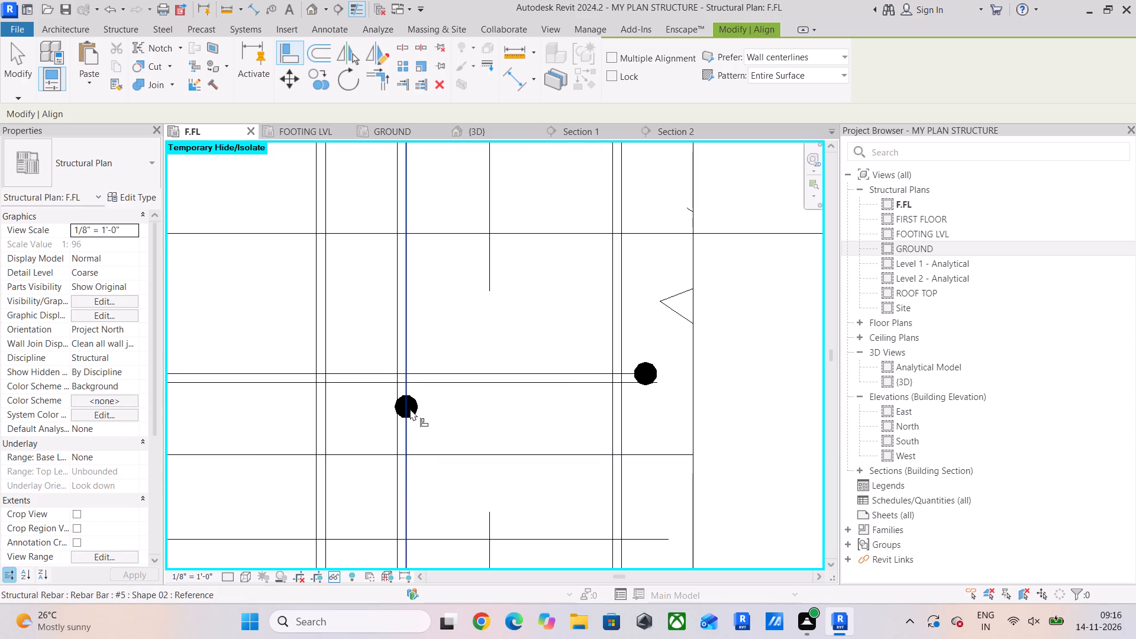
scroll(411, 408, up, 6)
click(417, 403)
scroll(542, 448, down, 7)
middle_drag(582, 448, 487, 412)
scroll(527, 398, down, 3)
middle_drag(530, 401, 467, 275)
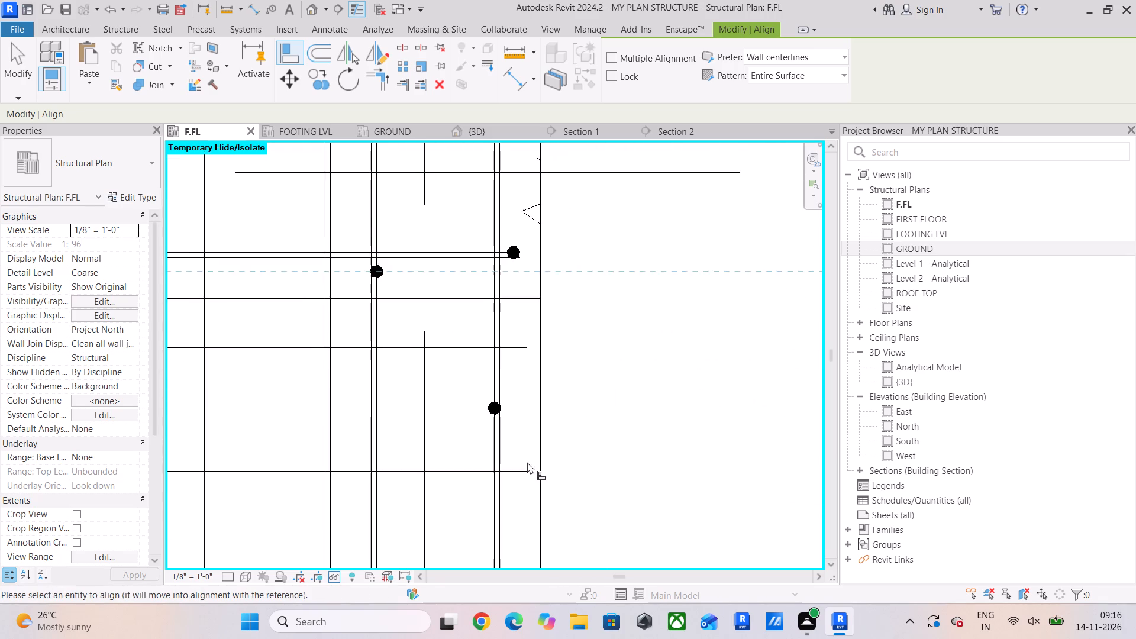
scroll(527, 462, up, 16)
click(424, 410)
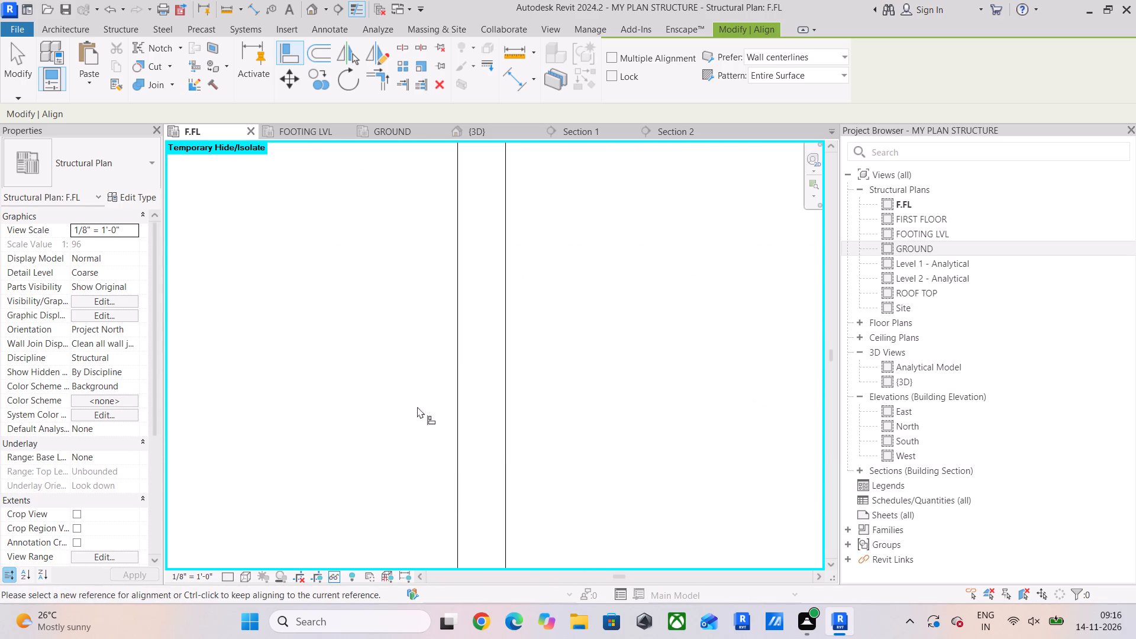
scroll(367, 376, down, 15)
middle_drag(374, 367, 526, 527)
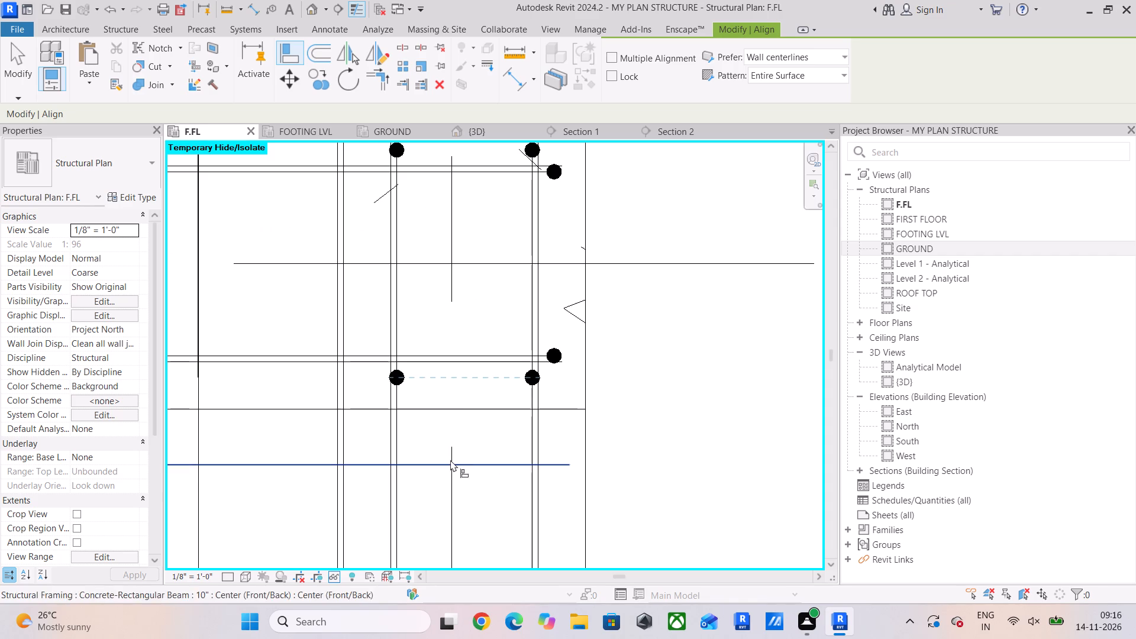
In the southeast corner 12 X10 column, align the first lower horizontal #5 bar's east end with the upper horizontal bars' east end.
scroll(462, 398, down, 3)
middle_drag(464, 398, 486, 508)
scroll(479, 415, down, 5)
middle_drag(485, 433, 485, 505)
scroll(492, 392, down, 11)
middle_drag(512, 438, 510, 180)
scroll(485, 282, up, 5)
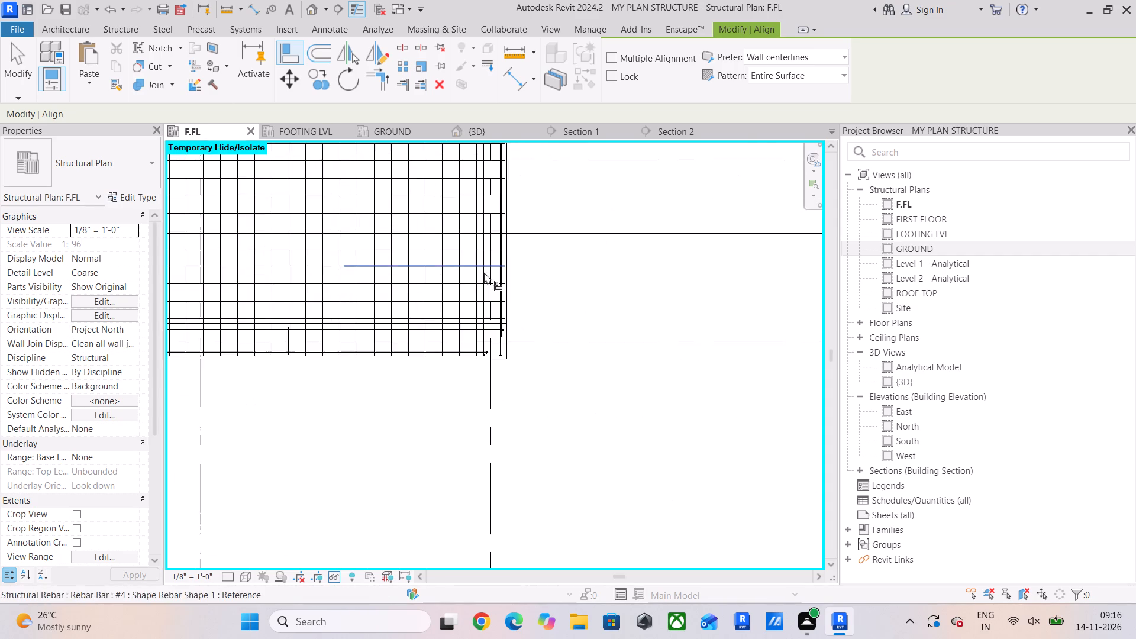
scroll(493, 355, up, 14)
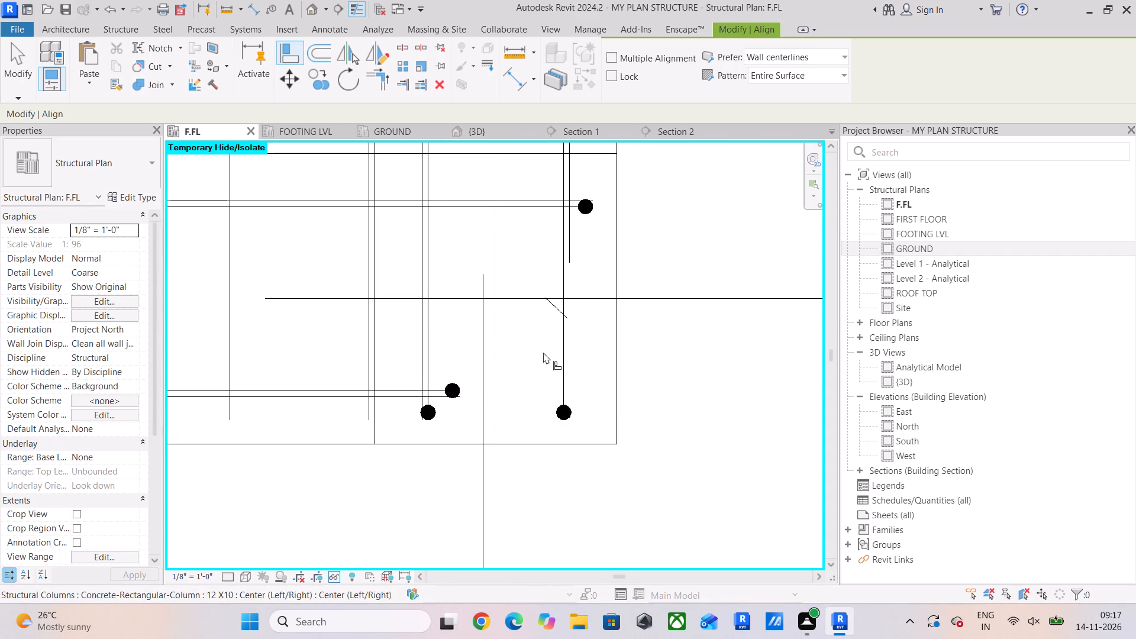
scroll(586, 208, up, 7)
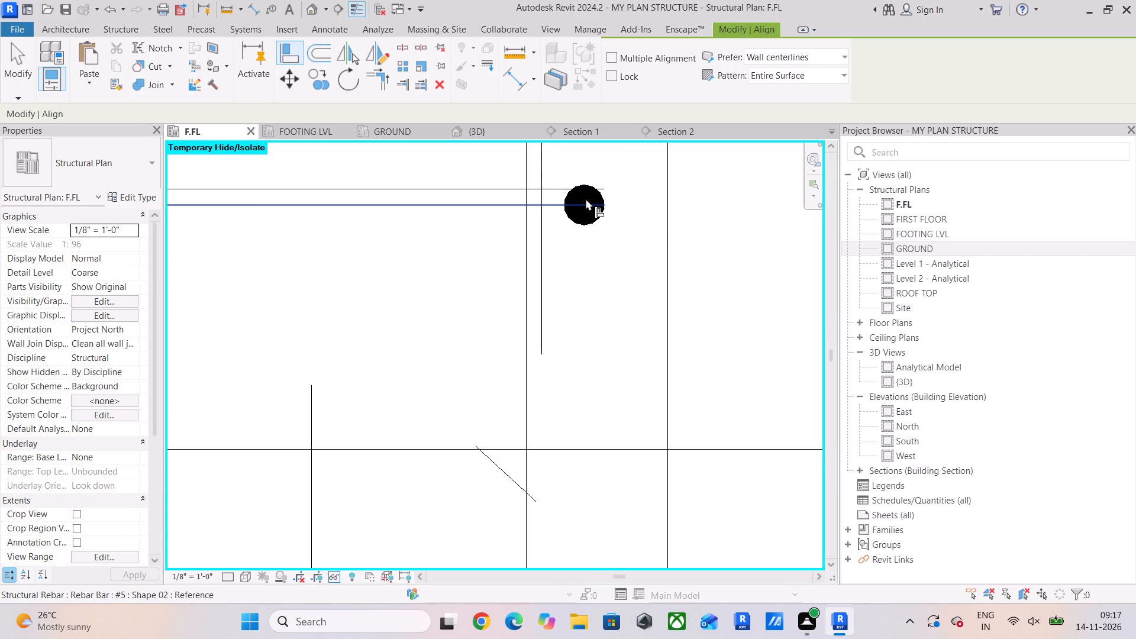
scroll(586, 199, up, 5)
click(584, 186)
scroll(571, 391, down, 12)
middle_drag(578, 397, 651, 225)
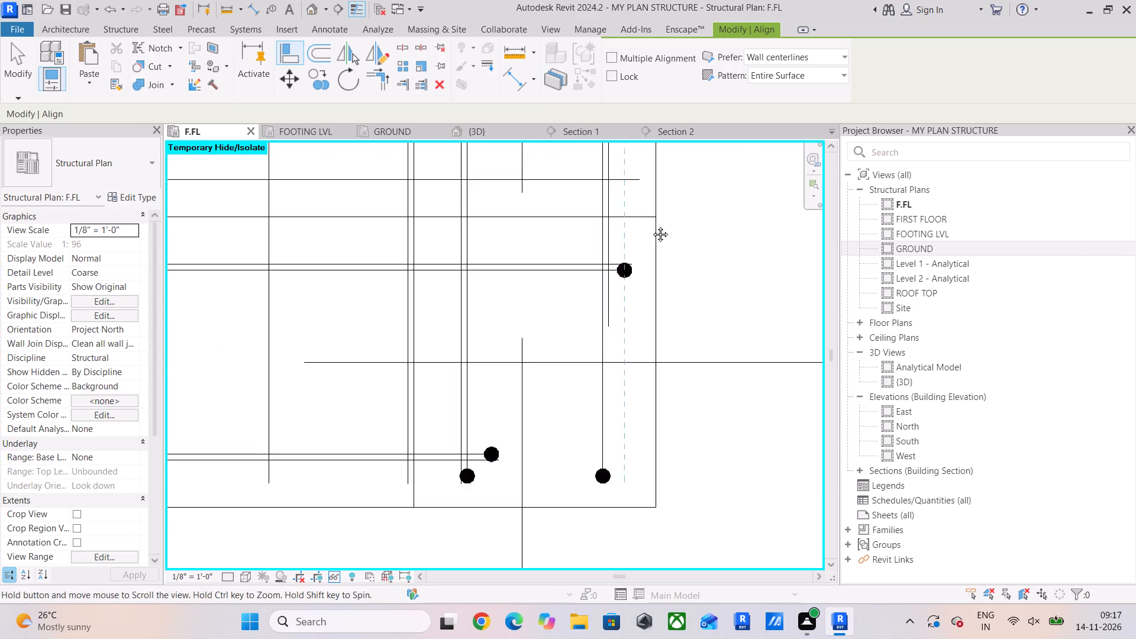
middle_drag(651, 225, 653, 199)
click(515, 341)
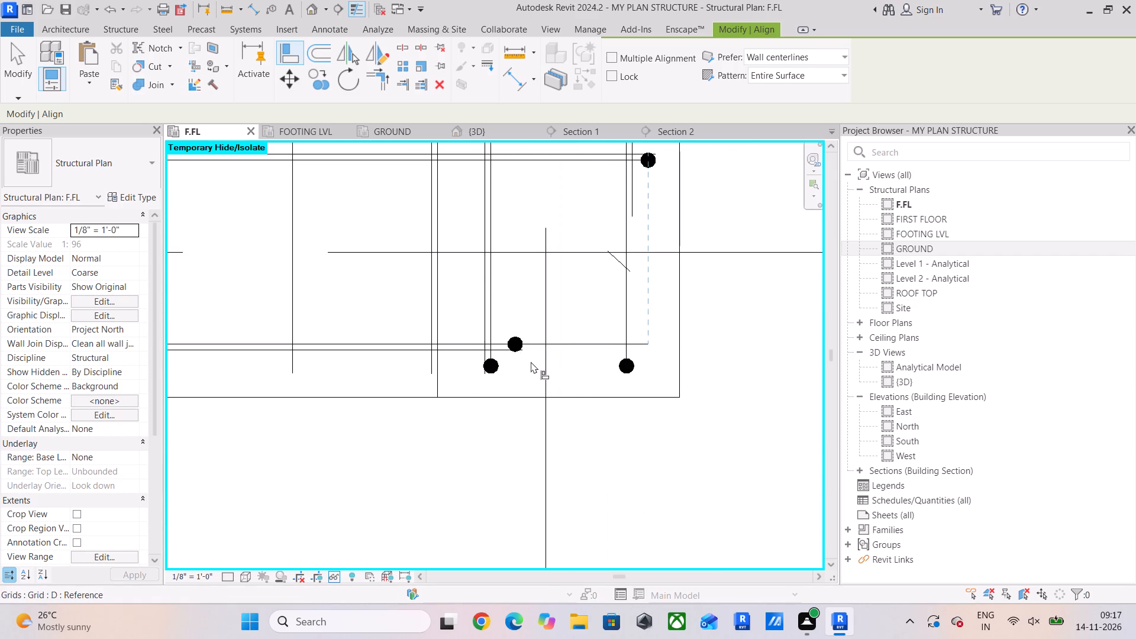
Align the second lower horizontal #5 bar's hooked east end with the upper horizontal bar's east end in the southeast corner column.
scroll(528, 357, up, 4)
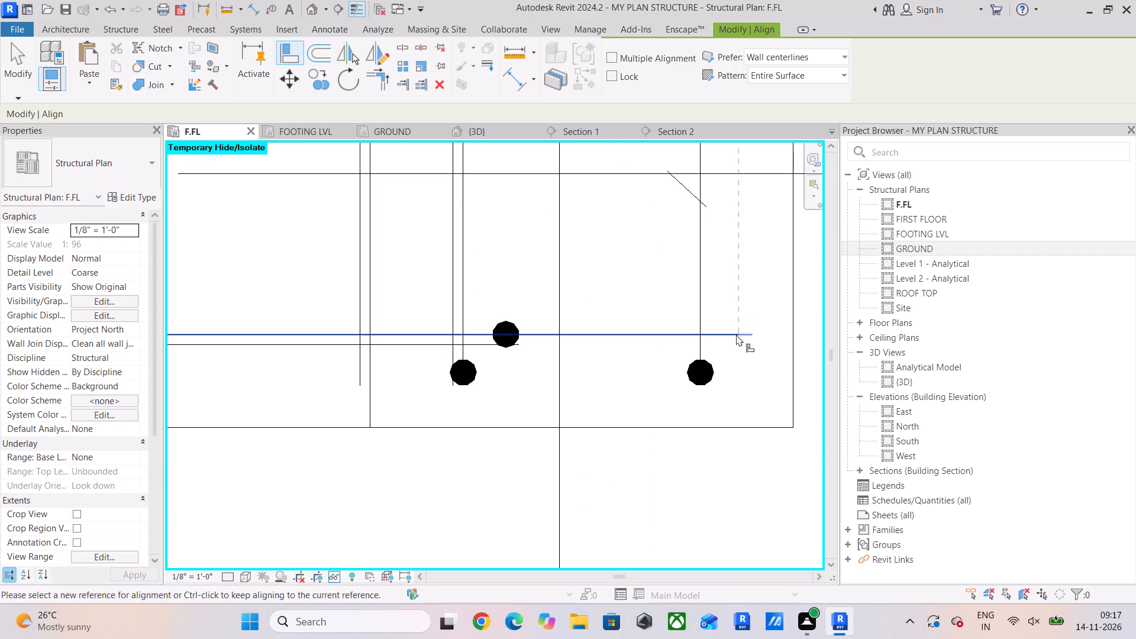
scroll(738, 295, down, 5)
middle_drag(745, 305, 753, 502)
scroll(759, 454, down, 6)
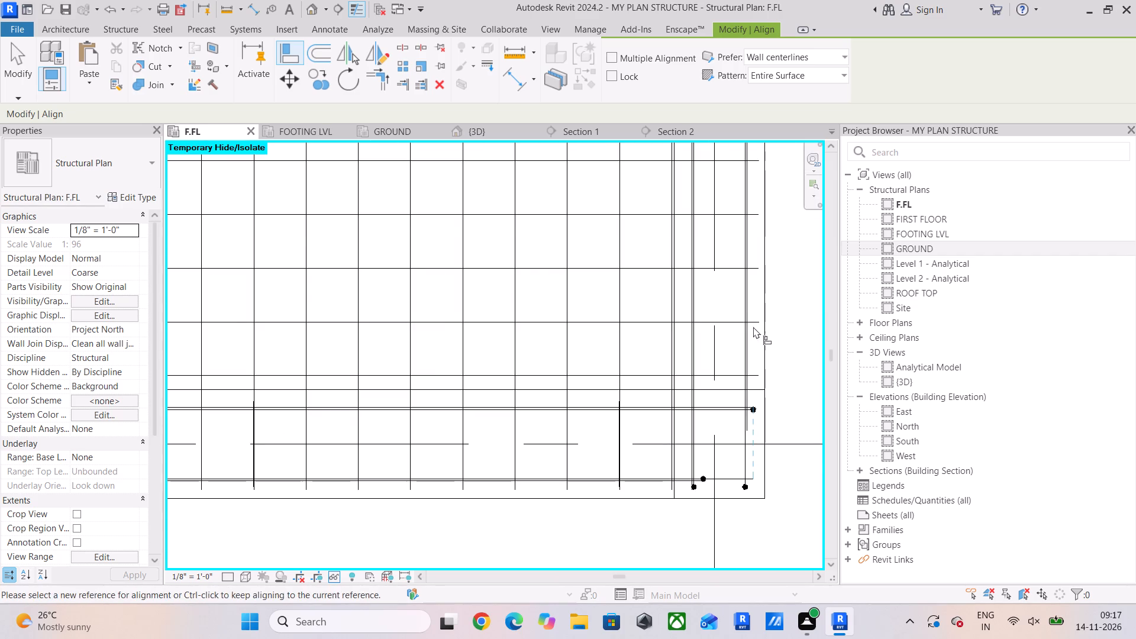
scroll(772, 445, up, 16)
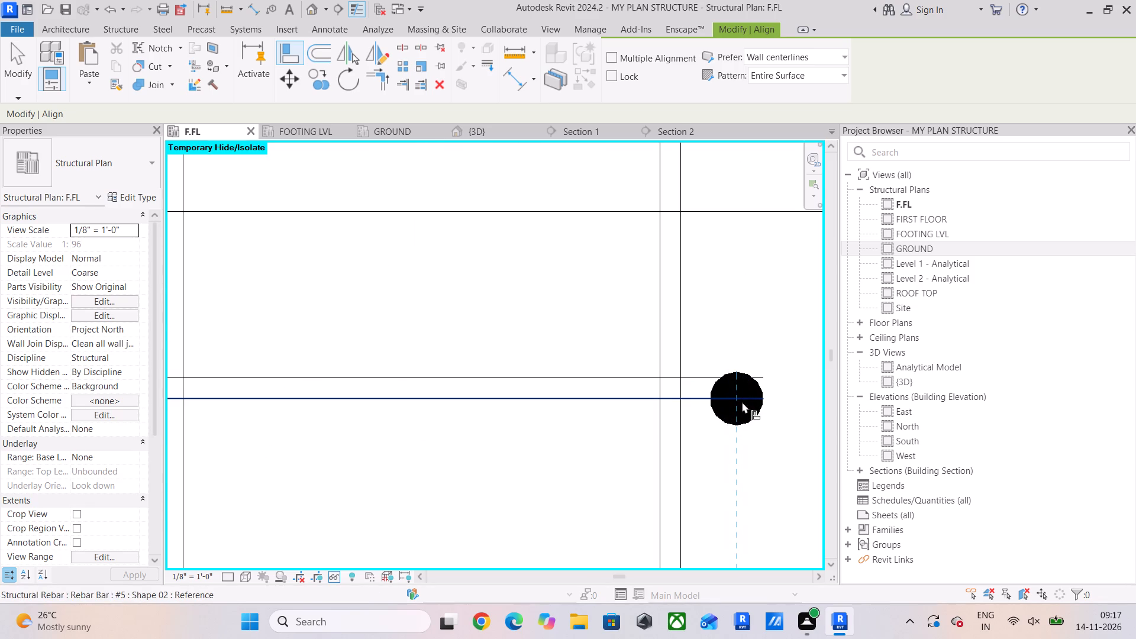
click(738, 389)
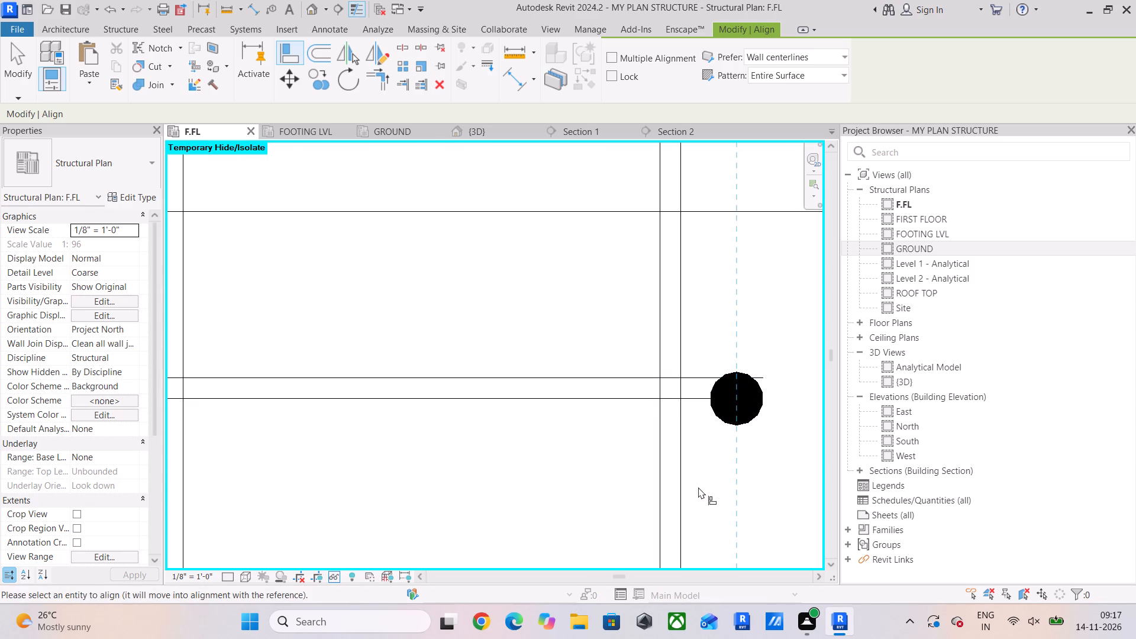
scroll(696, 490, down, 6)
middle_drag(695, 493, 737, 257)
click(551, 486)
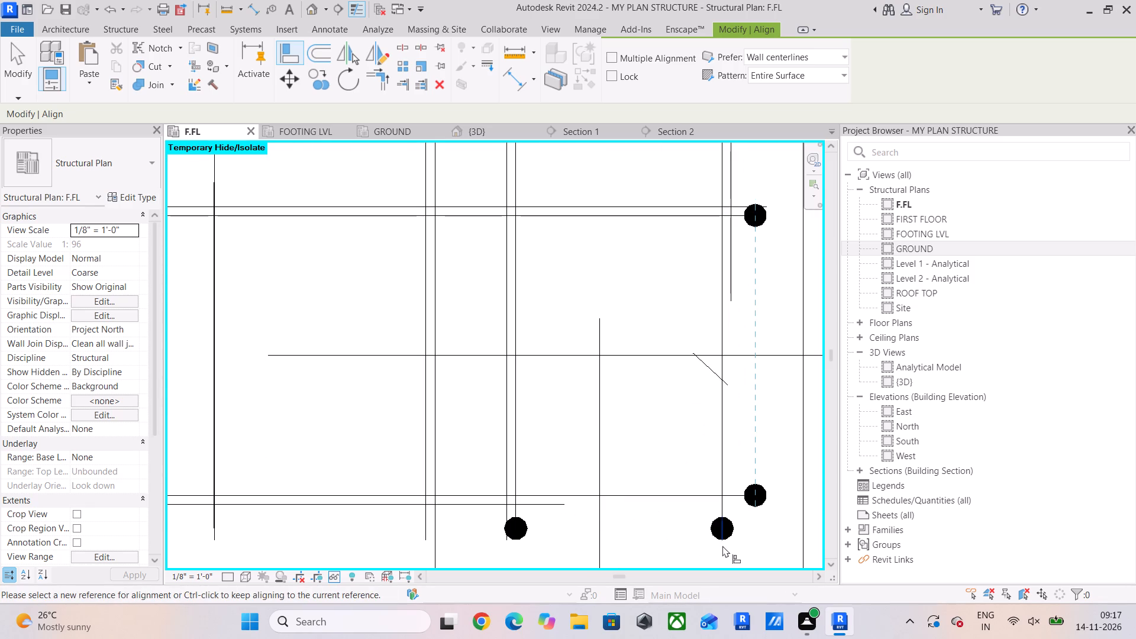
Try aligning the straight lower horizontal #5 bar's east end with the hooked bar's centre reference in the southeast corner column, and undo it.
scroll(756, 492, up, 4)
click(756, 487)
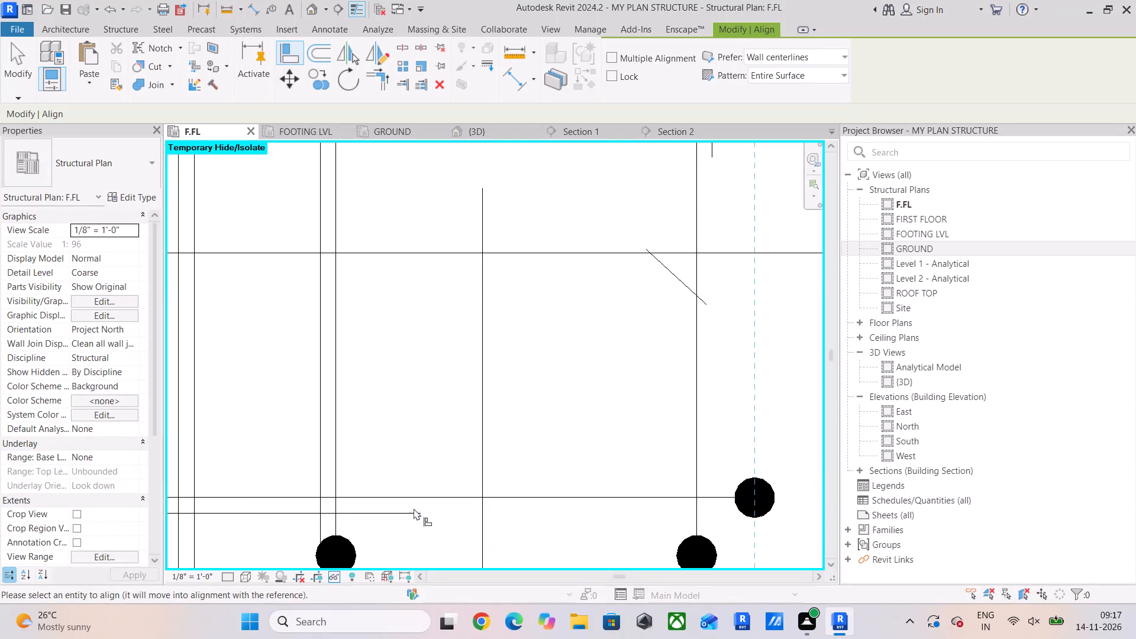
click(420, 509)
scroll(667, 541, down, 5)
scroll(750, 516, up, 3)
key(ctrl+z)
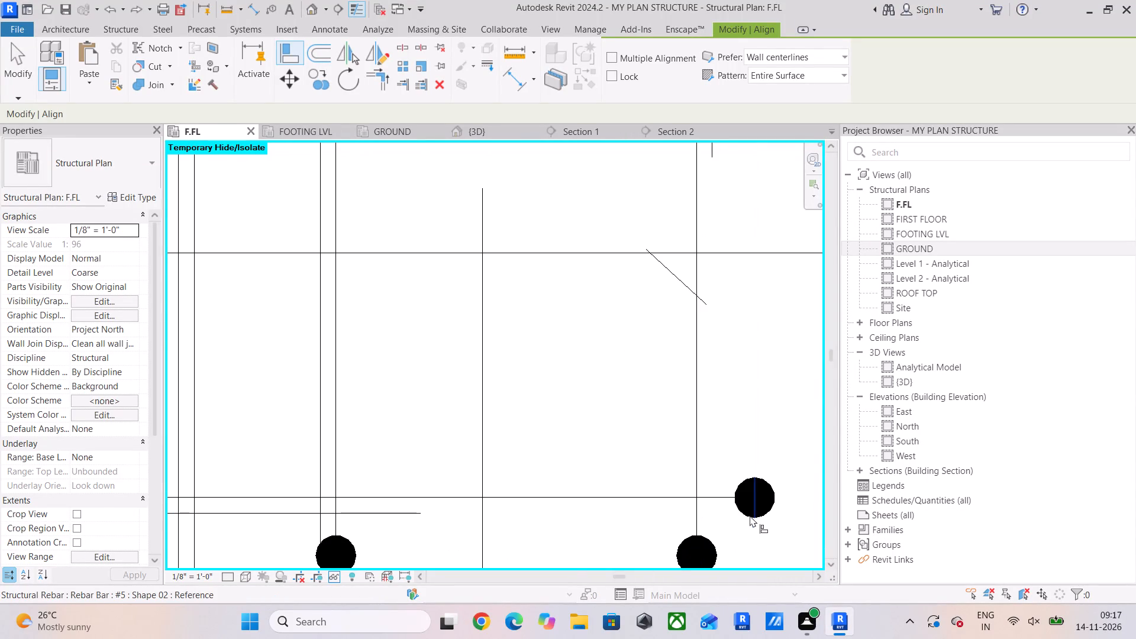
Align the straight lower horizontal #5 bar's east end with the hooked bar's outer east end in the southeast corner column.
click(774, 499)
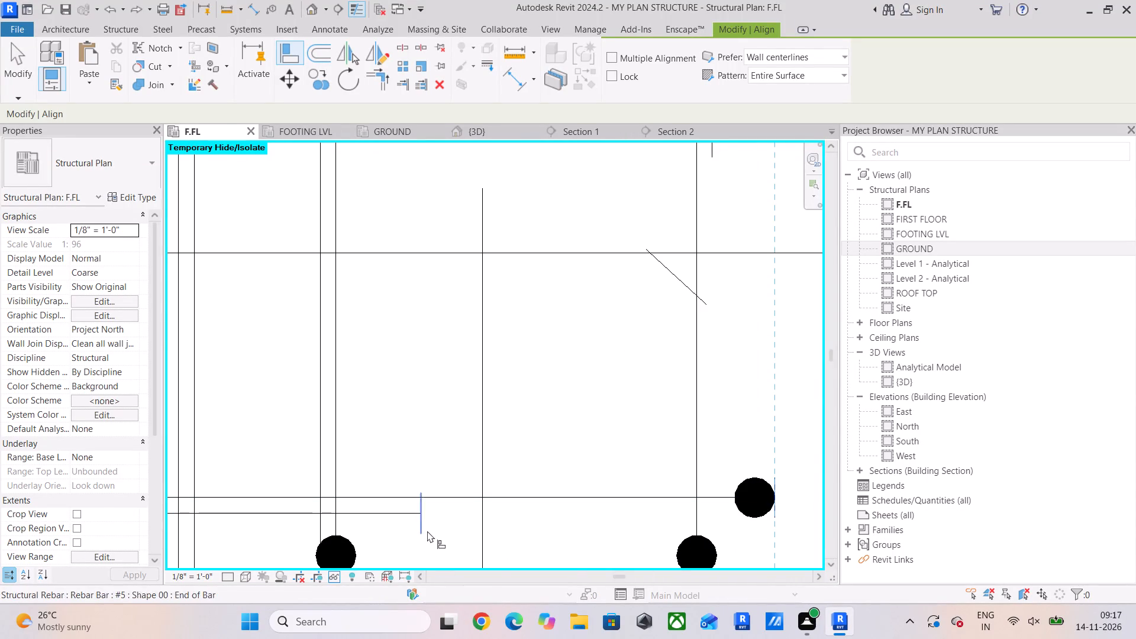
click(427, 524)
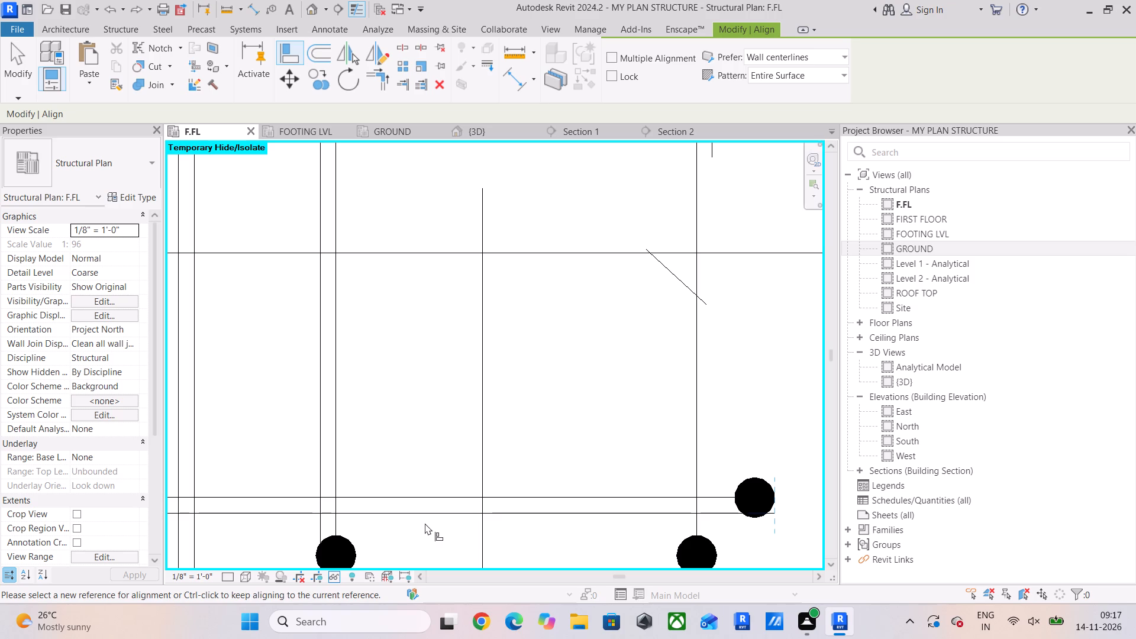
Align the short east vertical #5 bar's south end with the adjacent hooked bar's lower end in the southeast corner 12 X10 column.
middle_drag(488, 482, 284, 602)
scroll(423, 510, down, 4)
middle_drag(436, 499, 445, 565)
scroll(461, 427, down, 4)
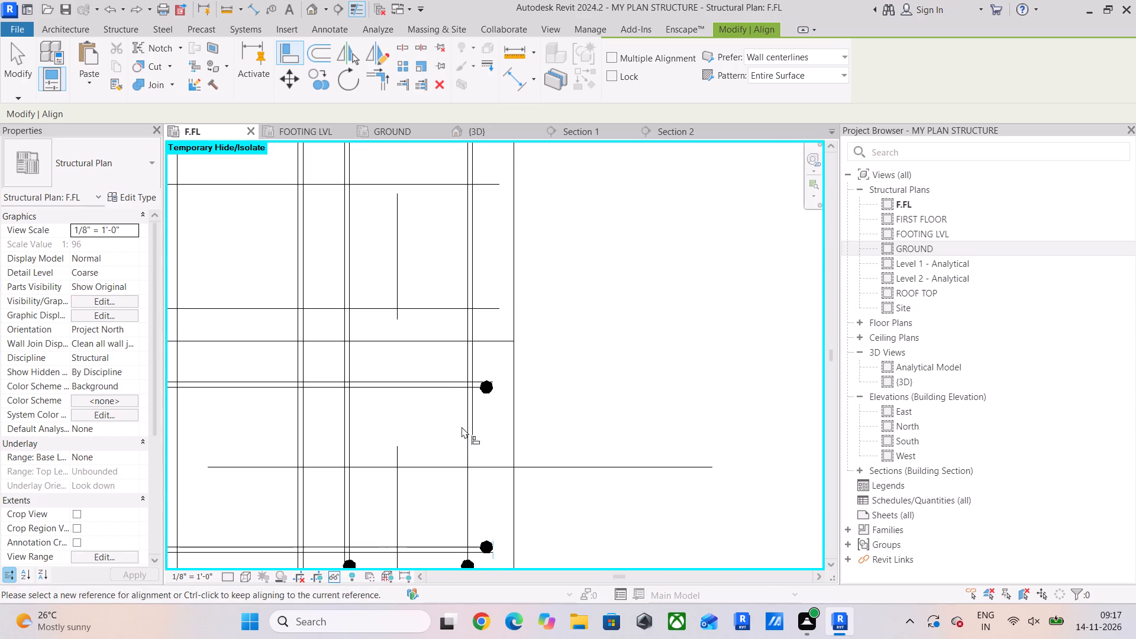
scroll(453, 401, down, 5)
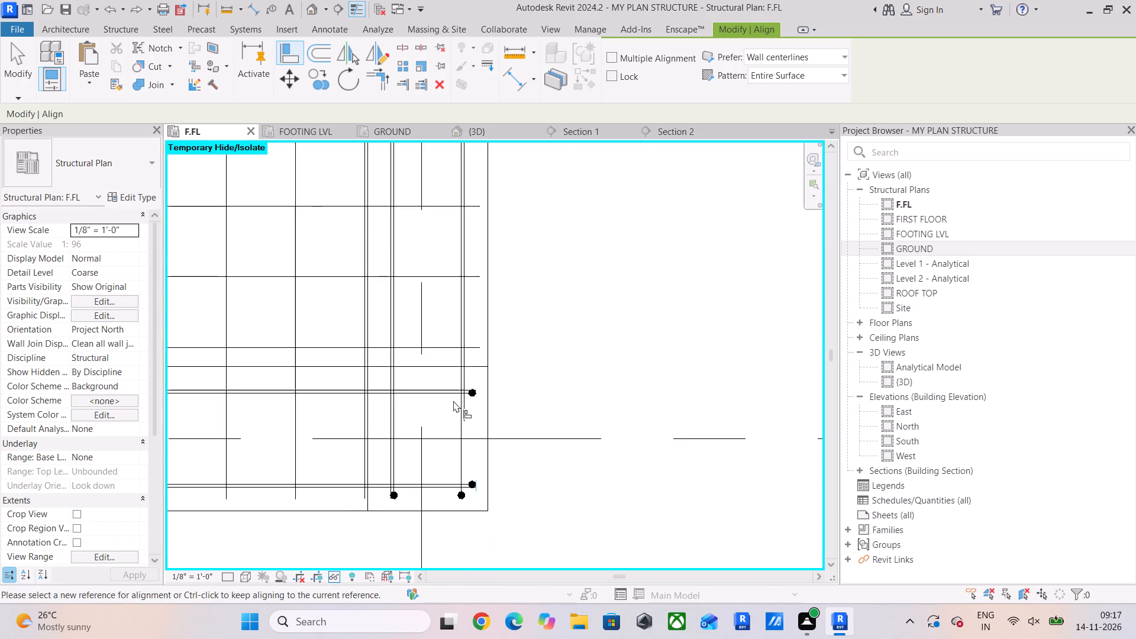
scroll(453, 401, down, 4)
scroll(443, 446, up, 12)
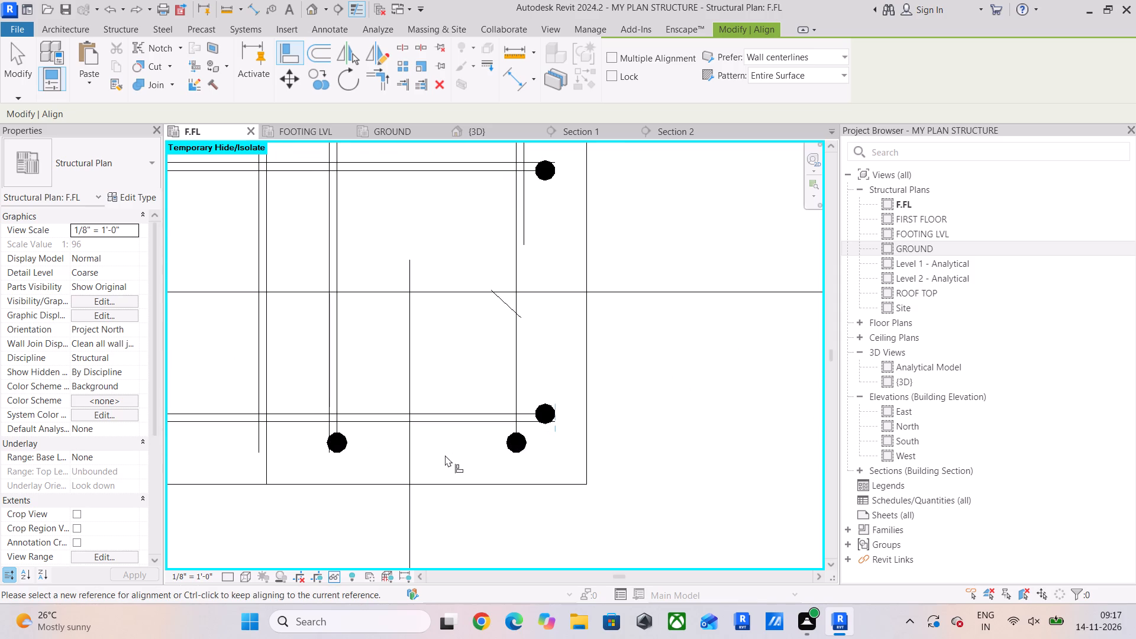
scroll(513, 415, down, 4)
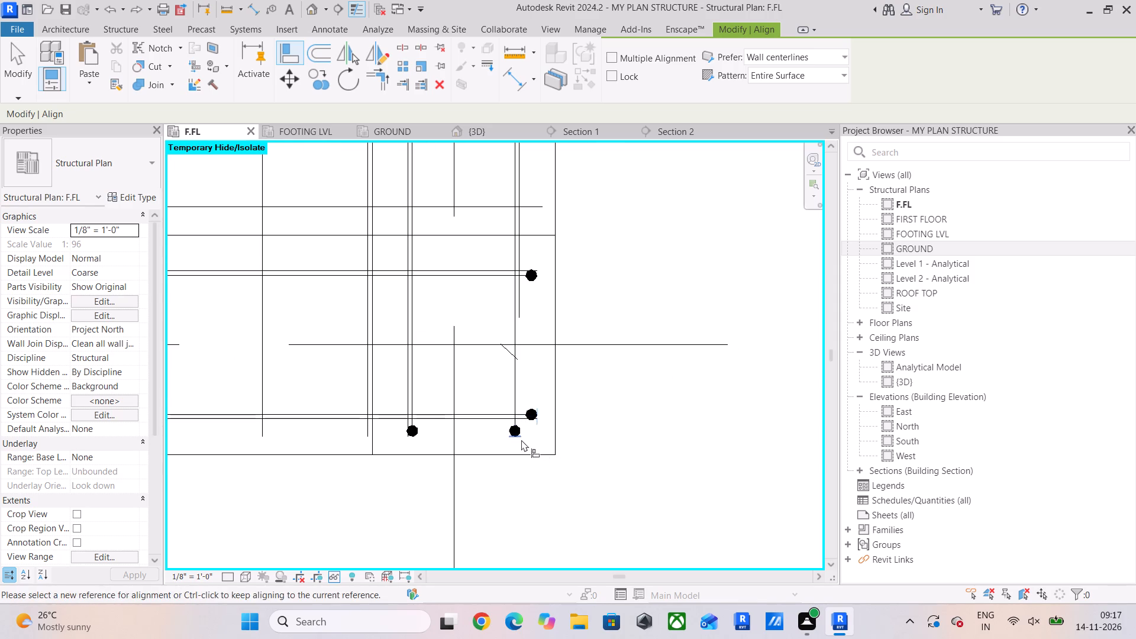
scroll(521, 440, up, 3)
click(511, 437)
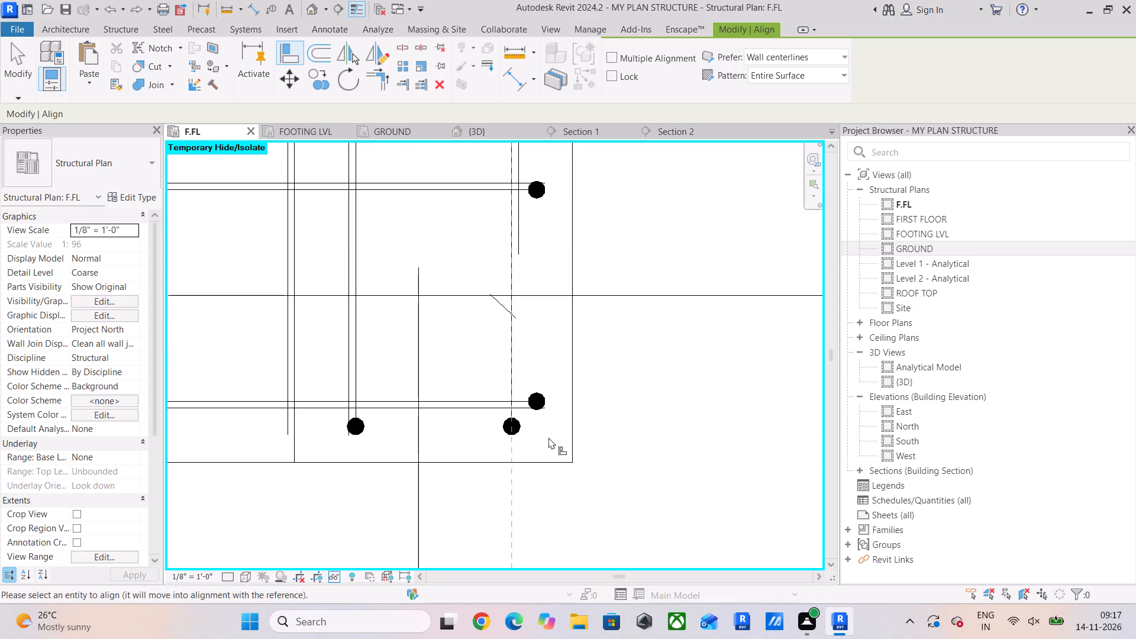
click(548, 437)
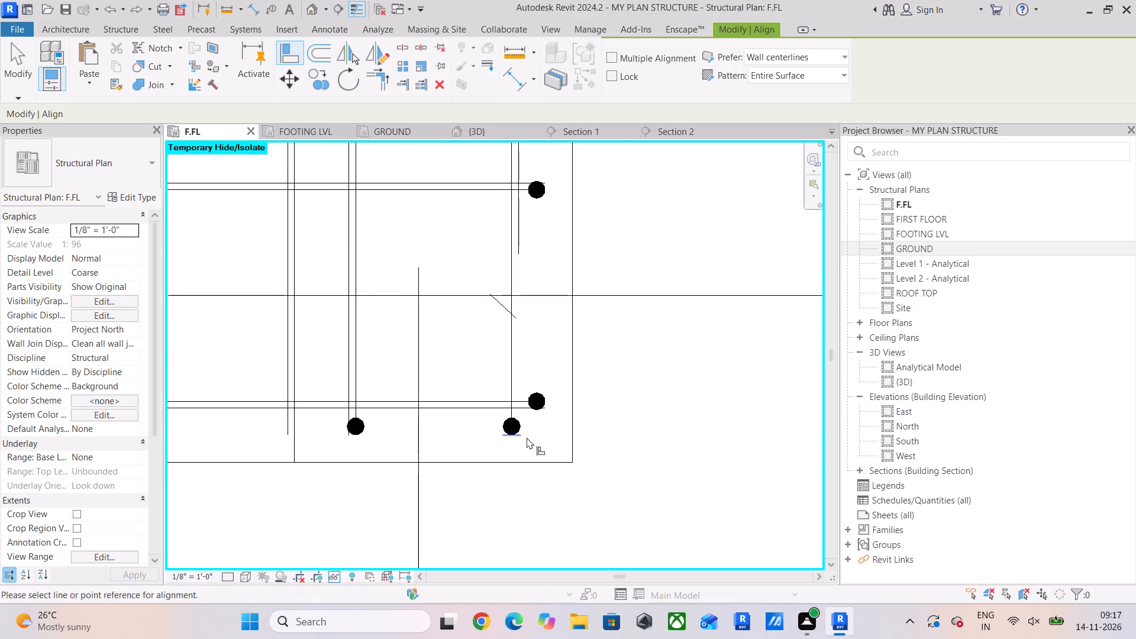
click(522, 437)
click(535, 257)
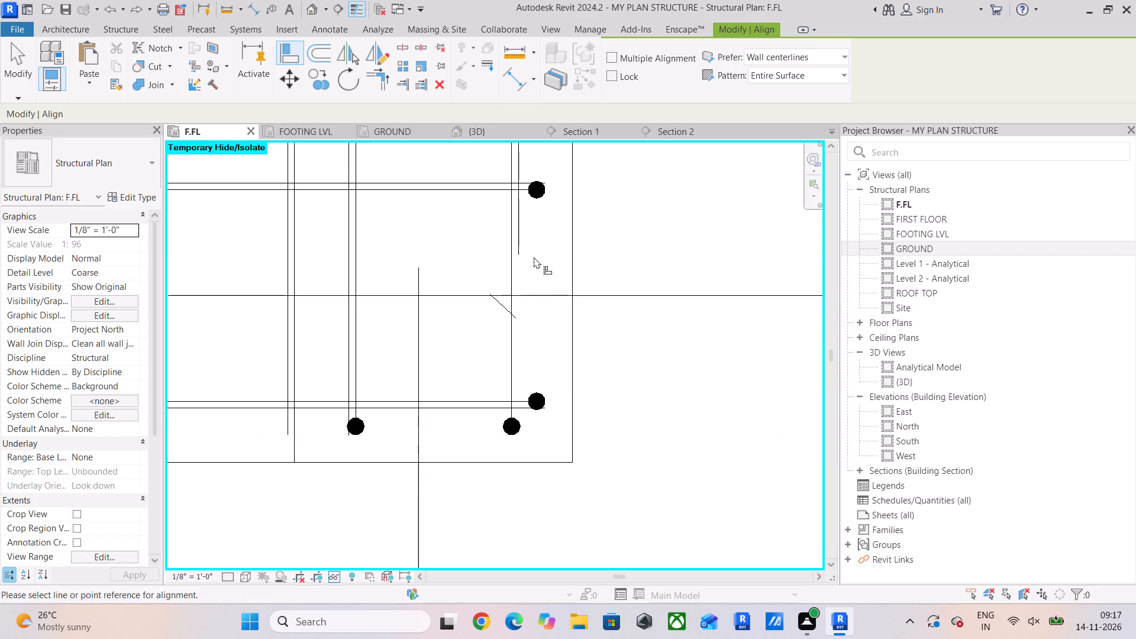
click(528, 257)
click(540, 437)
click(519, 439)
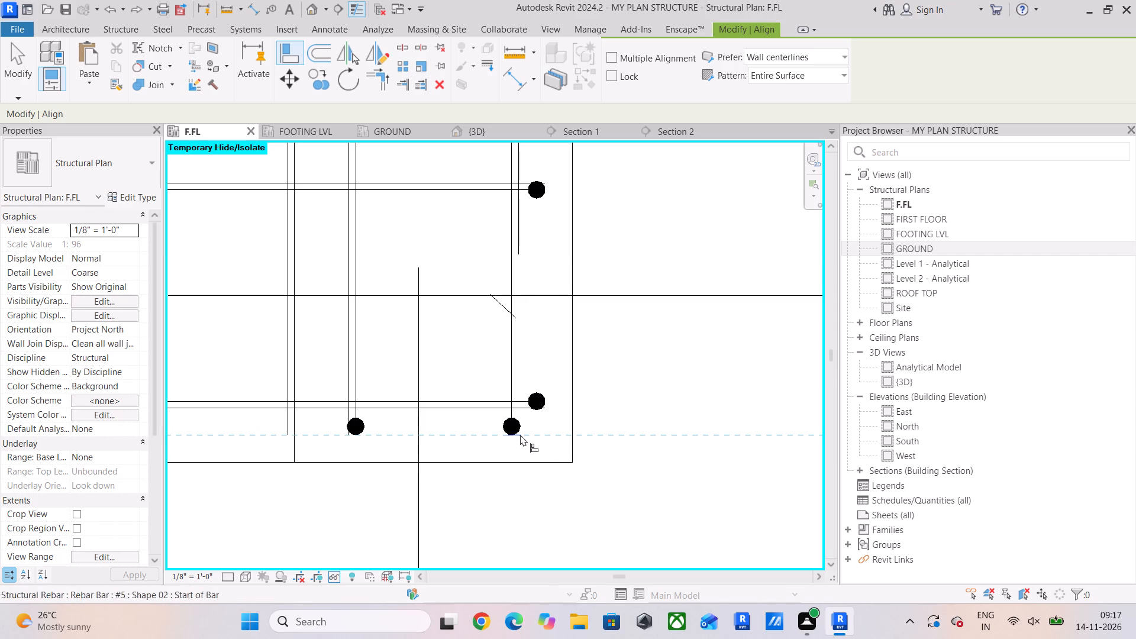
click(522, 257)
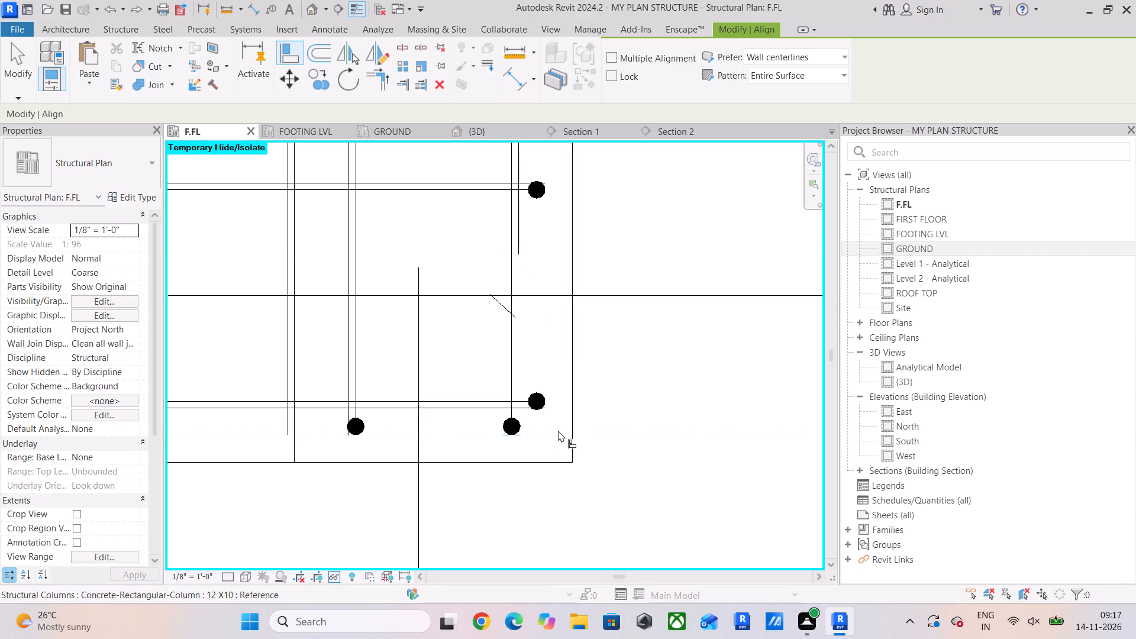
click(551, 444)
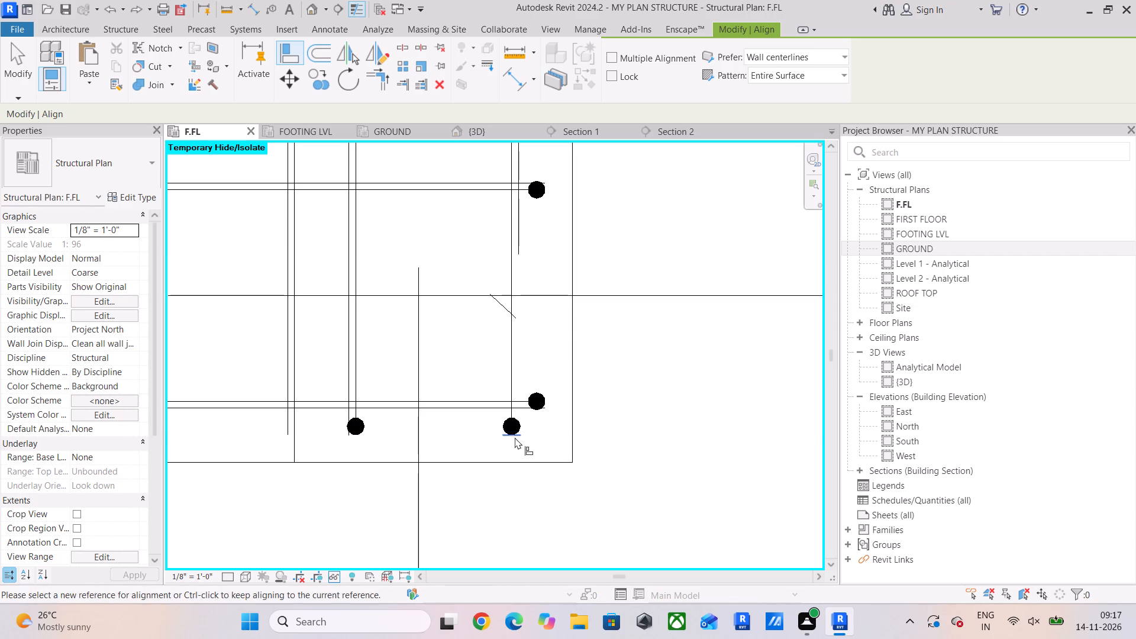
click(515, 437)
click(525, 259)
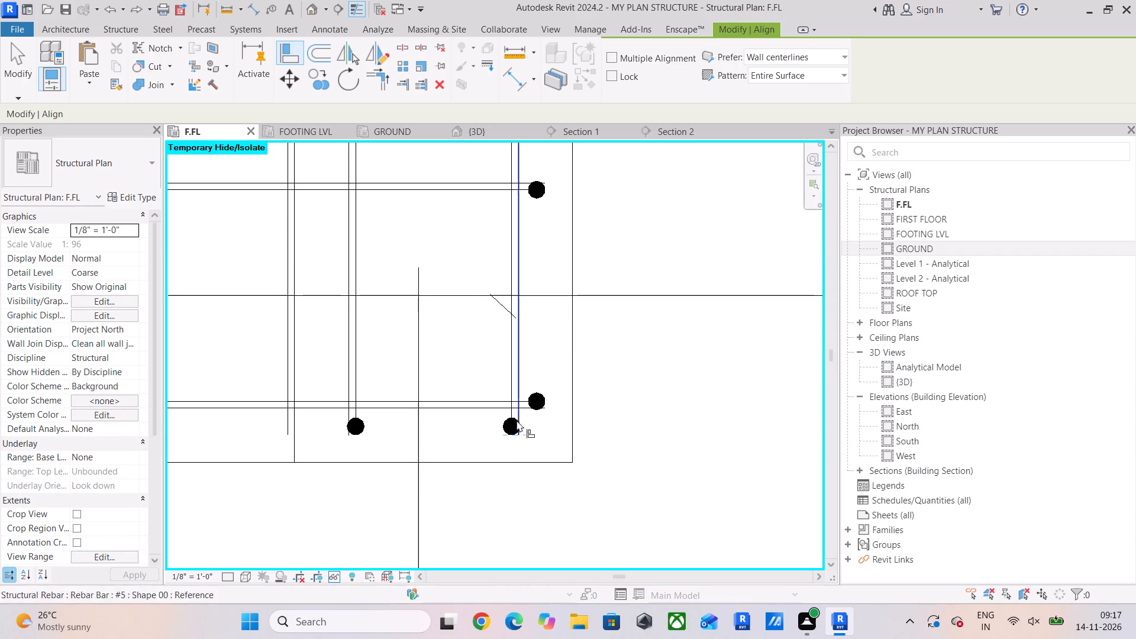
click(546, 431)
At the interior 12 X10 column where the horizontal beam's west end sits, align the west vertical #5 bars' upper ends with the east hooked bar's.
scroll(545, 430, down, 4)
middle_drag(545, 430, 559, 547)
scroll(577, 452, down, 4)
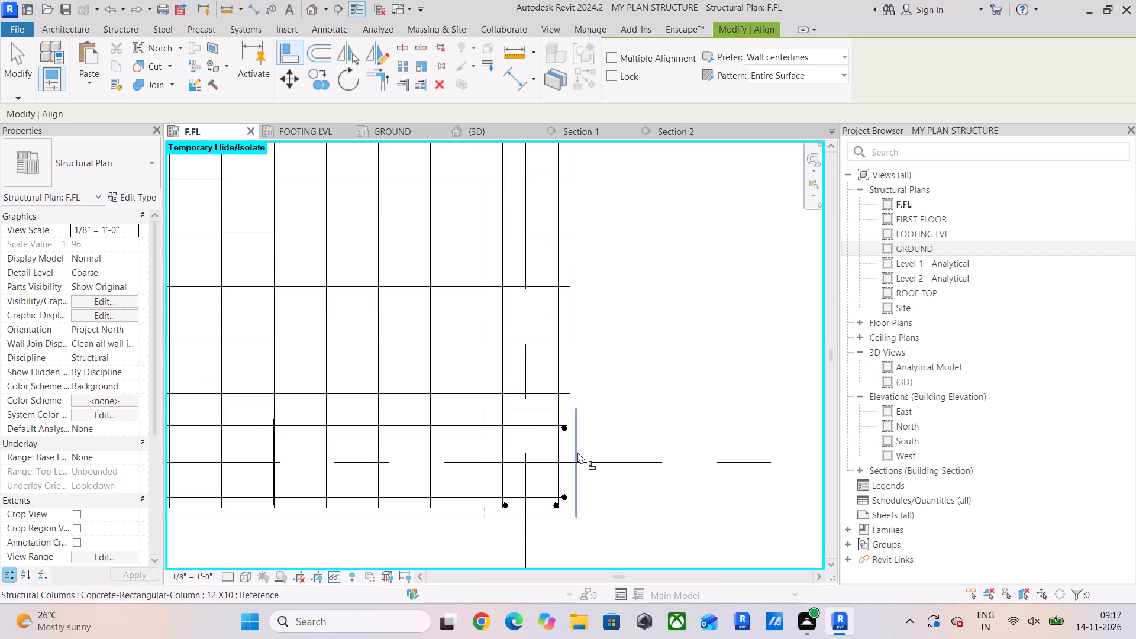
middle_drag(578, 451, 580, 571)
scroll(553, 331, down, 4)
middle_drag(553, 343, 553, 527)
scroll(553, 527, down, 1)
middle_drag(559, 373, 536, 509)
scroll(508, 354, up, 4)
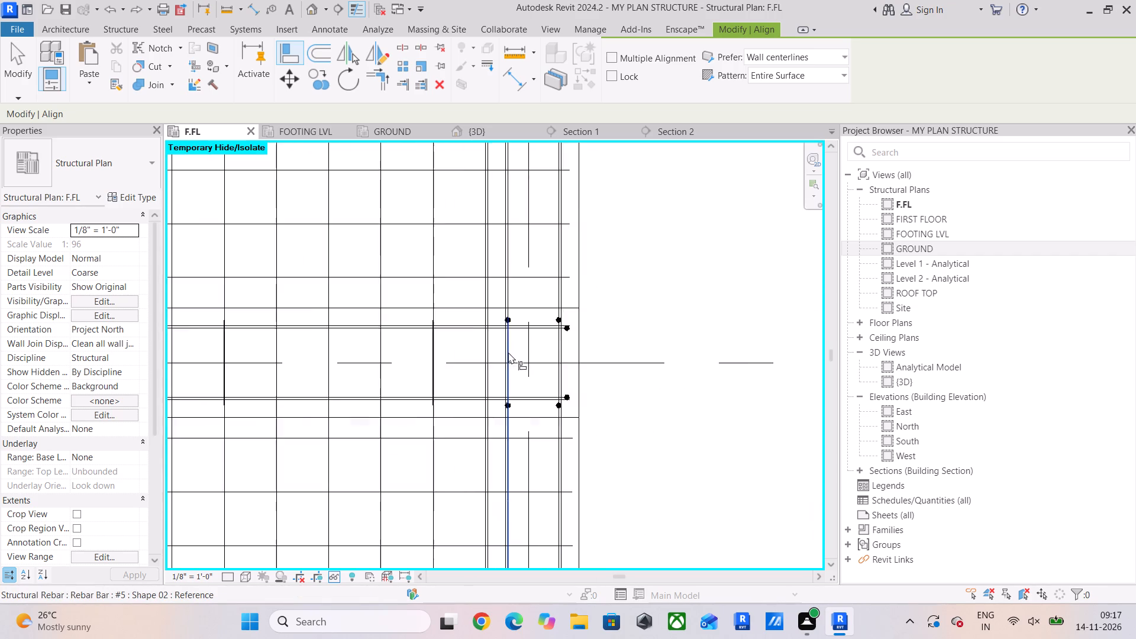
scroll(508, 352, up, 2)
scroll(512, 370, down, 11)
middle_drag(540, 357, 537, 516)
middle_drag(564, 383, 551, 483)
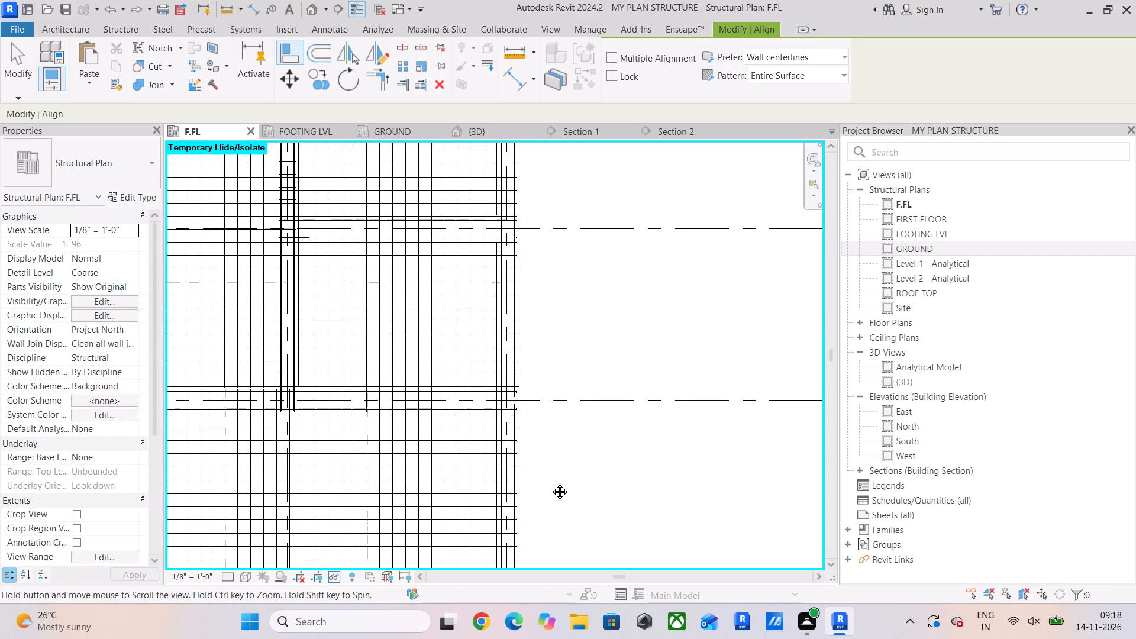
middle_drag(551, 483, 551, 485)
middle_drag(542, 428, 539, 461)
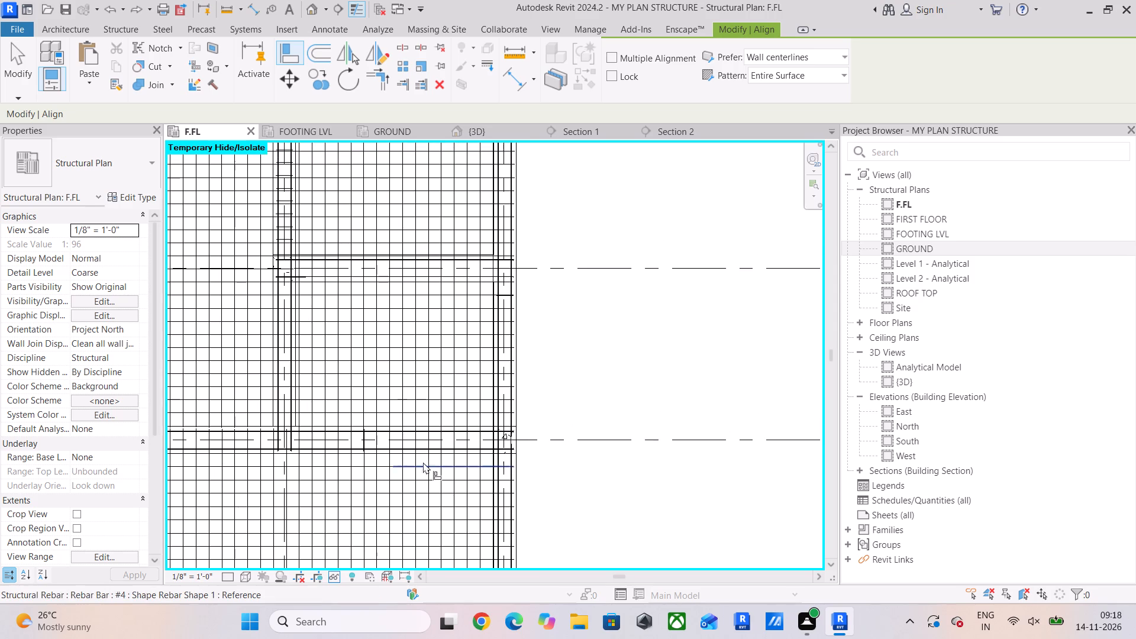
scroll(233, 433, up, 6)
middle_drag(377, 408, 373, 590)
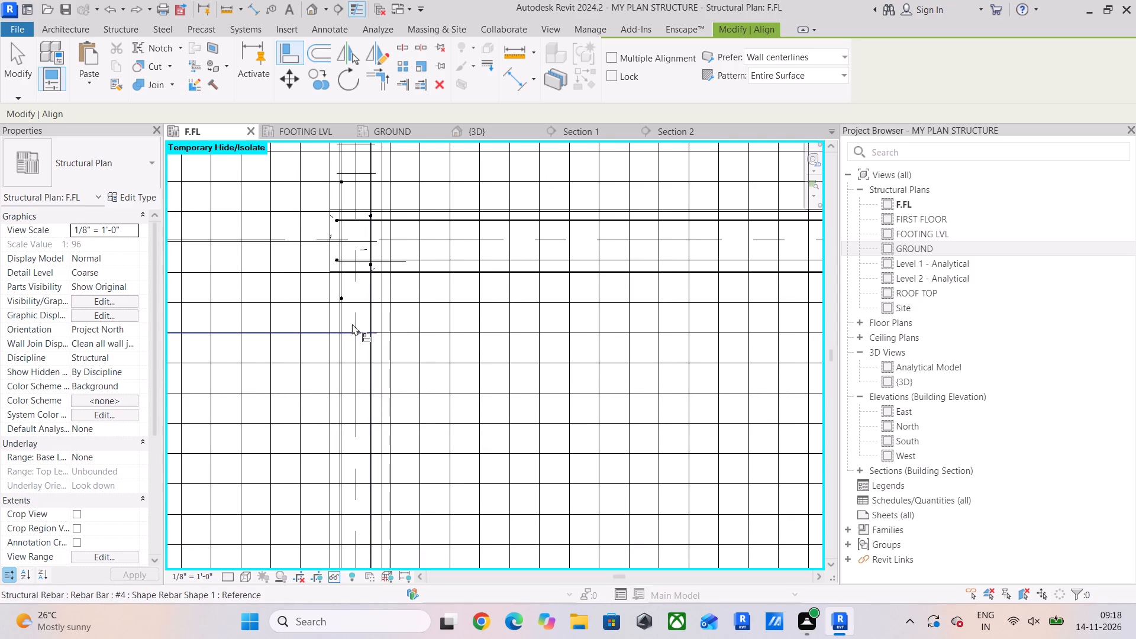
scroll(337, 302, up, 4)
middle_drag(337, 331, 331, 480)
scroll(337, 371, up, 4)
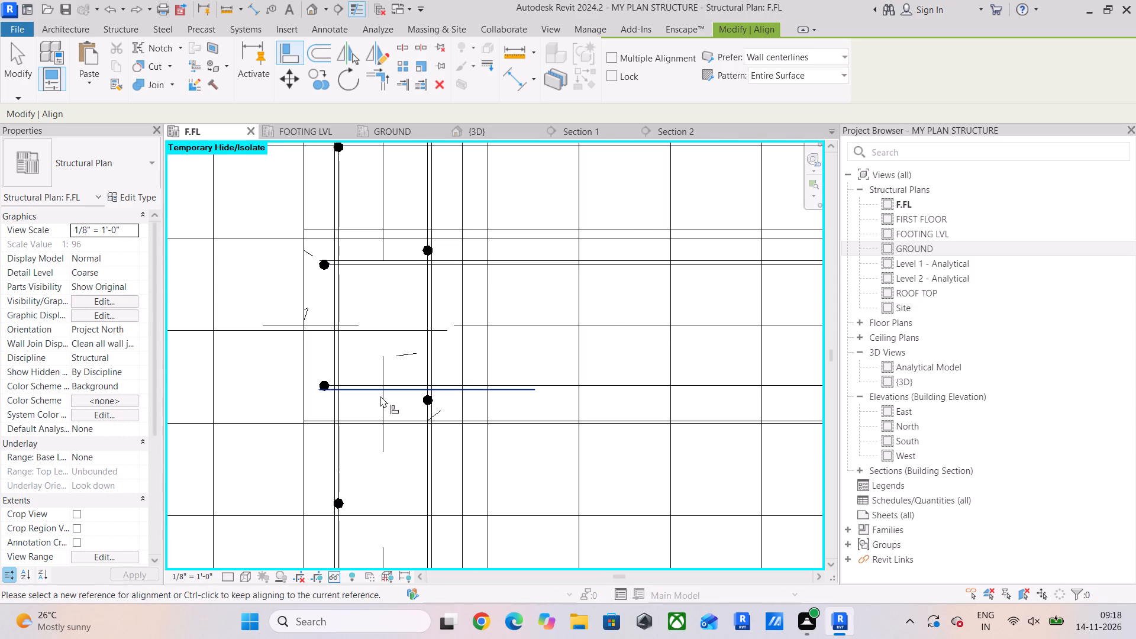
middle_drag(386, 280, 389, 302)
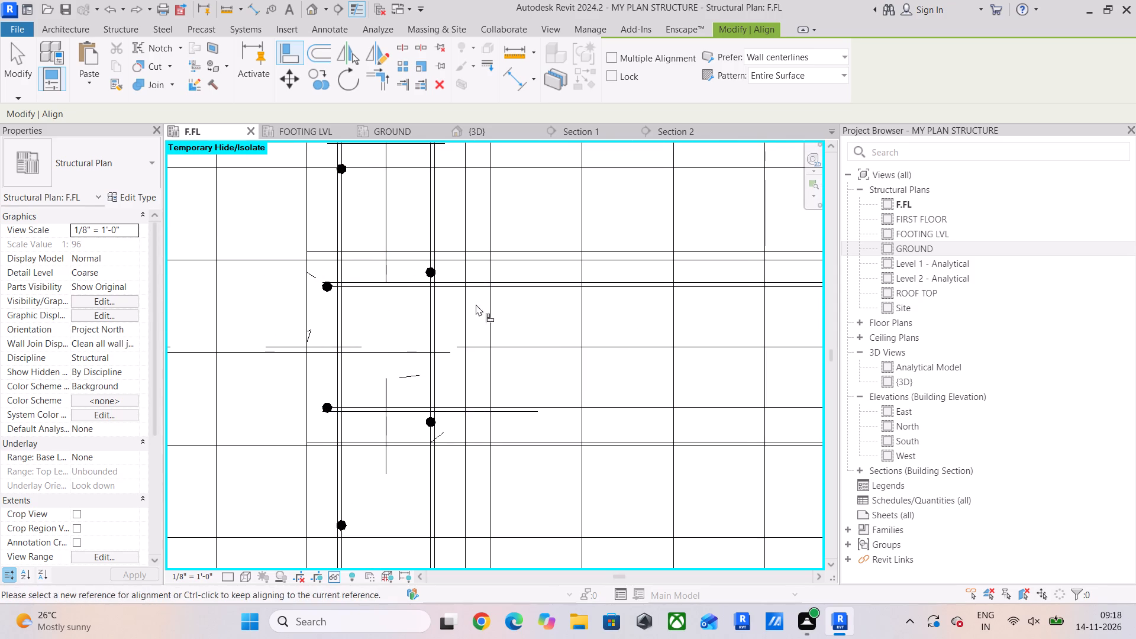
scroll(422, 244, up, 4)
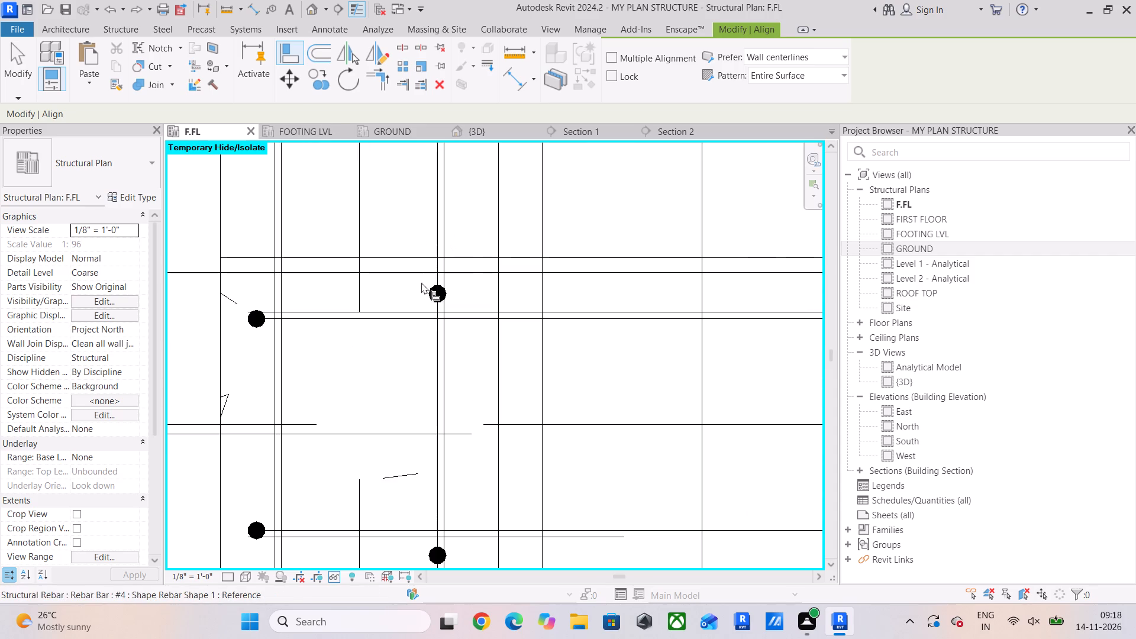
click(430, 281)
middle_drag(367, 228, 404, 411)
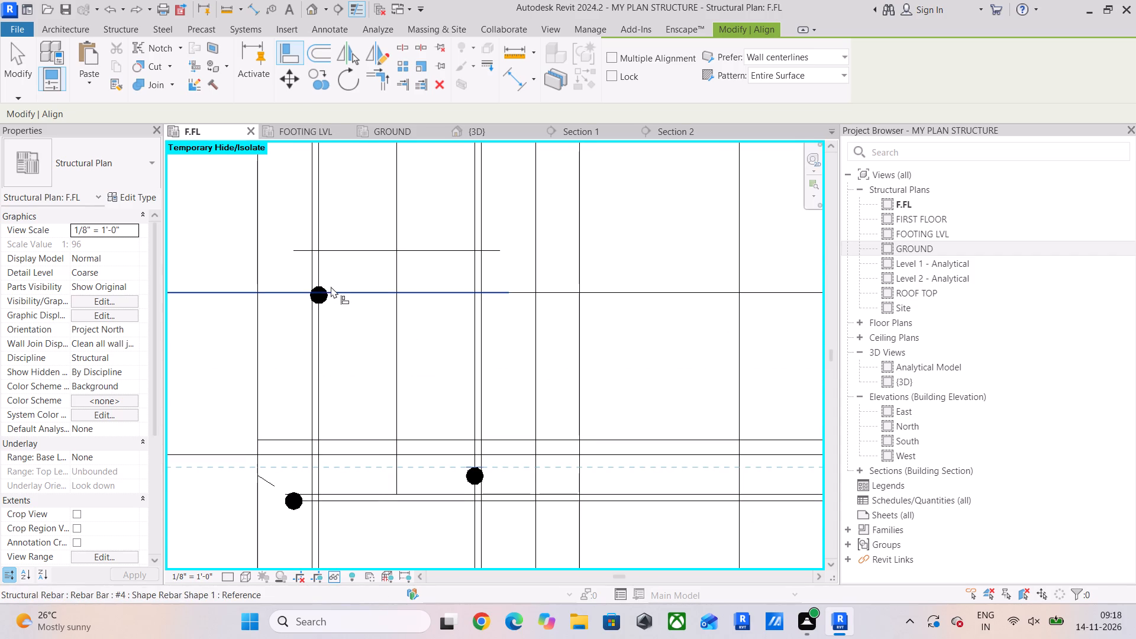
click(325, 284)
drag(472, 466, 470, 456)
click(319, 283)
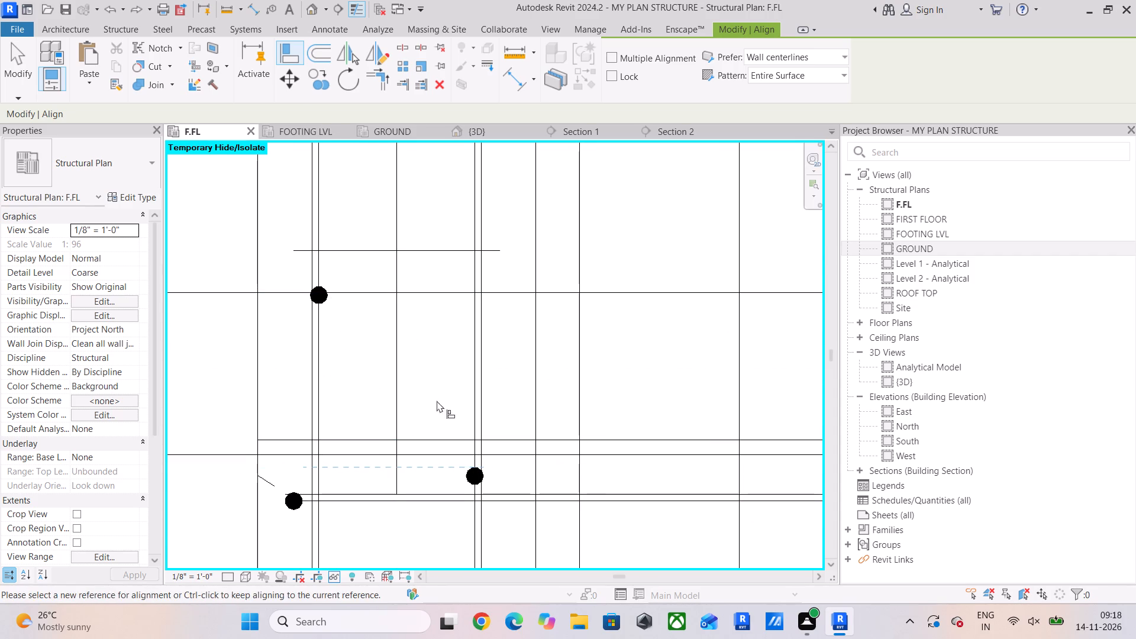
drag(475, 463, 472, 454)
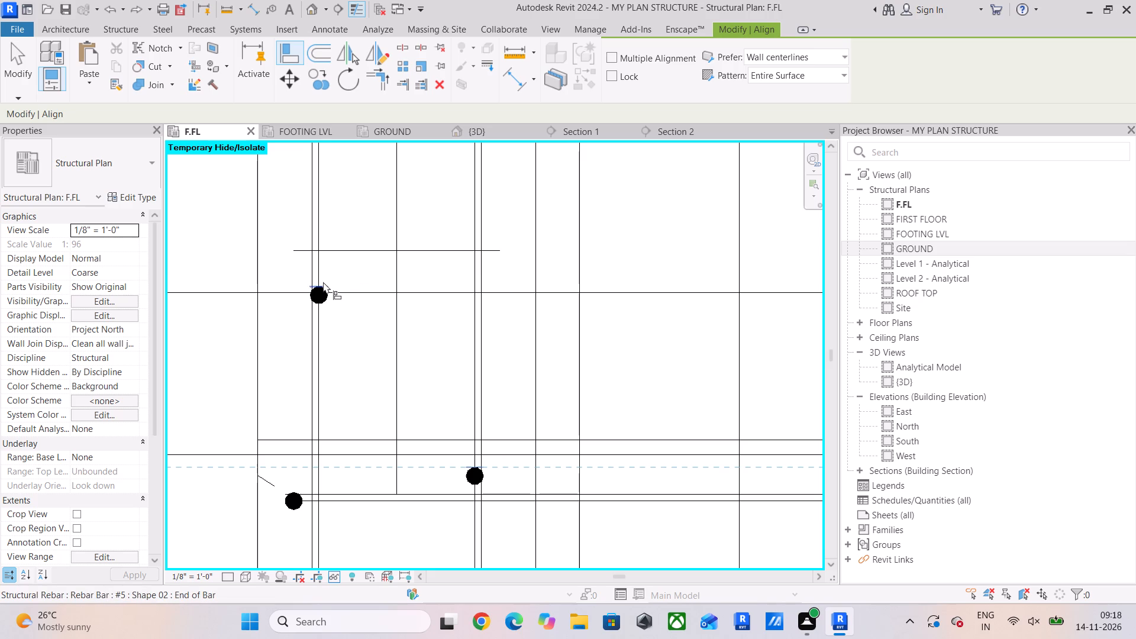
click(325, 282)
Align the west vertical #5 bars' lower ends with the east hooked bar's lower end in the same interior column, and finish aligning.
middle_drag(389, 438, 388, 291)
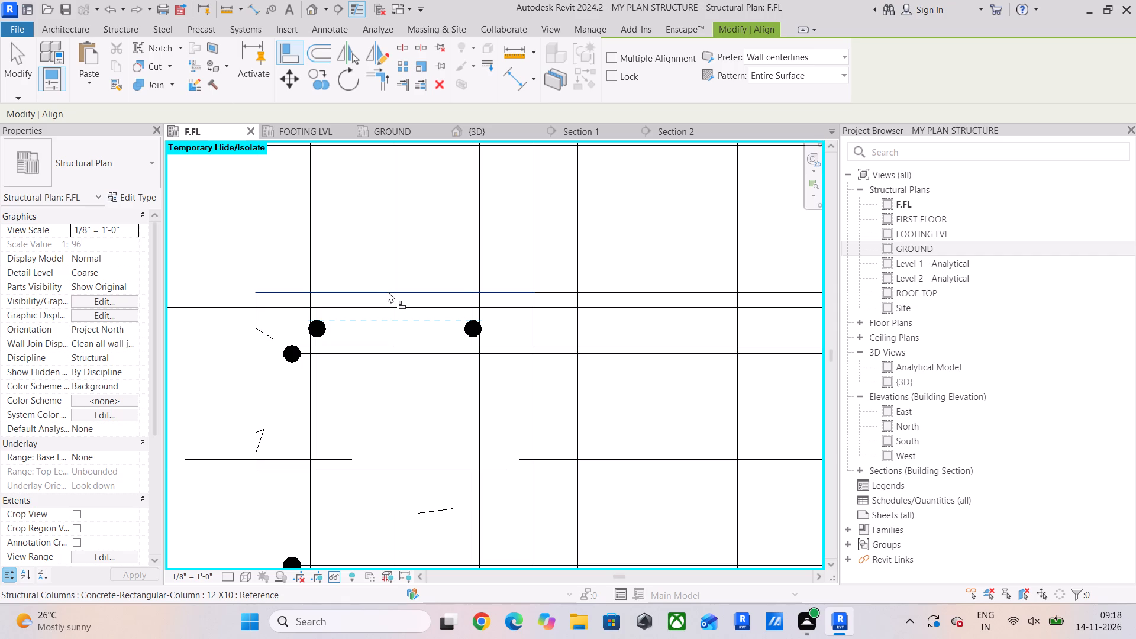
middle_drag(361, 416, 356, 259)
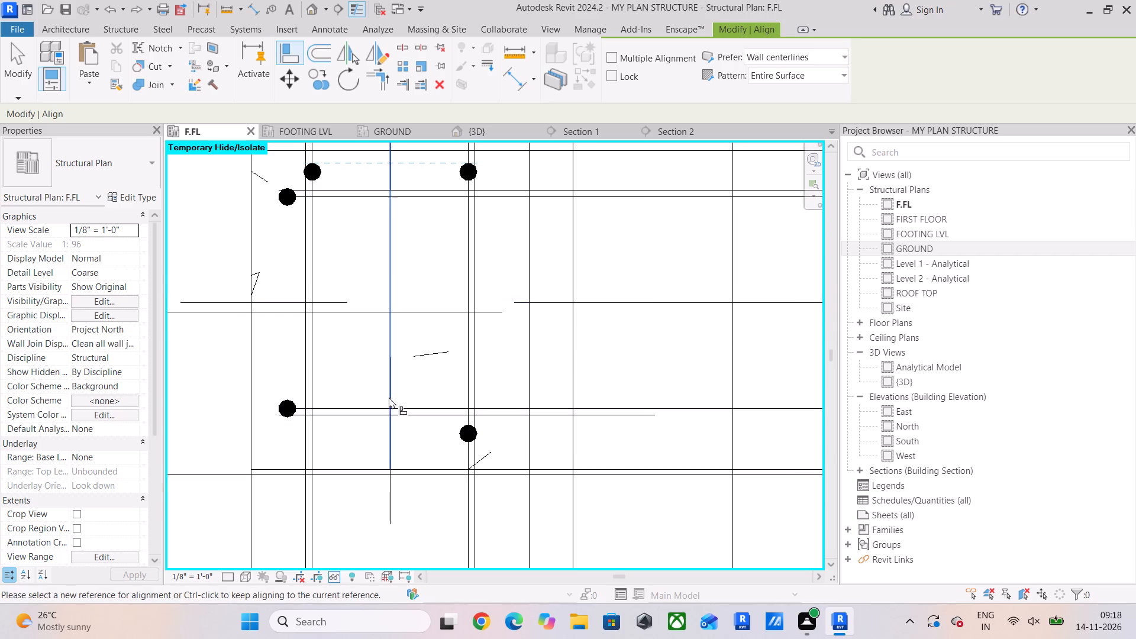
scroll(374, 376, down, 5)
scroll(393, 412, up, 6)
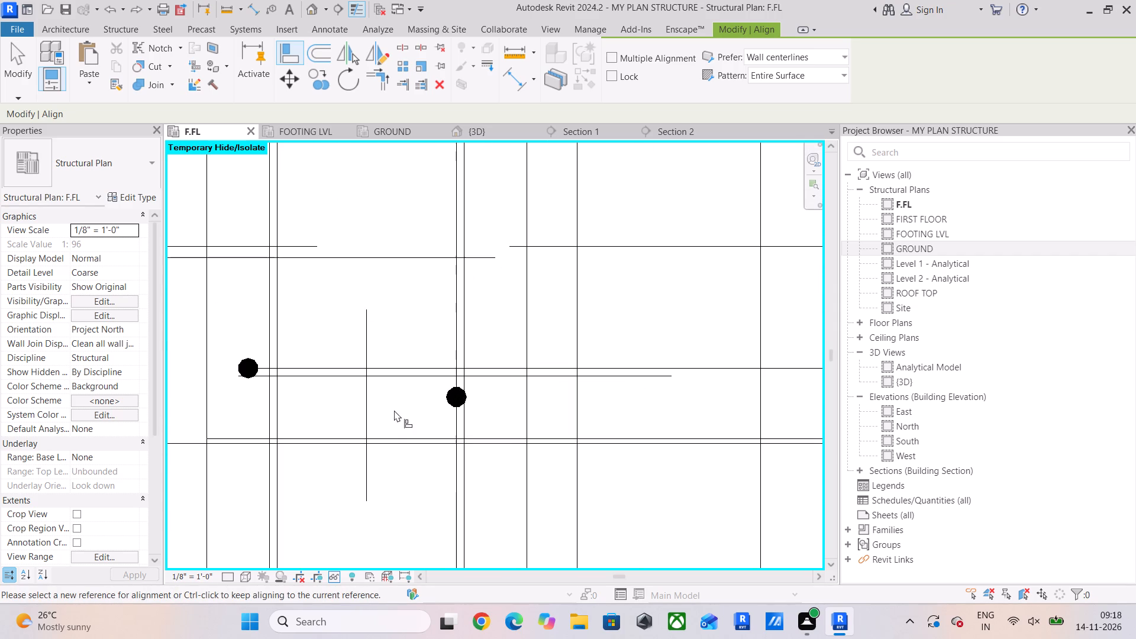
click(443, 407)
middle_drag(382, 473, 391, 316)
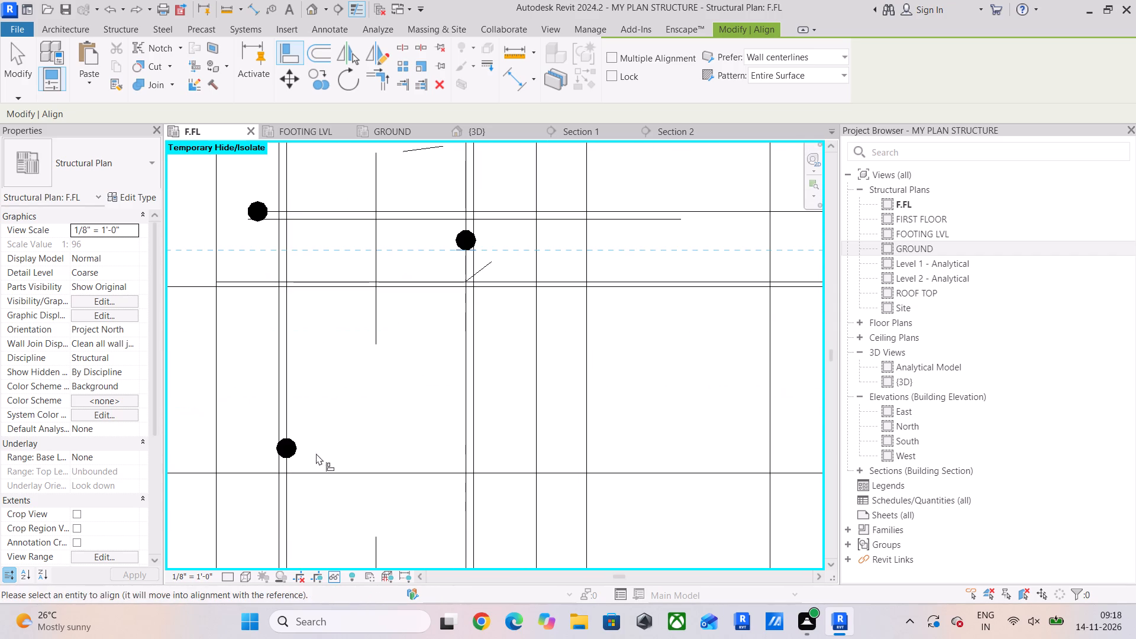
click(294, 456)
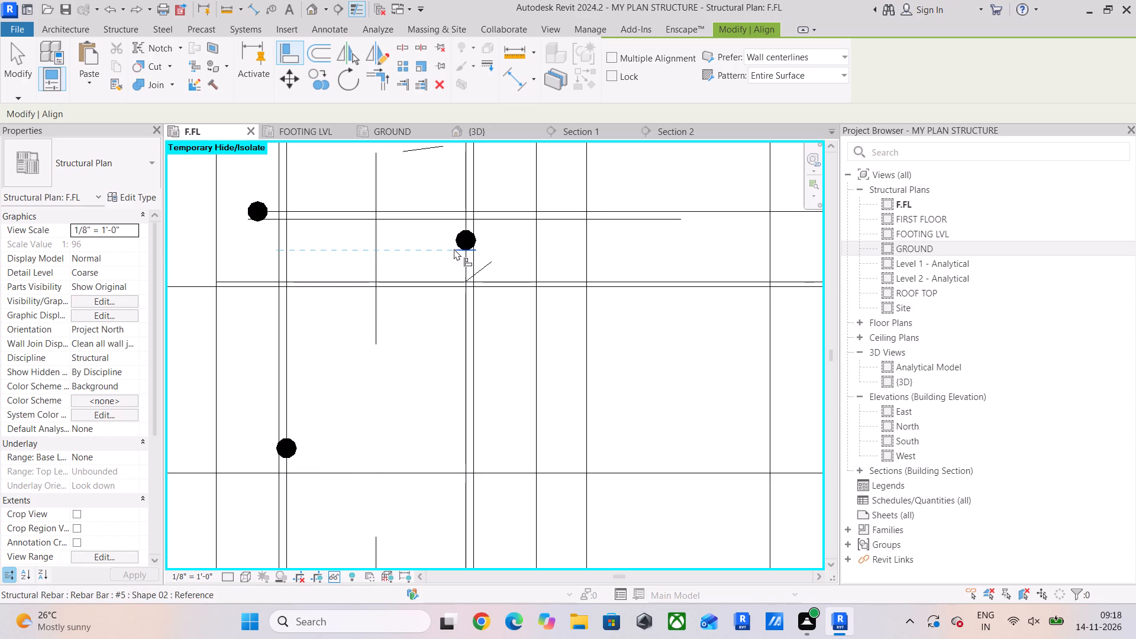
click(453, 248)
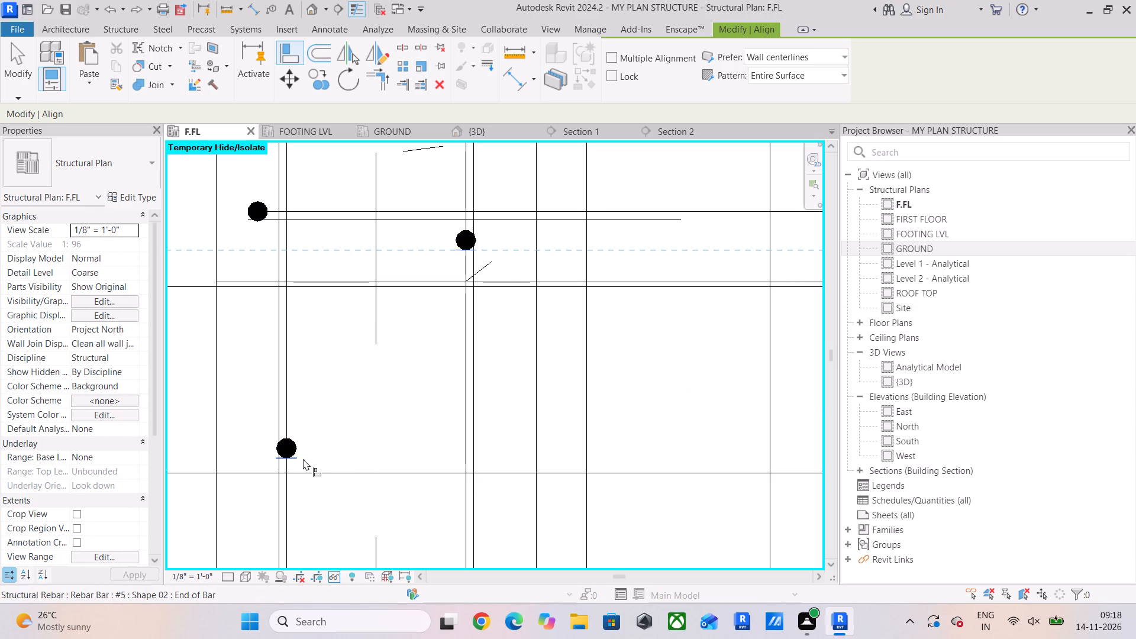
click(301, 459)
scroll(382, 384, down, 3)
middle_drag(382, 384, 376, 462)
scroll(382, 404, down, 2)
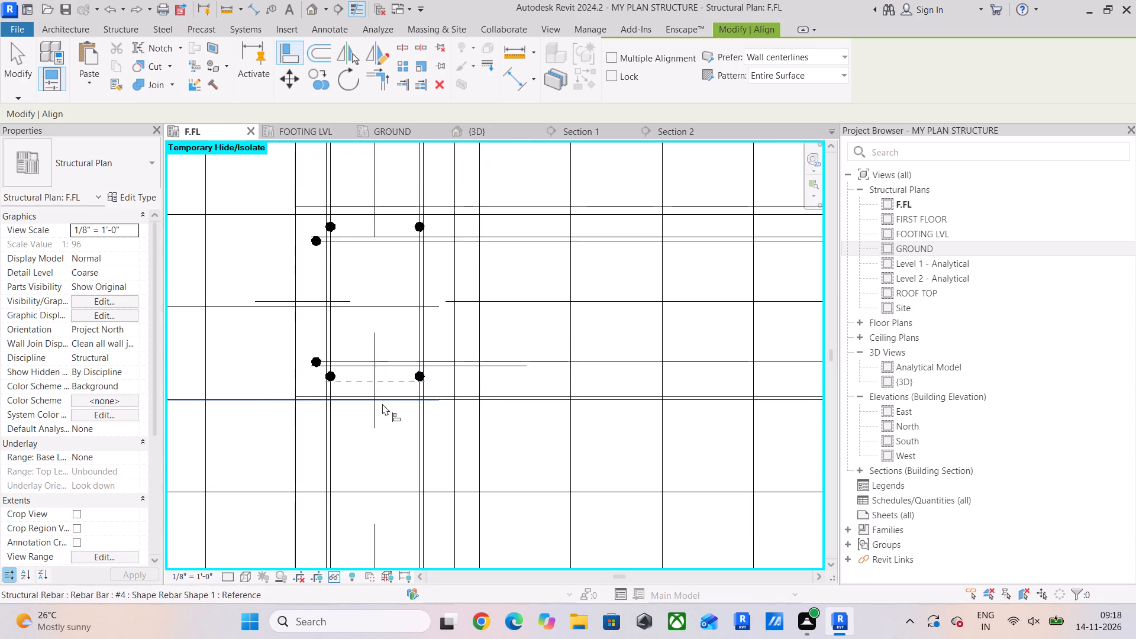
middle_drag(382, 404, 375, 472)
scroll(393, 351, down, 13)
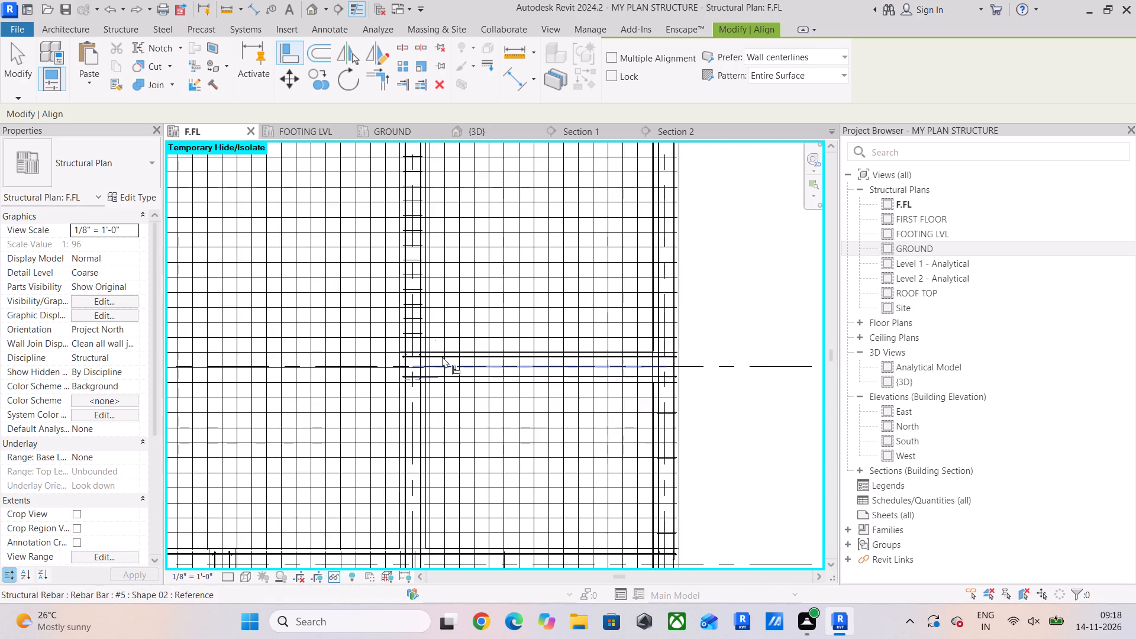
scroll(412, 317, up, 6)
click(27, 60)
scroll(361, 376, up, 4)
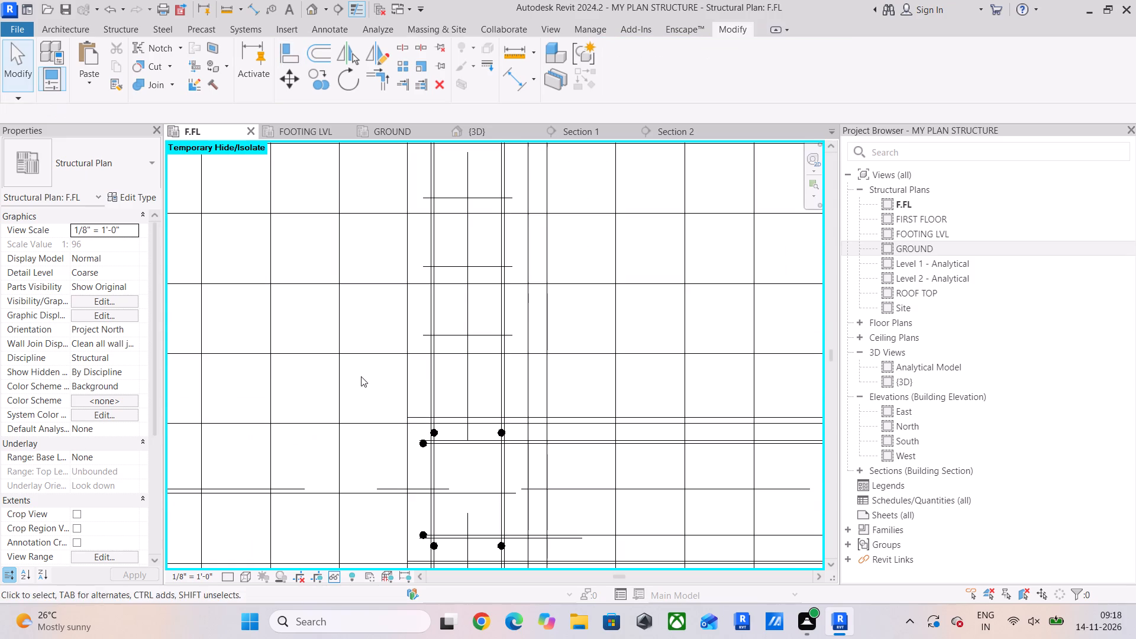
Extend the vertical beam's #5 T1 stirrup set slightly southward toward the interior 12 X10 column at its lower end.
scroll(361, 376, up, 1)
click(446, 337)
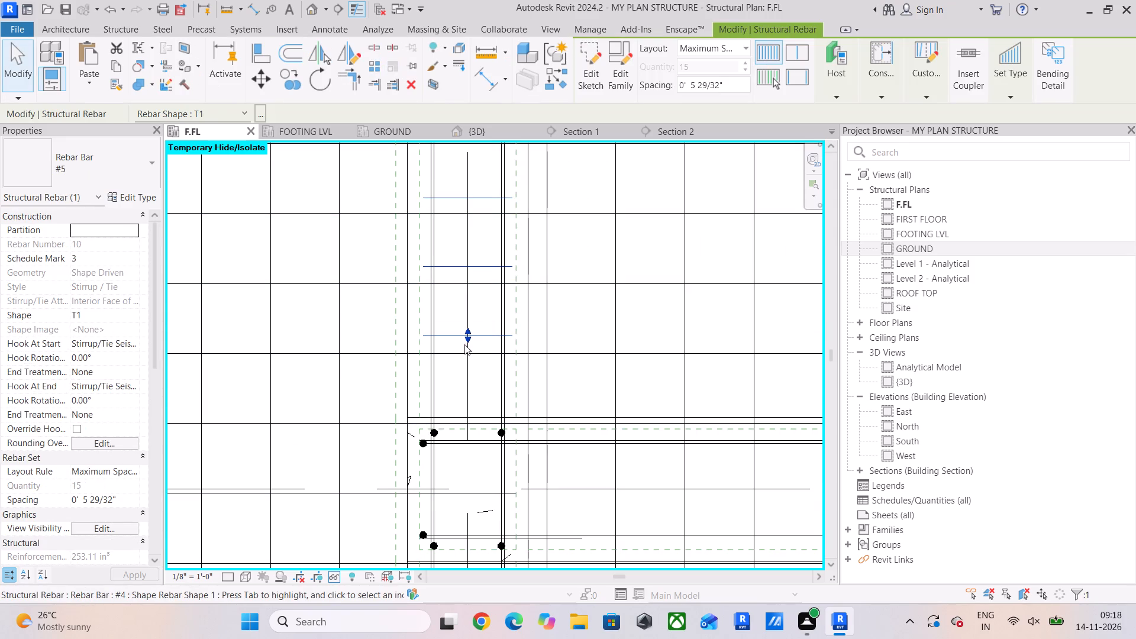
drag(466, 341, 468, 351)
click(477, 370)
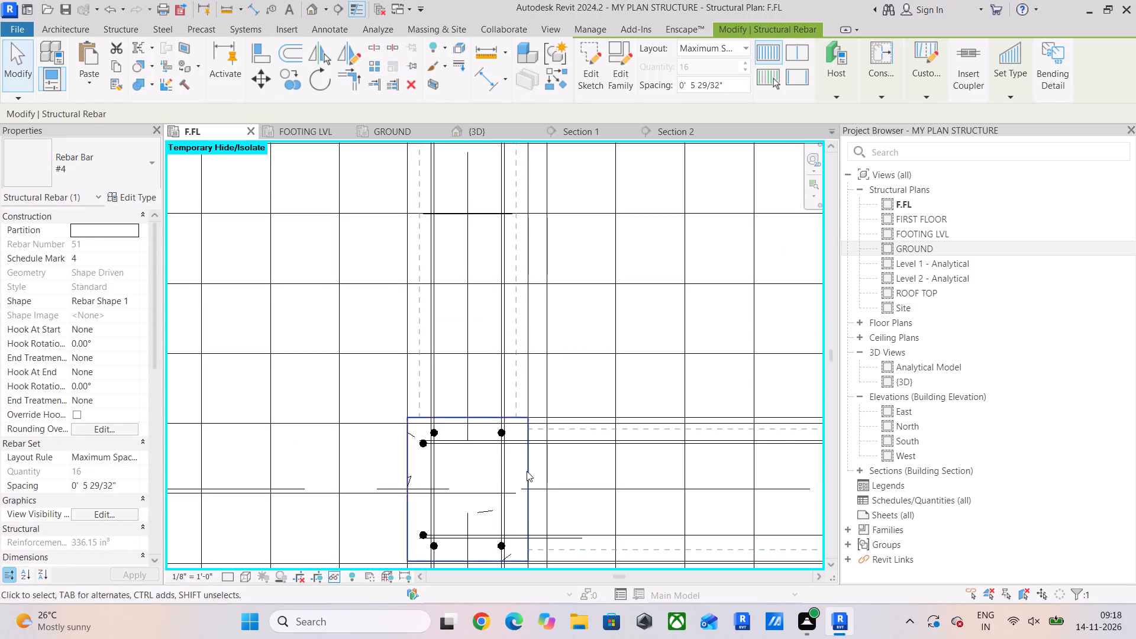
Examine the north end of the same beam's #5 T1 stirrup set where it meets the horizontal beam.
scroll(528, 472, down, 4)
middle_drag(528, 475, 453, 579)
middle_drag(432, 486, 450, 638)
scroll(450, 463, down, 7)
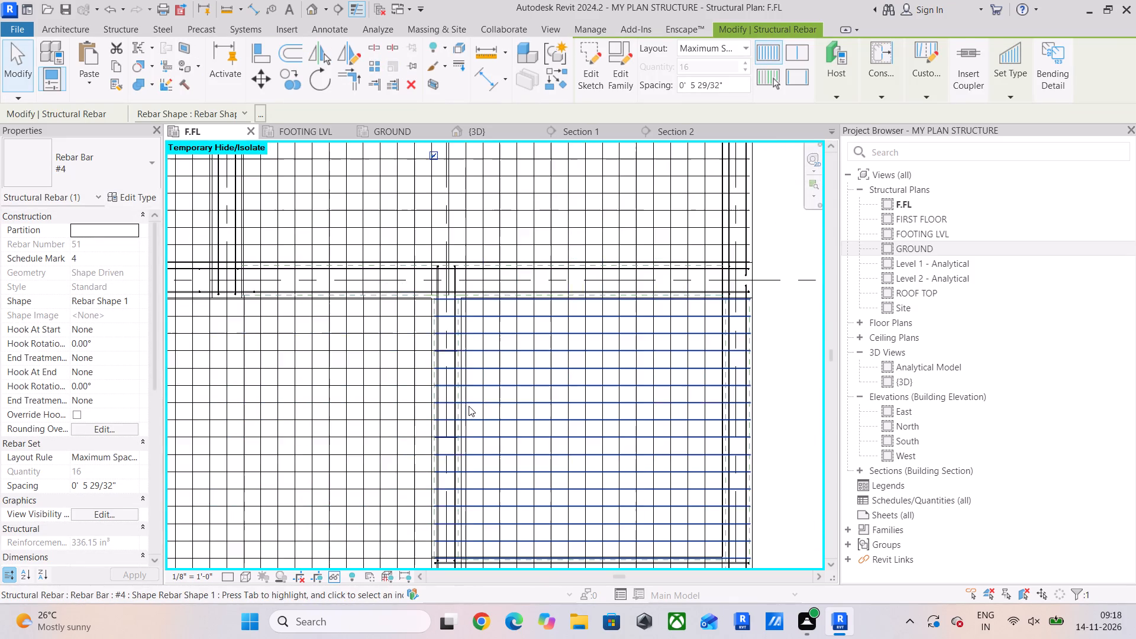
middle_drag(469, 405, 460, 522)
scroll(439, 447, up, 11)
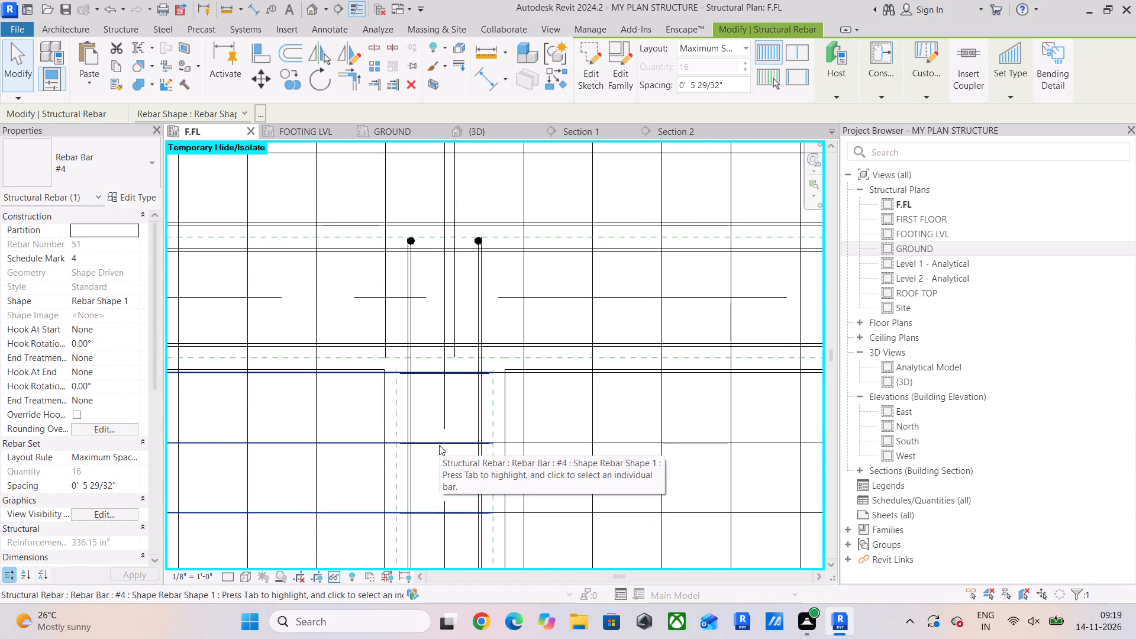
scroll(435, 398, up, 10)
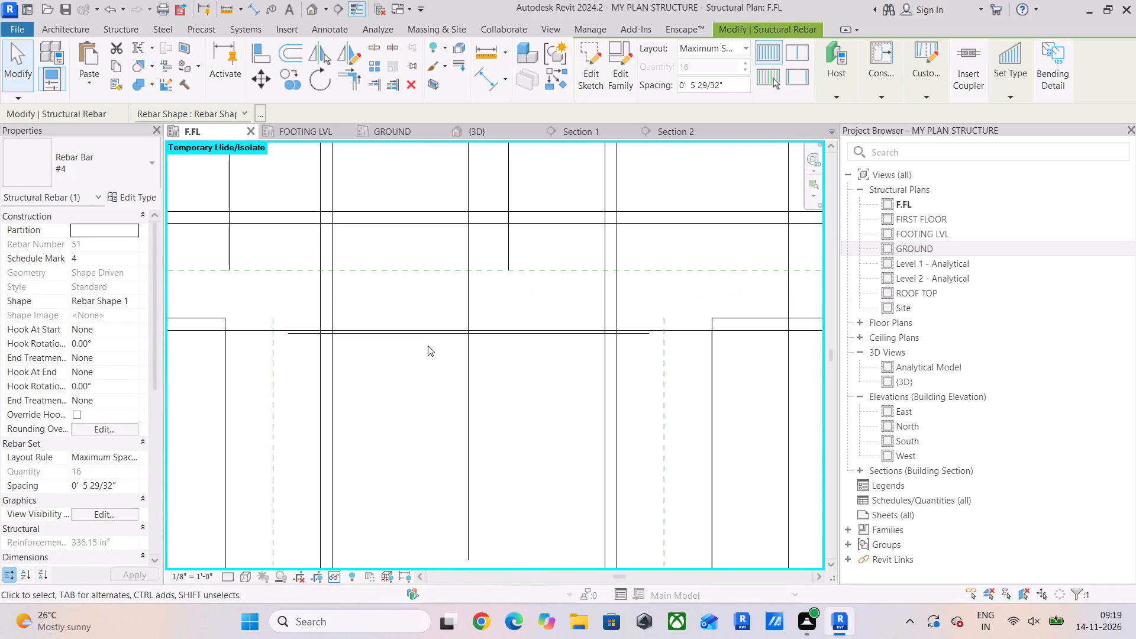
click(428, 338)
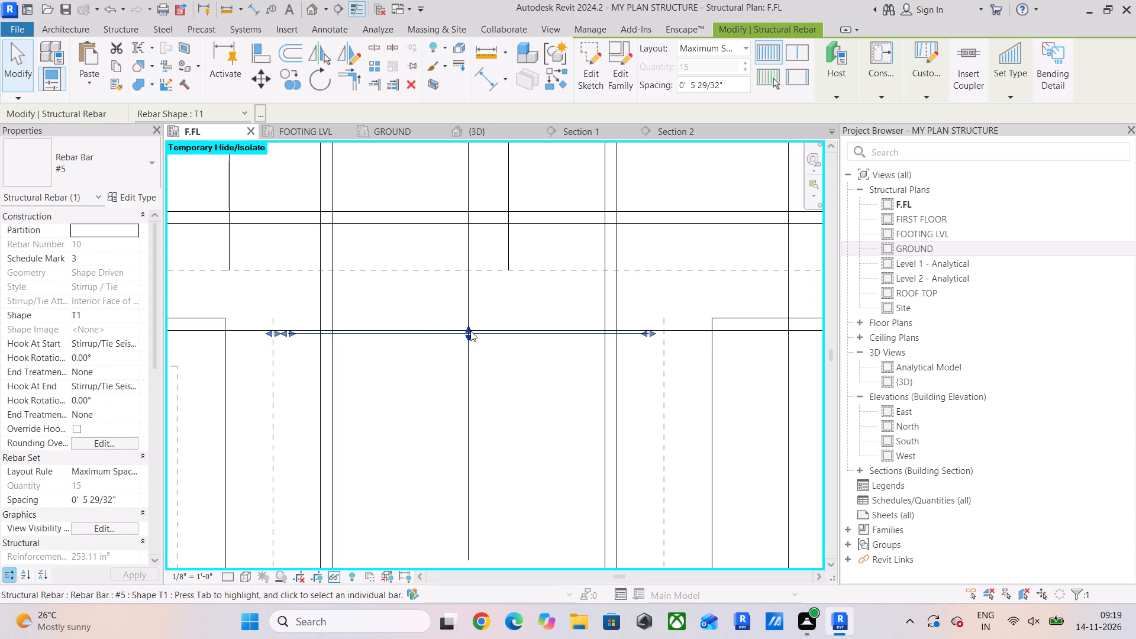
click(470, 330)
click(412, 409)
scroll(412, 424, down, 10)
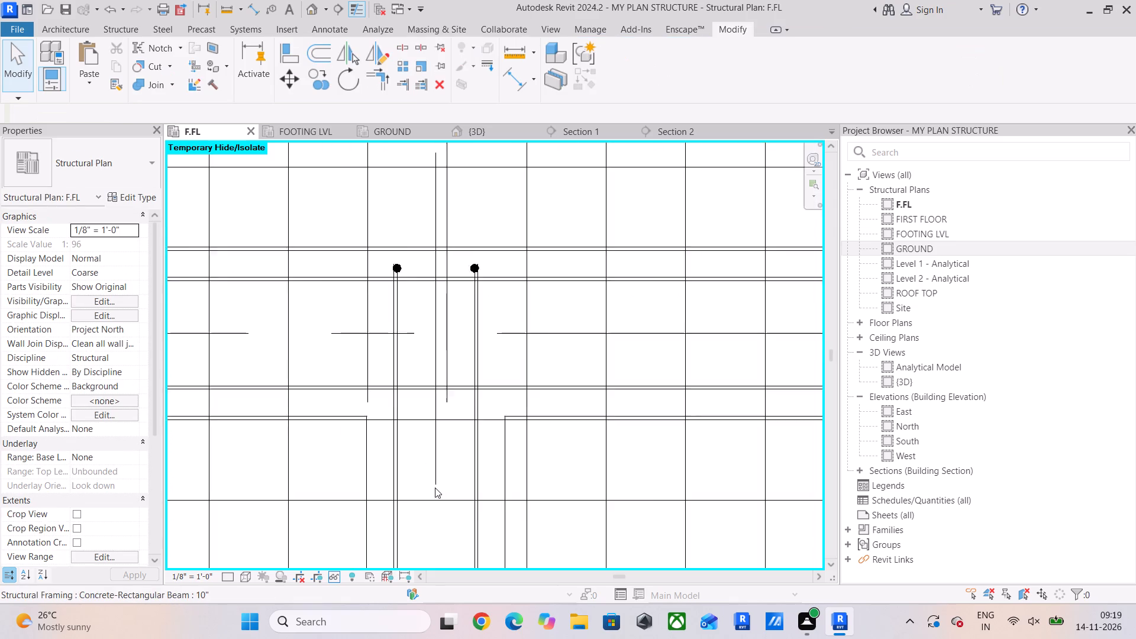
At the column where the next vertical beam to the west meets this horizontal beam, align a lower #5 bar's east end with the upper hooked bar's.
middle_drag(448, 483, 450, 568)
scroll(458, 398, down, 11)
middle_drag(453, 452, 581, 460)
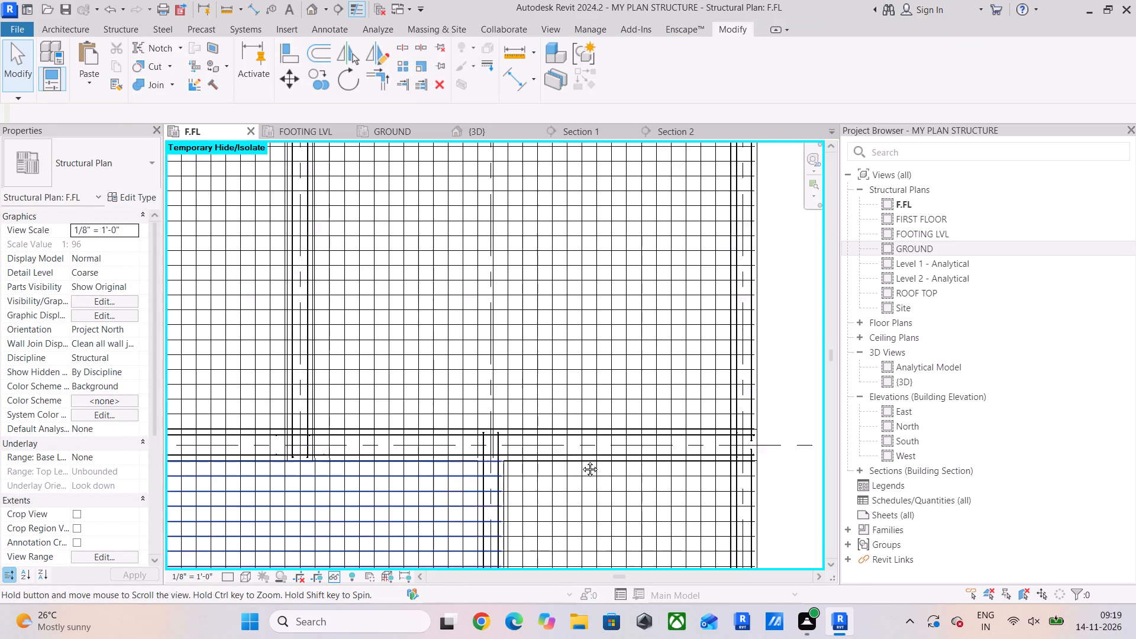
middle_drag(581, 460, 605, 459)
scroll(385, 427, up, 6)
scroll(472, 500, up, 10)
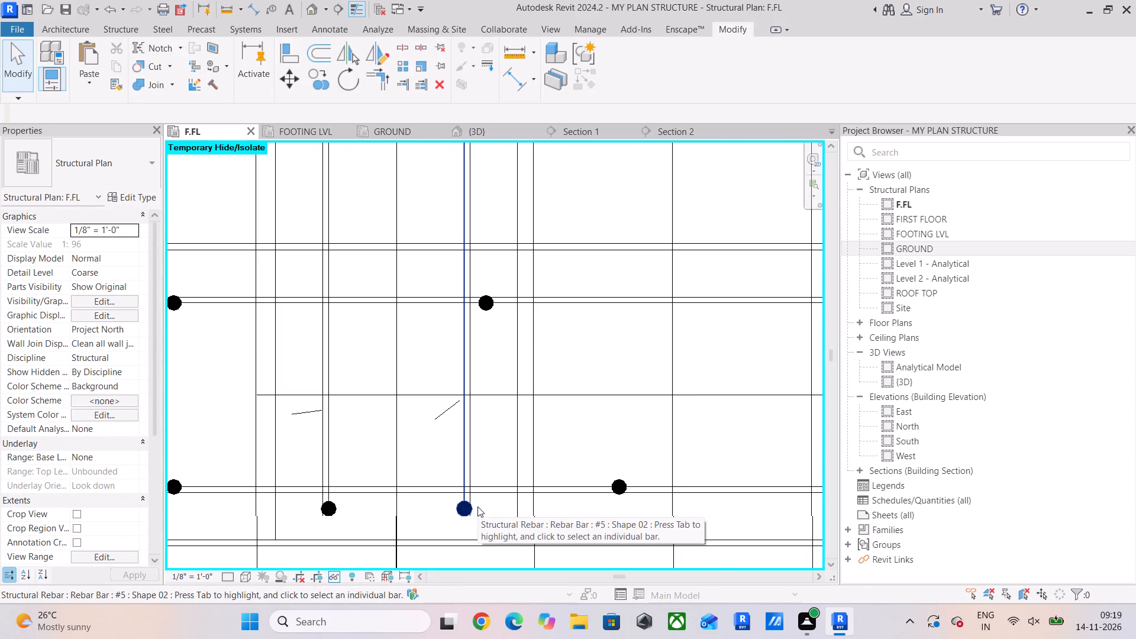
click(298, 56)
scroll(509, 258, up, 4)
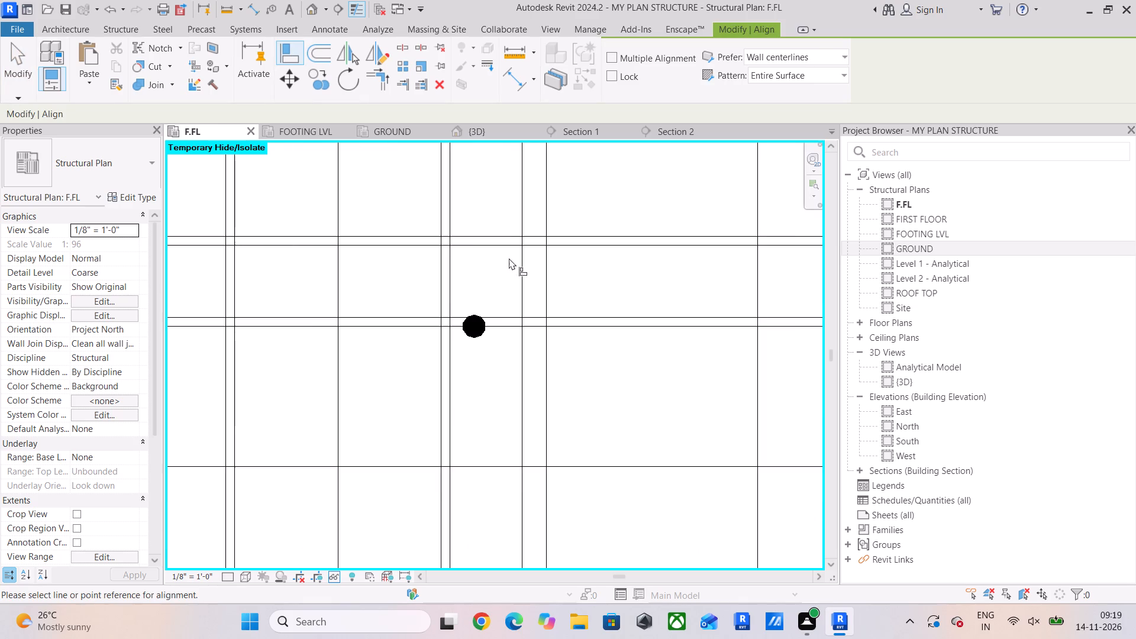
click(480, 342)
middle_drag(533, 456, 525, 180)
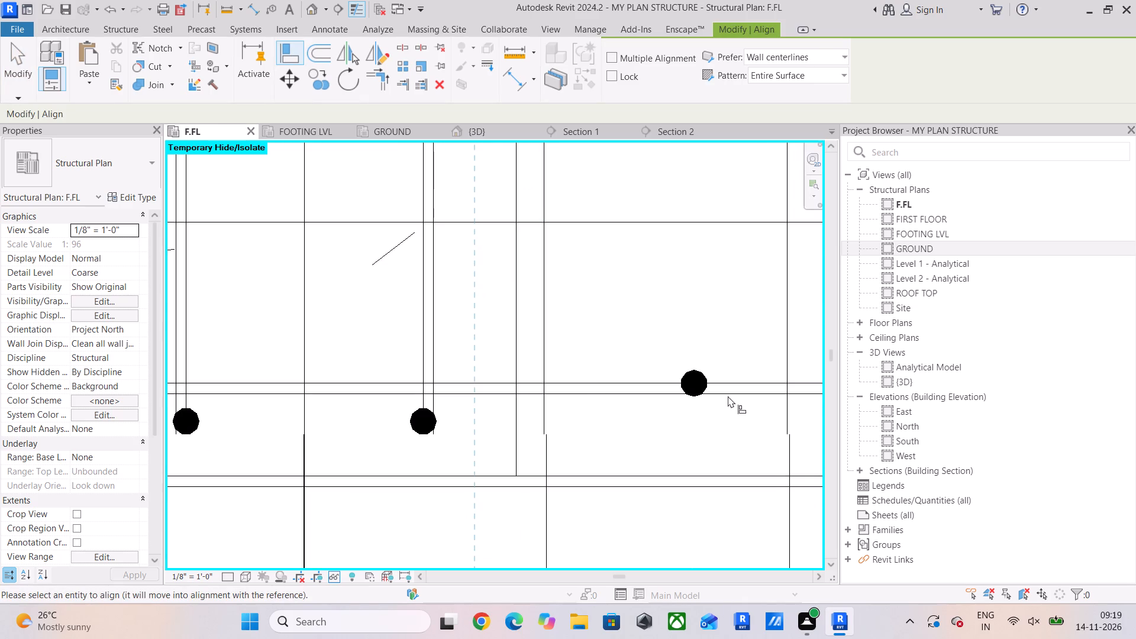
click(711, 383)
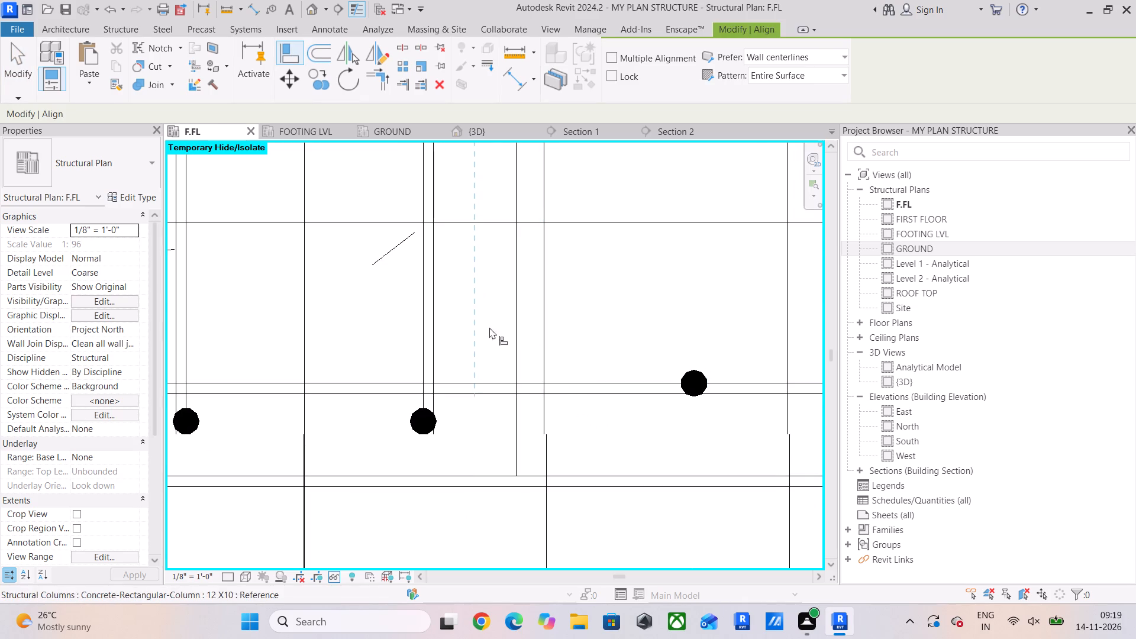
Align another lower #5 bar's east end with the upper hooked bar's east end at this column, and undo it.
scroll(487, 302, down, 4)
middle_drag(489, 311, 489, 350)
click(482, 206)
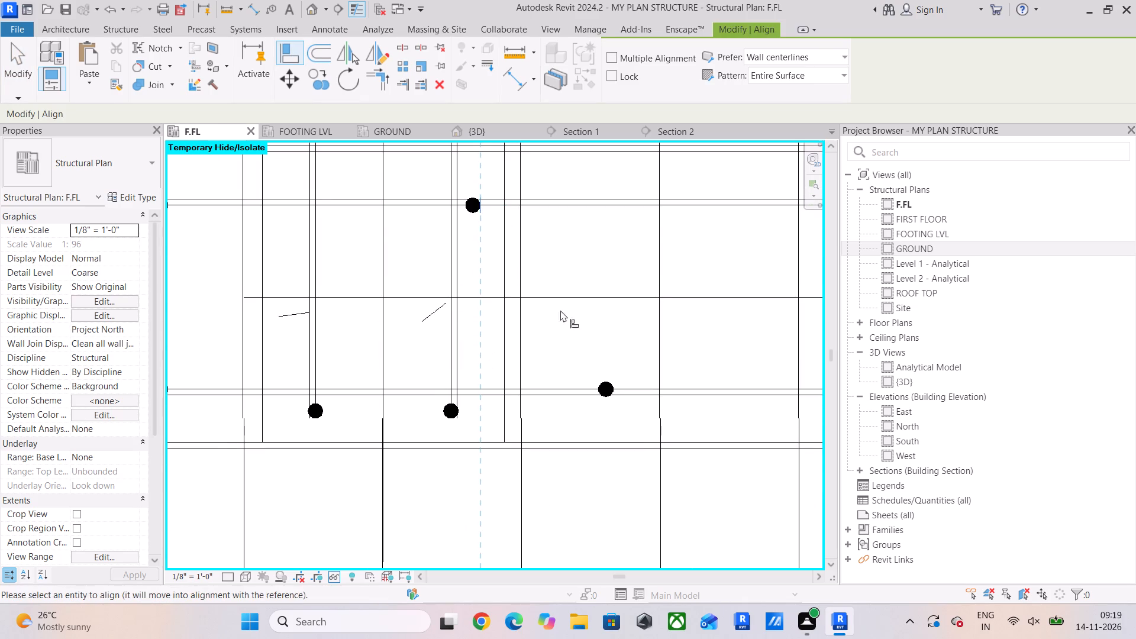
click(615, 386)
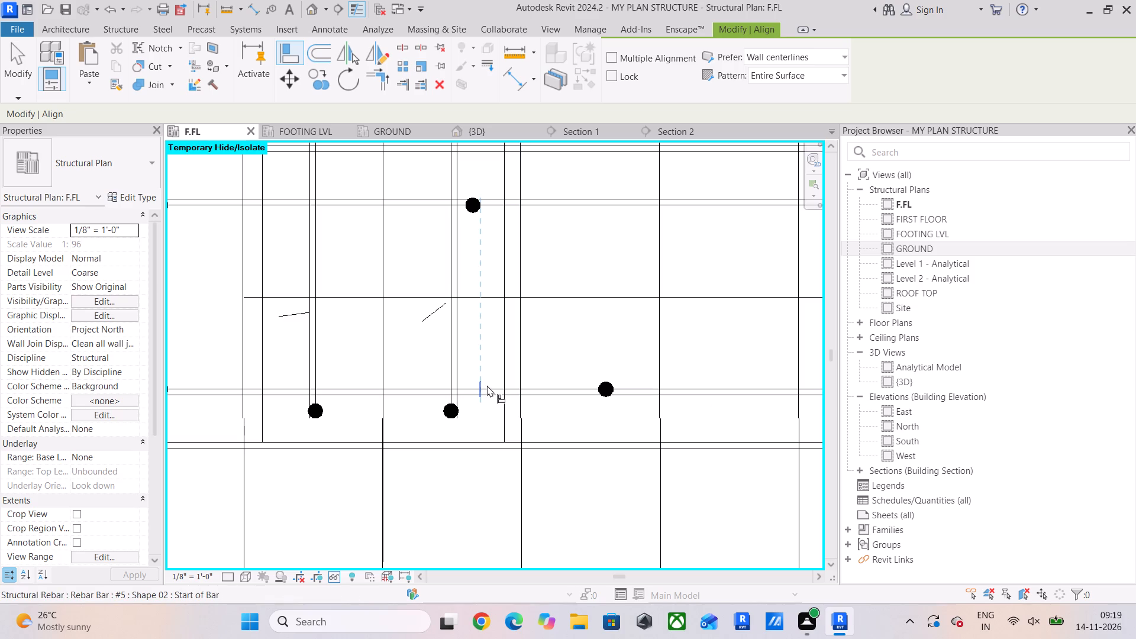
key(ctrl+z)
Align the remaining lower straight and hooked #5 bars' east ends with the upper hooked bar's east end, and finish aligning.
click(481, 205)
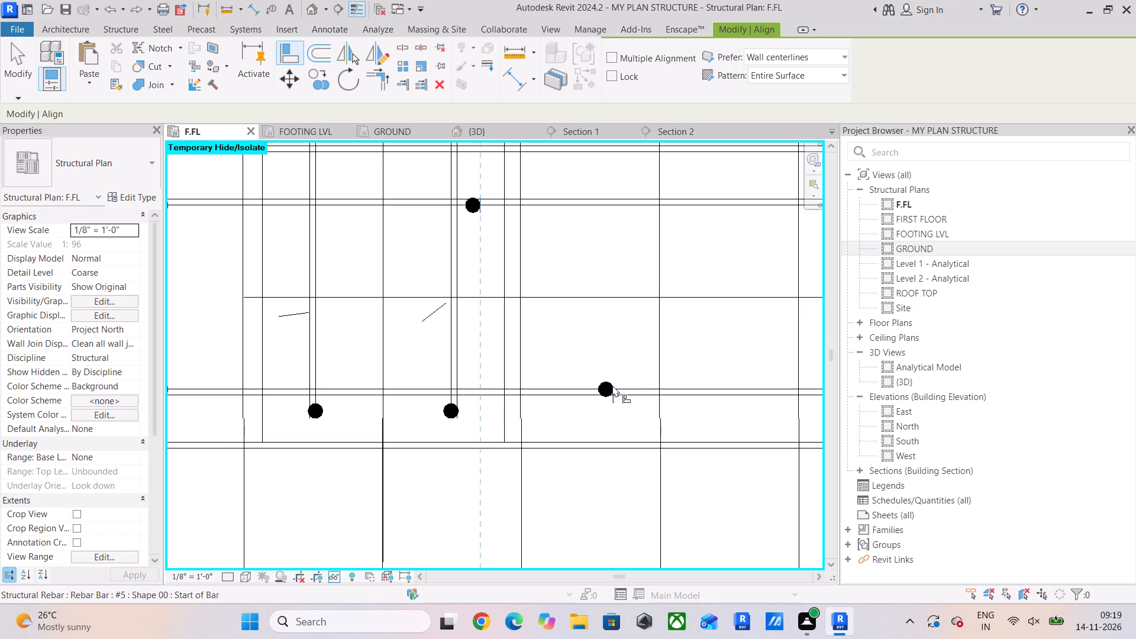
click(617, 384)
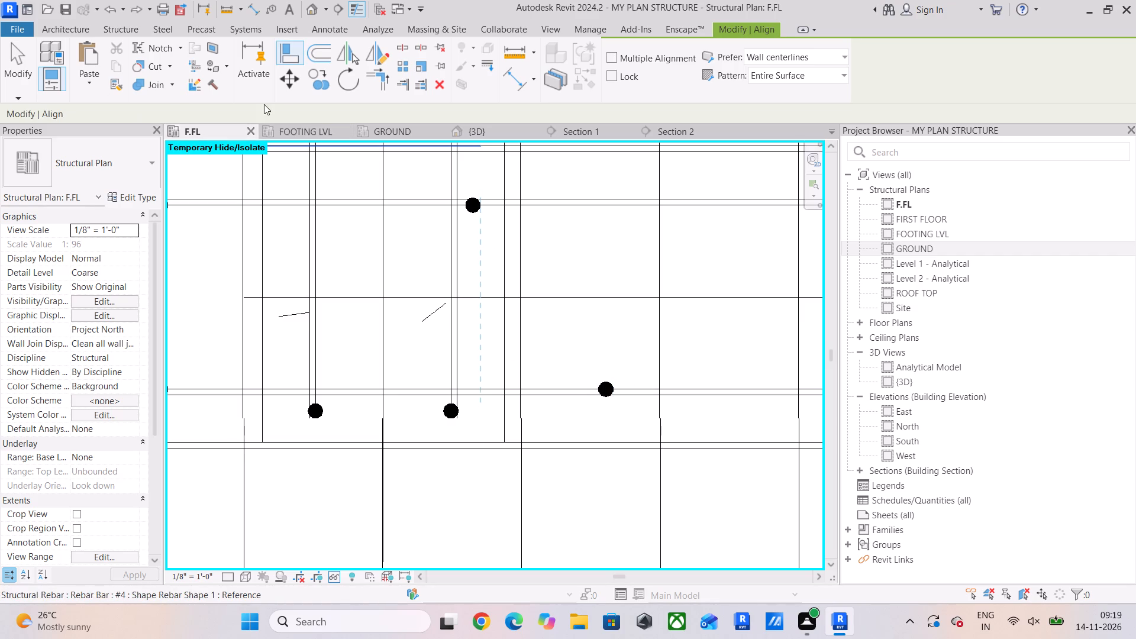
click(479, 210)
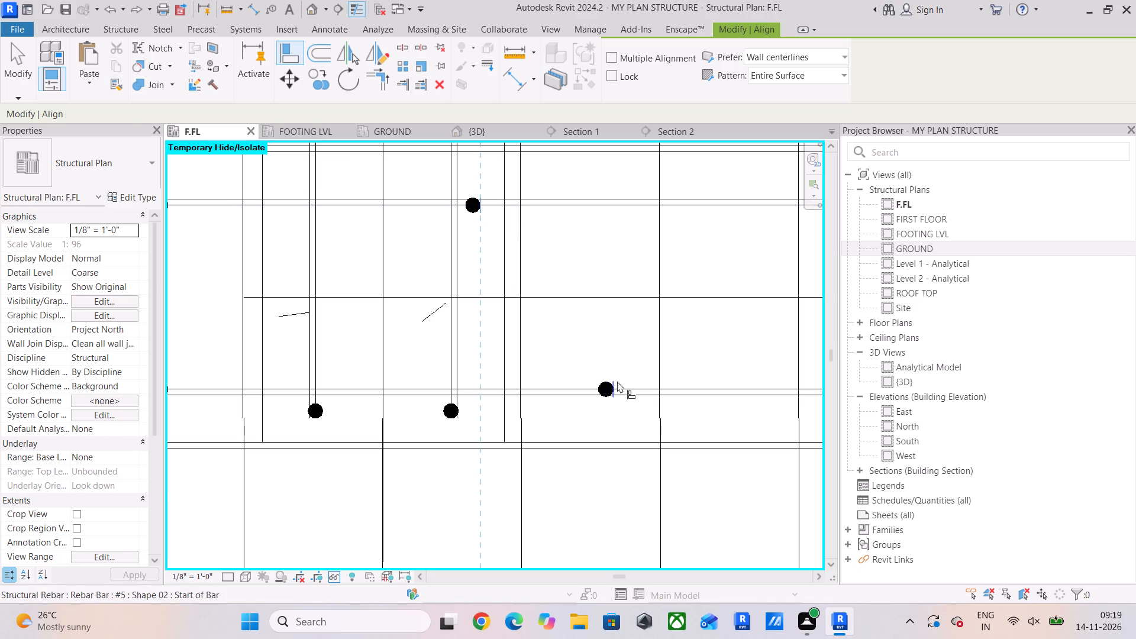
click(617, 381)
scroll(460, 356, down, 5)
middle_drag(470, 363, 505, 403)
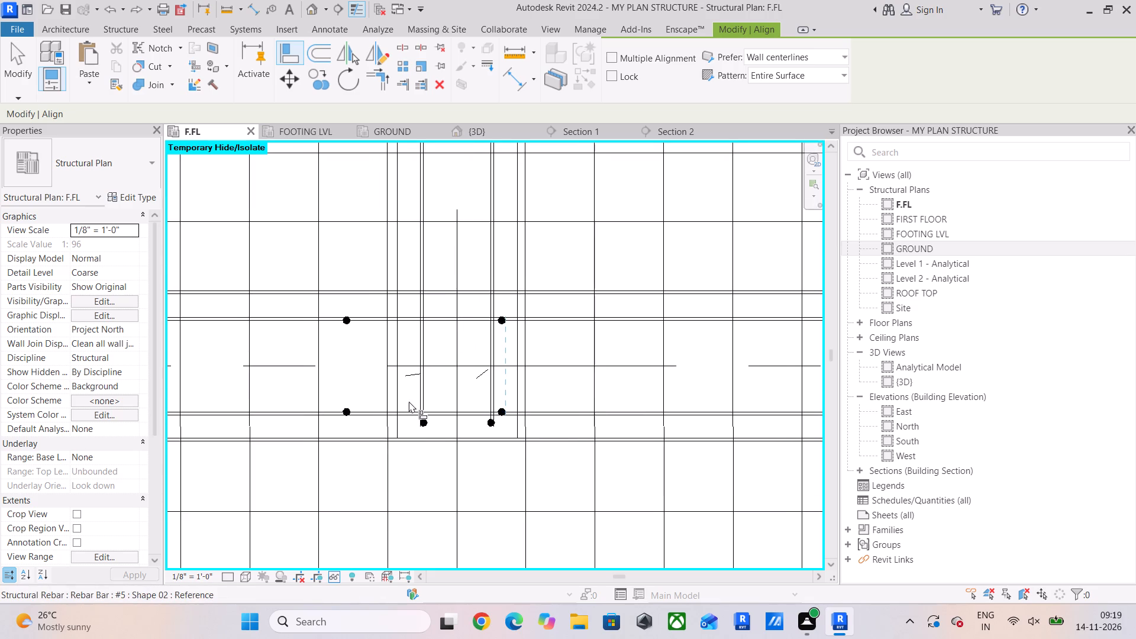
scroll(388, 421, up, 5)
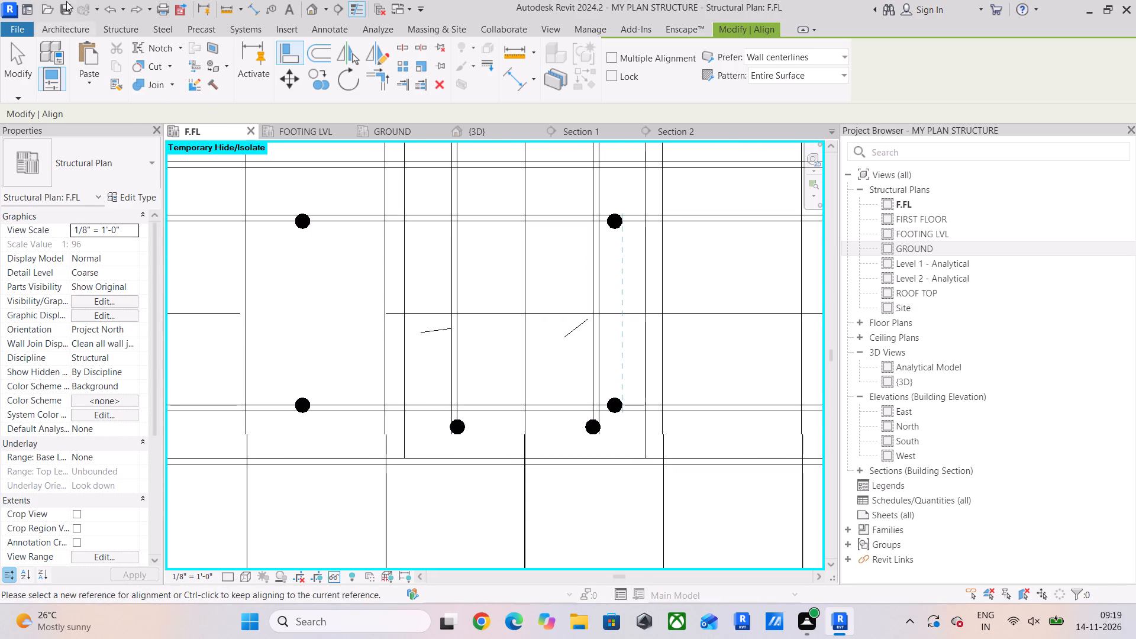
click(21, 47)
Shorten the east beam's two upper #5 bars so their west ends sit just inside the column's west face.
click(301, 230)
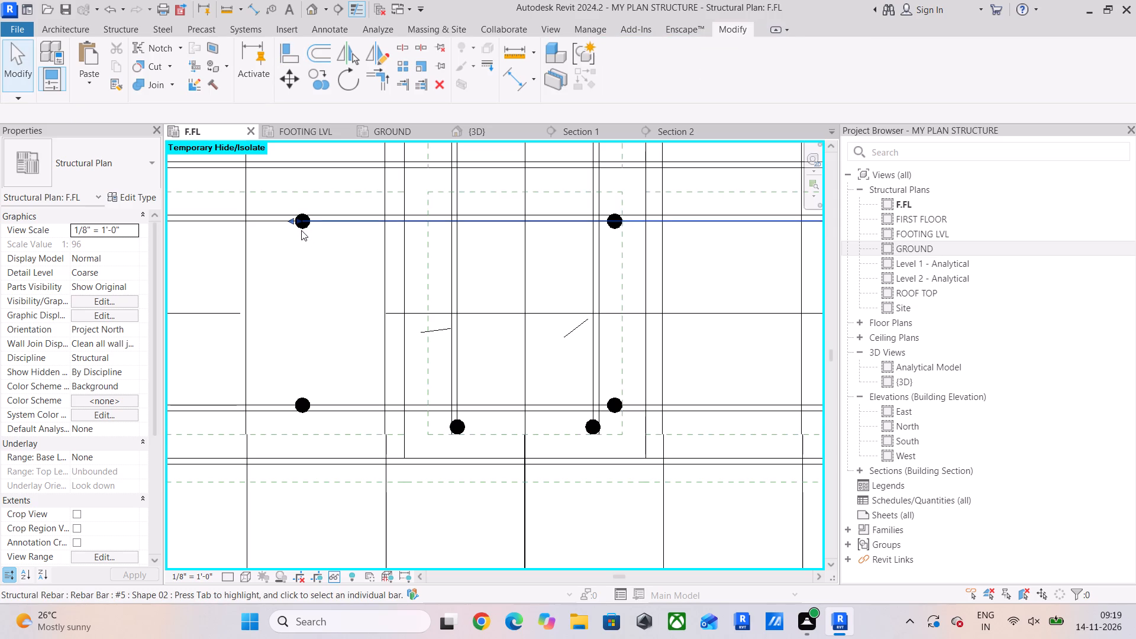
drag(296, 221, 431, 247)
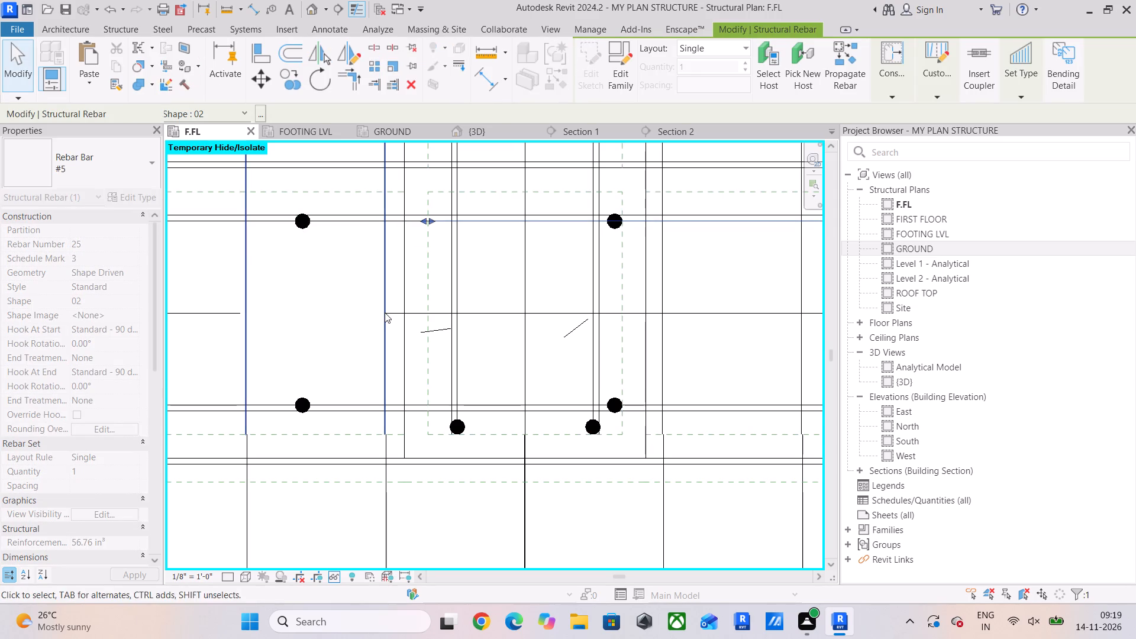
click(300, 227)
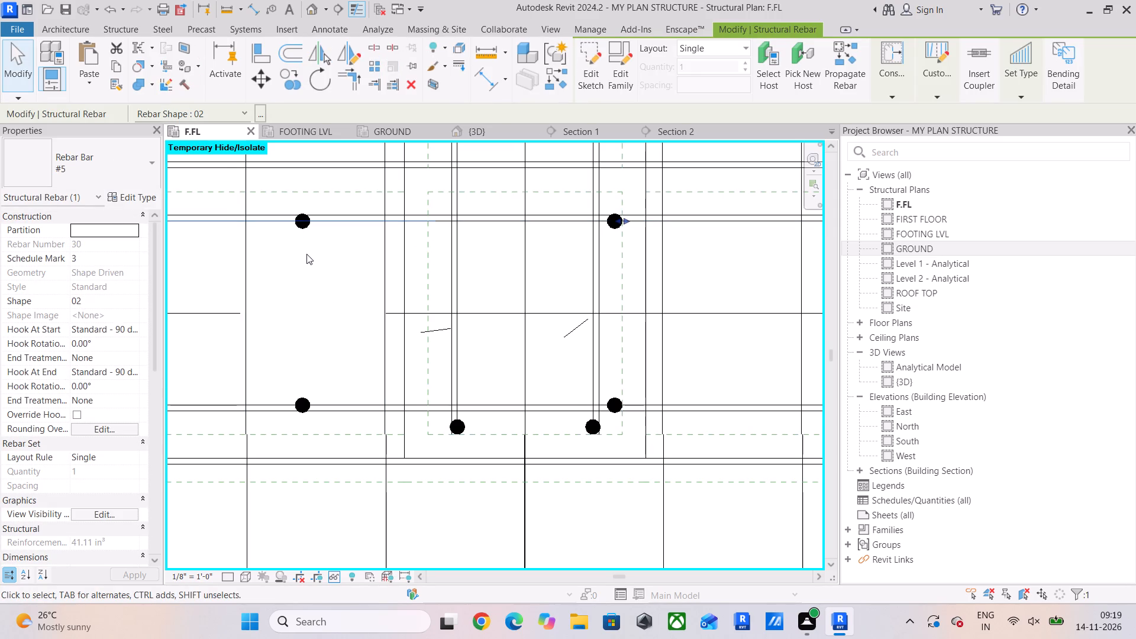
click(306, 254)
click(301, 230)
drag(305, 224, 373, 235)
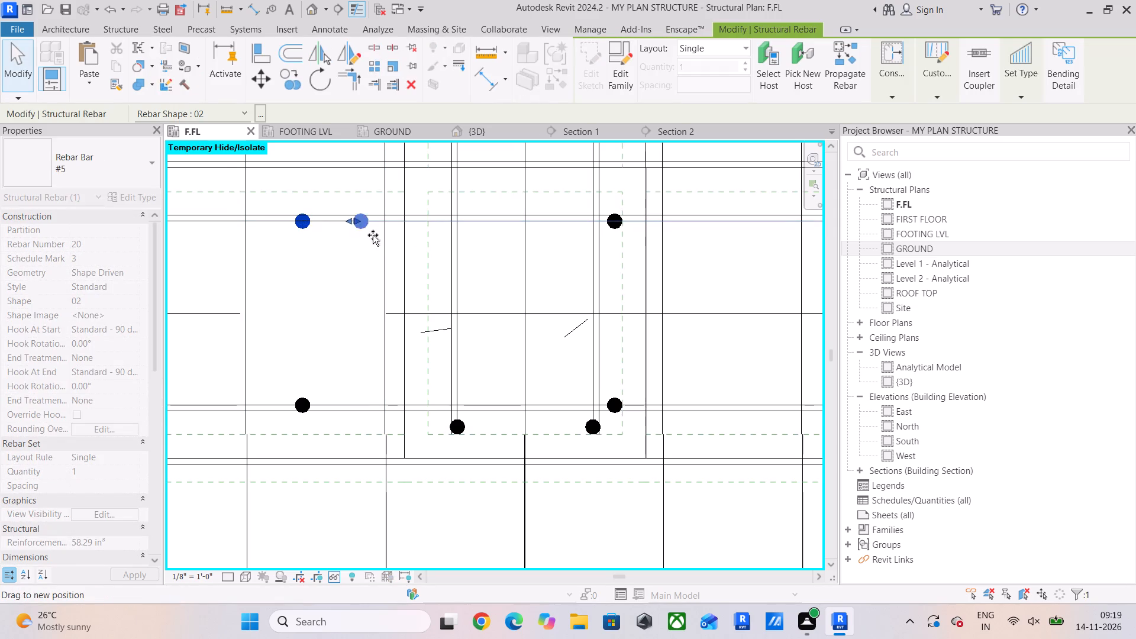
drag(373, 235, 427, 252)
click(312, 301)
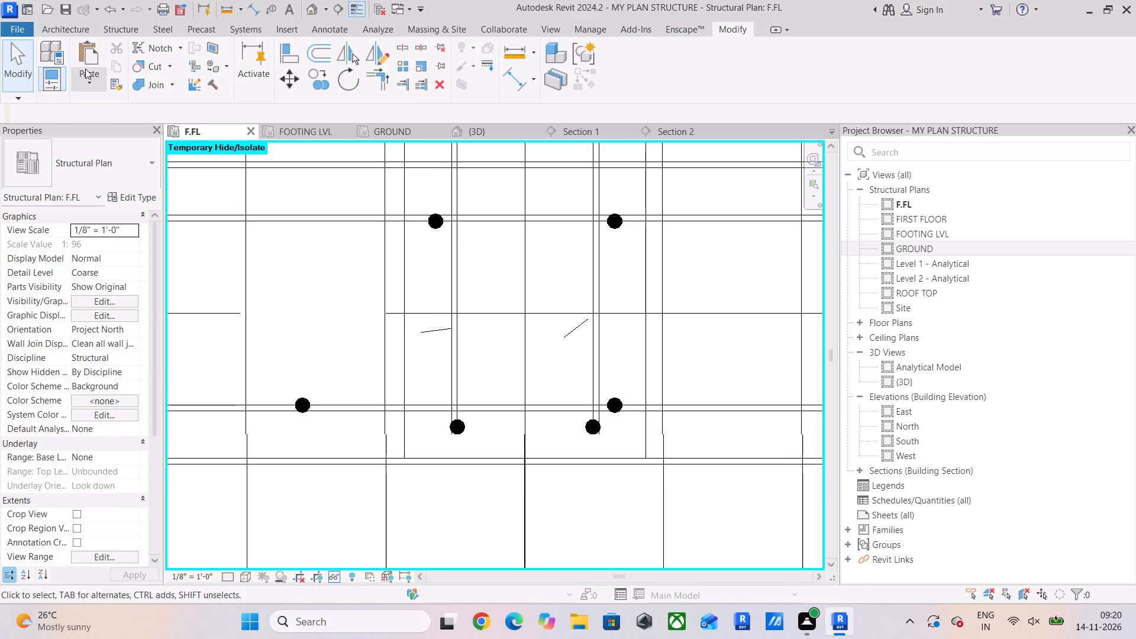
Align the east beam's lower #5 bars' west ends with the upper hooked bar's west end in the same column, and finish aligning.
click(291, 61)
scroll(389, 211, up, 4)
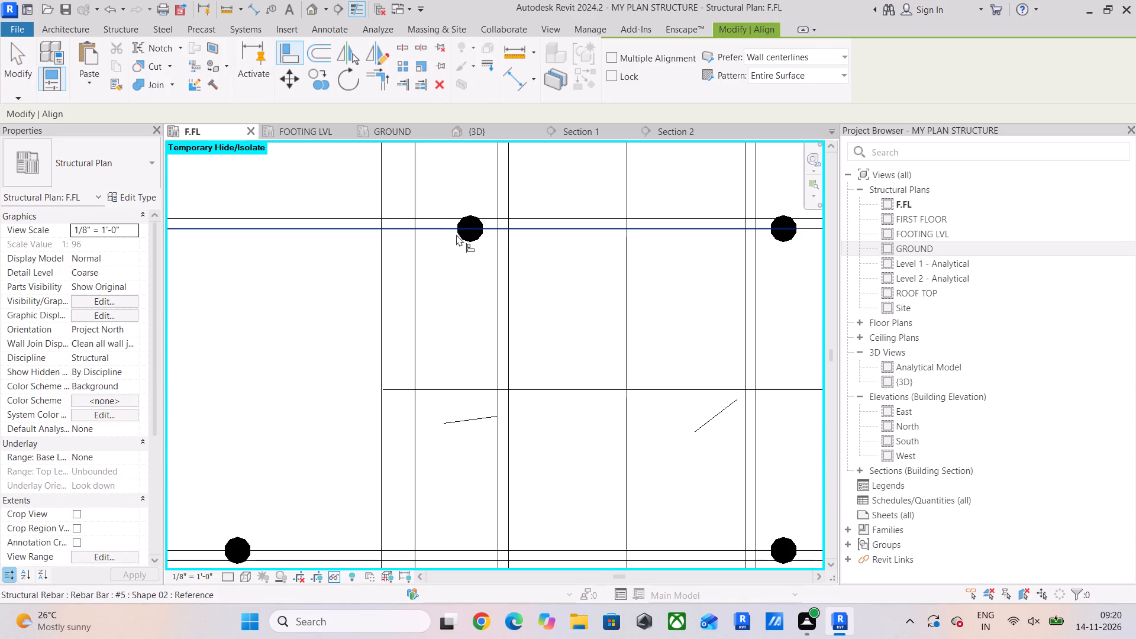
click(454, 235)
middle_drag(438, 295, 469, 122)
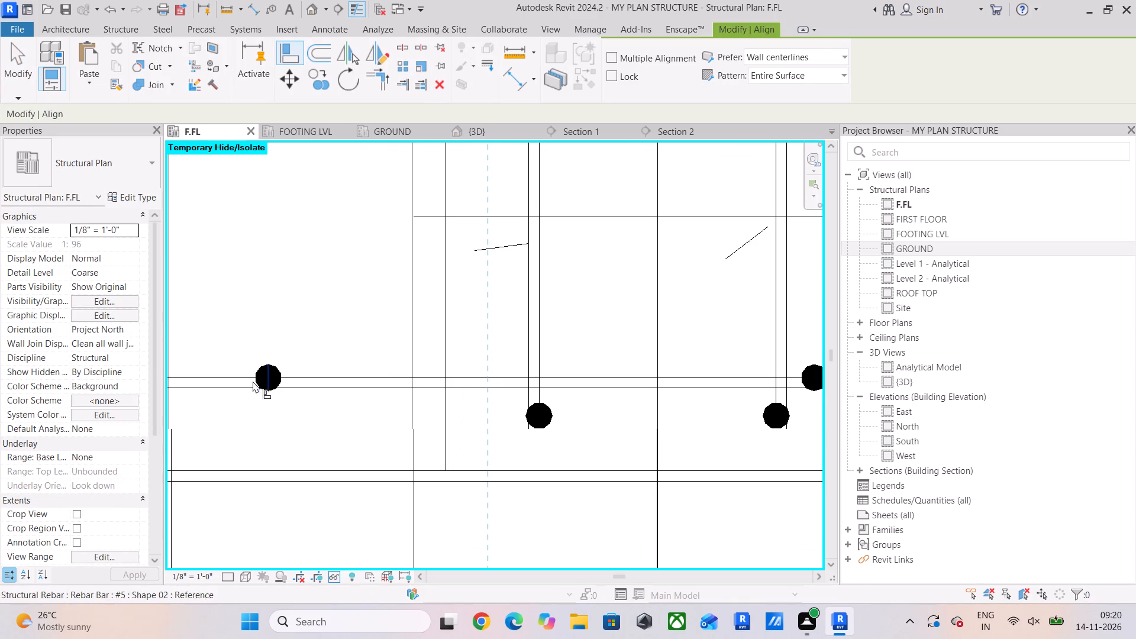
click(250, 378)
scroll(404, 327, down, 5)
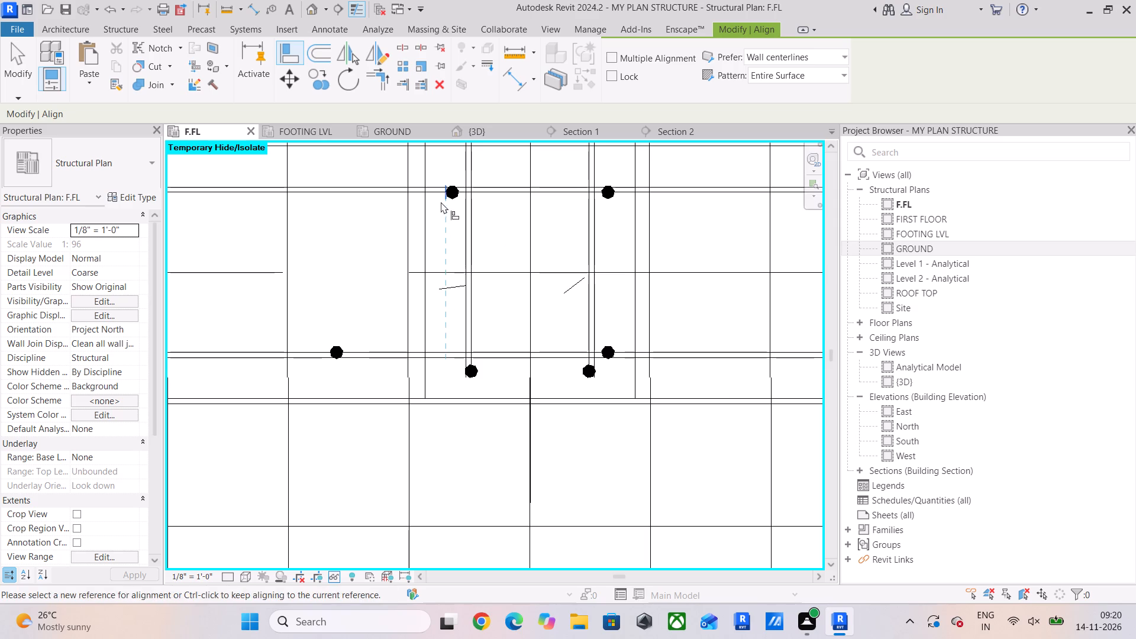
click(443, 199)
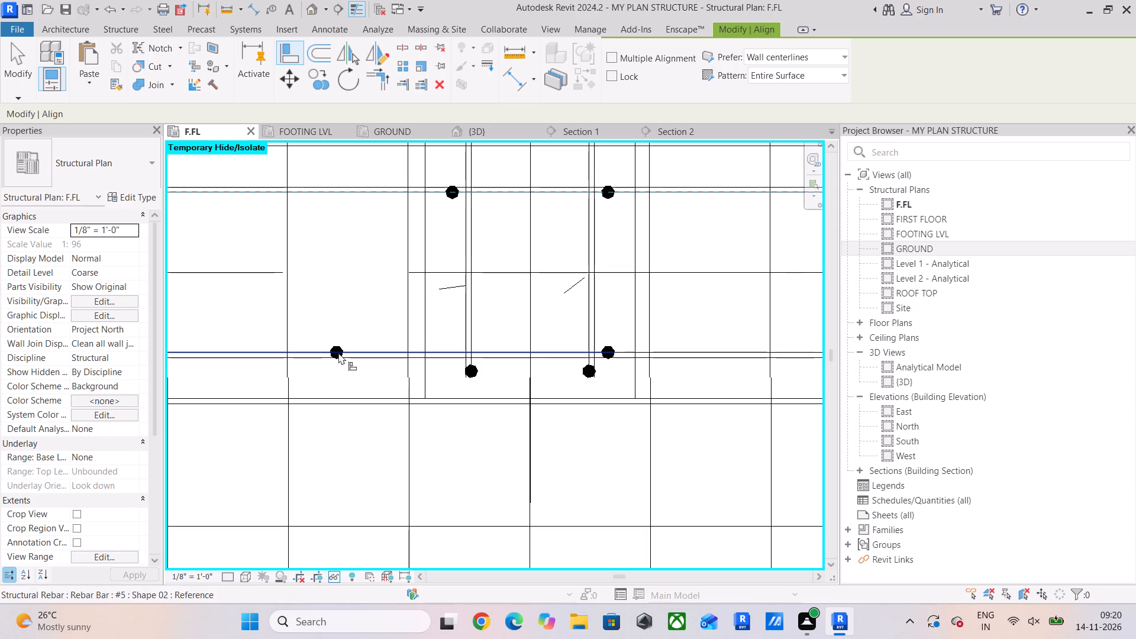
click(449, 228)
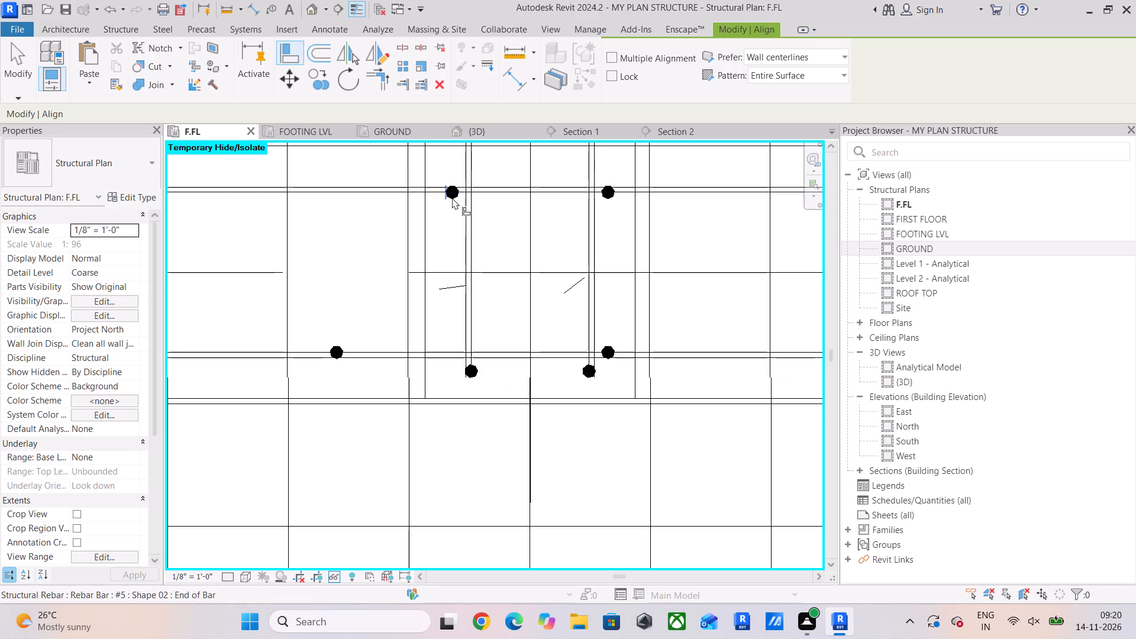
click(443, 201)
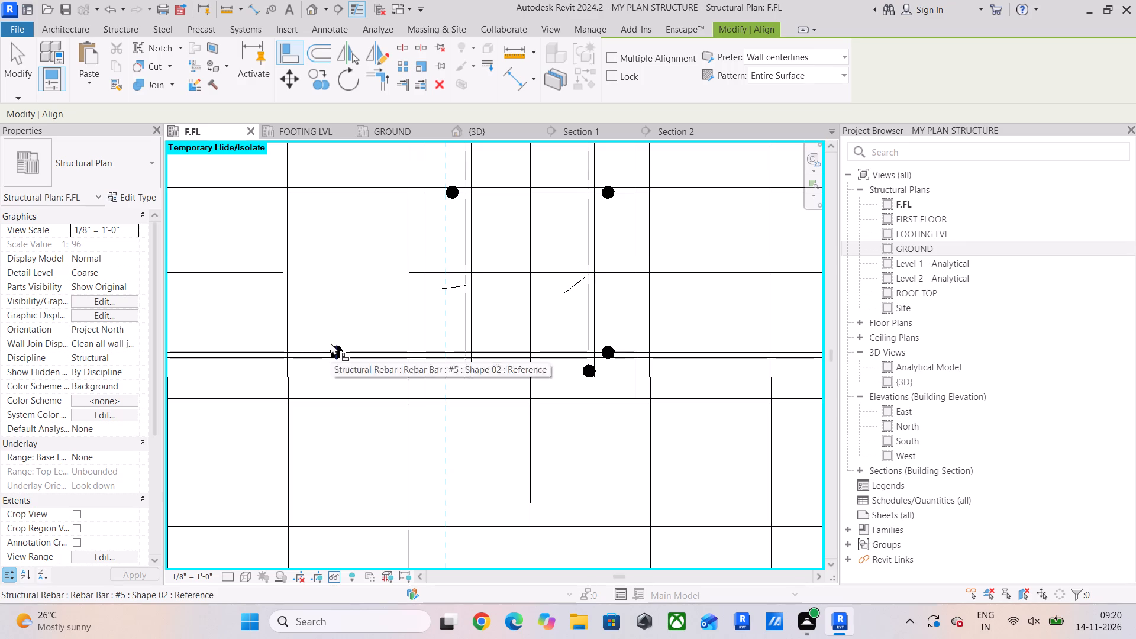
click(325, 346)
middle_drag(434, 393, 371, 500)
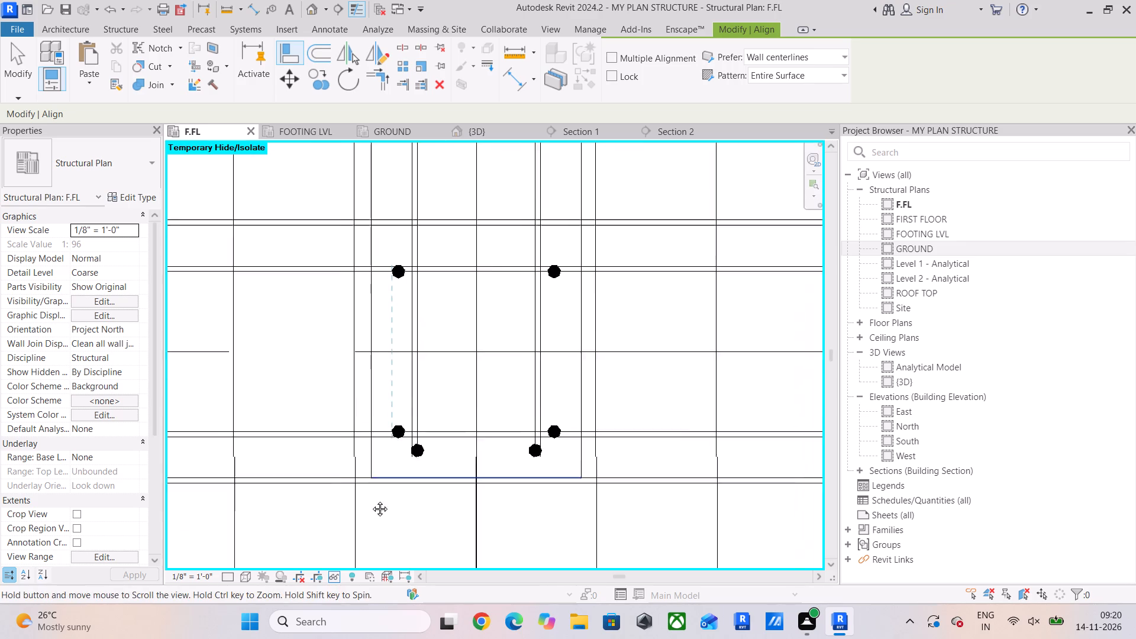
middle_drag(371, 500, 370, 510)
scroll(418, 396, down, 12)
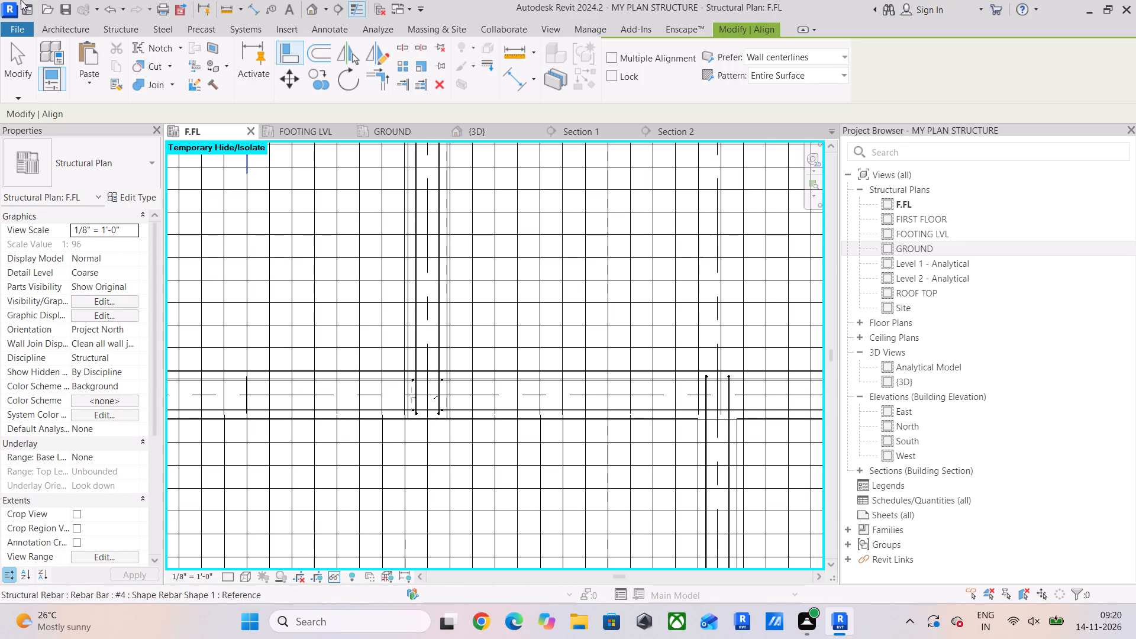
click(11, 43)
Align the east edge beam's outer #5 bars' north ends with the inner hooked bar's north end in the northeast corner column.
middle_drag(575, 447, 472, 628)
scroll(470, 627, down, 1)
scroll(476, 460, down, 4)
middle_drag(396, 308, 383, 479)
scroll(354, 318, up, 2)
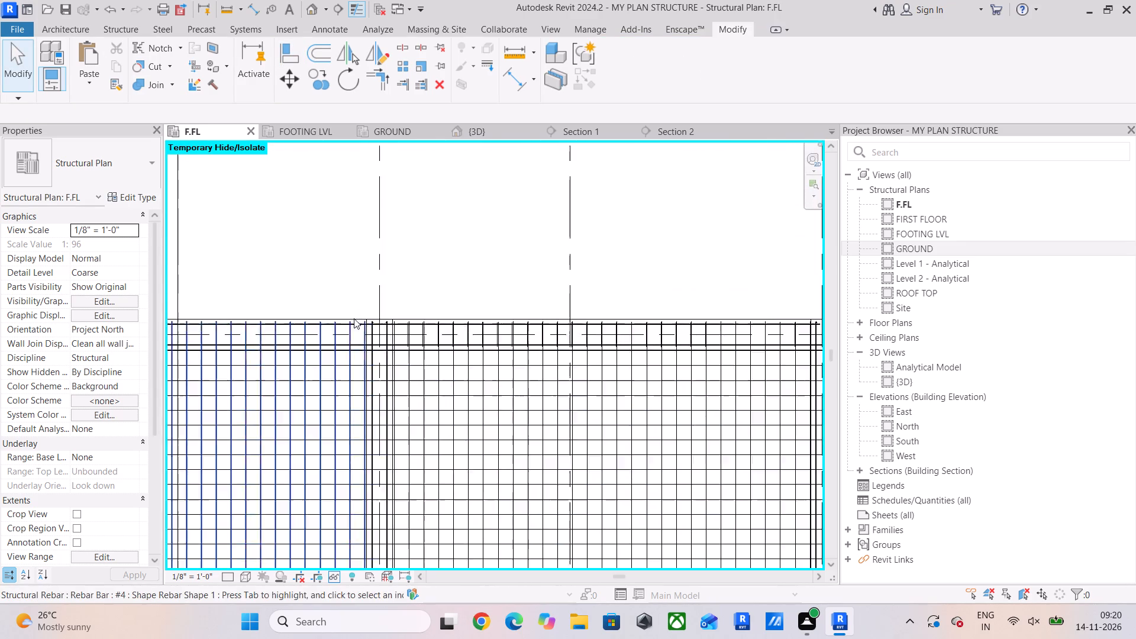
scroll(354, 318, up, 8)
scroll(398, 344, down, 12)
middle_drag(588, 386, 310, 395)
scroll(501, 358, up, 5)
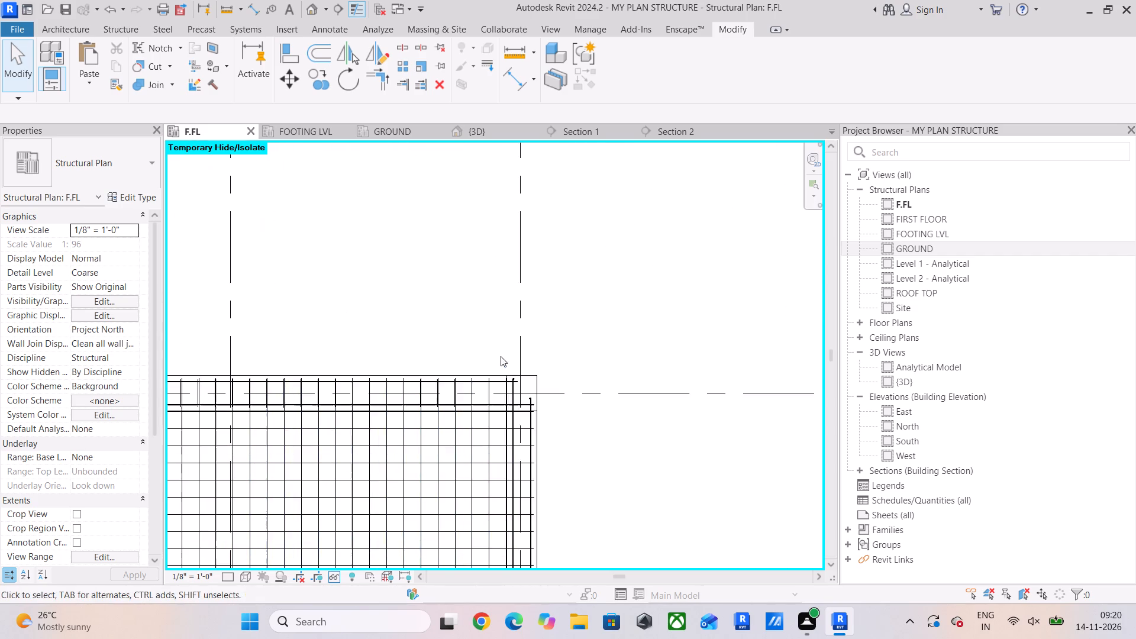
scroll(527, 414, up, 12)
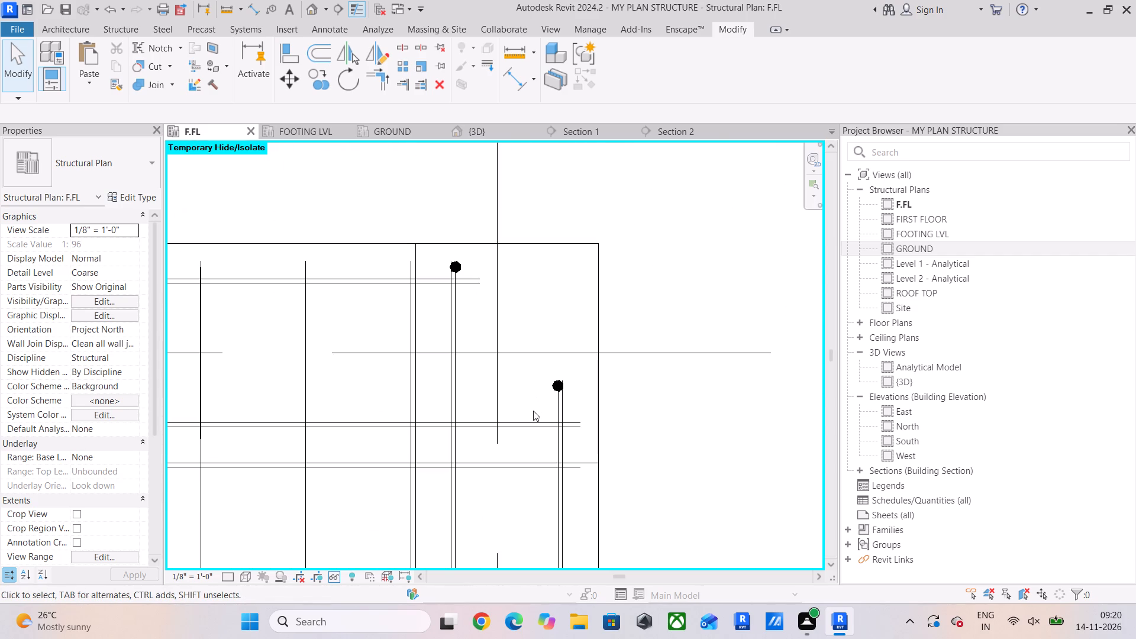
drag(296, 47, 296, 54)
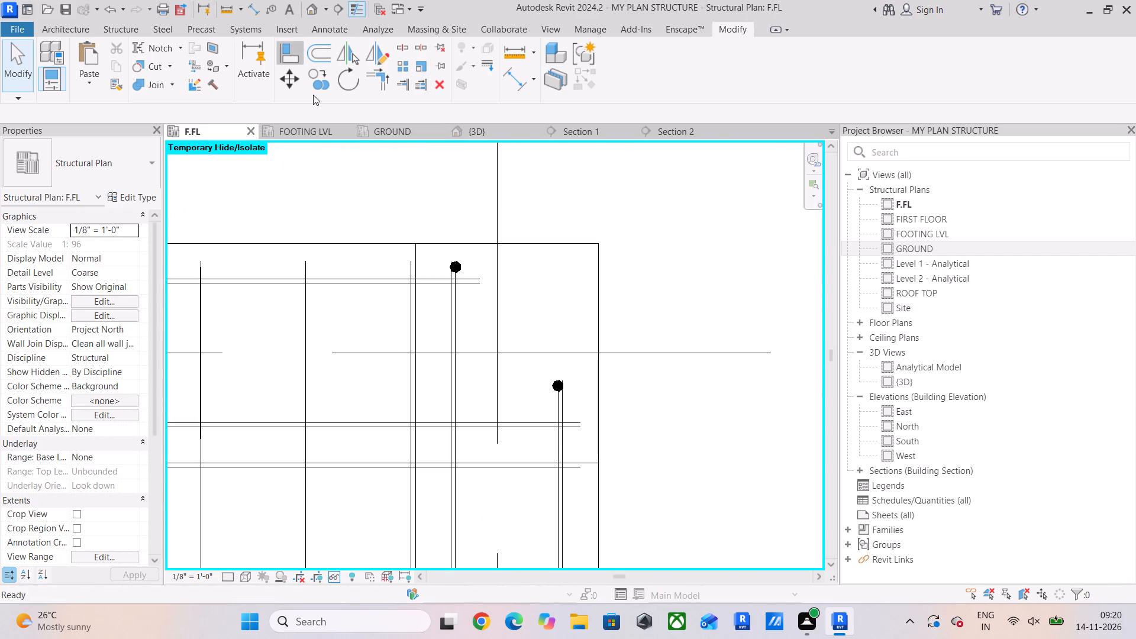
scroll(470, 260, up, 3)
click(454, 260)
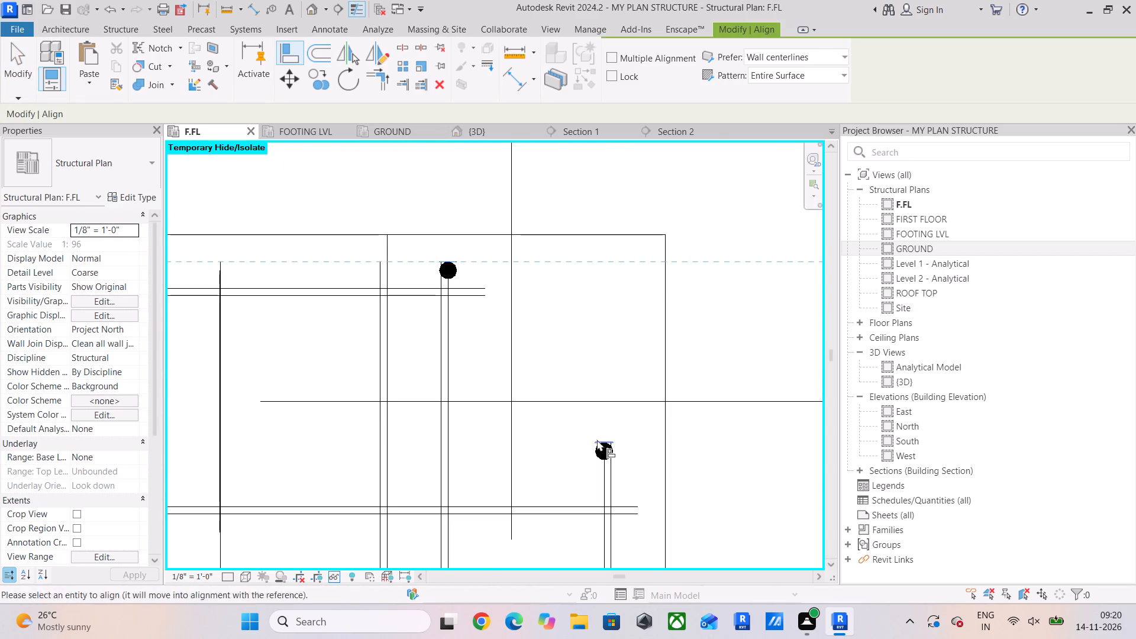
click(600, 444)
click(446, 262)
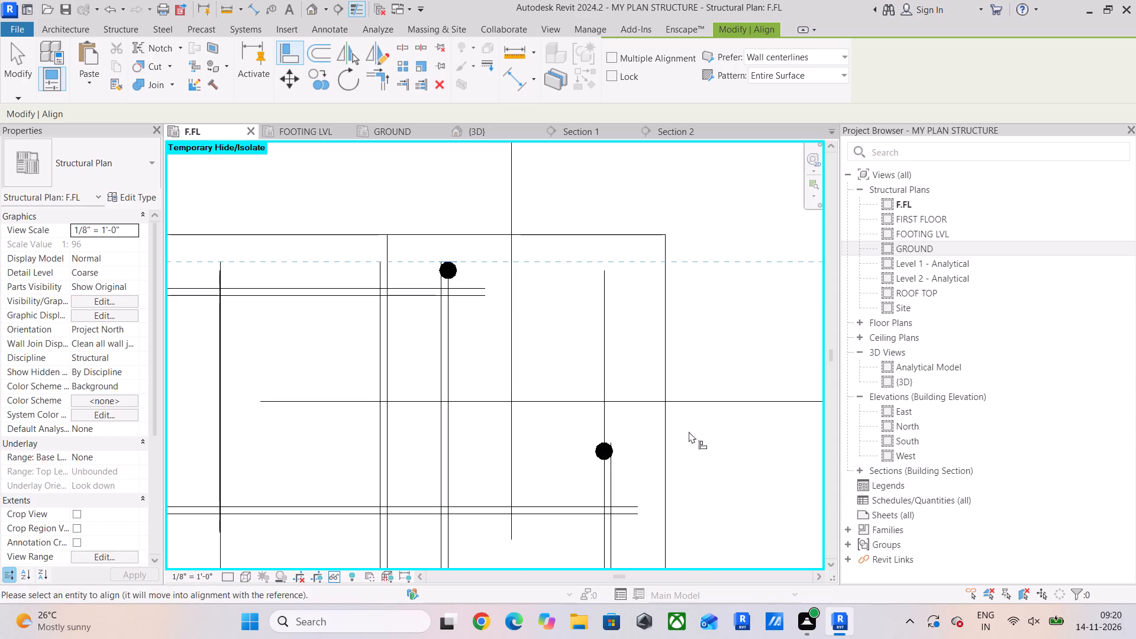
click(603, 443)
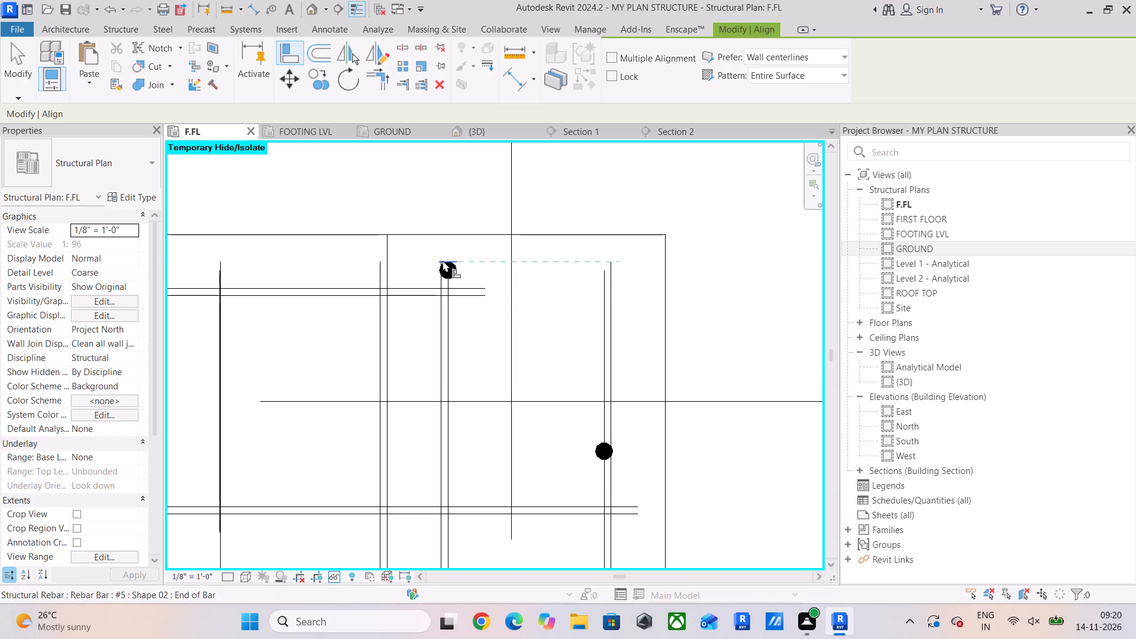
click(448, 262)
click(605, 443)
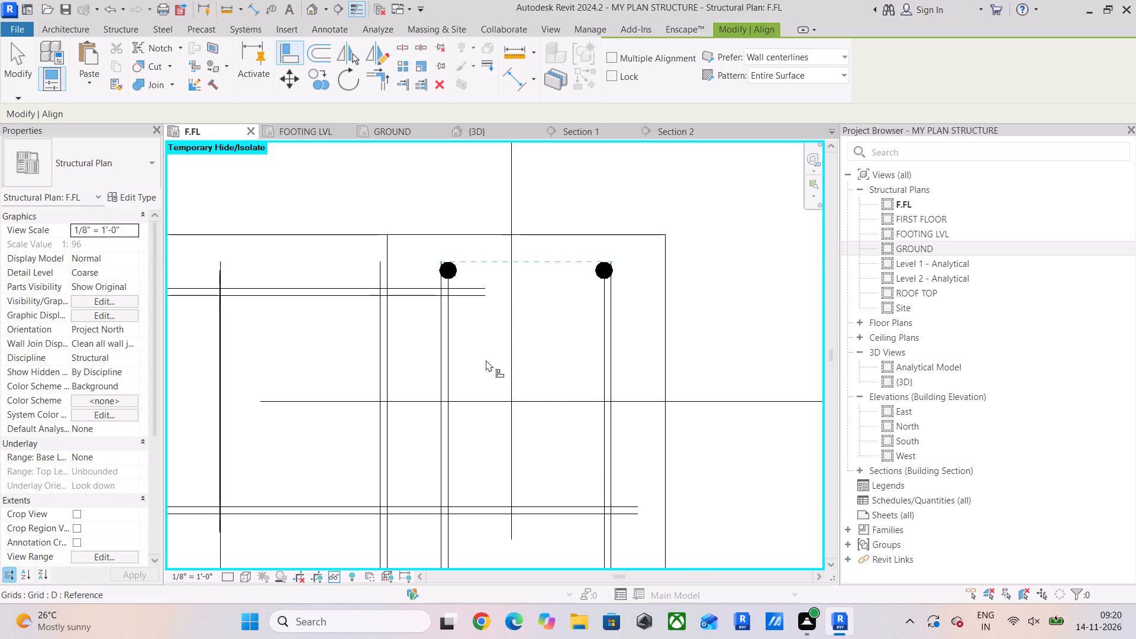
Align the north edge beam's upper #5 bars' east ends with the lower bars' east end in the northeast corner column, and finish aligning.
scroll(498, 361, up, 1)
scroll(498, 361, down, 9)
middle_drag(499, 362, 518, 377)
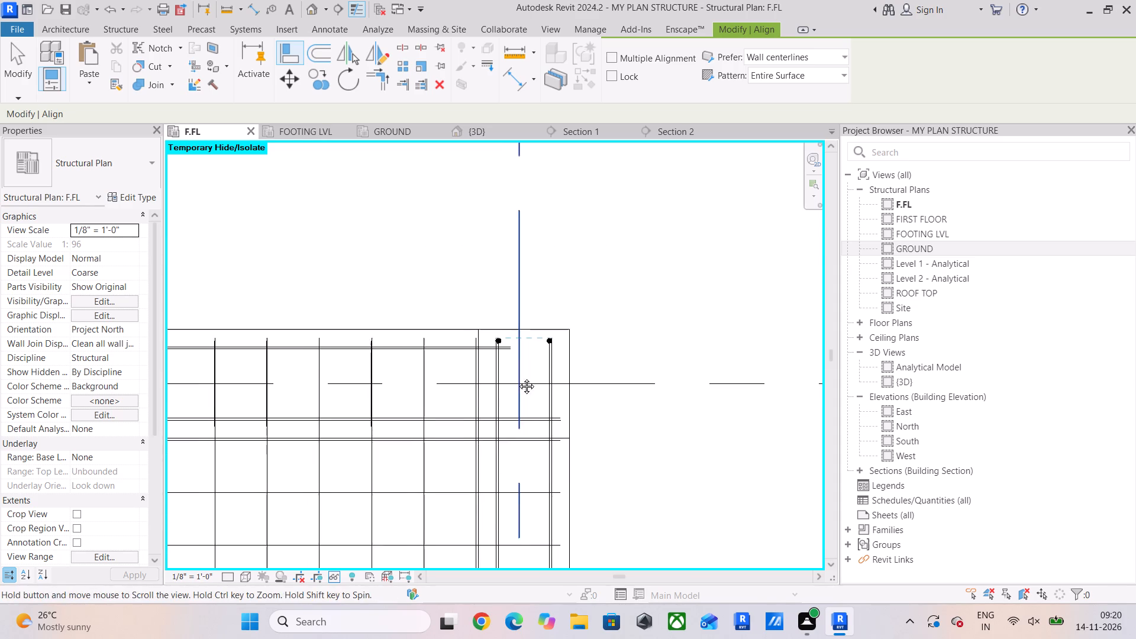
middle_drag(518, 377, 523, 392)
scroll(528, 379, up, 5)
drag(612, 497, 611, 492)
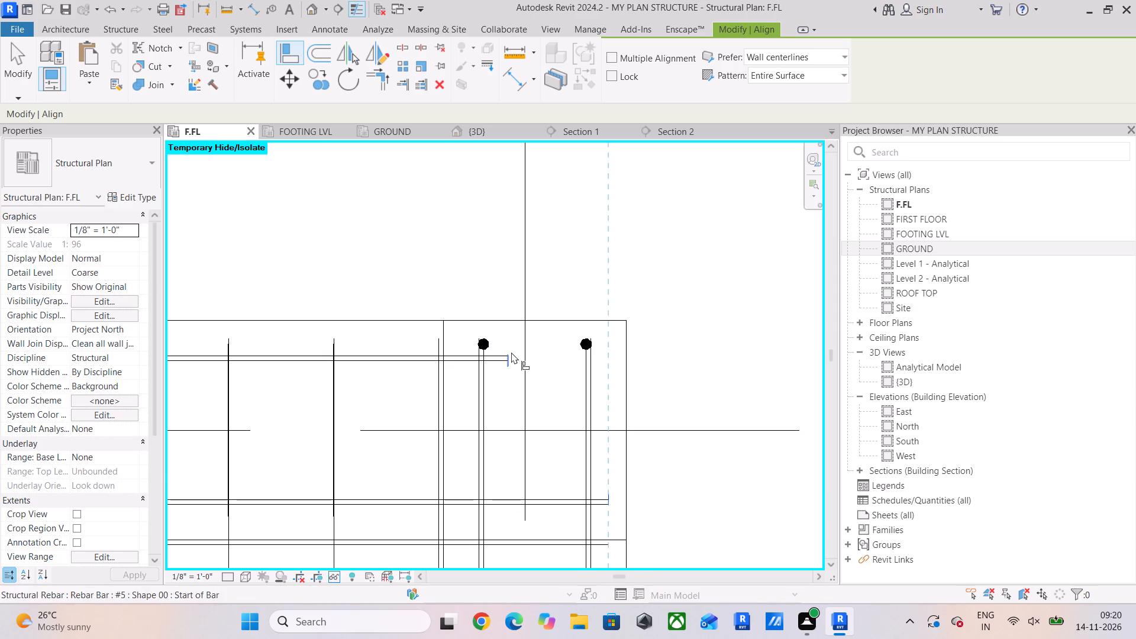
click(511, 352)
drag(611, 495, 612, 482)
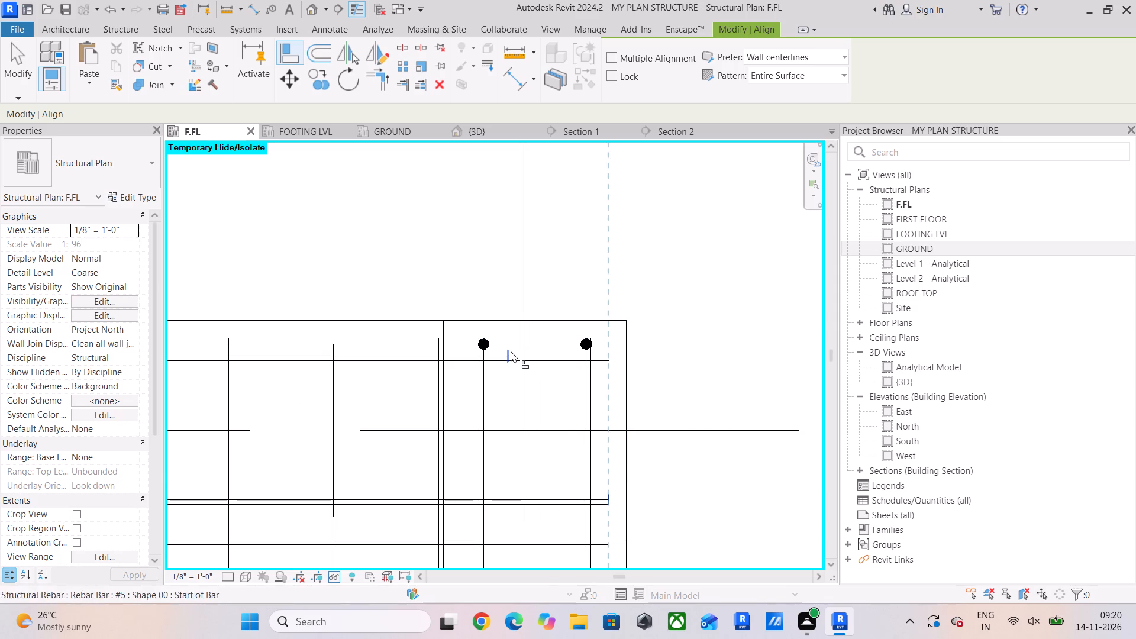
click(511, 351)
scroll(478, 423, down, 5)
middle_drag(478, 423, 853, 360)
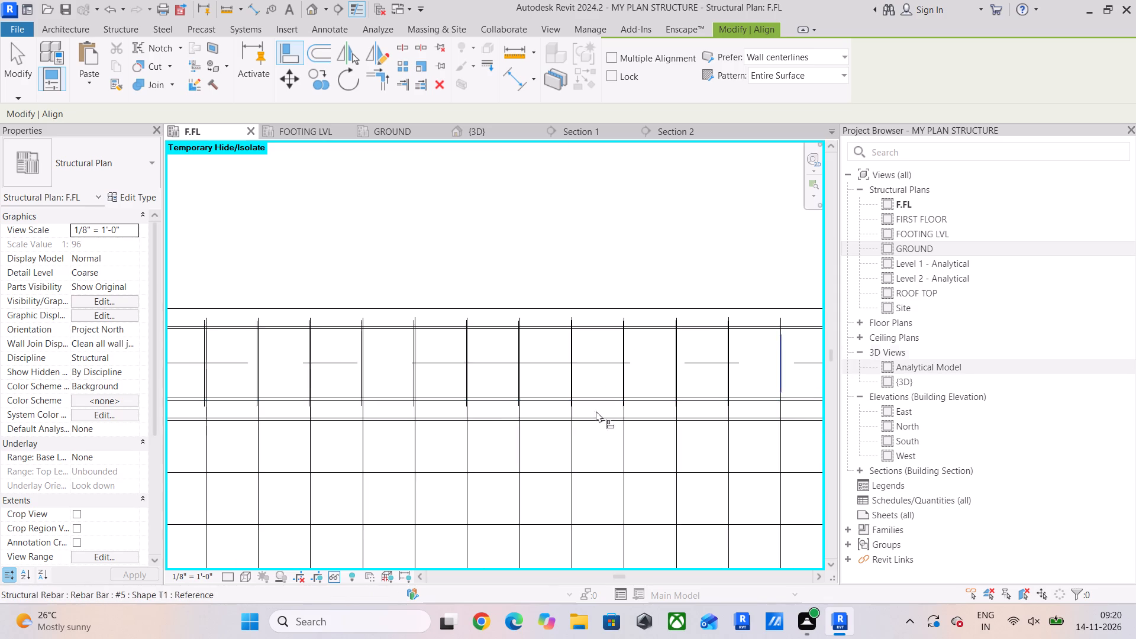
scroll(489, 416, down, 10)
scroll(556, 392, up, 12)
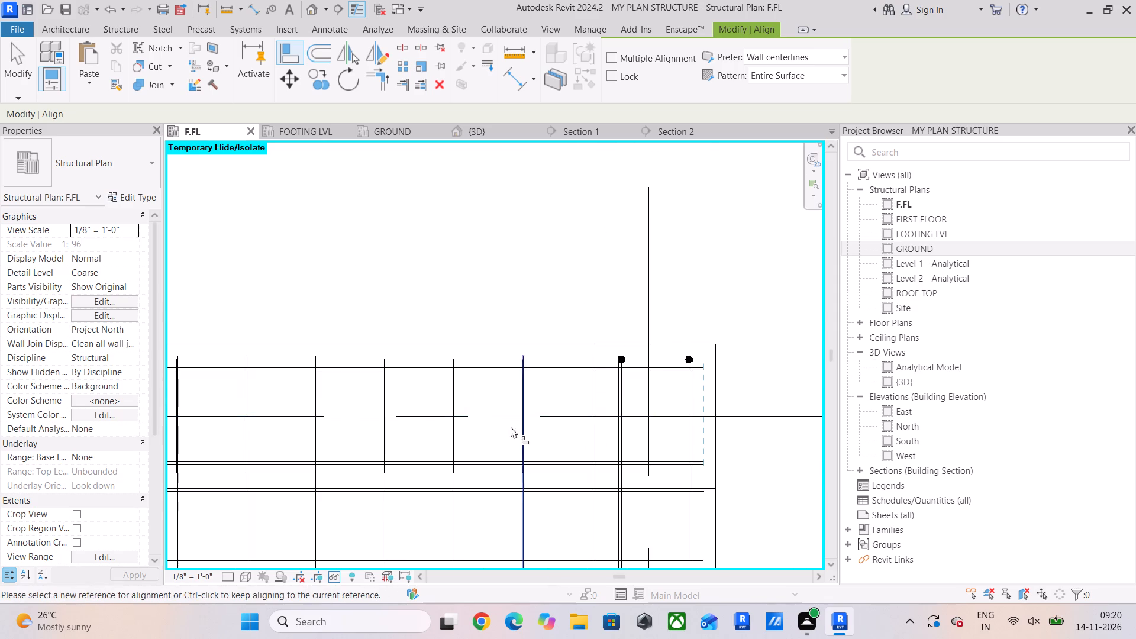
scroll(432, 434, up, 1)
click(24, 60)
Adjust the west extent of the north edge beam's #5 stirrup set beside the interior column's east face.
scroll(448, 437, up, 5)
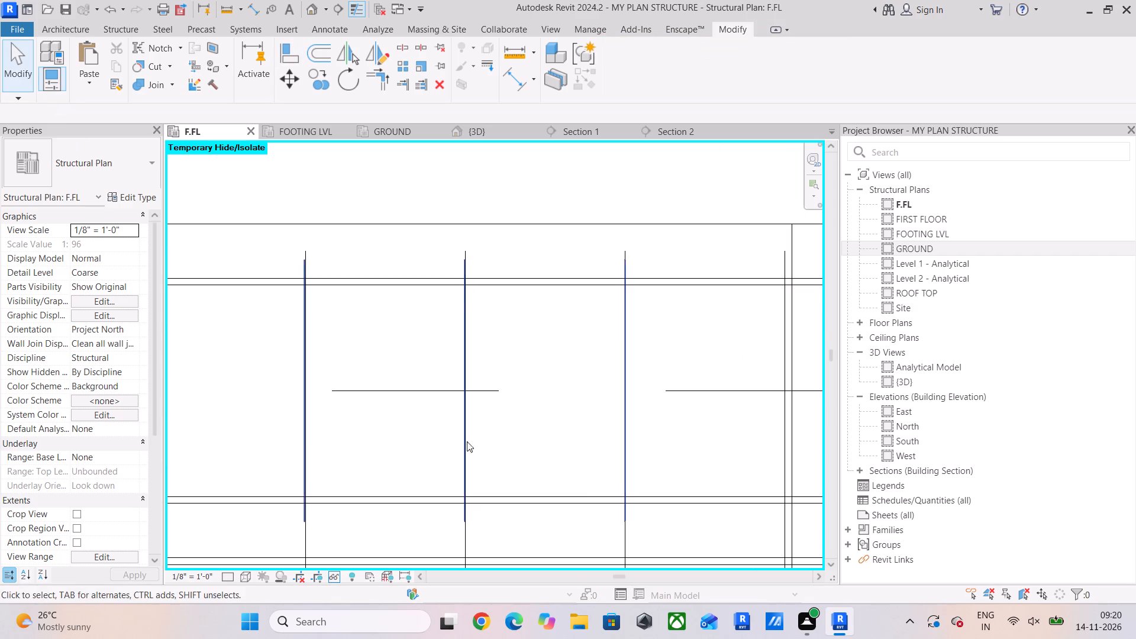
click(463, 453)
scroll(417, 453, down, 2)
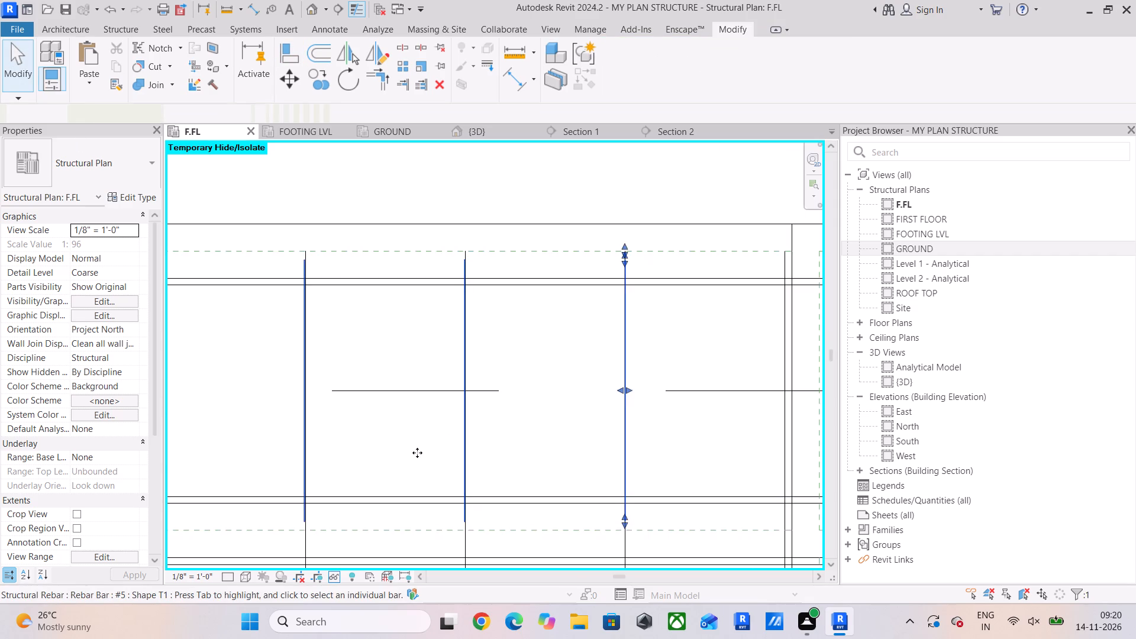
scroll(417, 453, down, 16)
middle_drag(414, 456, 801, 450)
scroll(469, 444, up, 7)
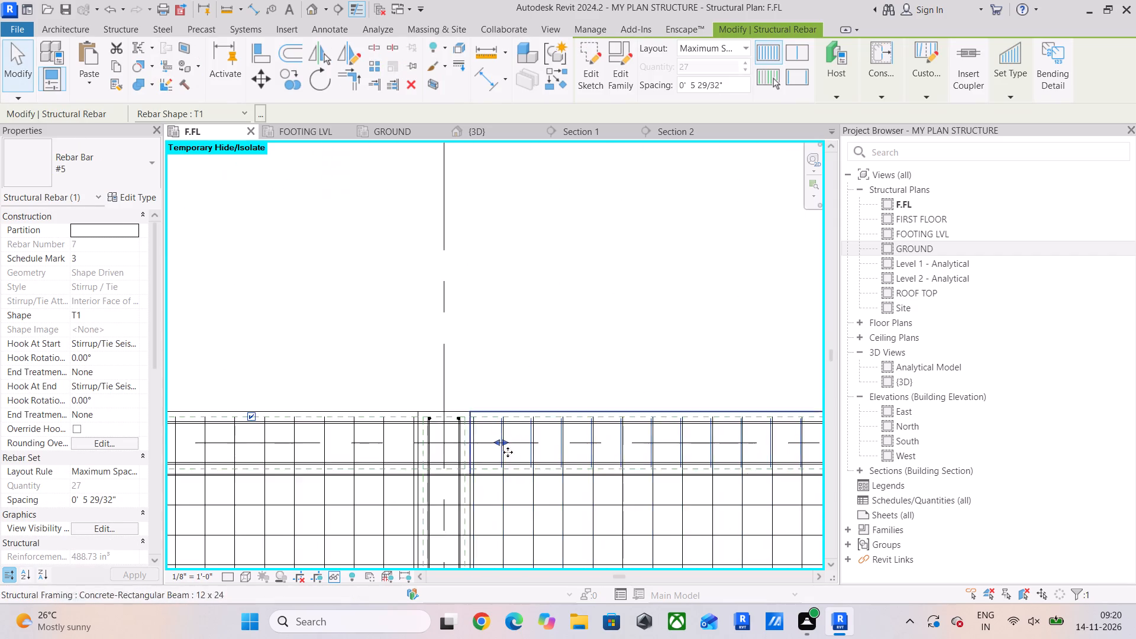
scroll(508, 452, up, 10)
drag(462, 412, 468, 414)
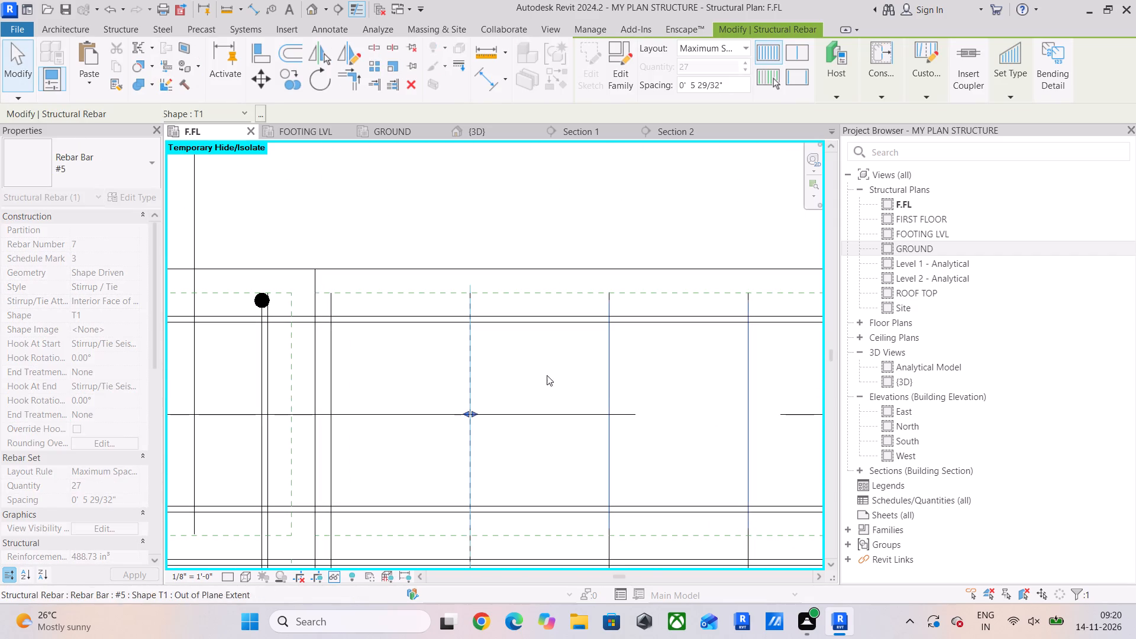
click(546, 368)
Align the north edge beam's two upper #5 bars' west ends with the lower bar's west end in the northwest corner column.
scroll(414, 361, down, 5)
middle_drag(421, 370, 585, 418)
scroll(585, 418, up, 1)
scroll(518, 415, down, 6)
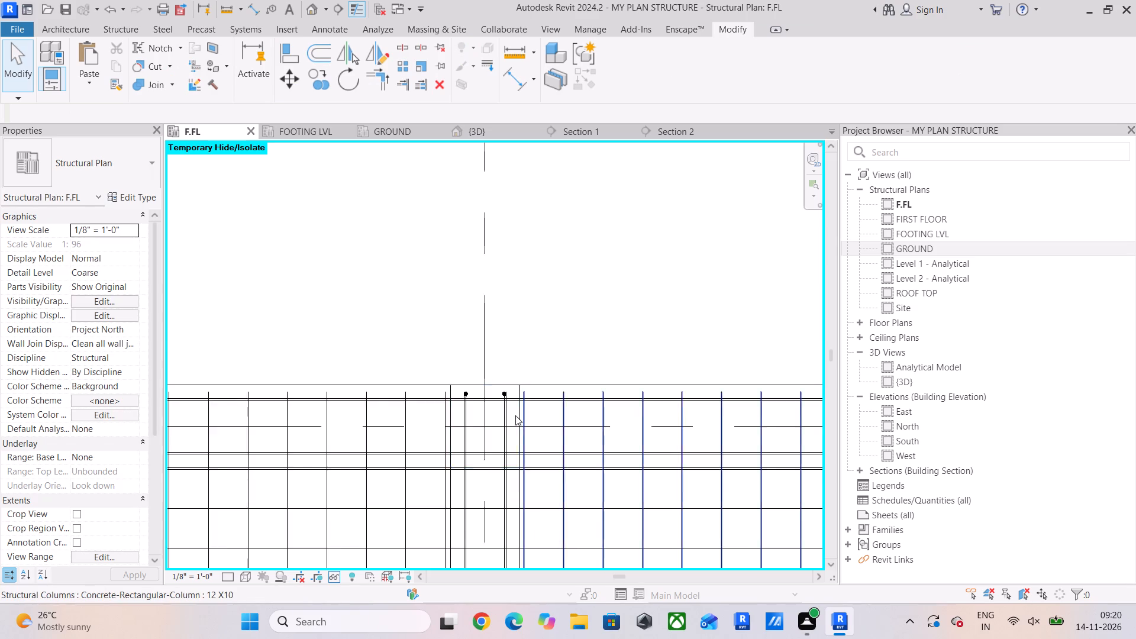
scroll(515, 415, down, 3)
middle_drag(435, 418, 767, 418)
scroll(445, 403, up, 5)
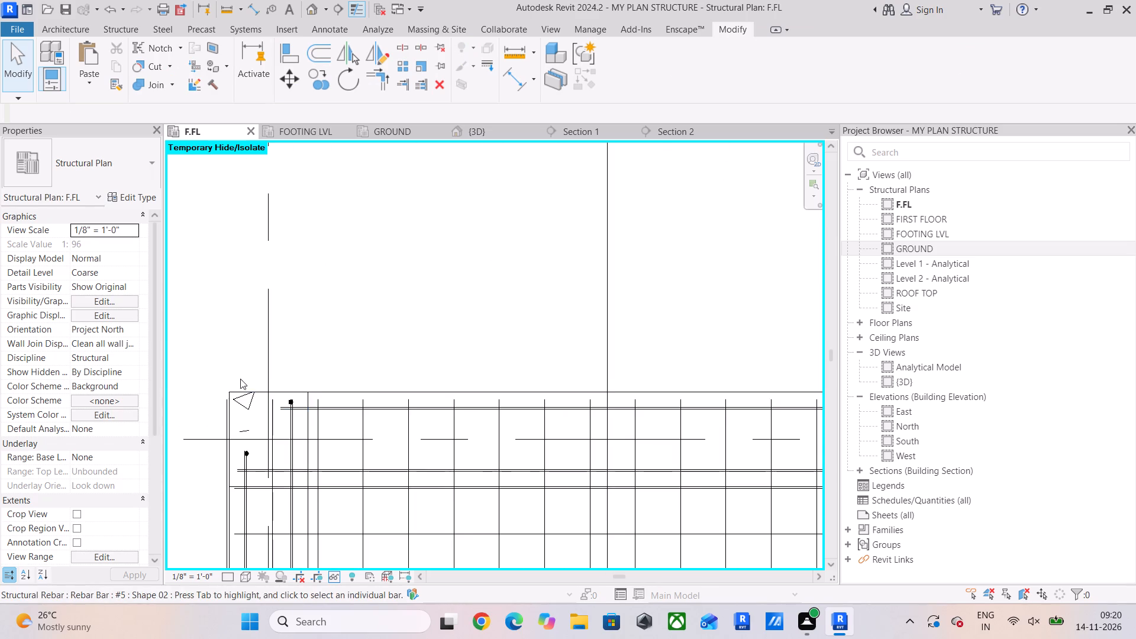
scroll(240, 378, up, 5)
middle_drag(260, 443, 310, 392)
scroll(310, 392, down, 1)
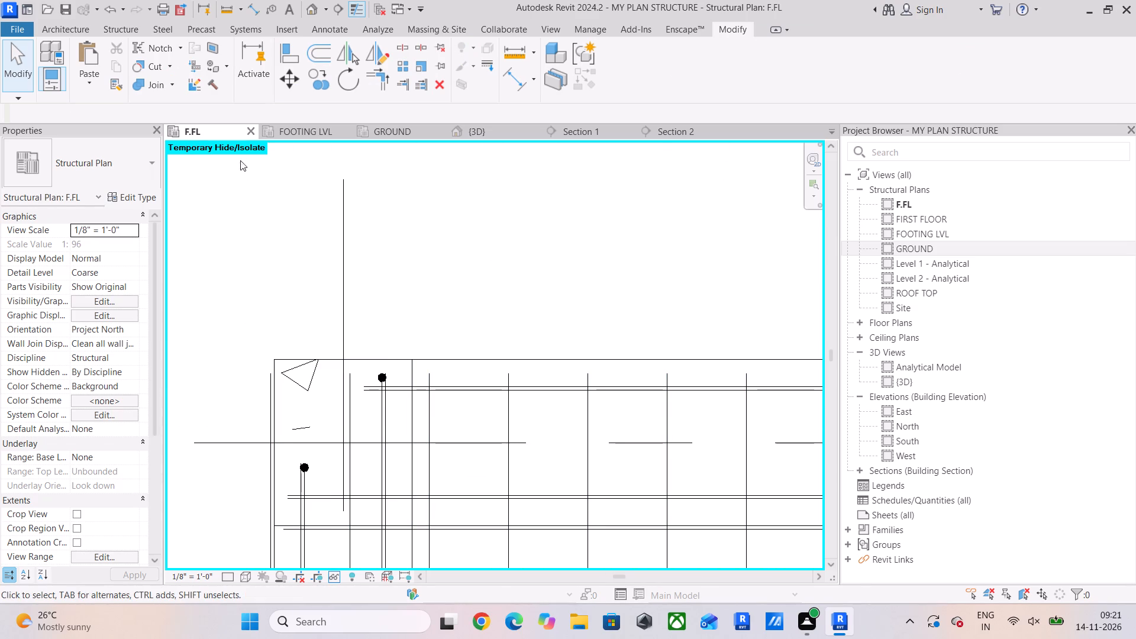
click(286, 53)
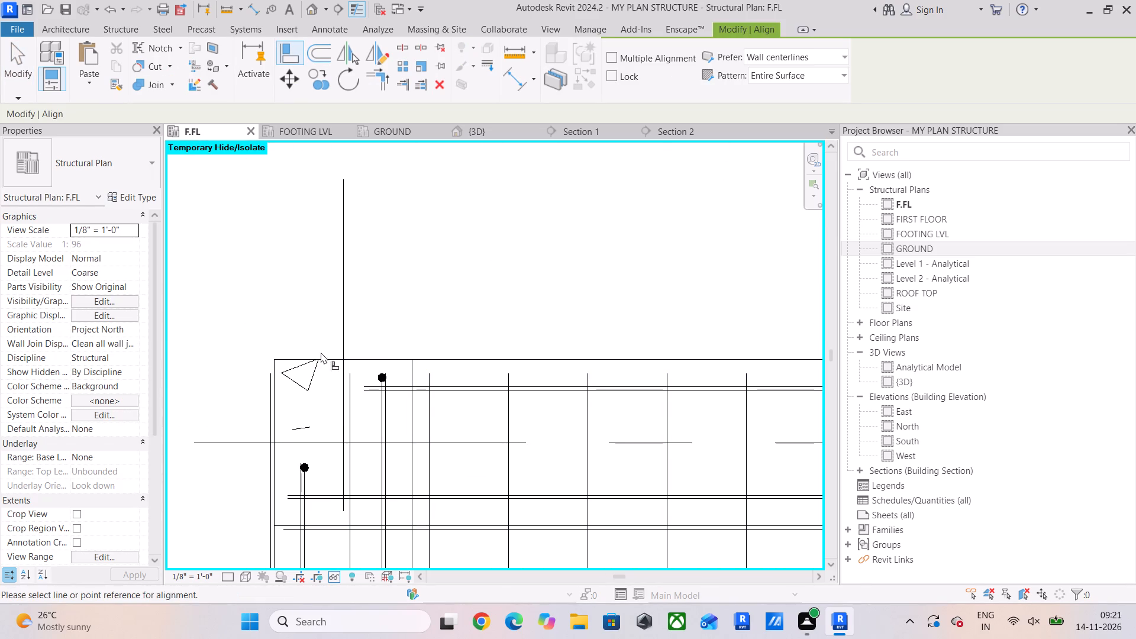
click(289, 488)
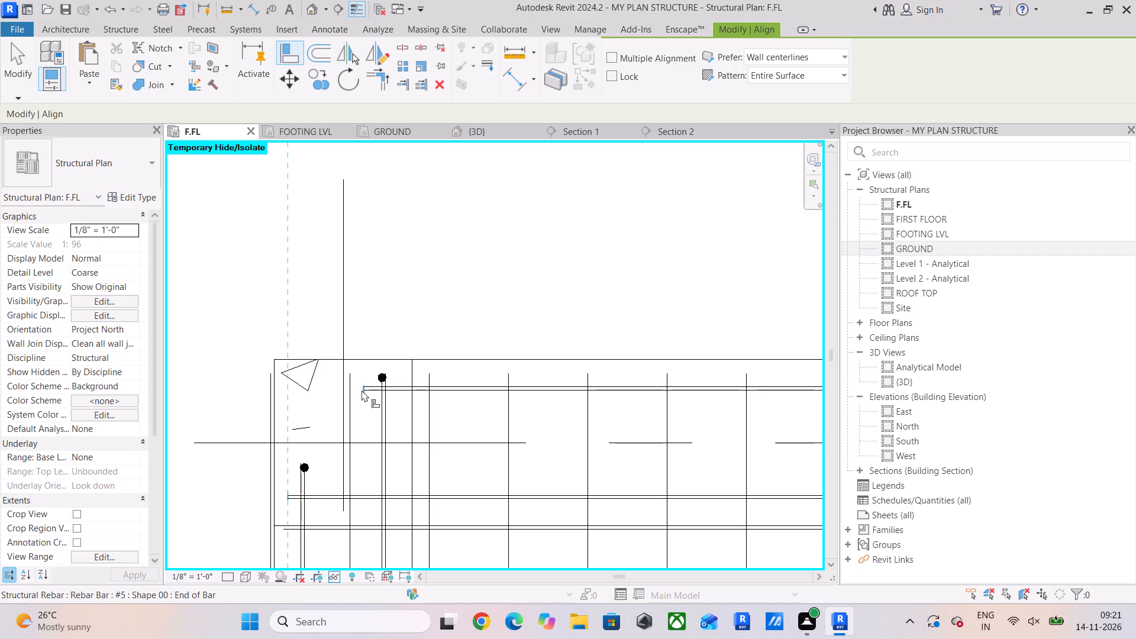
click(362, 390)
click(286, 387)
click(369, 386)
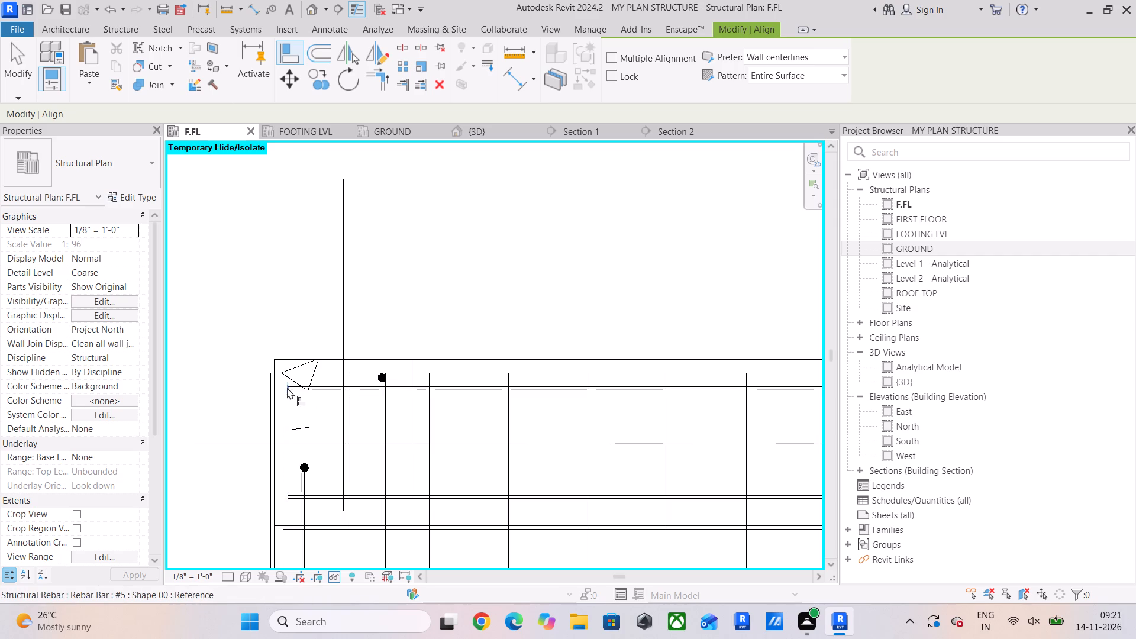
click(287, 388)
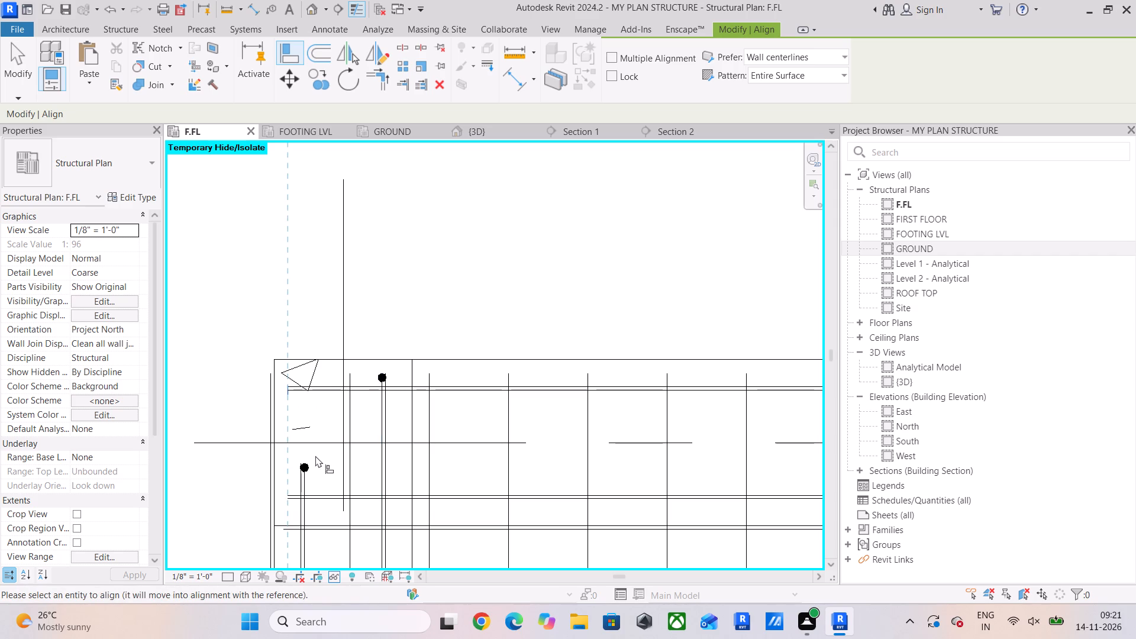
Align the west edge beam's outer straight and hooked #5 bars' north ends with the inner hooked bar's north end in the northwest corner column.
scroll(315, 456, up, 3)
click(309, 389)
click(301, 465)
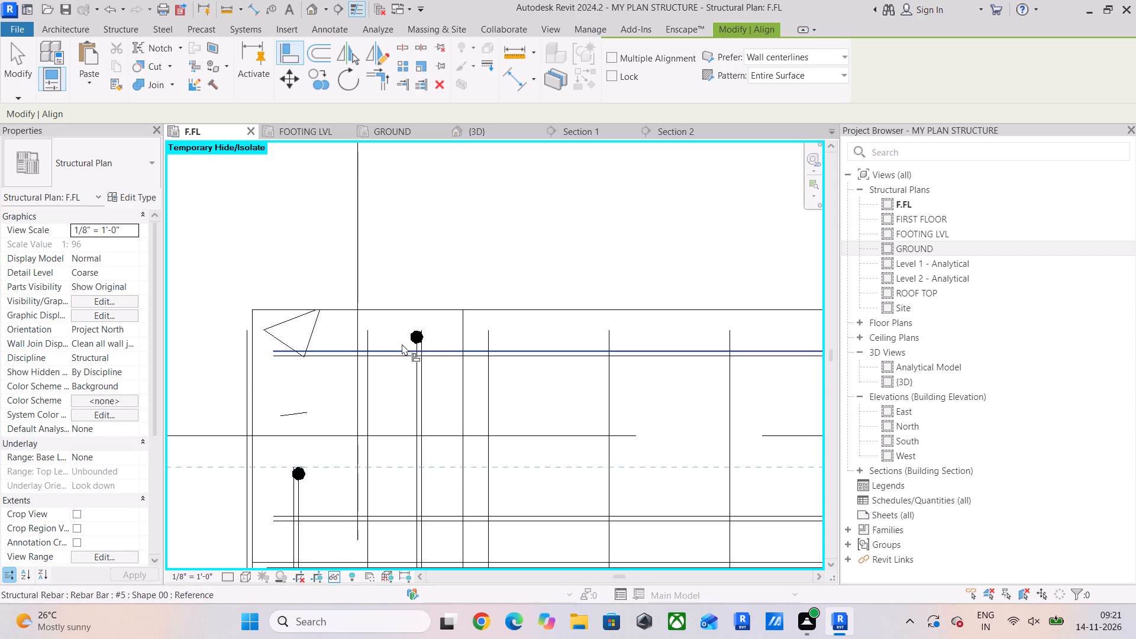
click(308, 412)
click(411, 324)
click(411, 331)
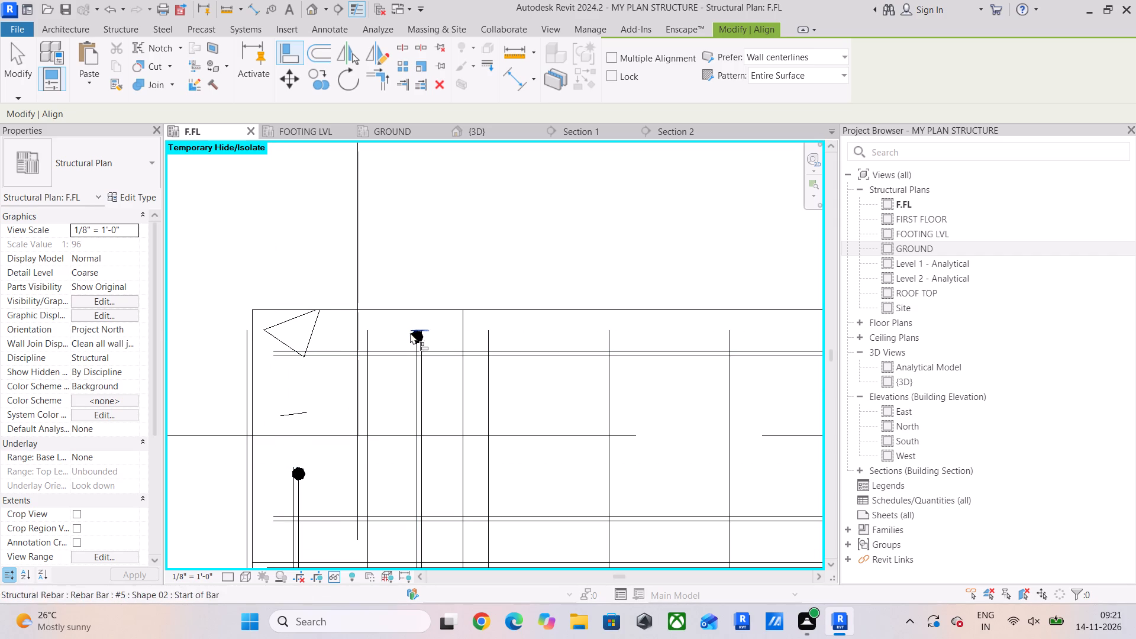
click(301, 464)
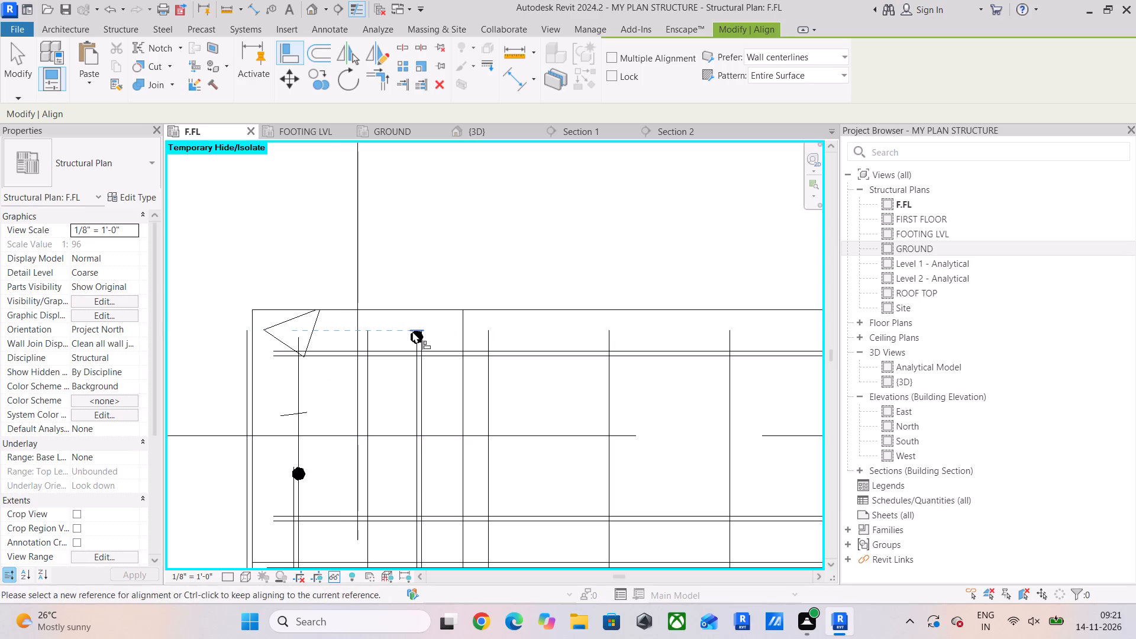
click(413, 331)
click(289, 467)
click(422, 328)
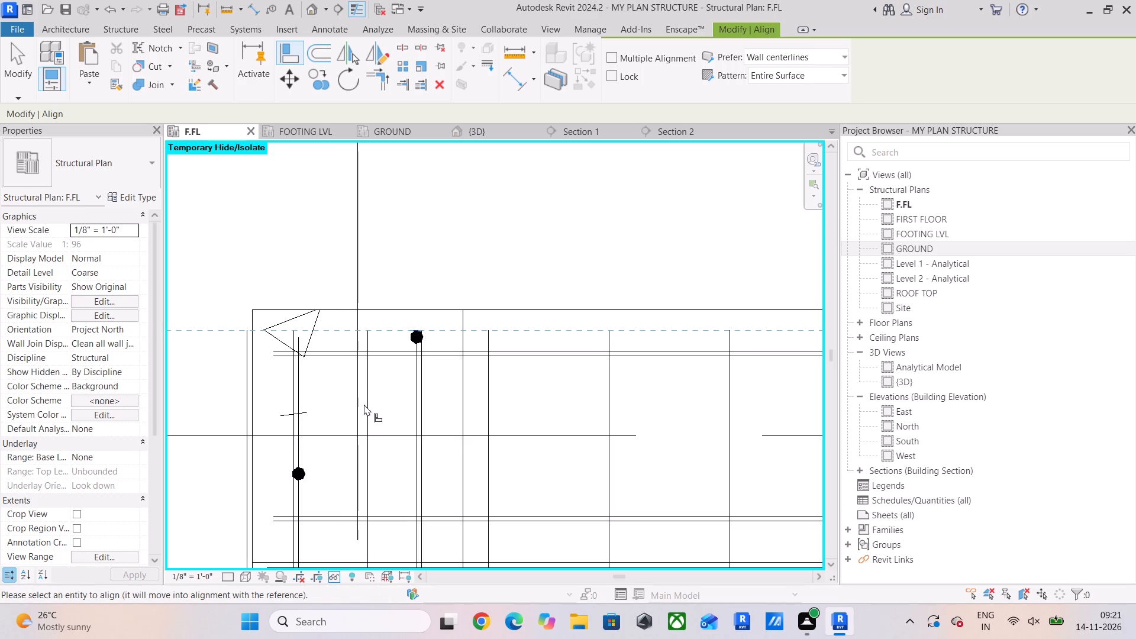
click(307, 463)
Align the west edge beam's outer #5 bars' north ends, south of the next column junction, with the inner hooked bar's north end.
scroll(365, 421, down, 9)
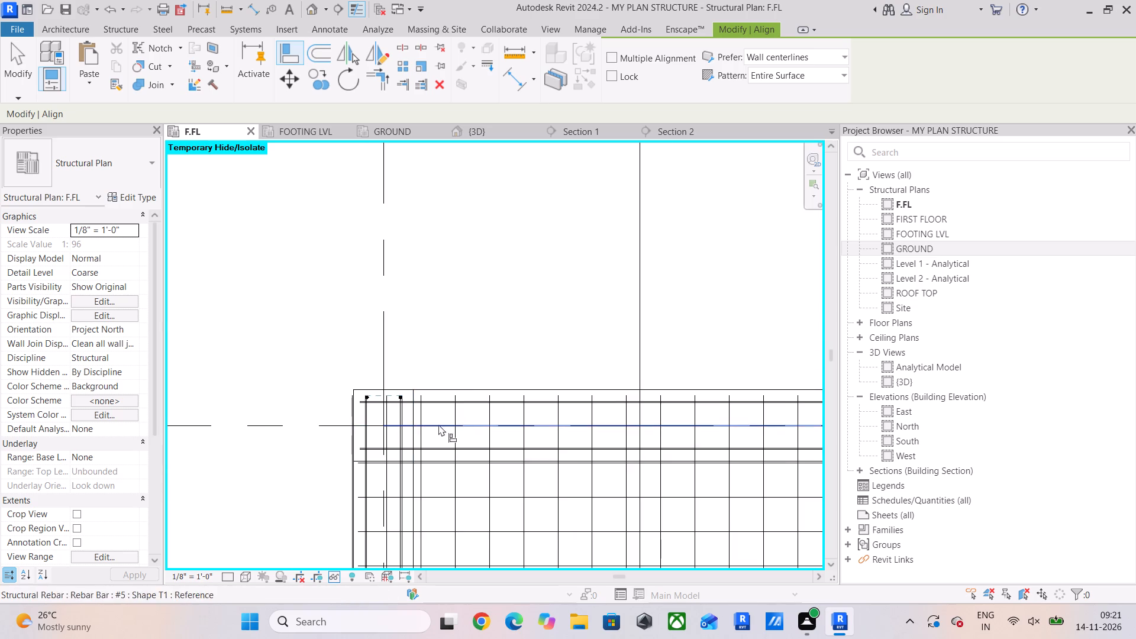
middle_drag(438, 424, 277, 298)
scroll(372, 369, down, 9)
middle_drag(429, 389, 477, 202)
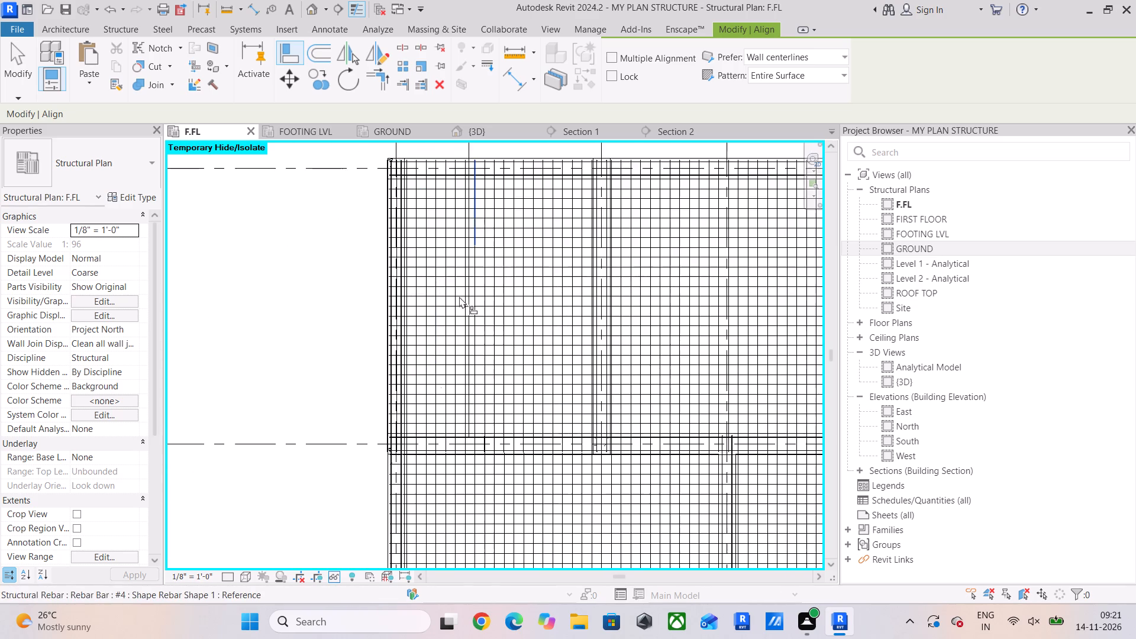
scroll(369, 476, up, 6)
scroll(451, 374, up, 10)
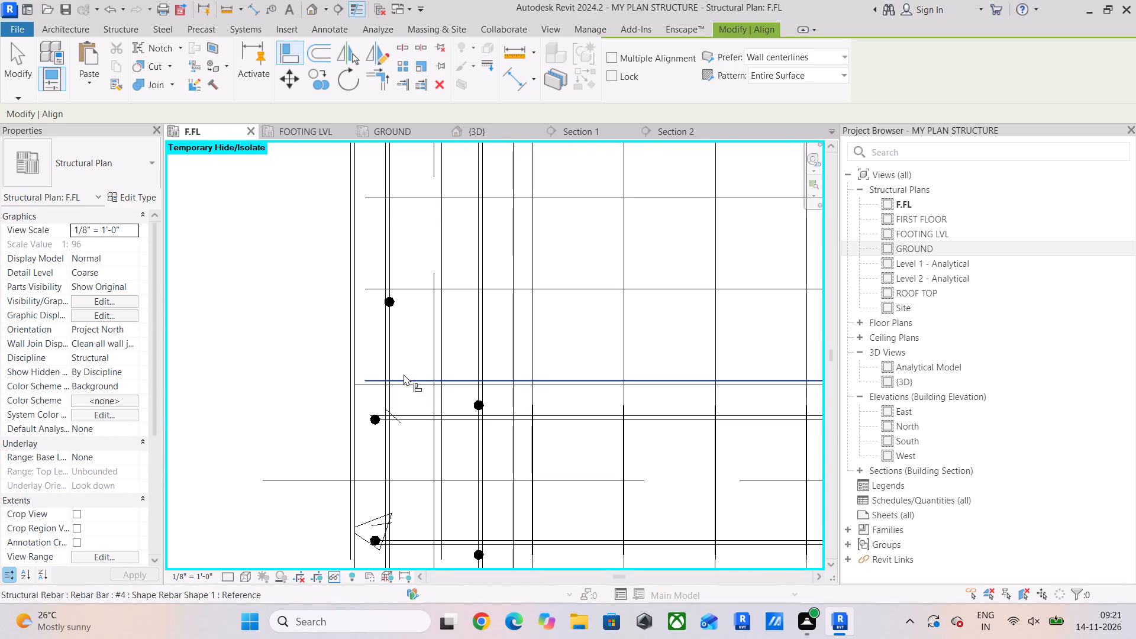
scroll(427, 386, up, 6)
click(543, 415)
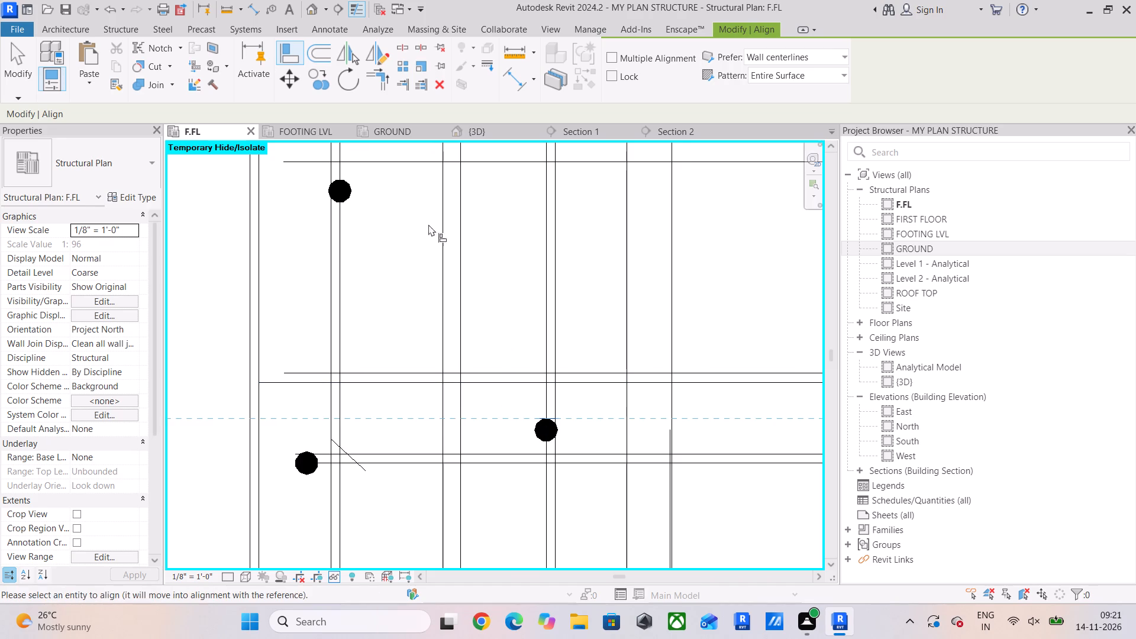
click(344, 177)
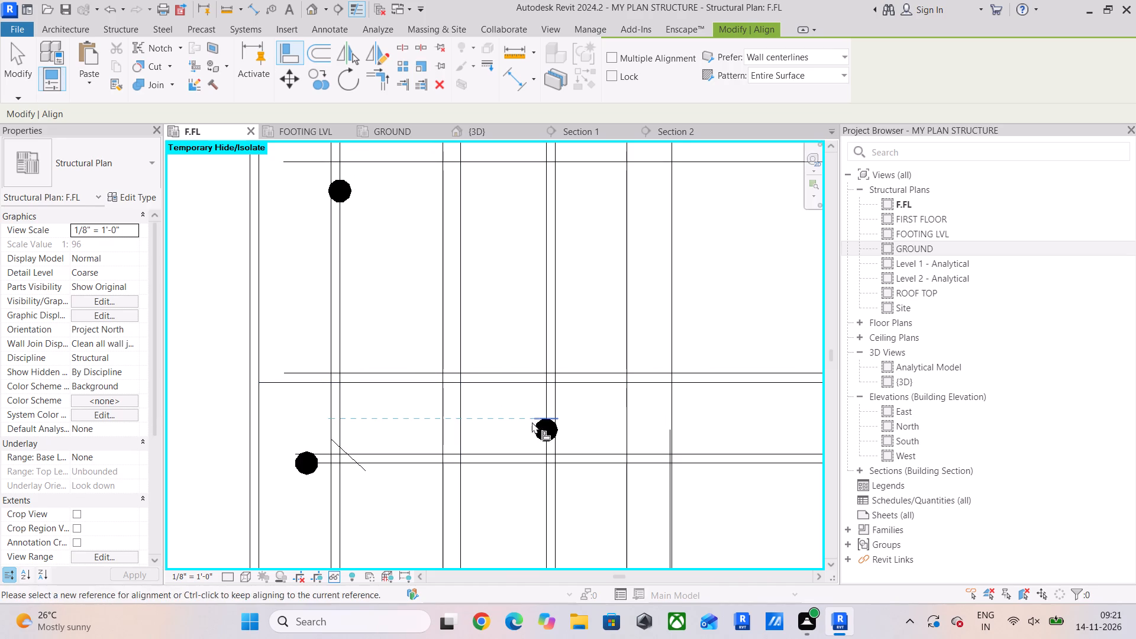
drag(541, 417, 533, 395)
click(345, 178)
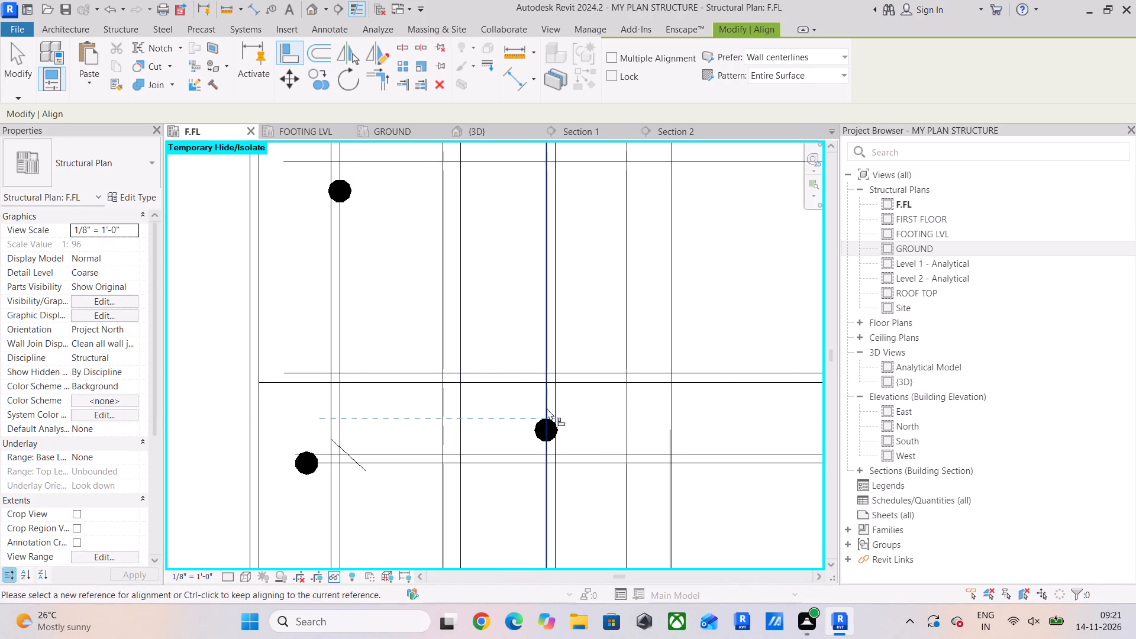
drag(545, 415, 546, 409)
click(341, 180)
Align the outer #5 bars' south ends of the west edge beam's northern segment with the inner hooked bar's south end at this junction.
scroll(406, 367, down, 4)
middle_drag(408, 367, 435, 91)
scroll(488, 330, up, 4)
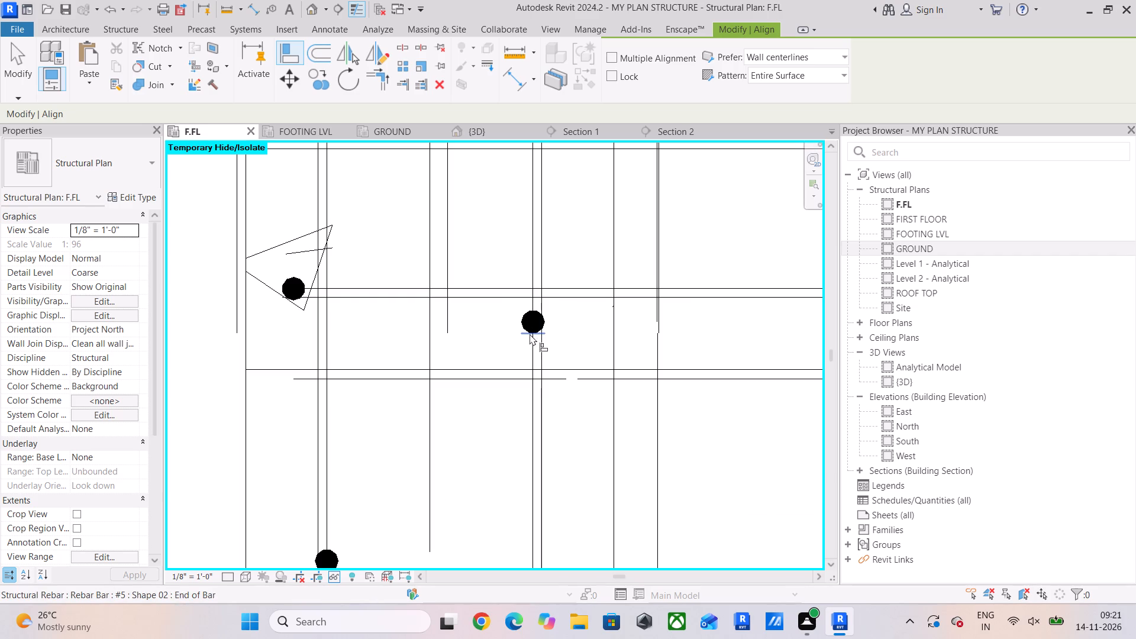
click(522, 335)
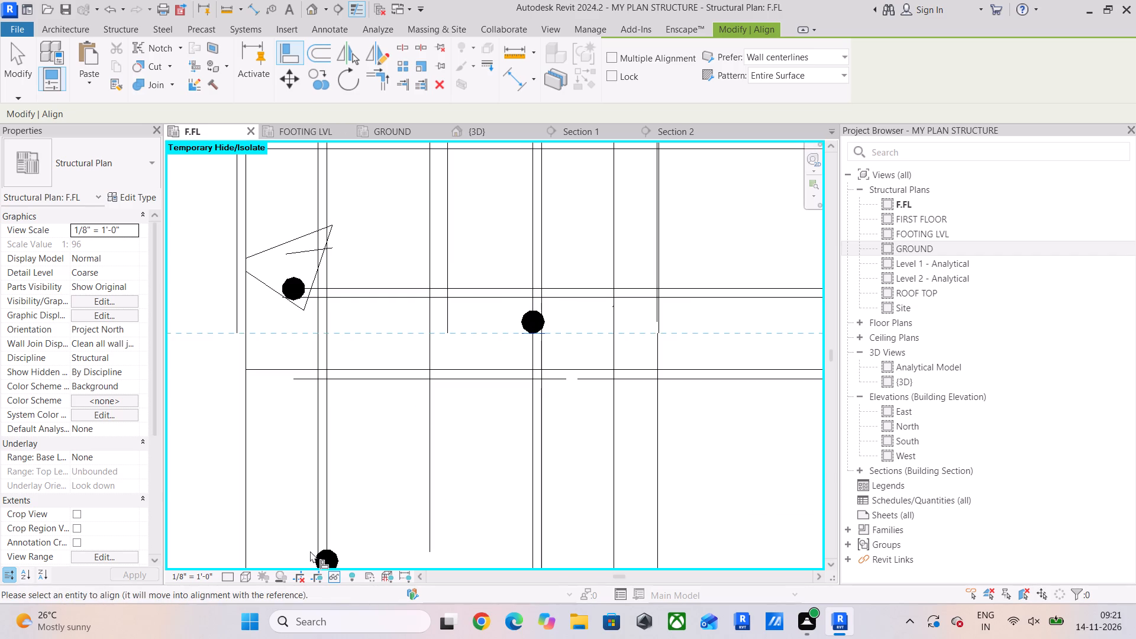
middle_drag(336, 546, 379, 406)
click(382, 437)
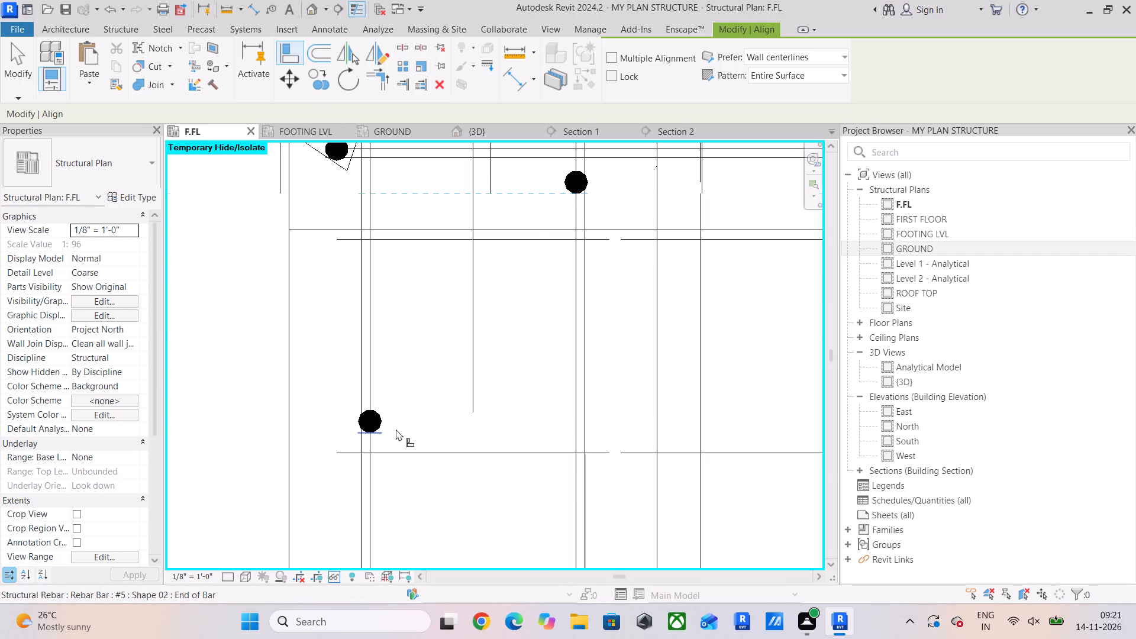
click(569, 192)
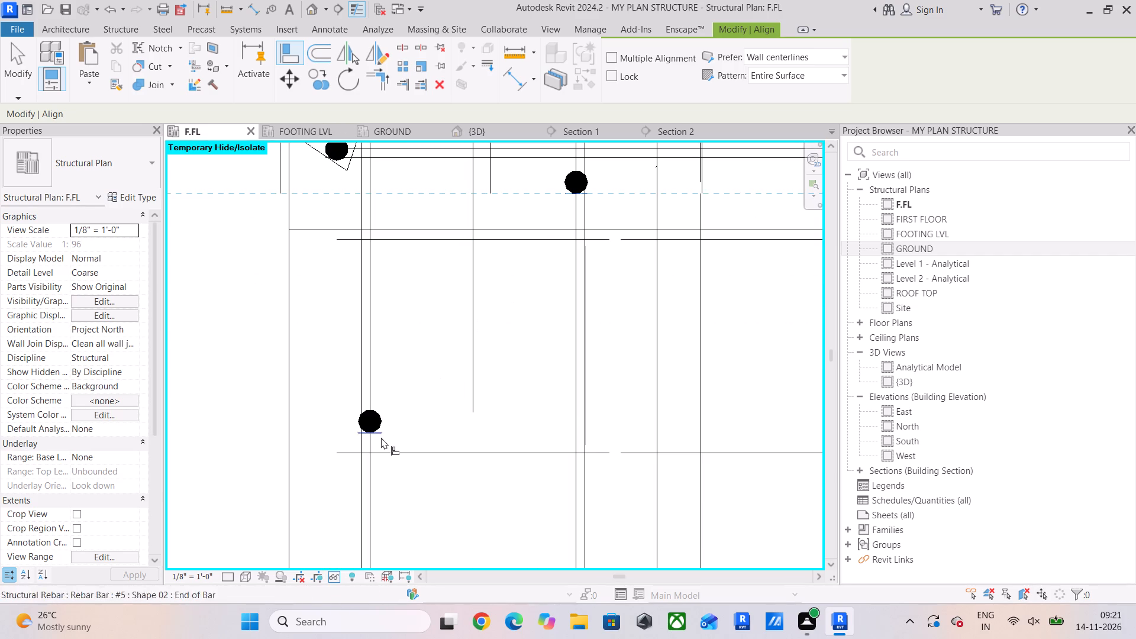
click(377, 435)
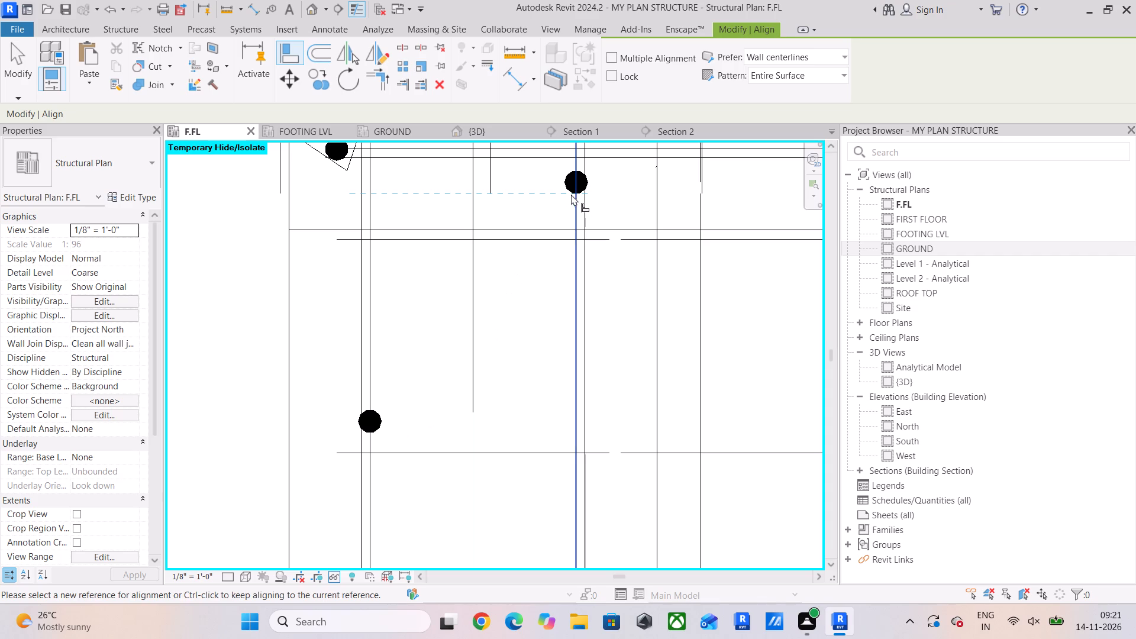
click(564, 191)
click(386, 433)
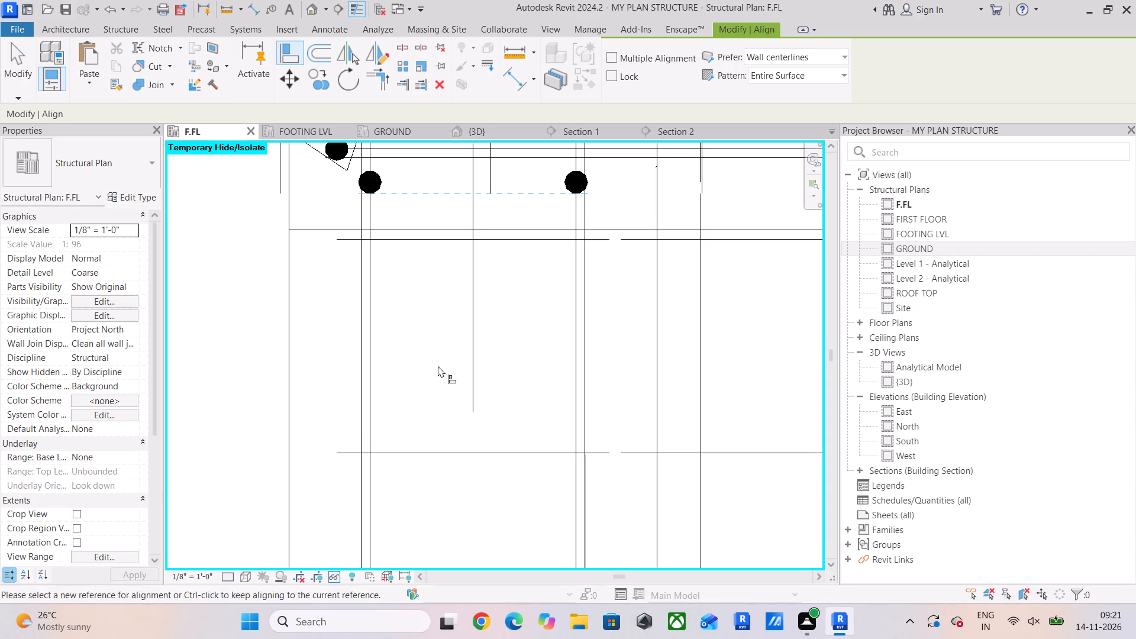
Examine the #5 bar ends at the interior column junction to the east and at the next west edge column to the south.
scroll(439, 354, down, 4)
middle_drag(439, 354, 420, 404)
scroll(420, 404, down, 7)
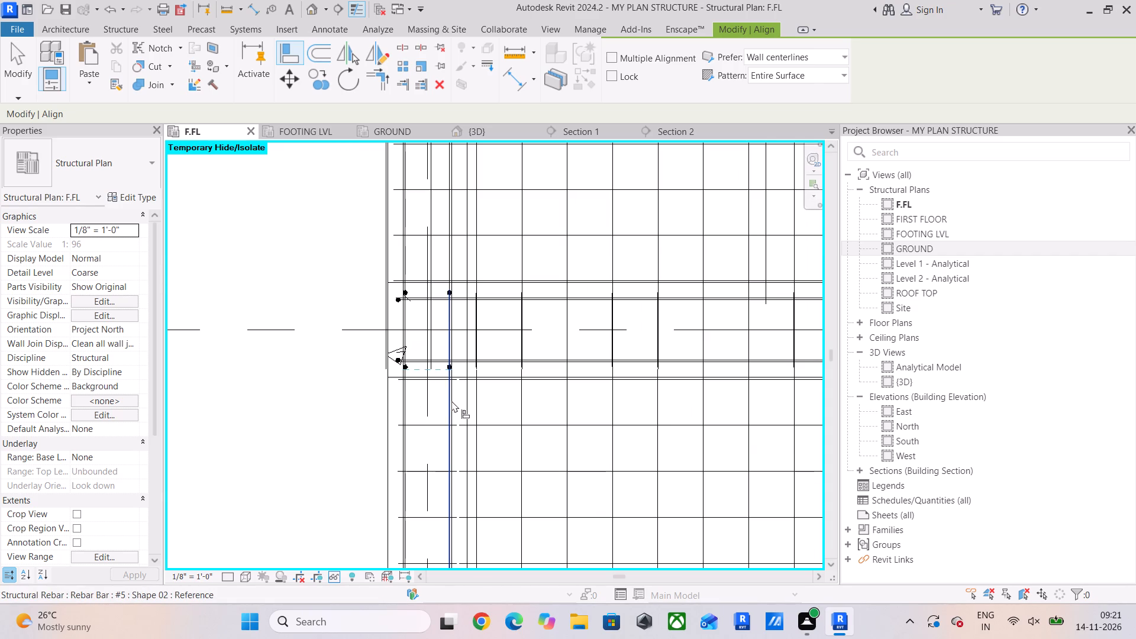
middle_drag(499, 392, 238, 417)
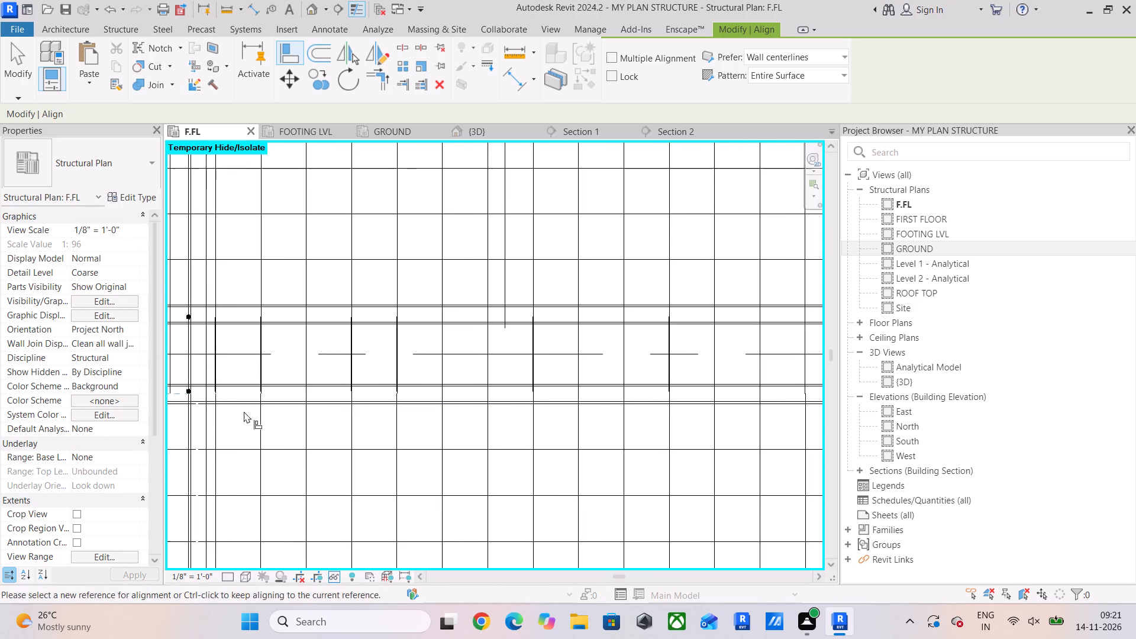
scroll(515, 409, down, 6)
middle_drag(604, 408, 459, 408)
scroll(647, 384, up, 10)
scroll(645, 389, down, 2)
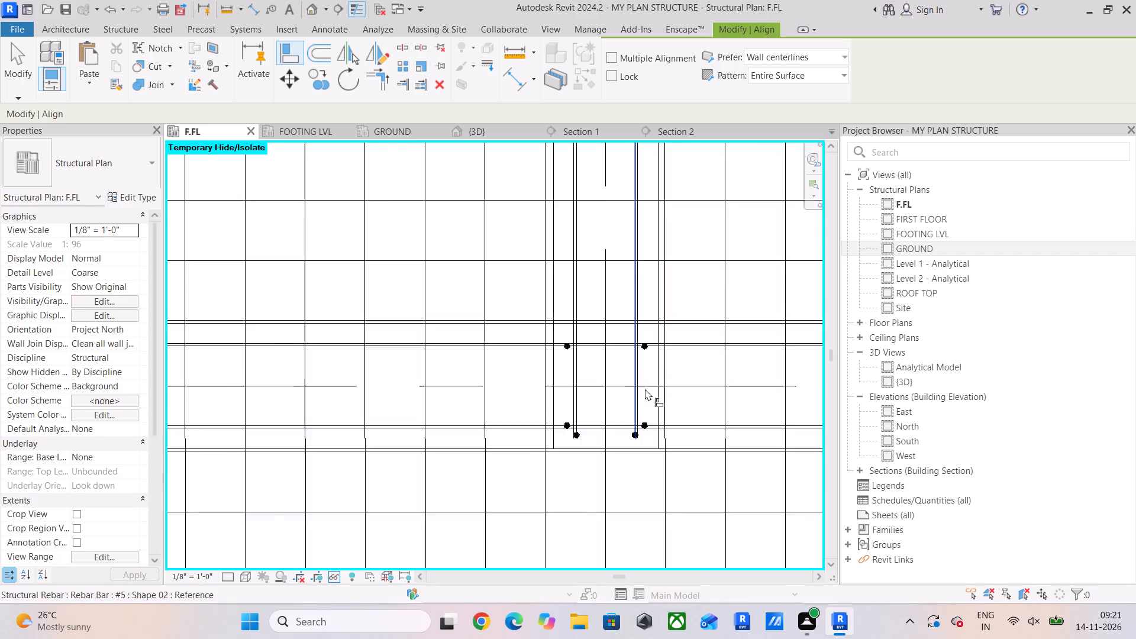
scroll(645, 389, down, 13)
middle_drag(650, 406, 492, 156)
middle_drag(308, 405, 370, 363)
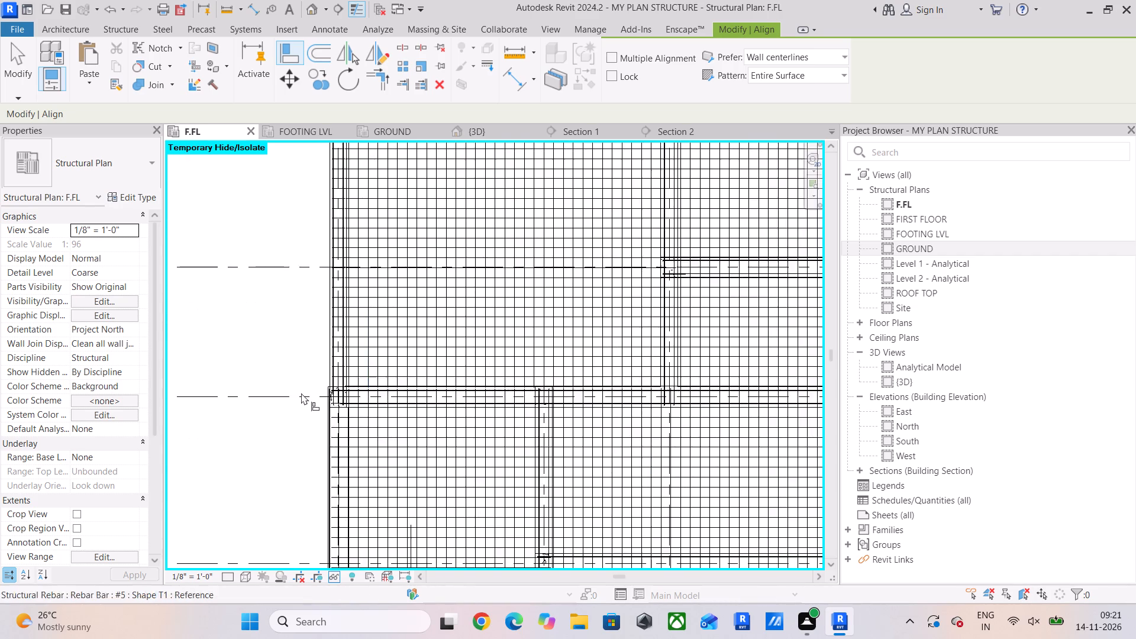
scroll(301, 393, up, 6)
scroll(398, 406, up, 6)
scroll(398, 406, down, 9)
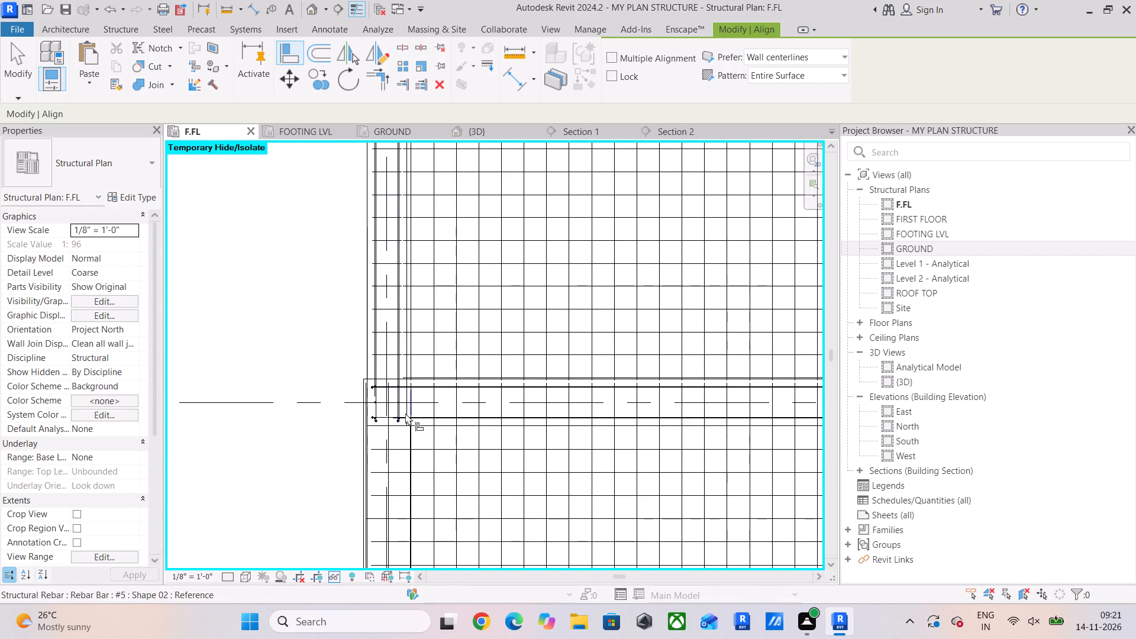
Align the south edge beam's lower #5 bars' west ends with its upper hooked bar's west end in the beam's west-end column.
scroll(405, 413, down, 3)
middle_drag(431, 434, 413, 235)
middle_drag(547, 537, 440, 412)
scroll(499, 425, up, 11)
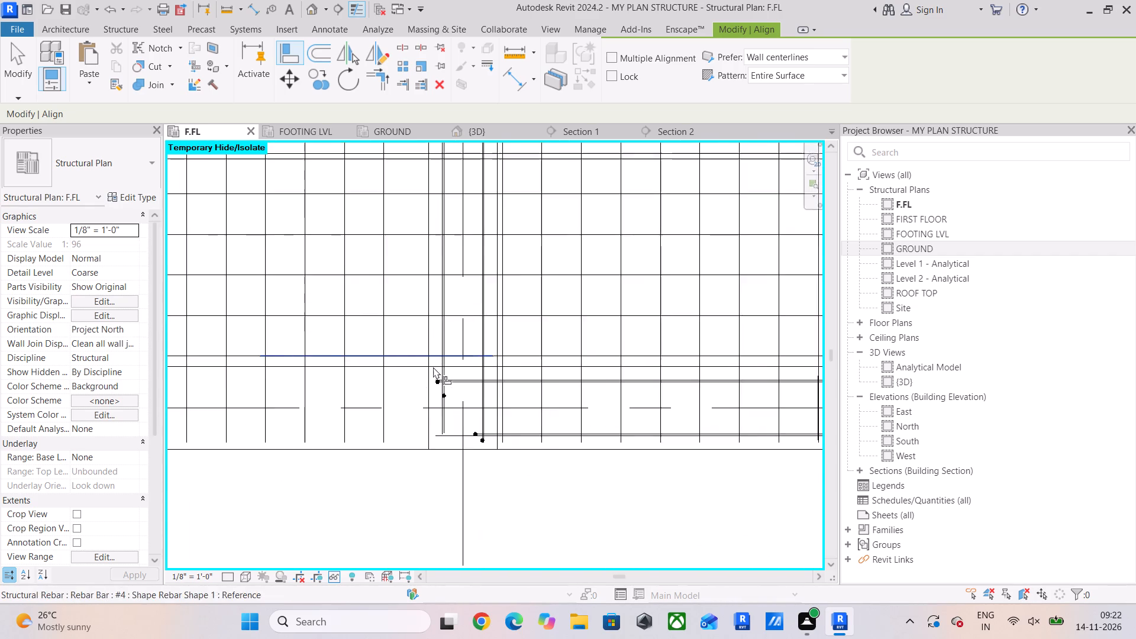
scroll(458, 415, up, 9)
middle_drag(499, 470, 486, 392)
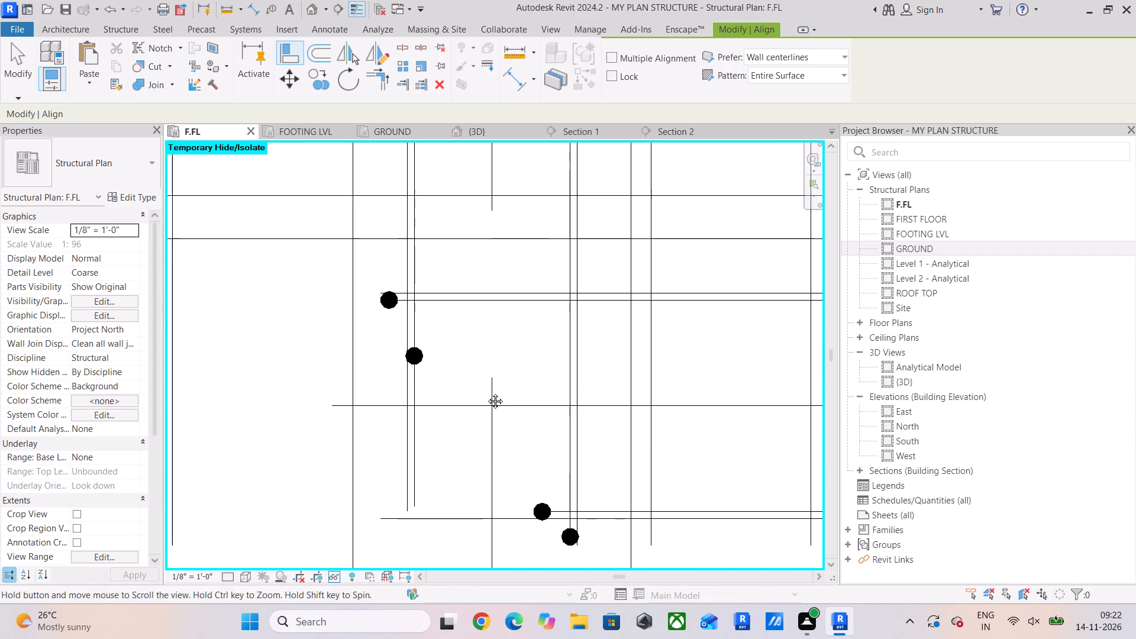
middle_drag(486, 392, 472, 321)
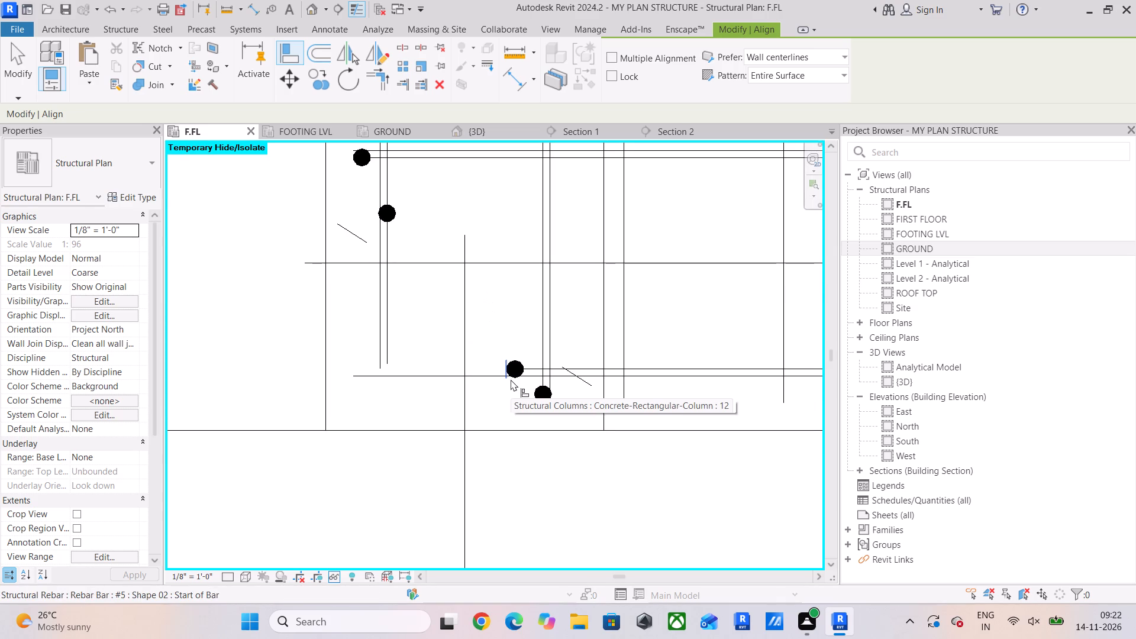
click(354, 163)
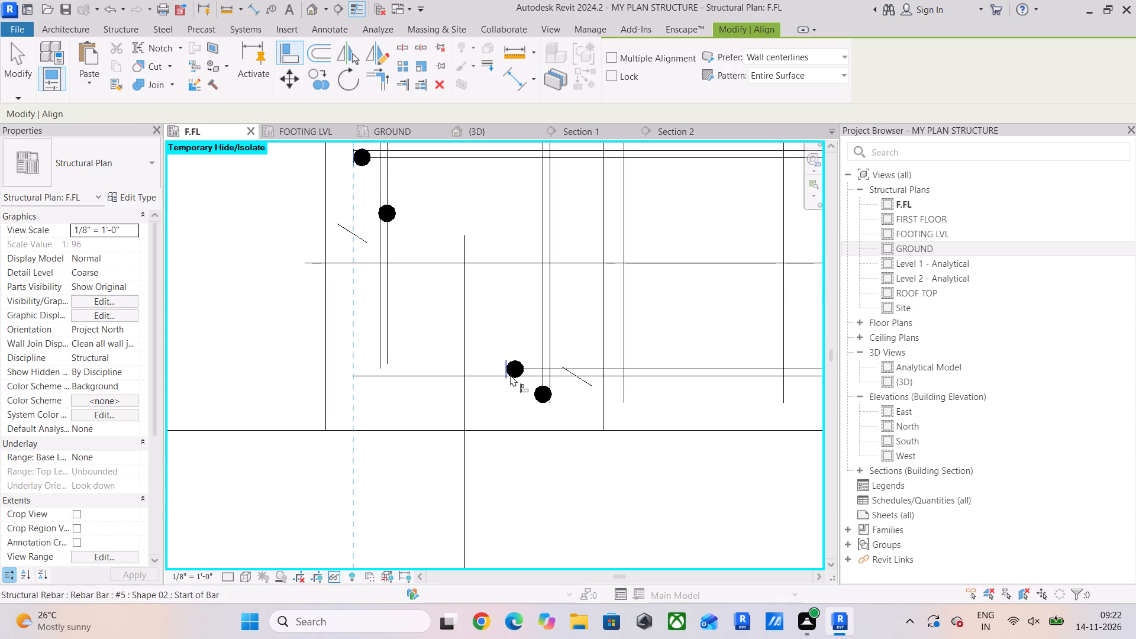
click(511, 375)
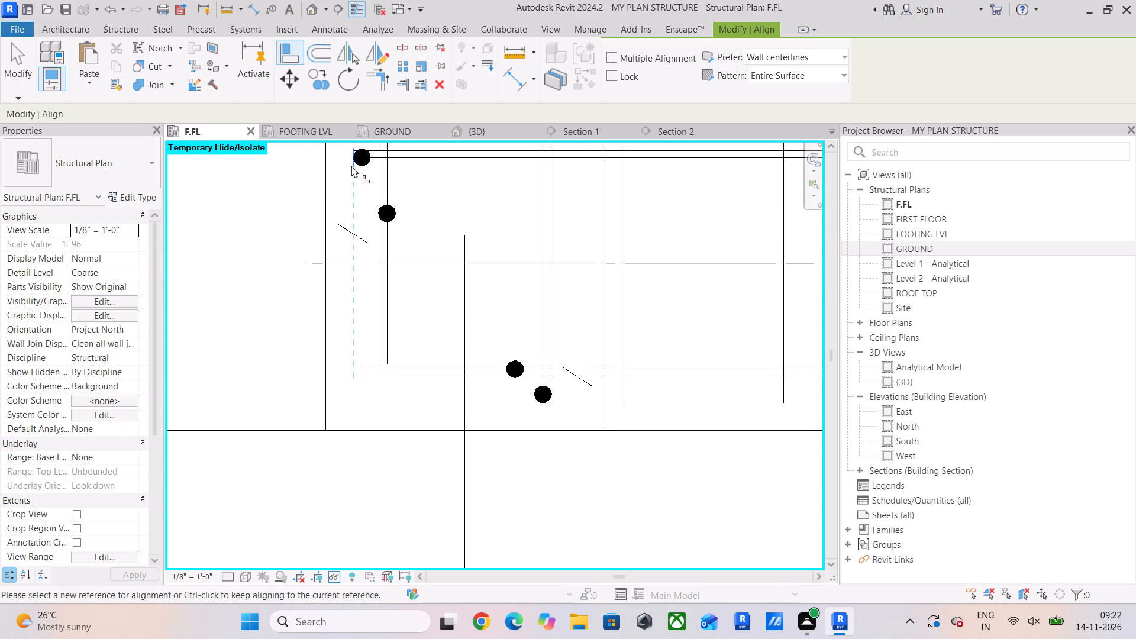
click(351, 166)
click(506, 368)
Align the north-south beam's west hooked #5 bar's south end with its east hooked bar's south end in the same column.
middle_drag(464, 369, 499, 460)
click(576, 497)
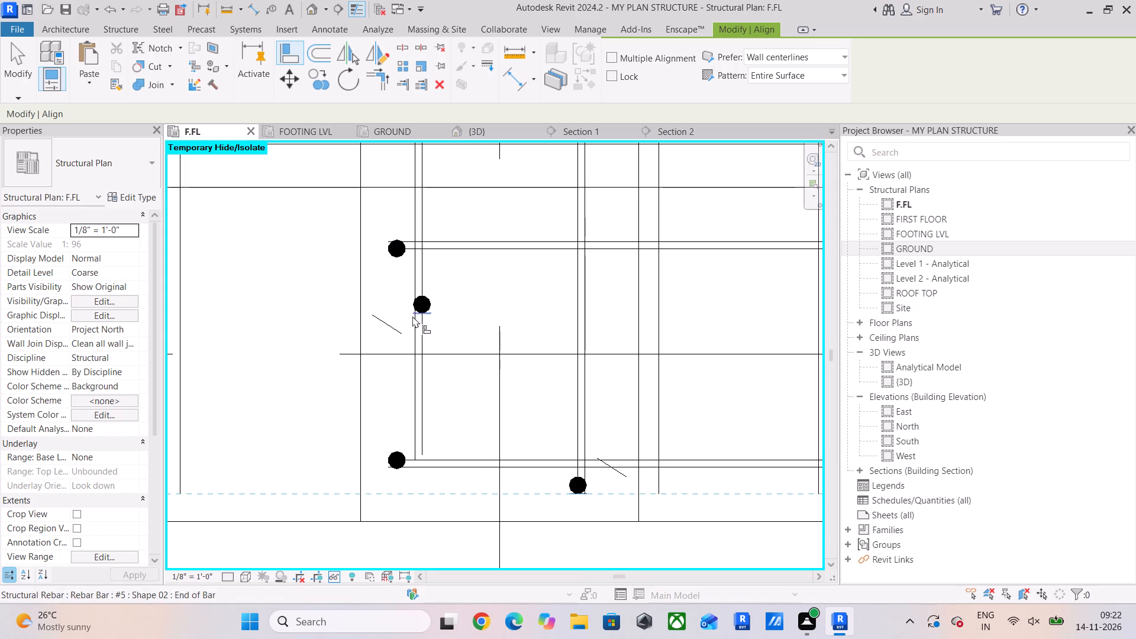
click(421, 314)
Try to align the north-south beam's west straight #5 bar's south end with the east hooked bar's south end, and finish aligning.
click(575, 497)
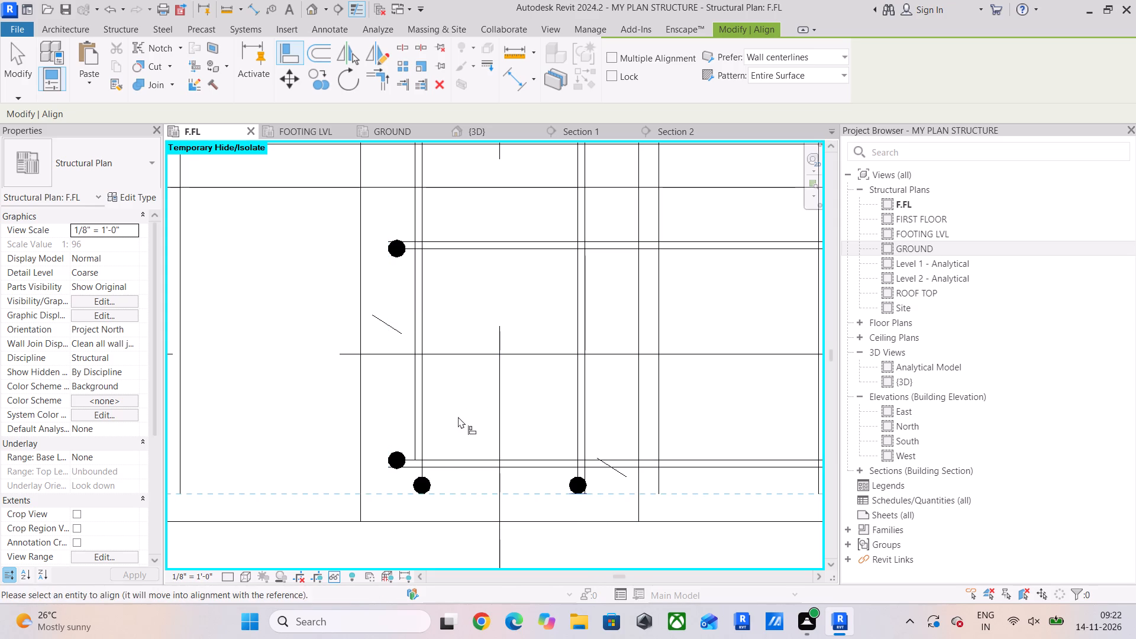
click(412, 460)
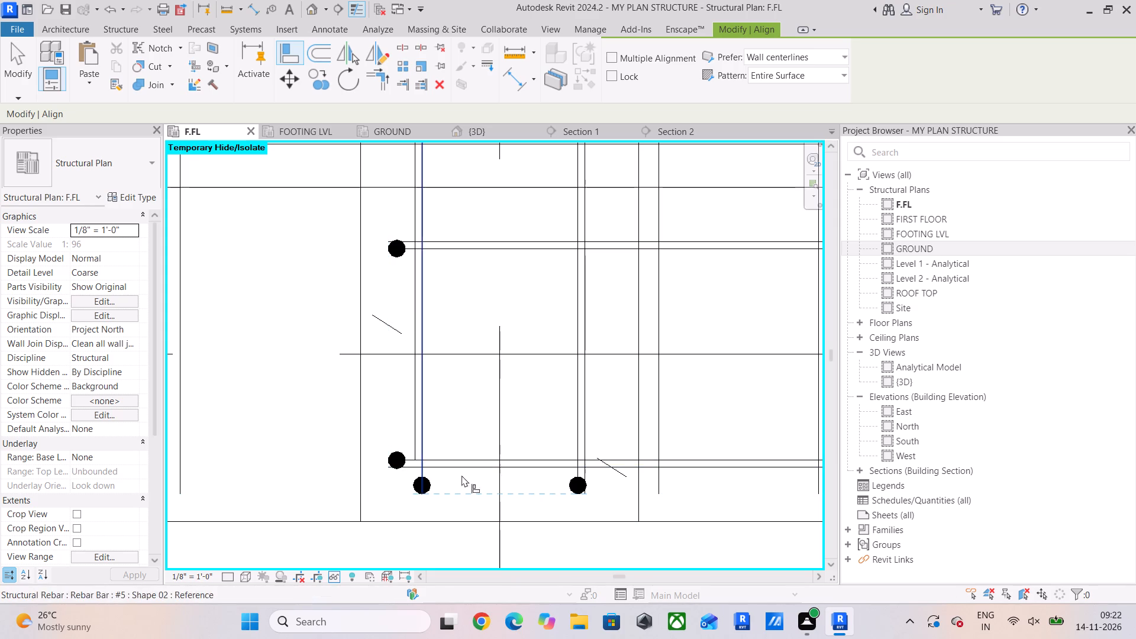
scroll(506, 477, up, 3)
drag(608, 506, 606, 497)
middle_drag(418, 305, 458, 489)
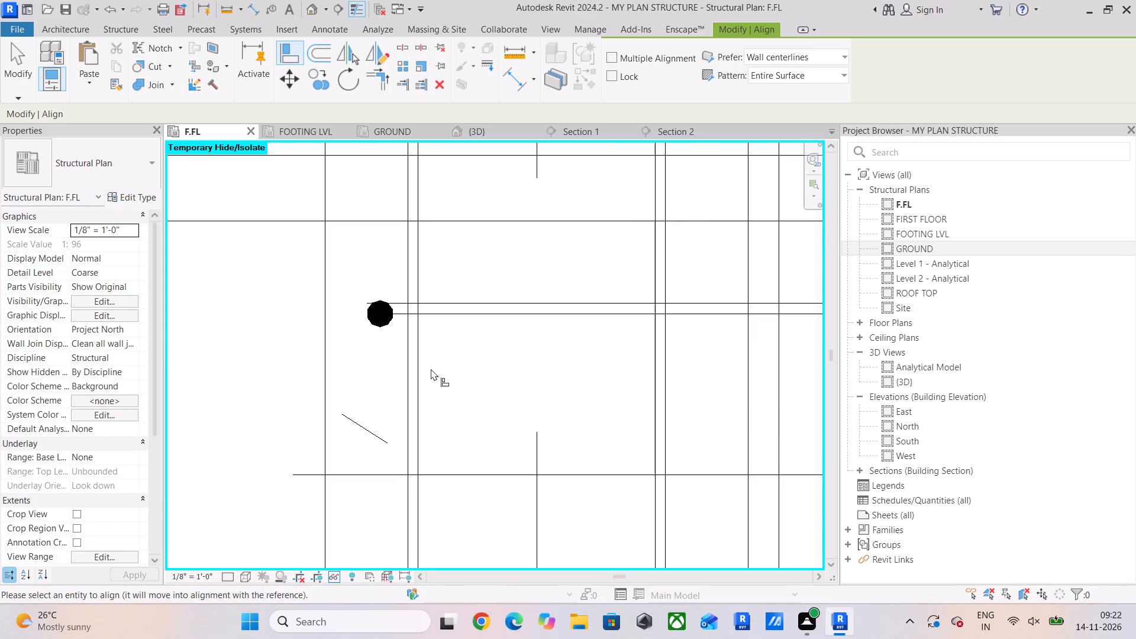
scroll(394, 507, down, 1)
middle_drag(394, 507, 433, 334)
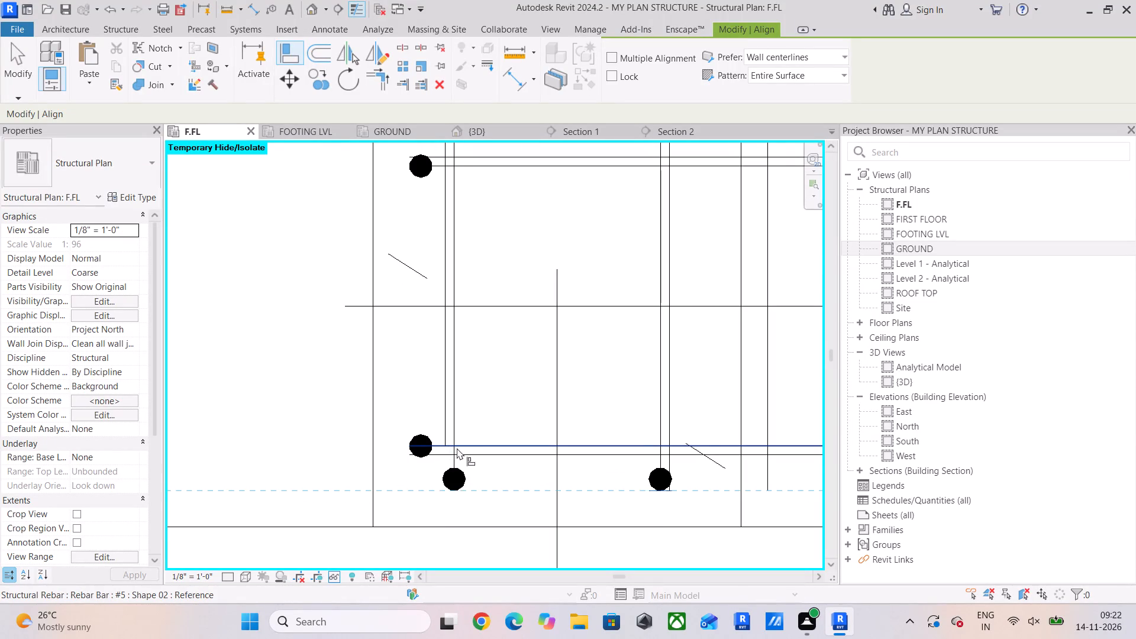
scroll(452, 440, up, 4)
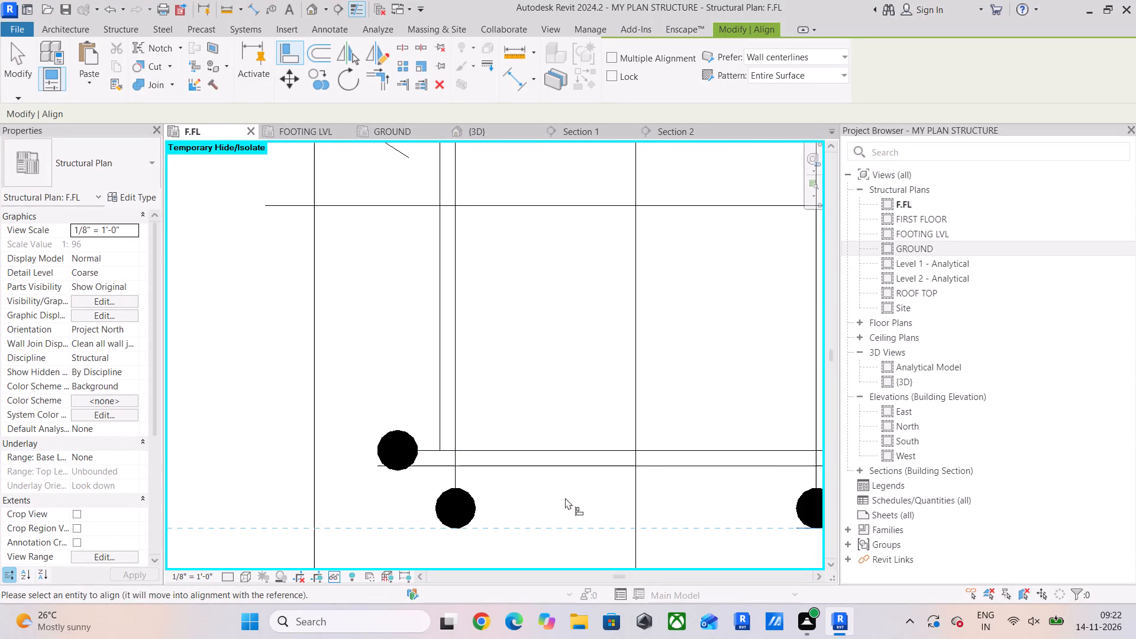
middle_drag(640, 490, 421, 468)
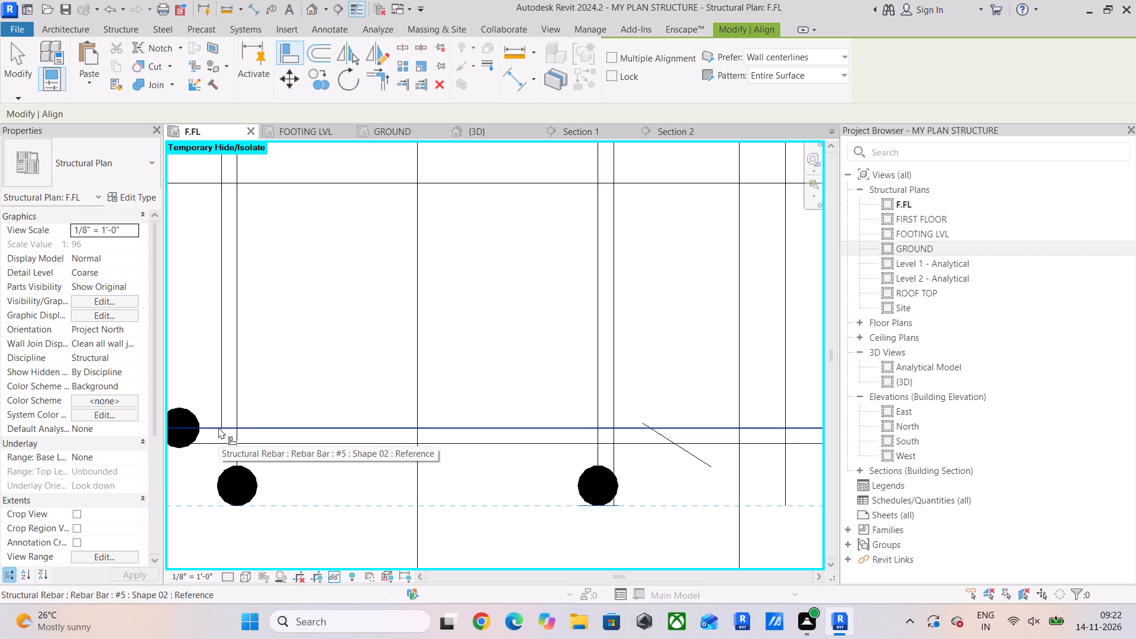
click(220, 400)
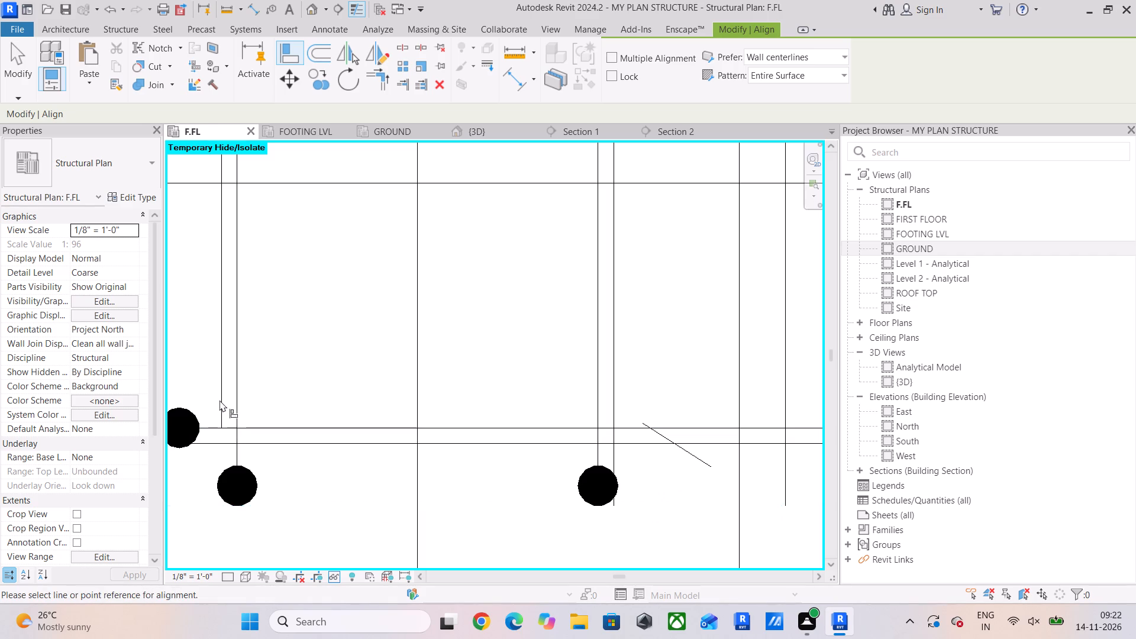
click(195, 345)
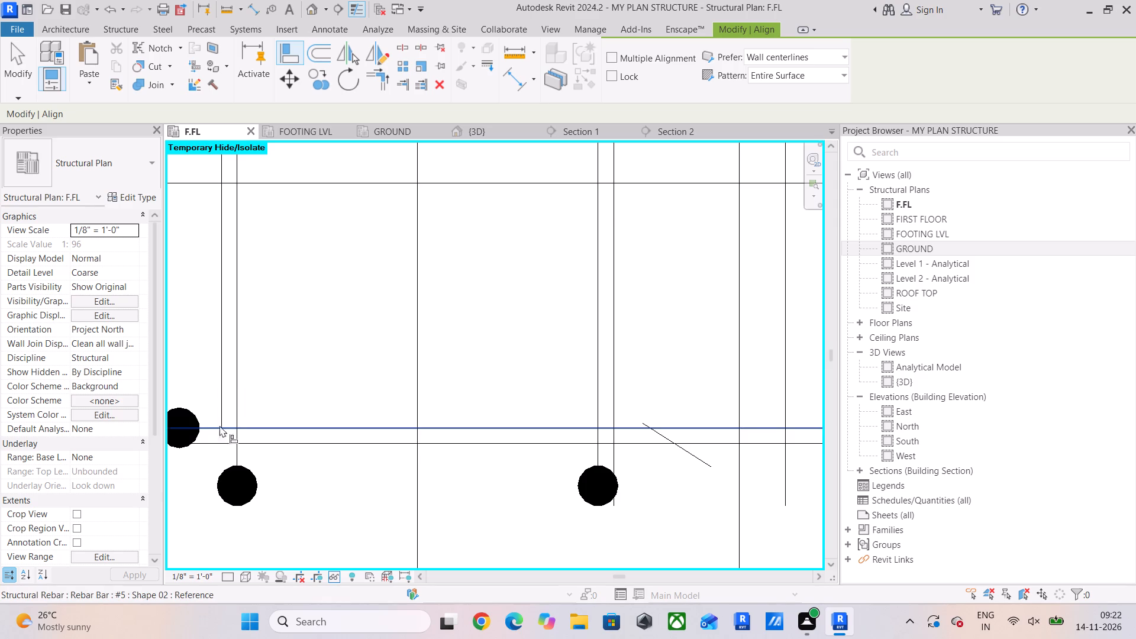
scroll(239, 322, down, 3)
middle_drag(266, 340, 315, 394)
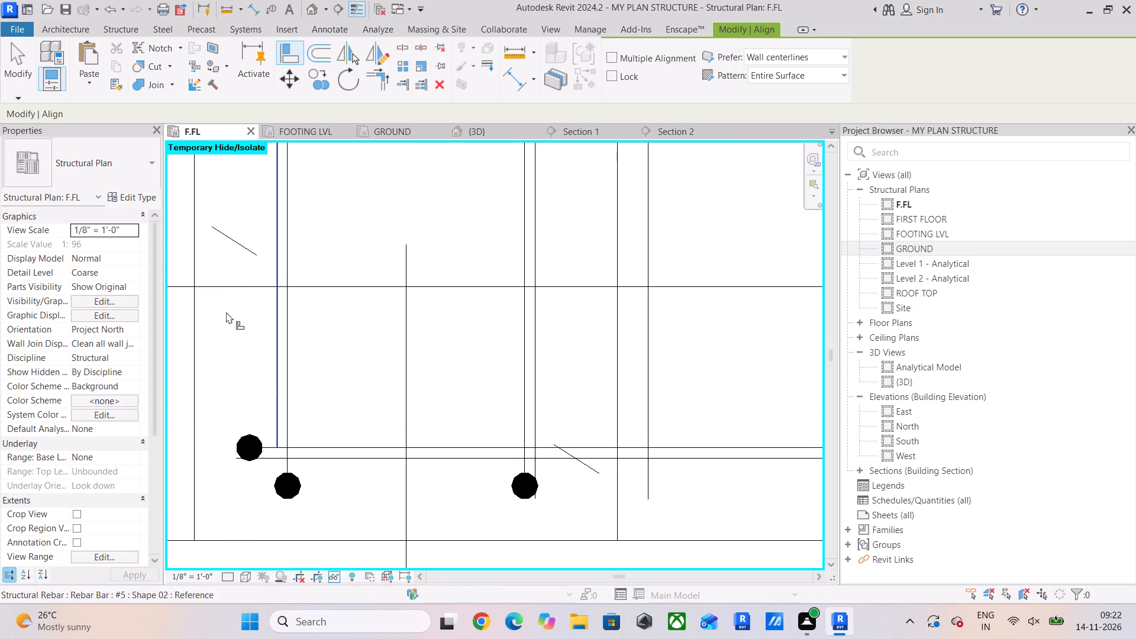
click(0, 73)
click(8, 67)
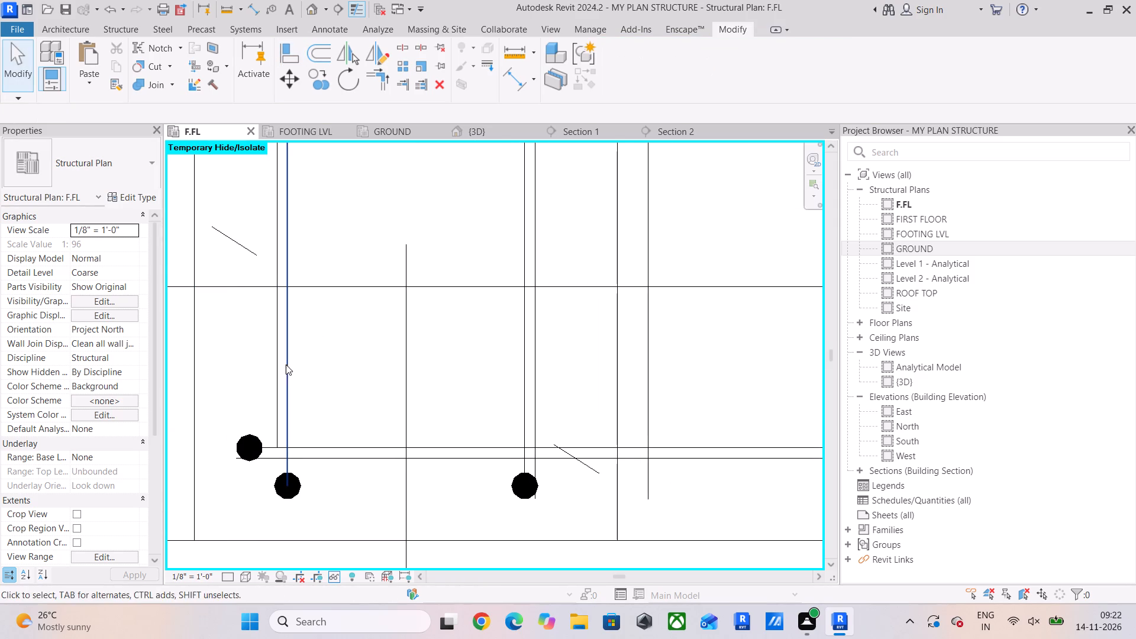
Stretch the north-south beam's west straight #5 bar south to about the hooked bars' south ends in the column.
click(276, 373)
drag(279, 456, 276, 486)
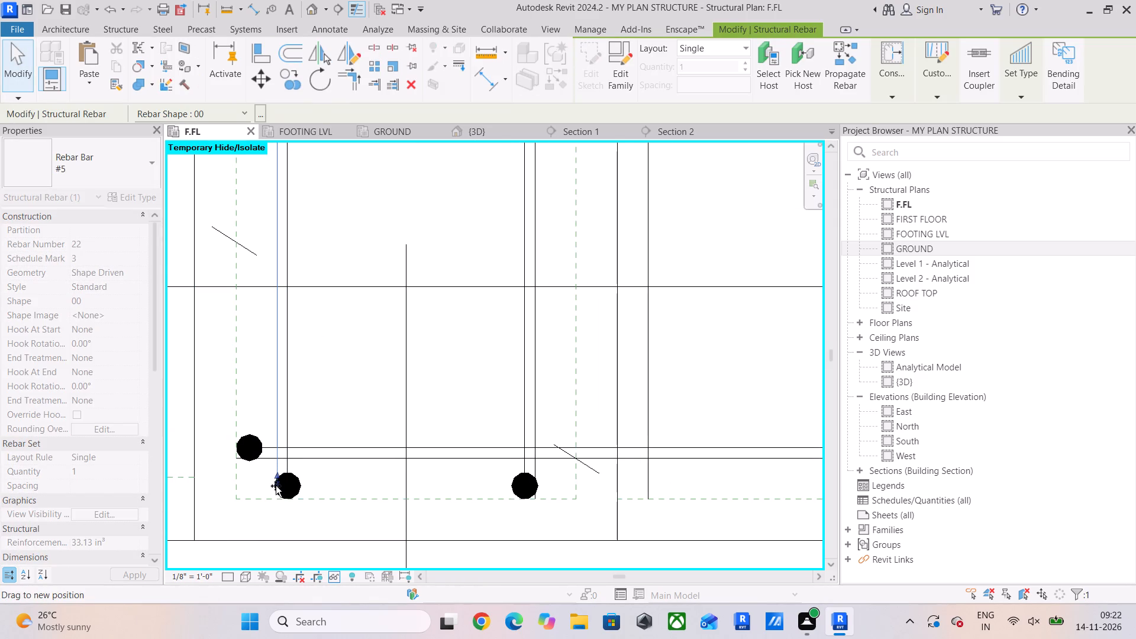
drag(276, 486, 275, 493)
click(352, 485)
scroll(382, 479, down, 5)
middle_drag(383, 478, 370, 519)
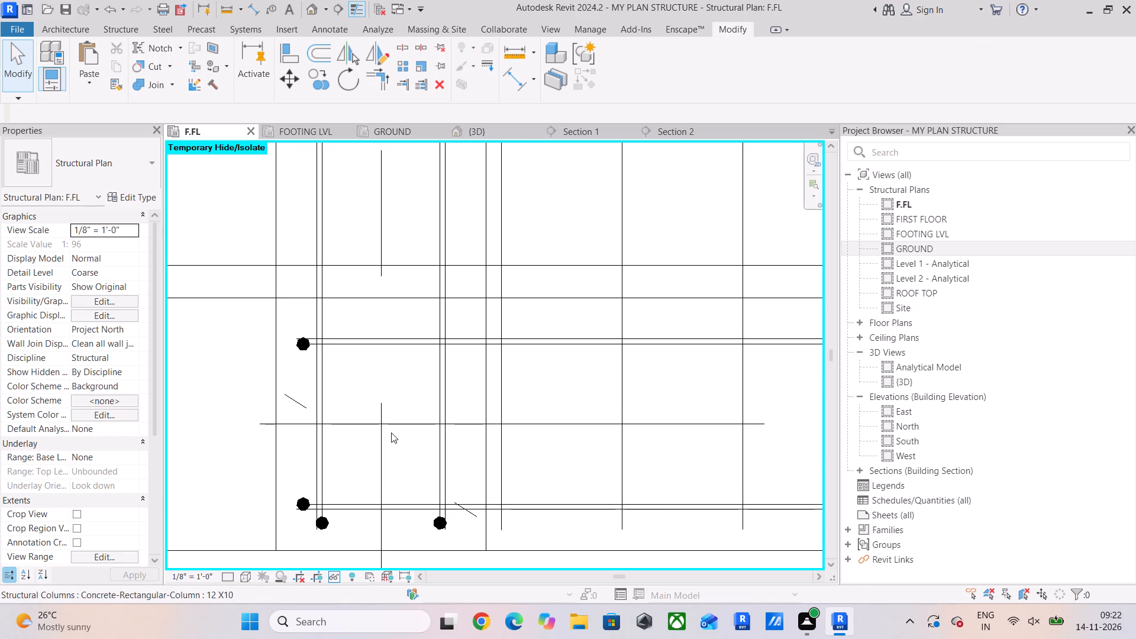
Examine the #5 beam bar ends at the south edge beam's east-end column and the columns north of it.
scroll(351, 469, down, 6)
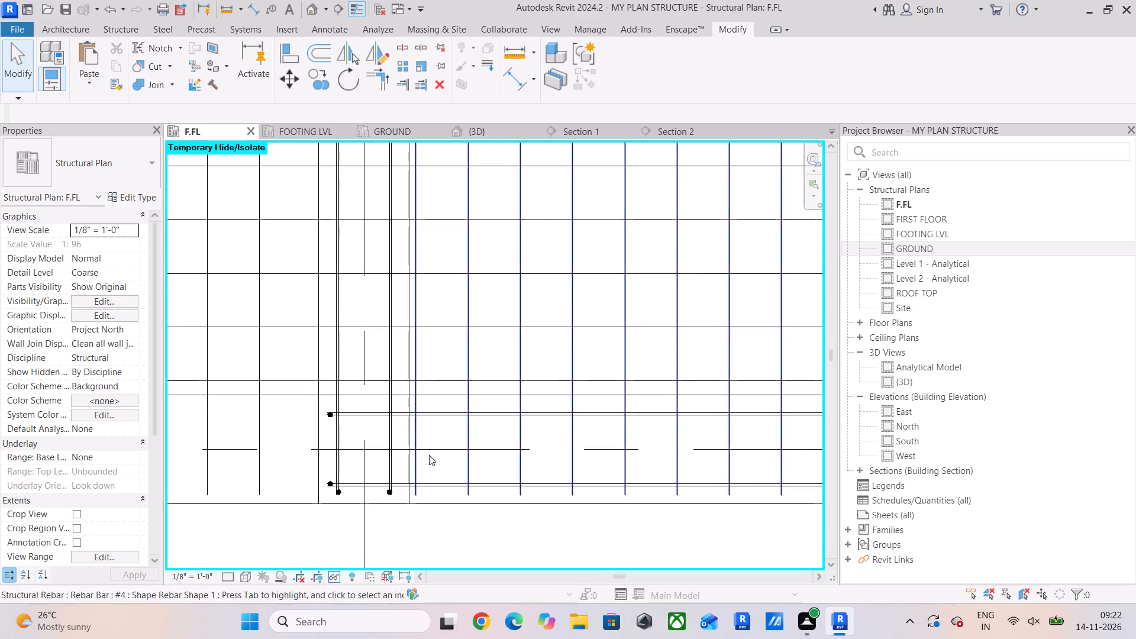
scroll(429, 455, down, 6)
middle_drag(696, 441, 379, 466)
middle_drag(650, 466, 468, 459)
scroll(570, 443, up, 6)
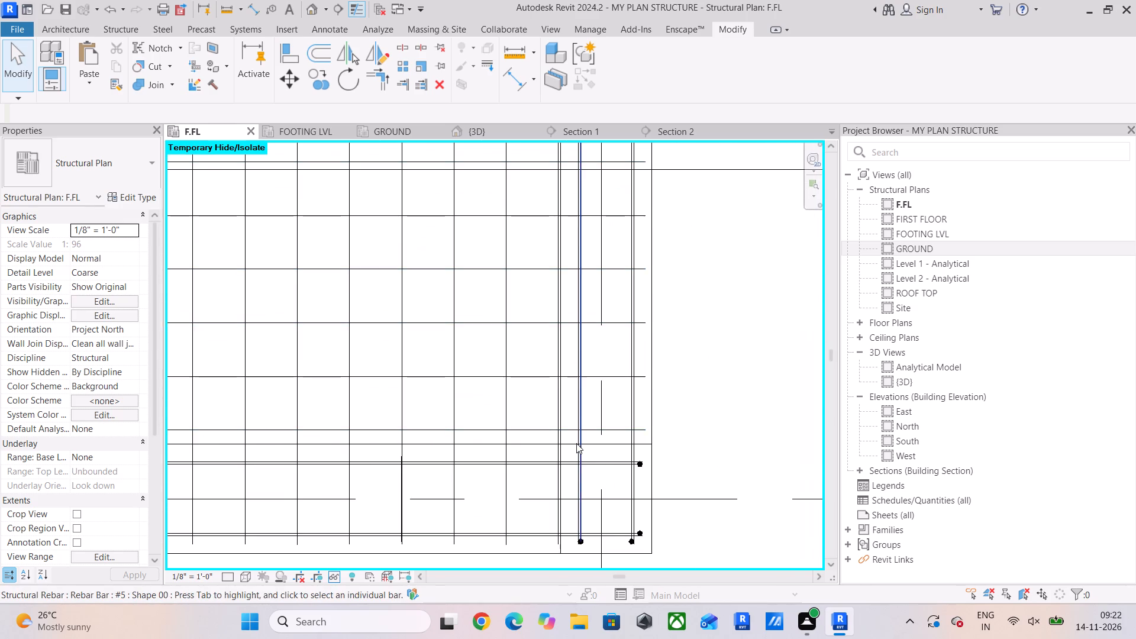
scroll(576, 443, down, 12)
middle_drag(601, 431, 630, 571)
scroll(633, 448, up, 5)
scroll(551, 381, up, 8)
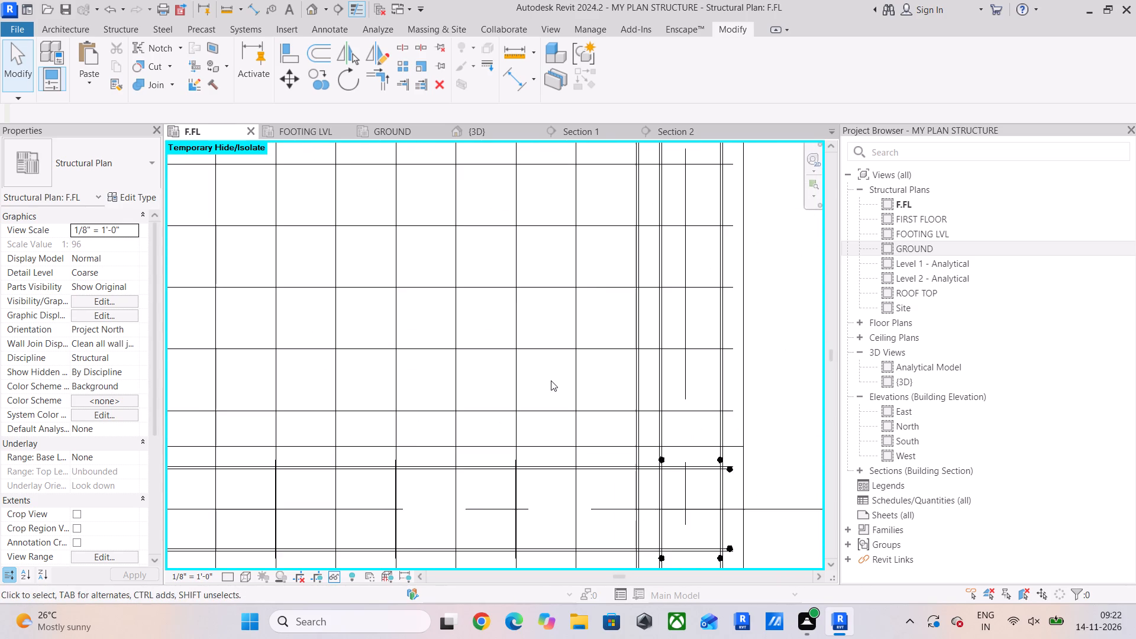
scroll(553, 382, down, 12)
scroll(304, 414, up, 10)
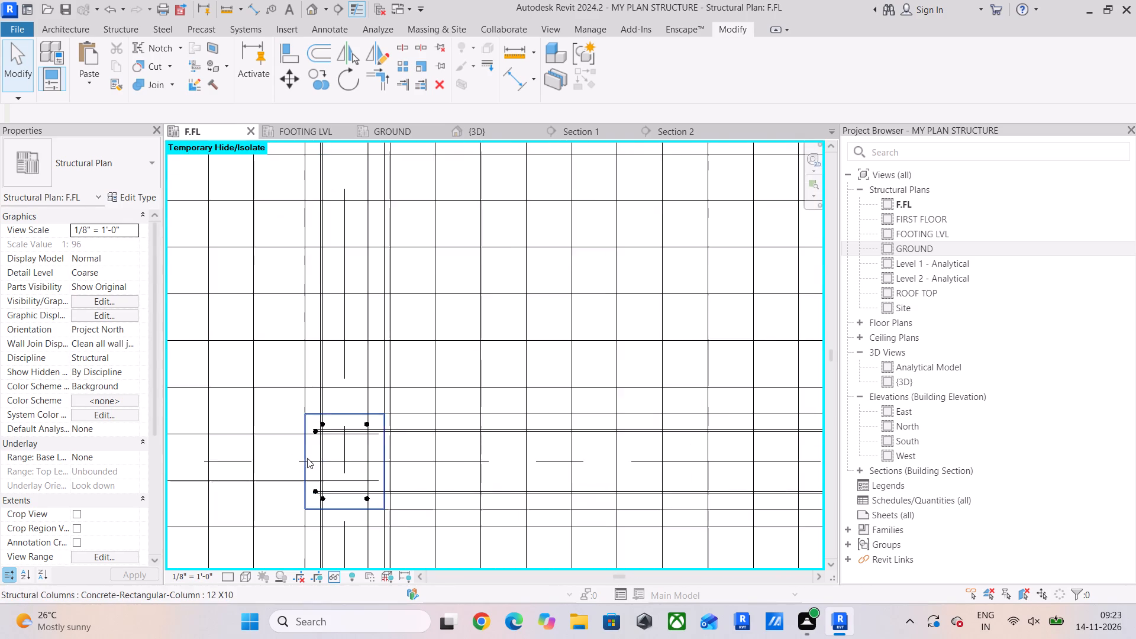
scroll(307, 458, up, 2)
scroll(308, 458, down, 12)
scroll(336, 247, up, 11)
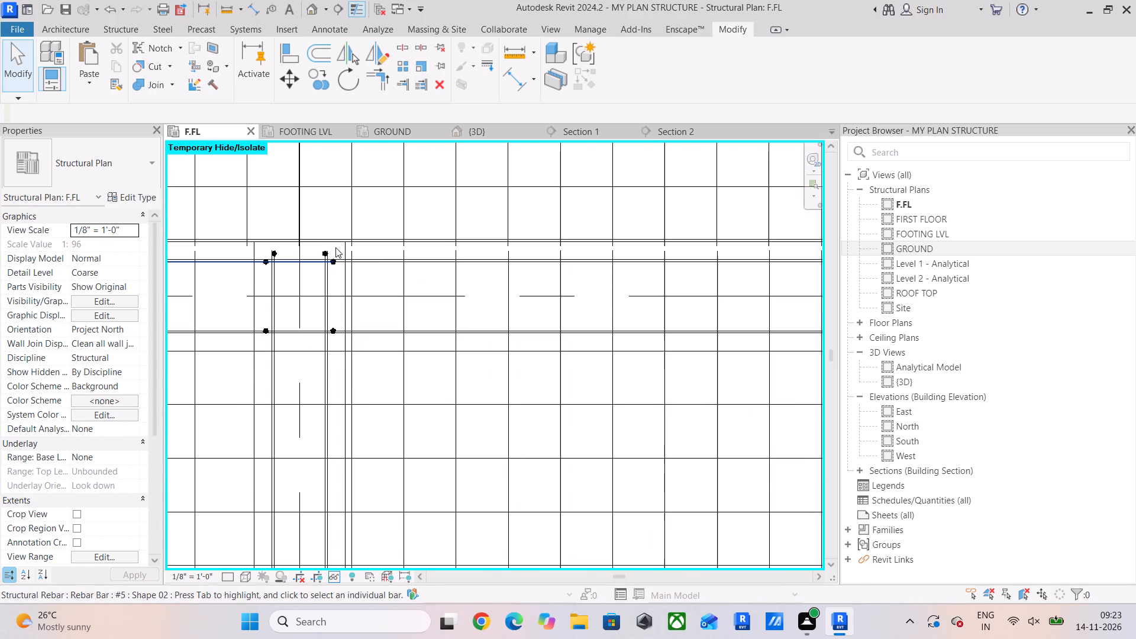
scroll(371, 278, down, 5)
scroll(650, 329, down, 2)
scroll(701, 298, up, 6)
scroll(702, 296, down, 6)
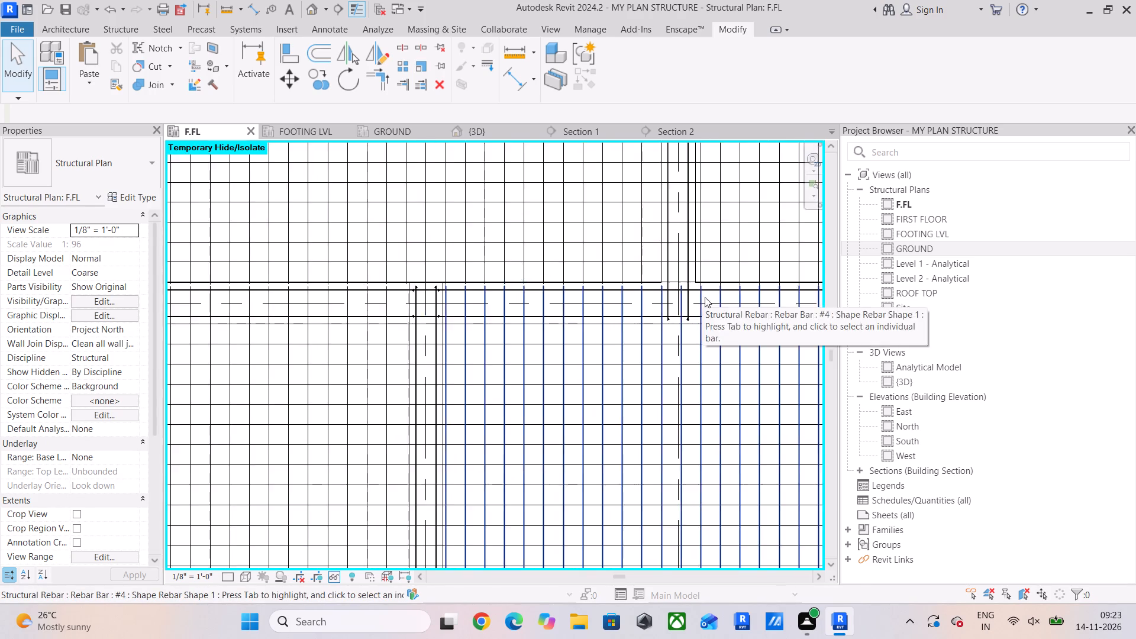
Align the south ends of the north-south edge beam's east #5 bars with its west hooked bar's south end in the east edge column.
middle_drag(705, 298, 206, 330)
scroll(477, 319, up, 5)
scroll(567, 346, up, 6)
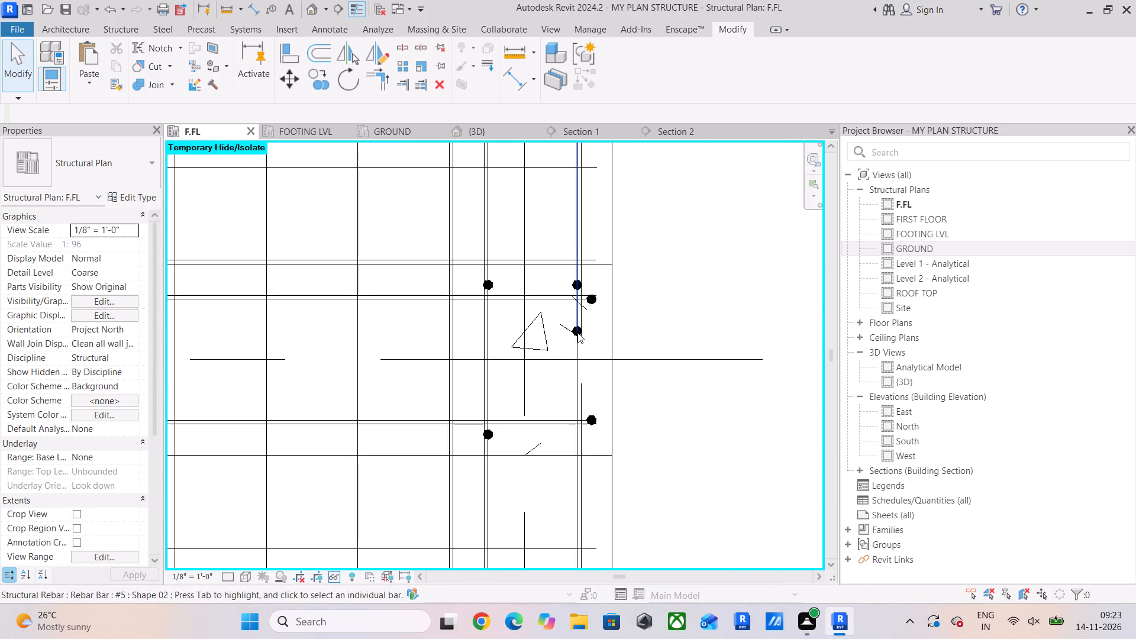
scroll(577, 333, up, 5)
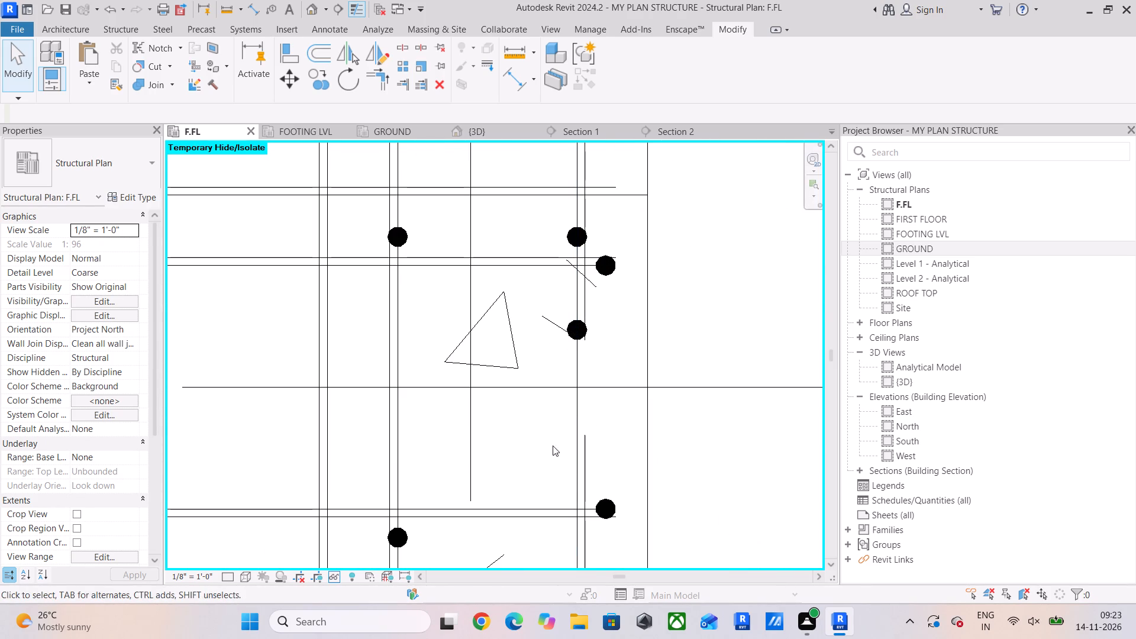
middle_drag(553, 446, 534, 360)
click(277, 57)
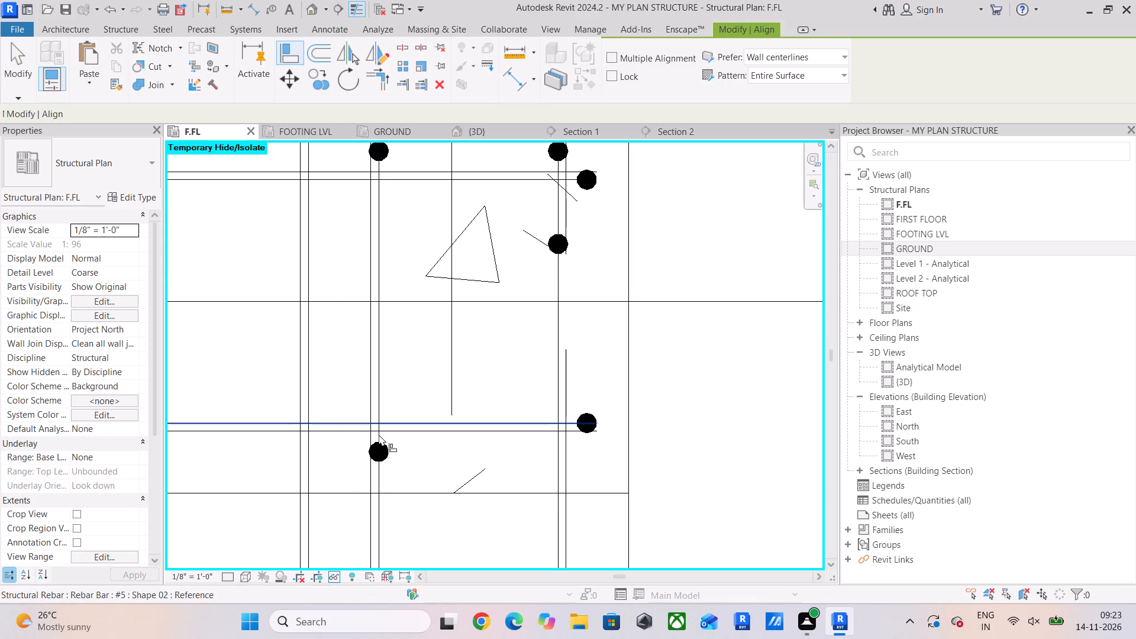
click(389, 458)
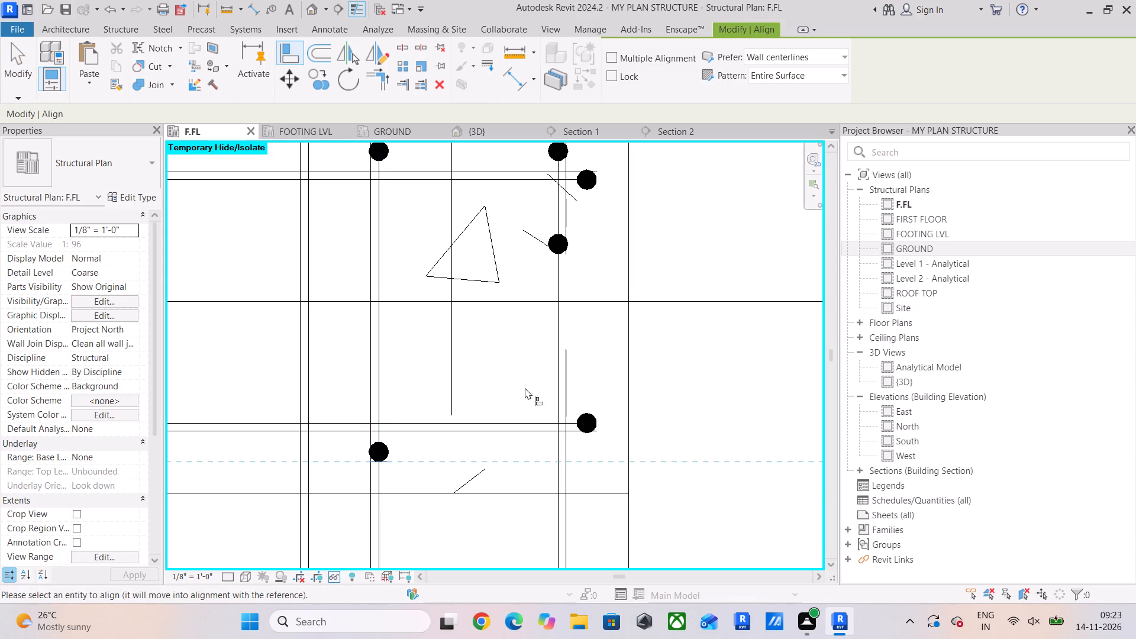
click(550, 256)
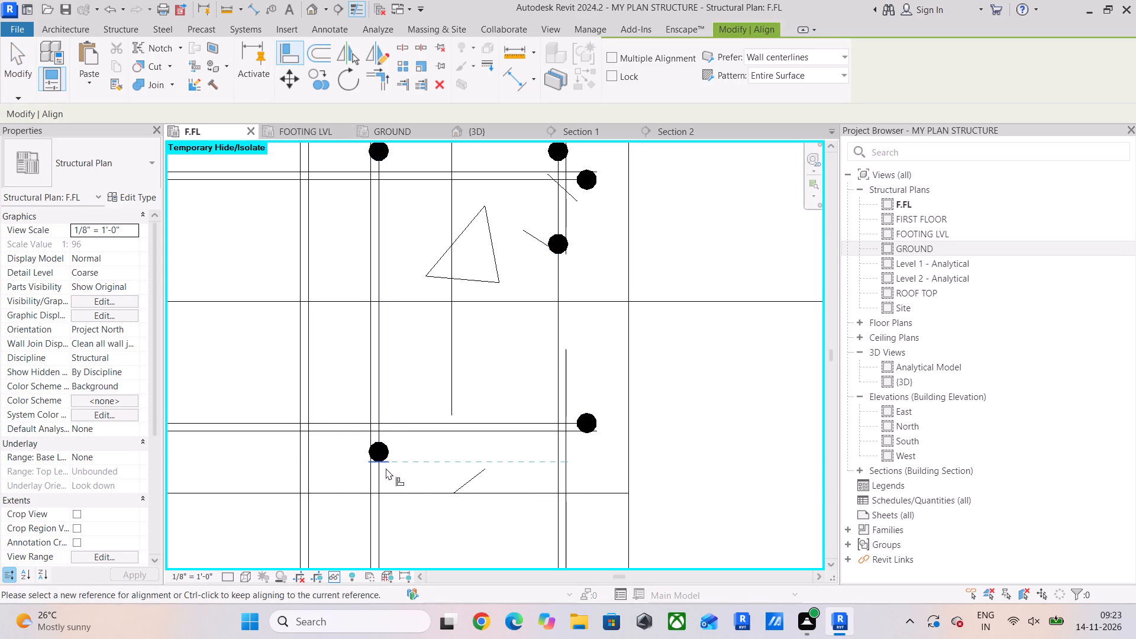
click(386, 466)
click(549, 260)
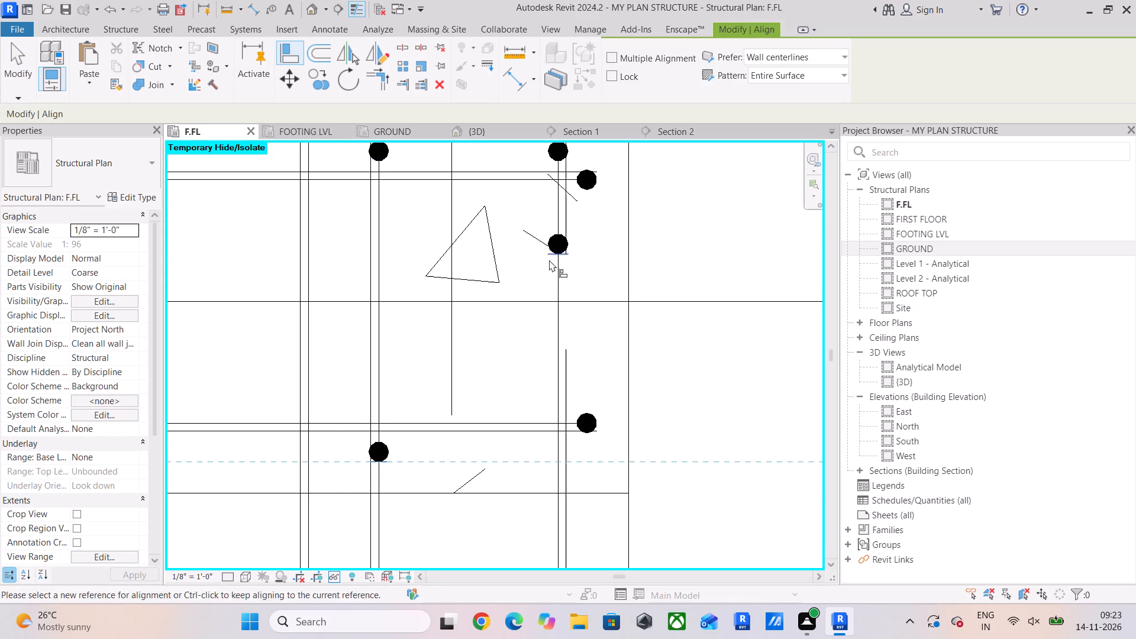
click(388, 465)
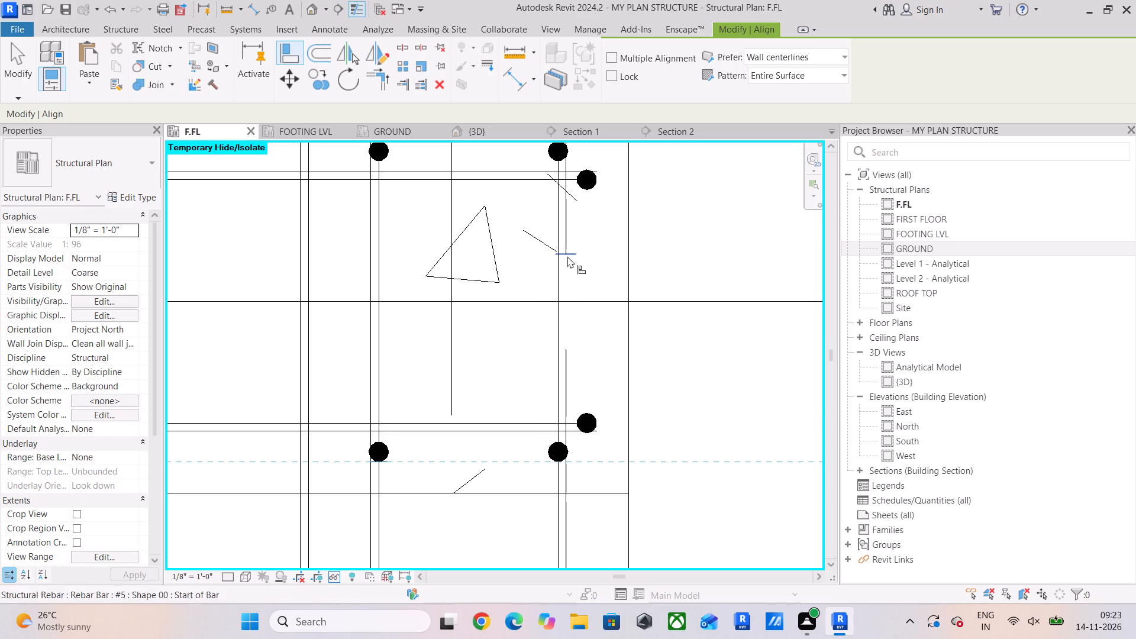
click(567, 256)
scroll(482, 454, down, 5)
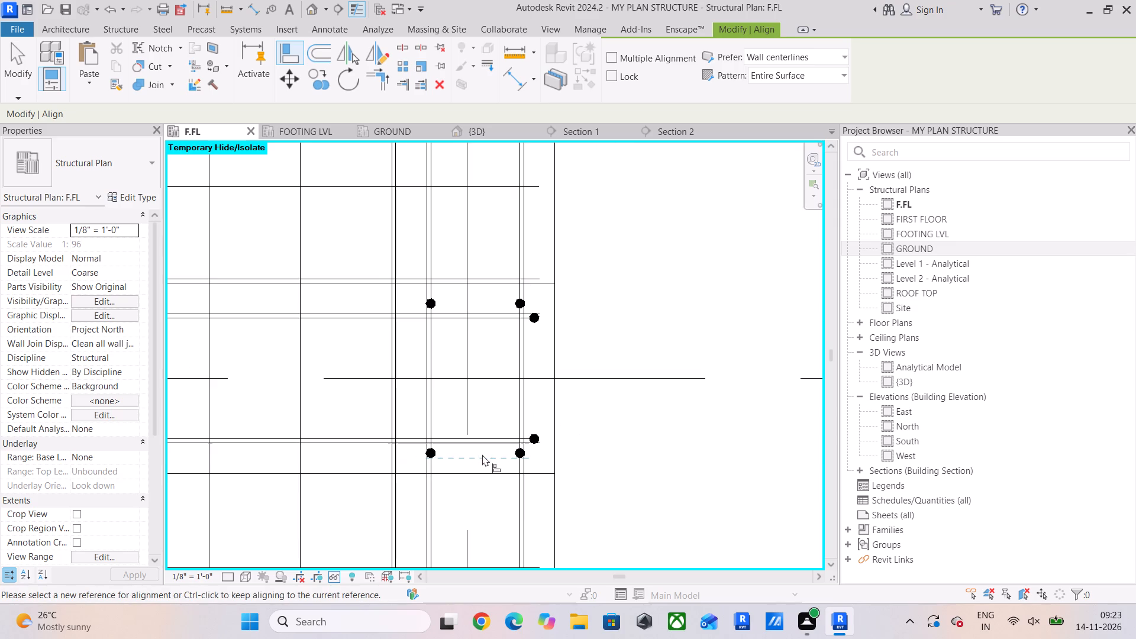
click(10, 53)
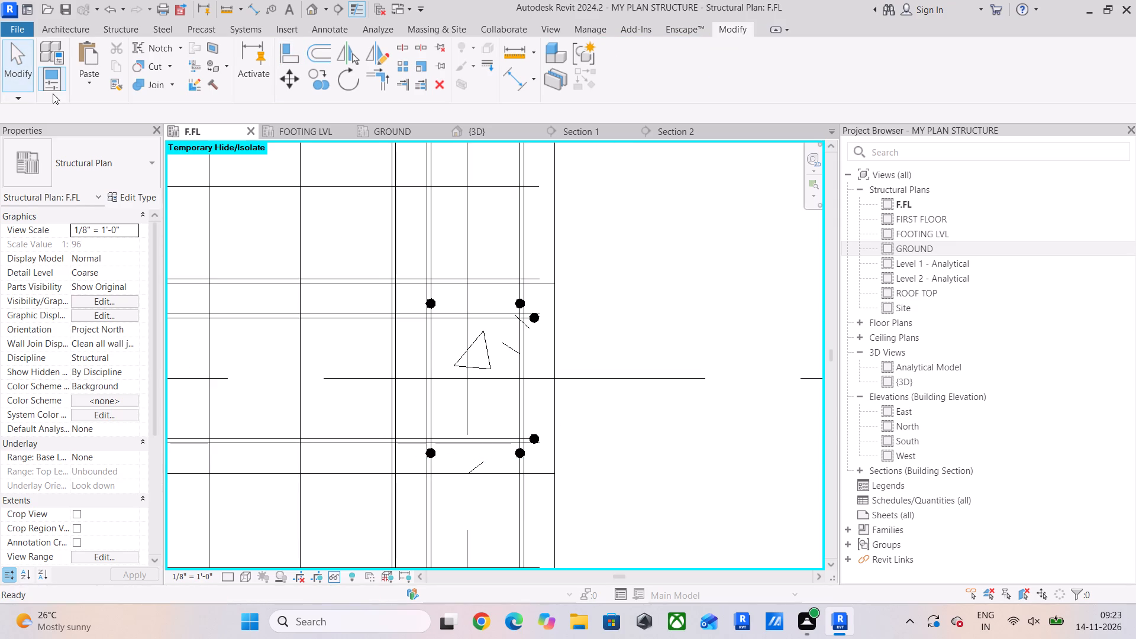
Stretch the east edge beam's #5 T1 stirrup set slightly north to the adjacent #4 slab bar near the beam's north end.
scroll(305, 208, down, 2)
scroll(450, 288, up, 5)
scroll(431, 324, down, 2)
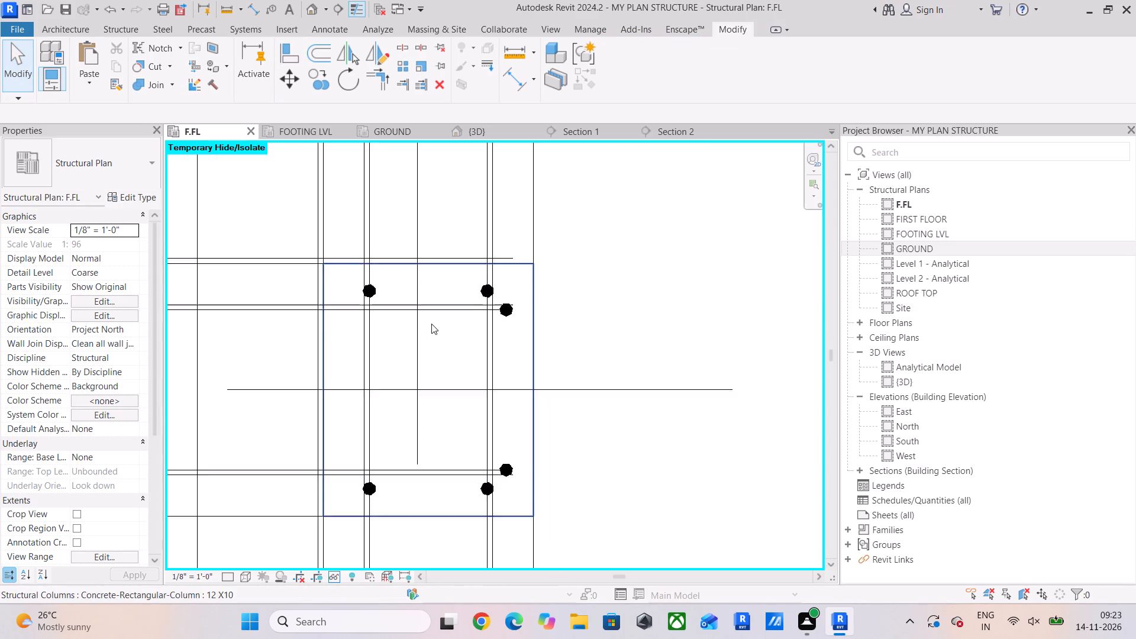
scroll(431, 324, down, 7)
middle_drag(446, 334, 456, 456)
scroll(469, 411, down, 6)
scroll(460, 394, up, 5)
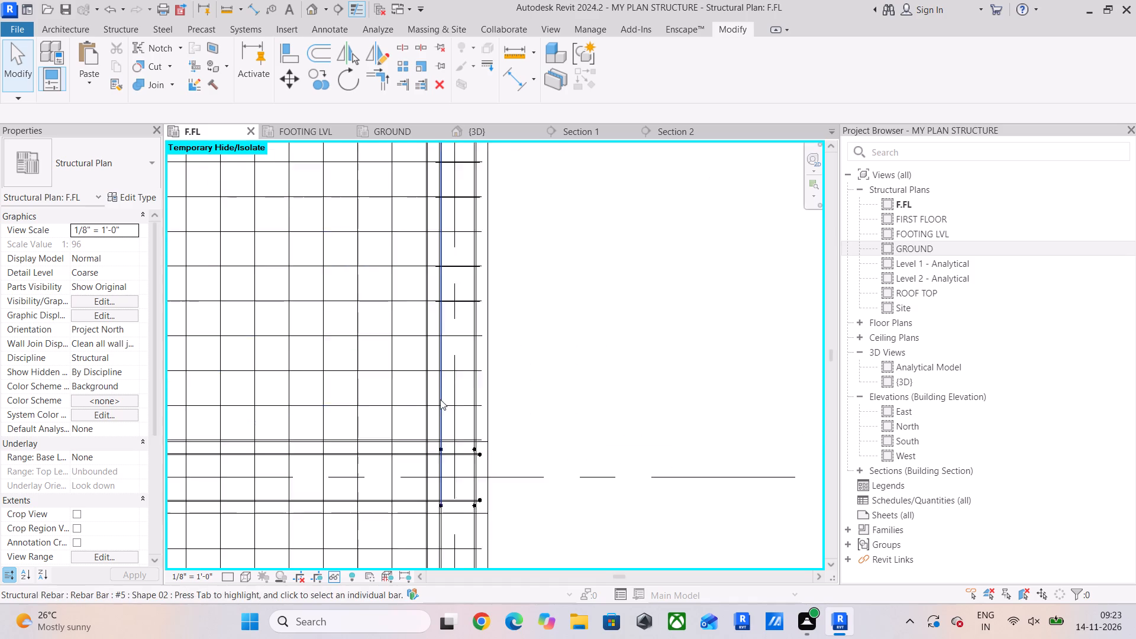
scroll(440, 399, up, 16)
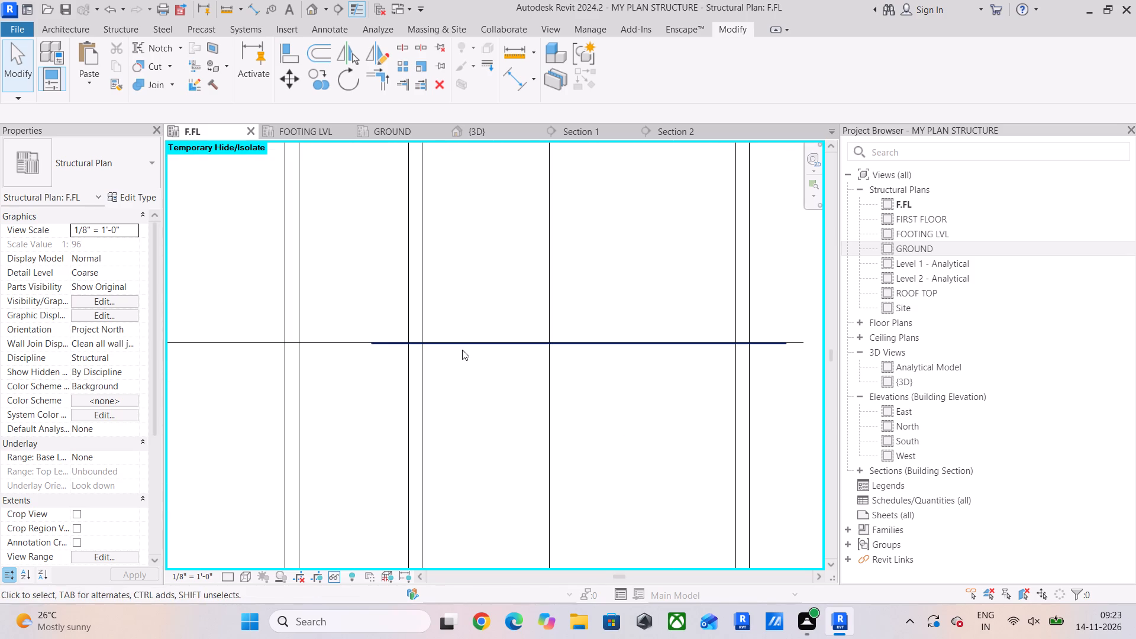
click(465, 348)
scroll(533, 441, down, 11)
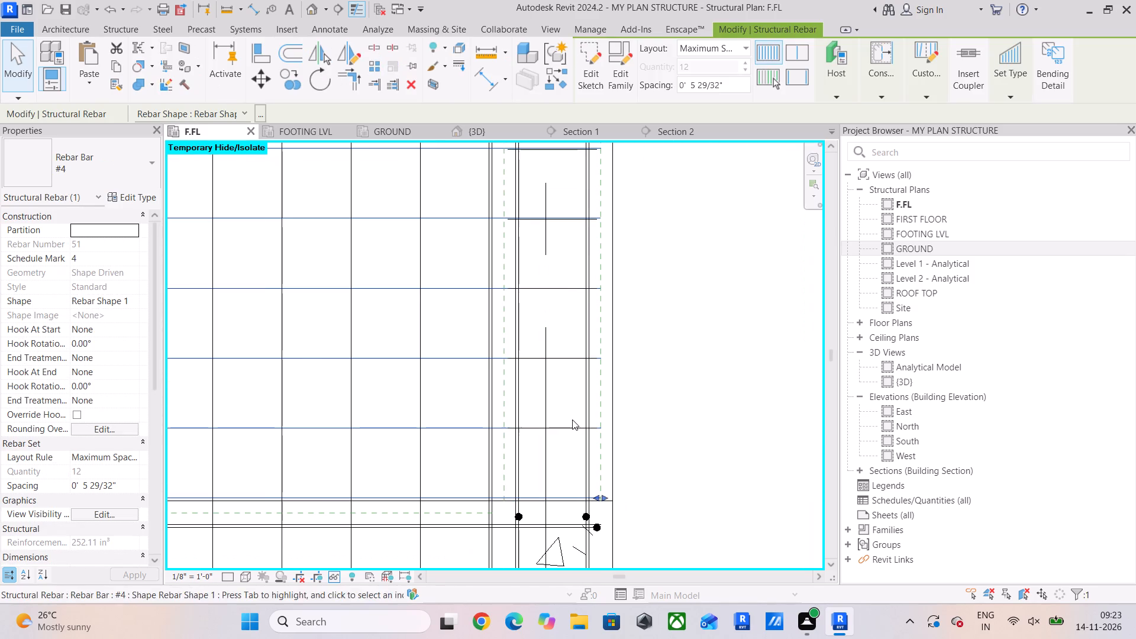
click(557, 458)
scroll(559, 451, down, 5)
middle_drag(559, 459, 580, 638)
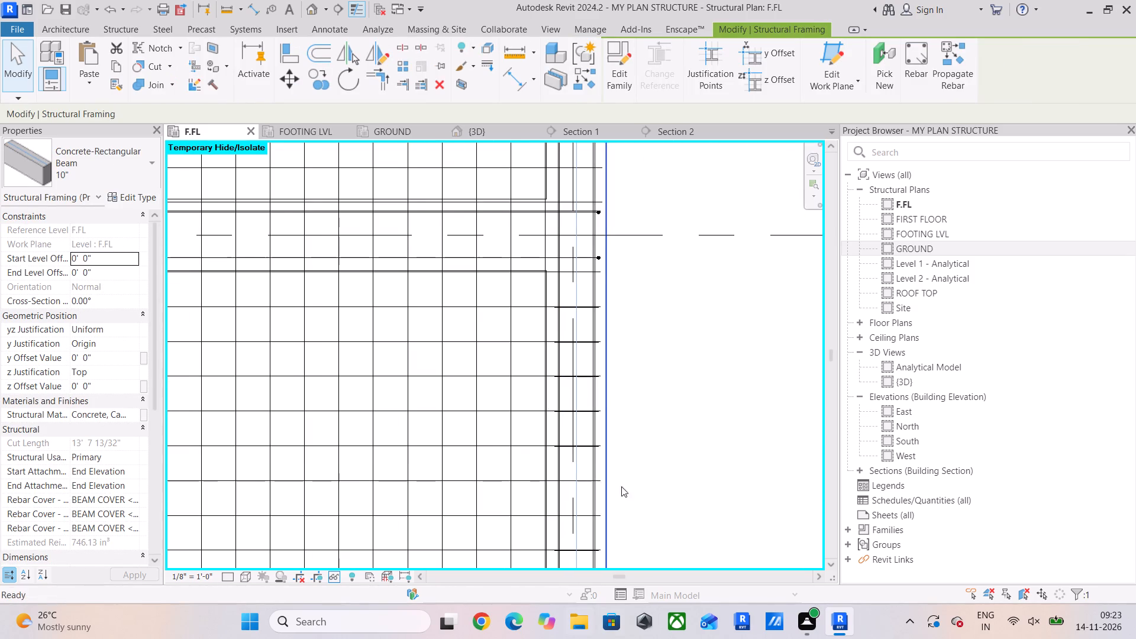
scroll(580, 287, up, 10)
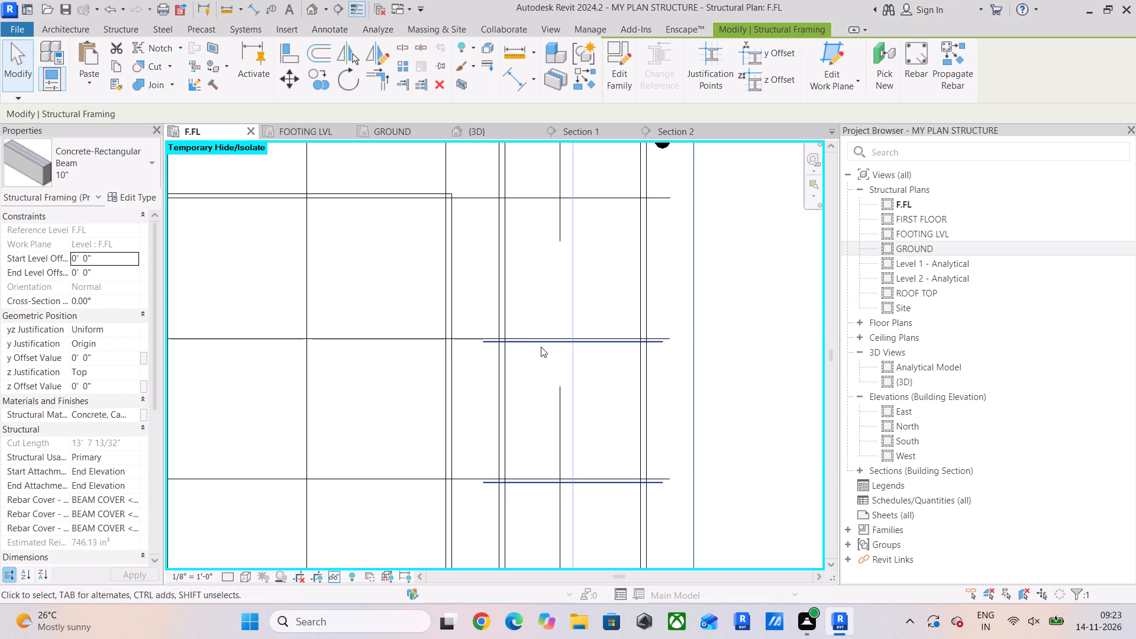
click(541, 346)
scroll(573, 344, up, 4)
drag(573, 335, 573, 330)
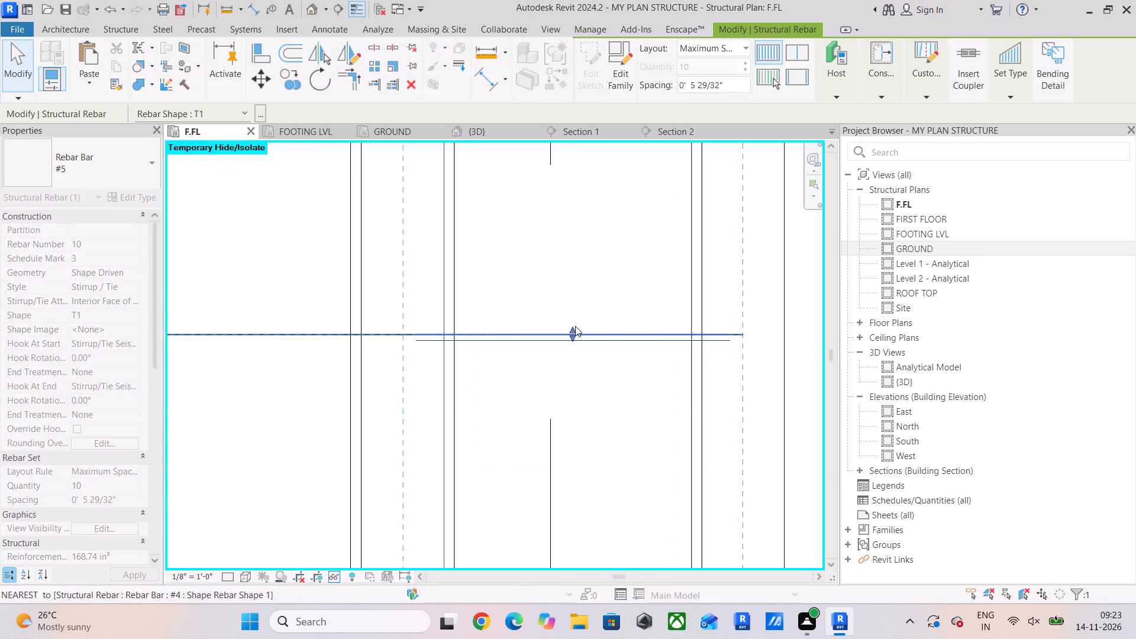
click(582, 275)
Examine the #5 bar ends of the next east-west beam to the north at its east and west ends.
scroll(595, 290, down, 6)
scroll(611, 373, down, 5)
middle_drag(641, 389, 650, 572)
scroll(650, 554, down, 1)
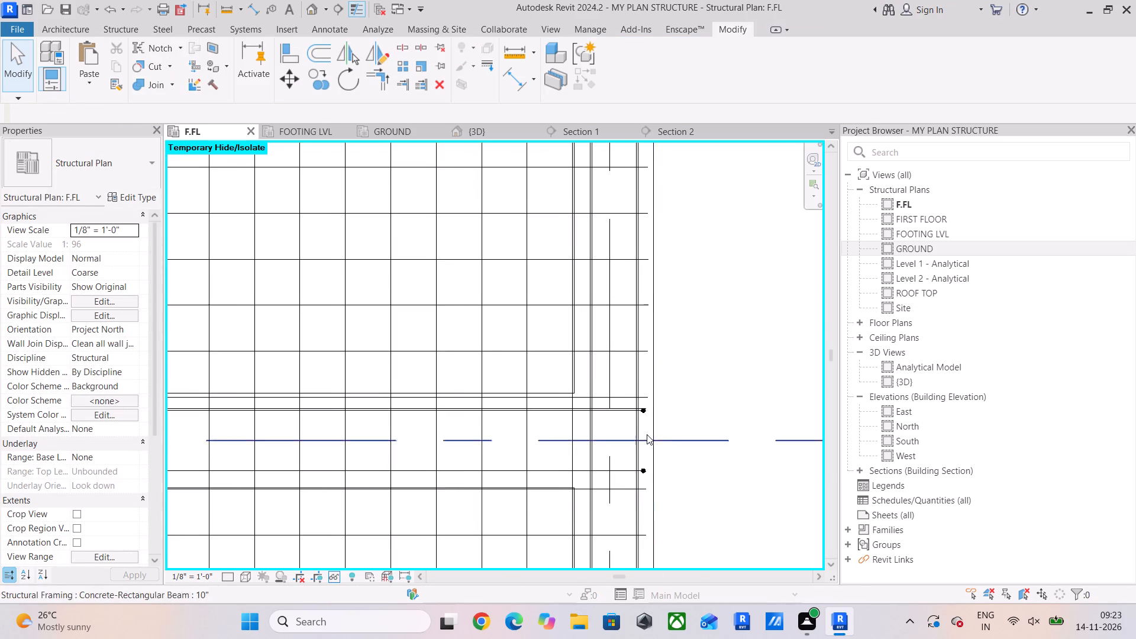
scroll(647, 434, down, 6)
scroll(645, 435, up, 13)
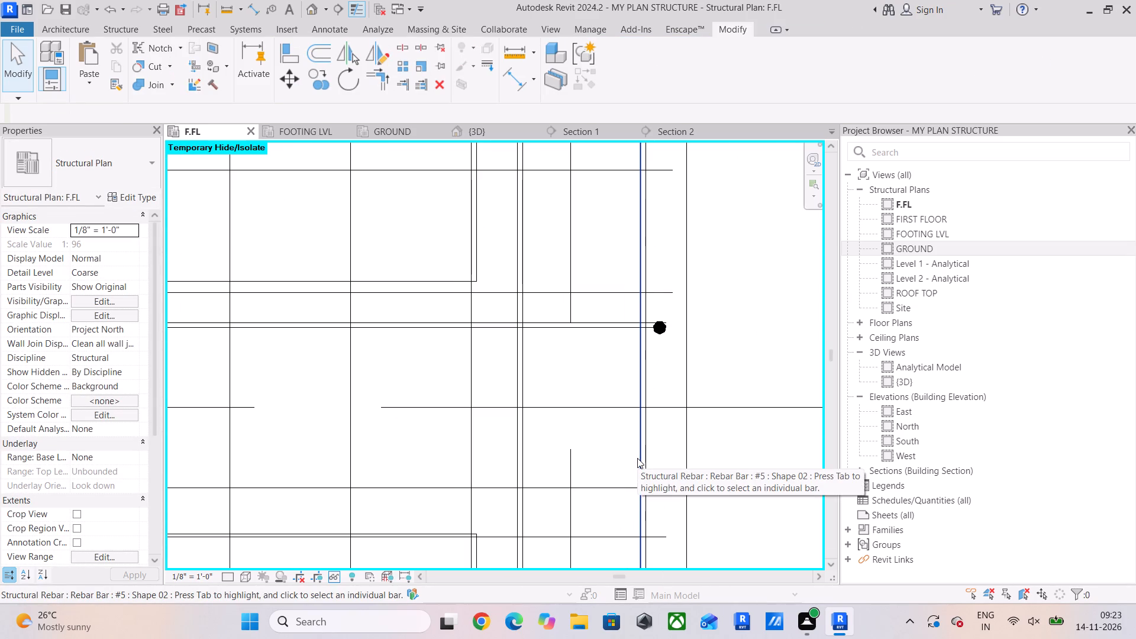
scroll(637, 458, down, 6)
scroll(414, 488, down, 5)
middle_drag(414, 488, 677, 488)
scroll(430, 469, up, 2)
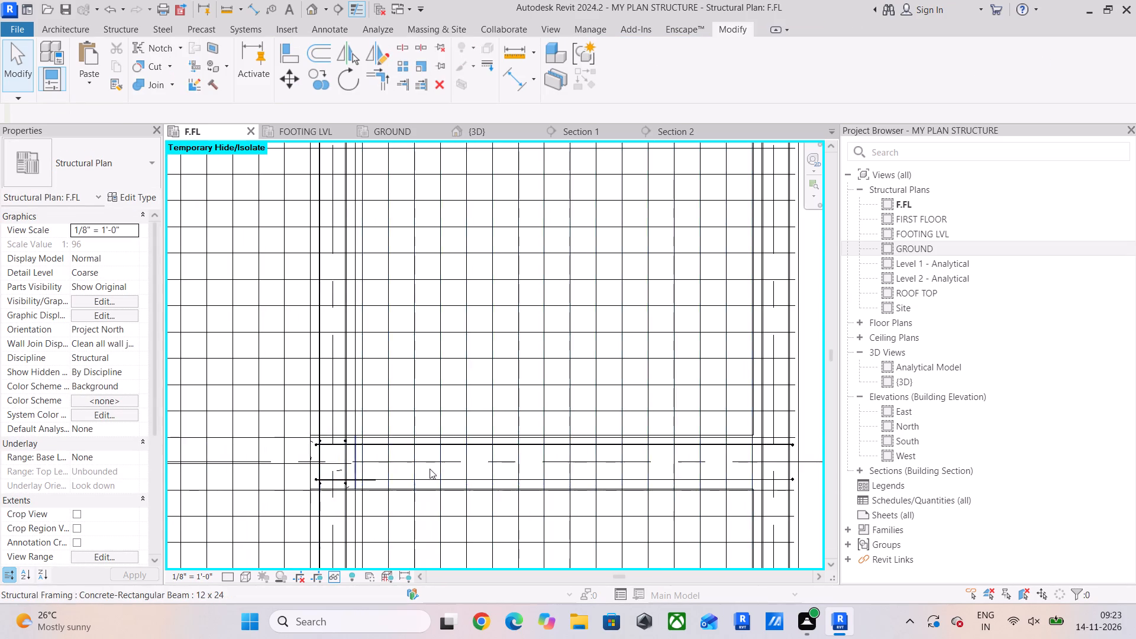
scroll(430, 469, up, 4)
scroll(282, 501, up, 5)
scroll(431, 490, down, 3)
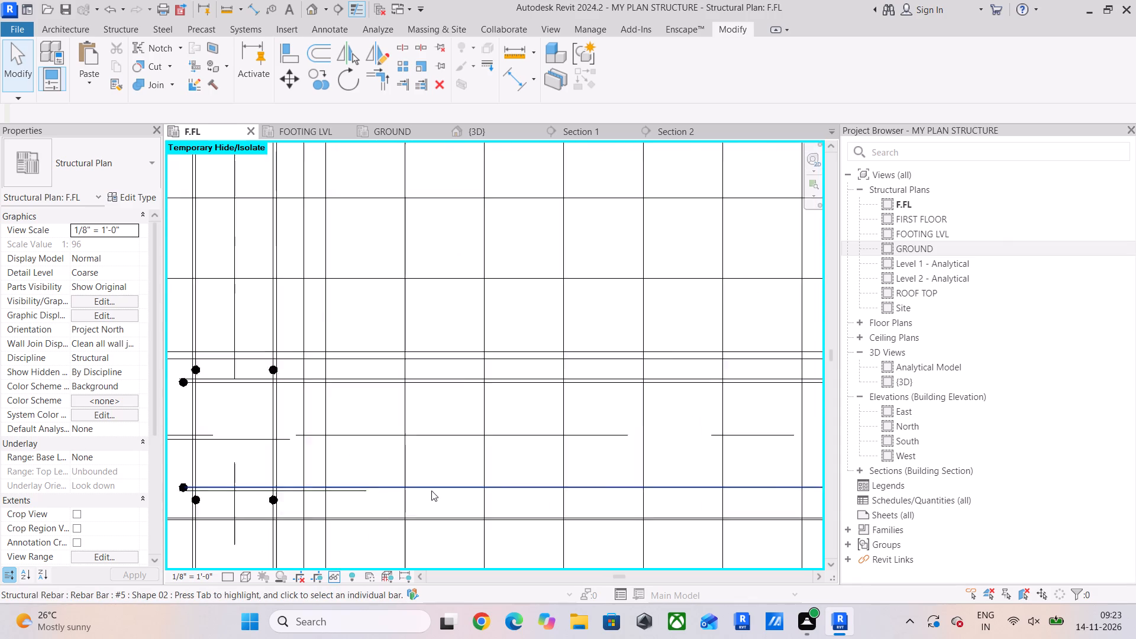
scroll(431, 490, down, 3)
scroll(492, 489, down, 4)
middle_drag(566, 502, 426, 482)
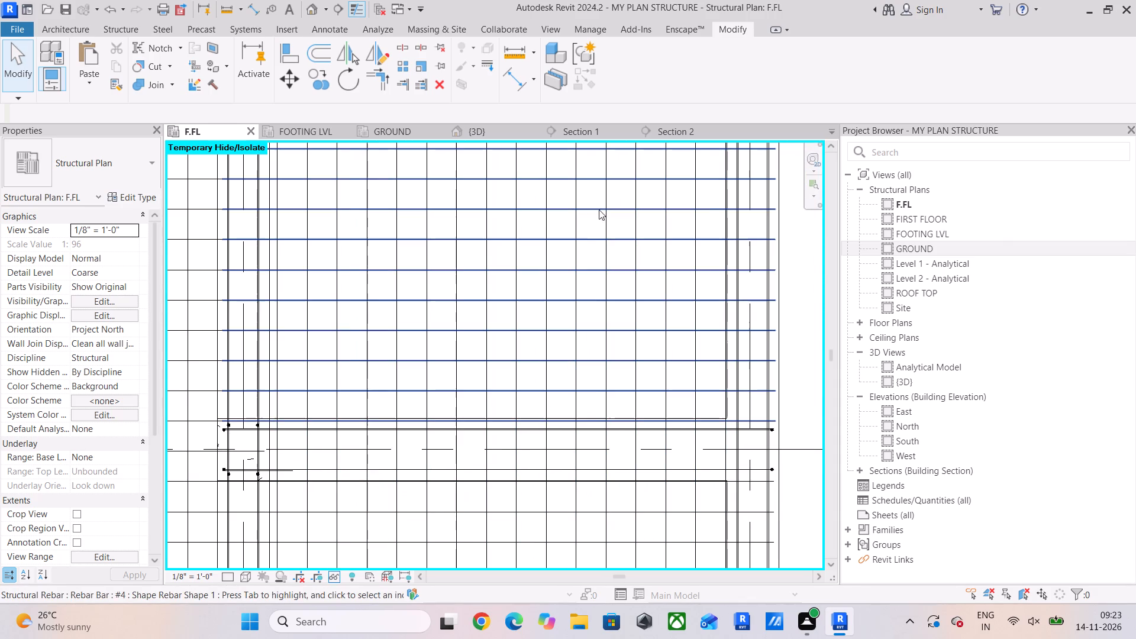
Align the east end of that east-west beam's short lower #5 straight bar with its hooked bar's east end at the east edge beam.
click(293, 58)
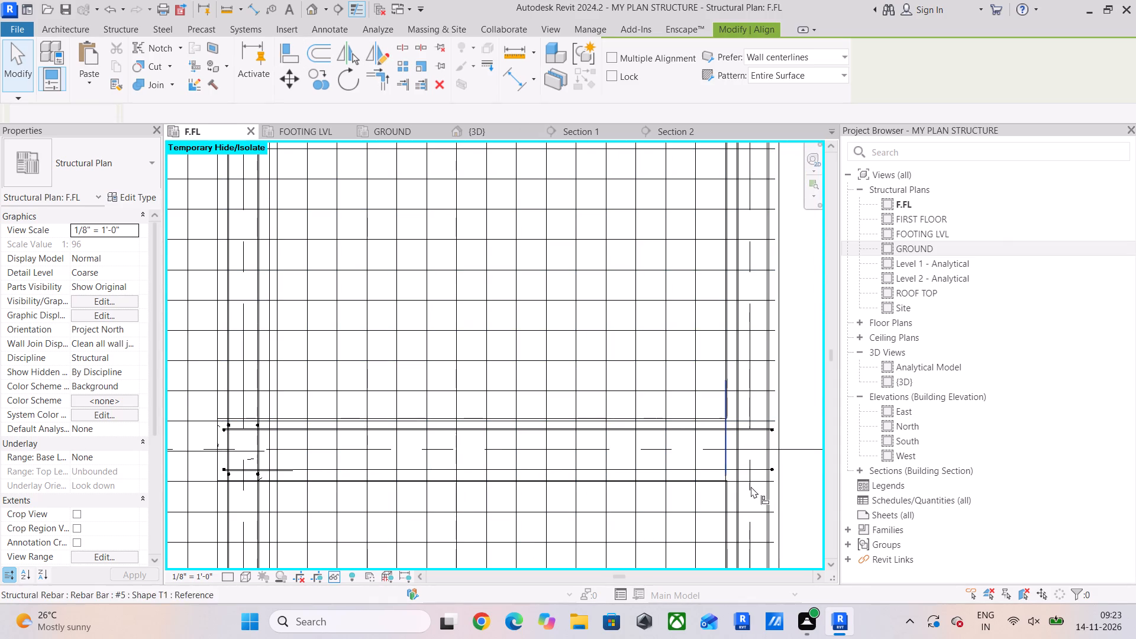
scroll(774, 475, up, 10)
click(757, 469)
scroll(482, 504, down, 6)
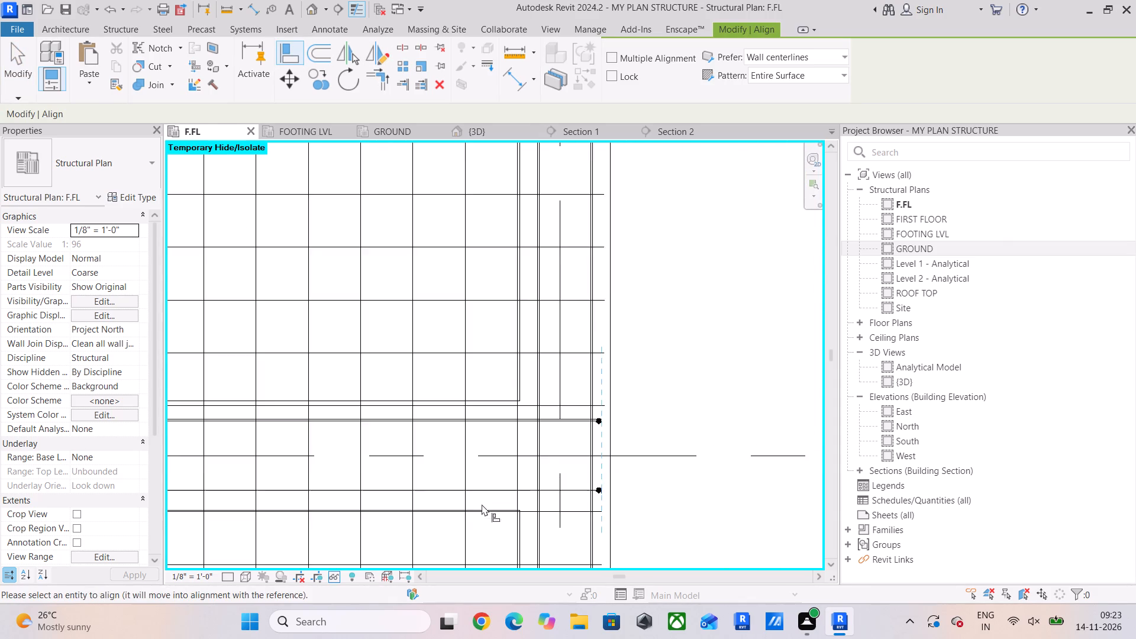
middle_drag(482, 504, 973, 419)
middle_drag(189, 419, 280, 427)
scroll(334, 412, up, 5)
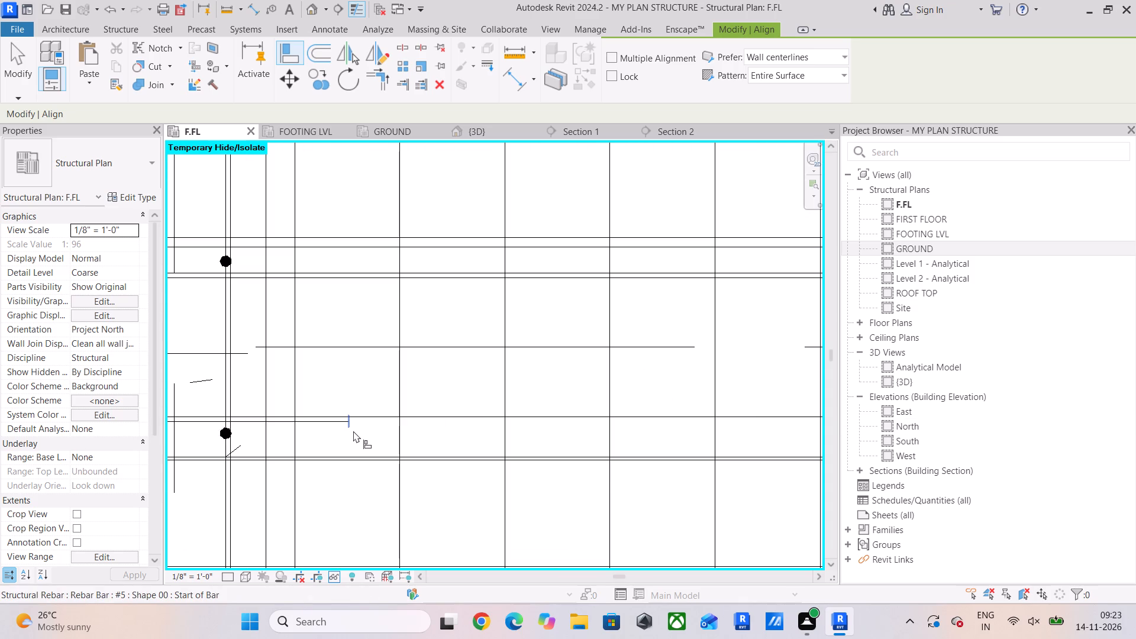
click(353, 425)
scroll(598, 465, down, 11)
middle_drag(674, 467, 285, 485)
scroll(588, 436, up, 5)
scroll(486, 454, up, 5)
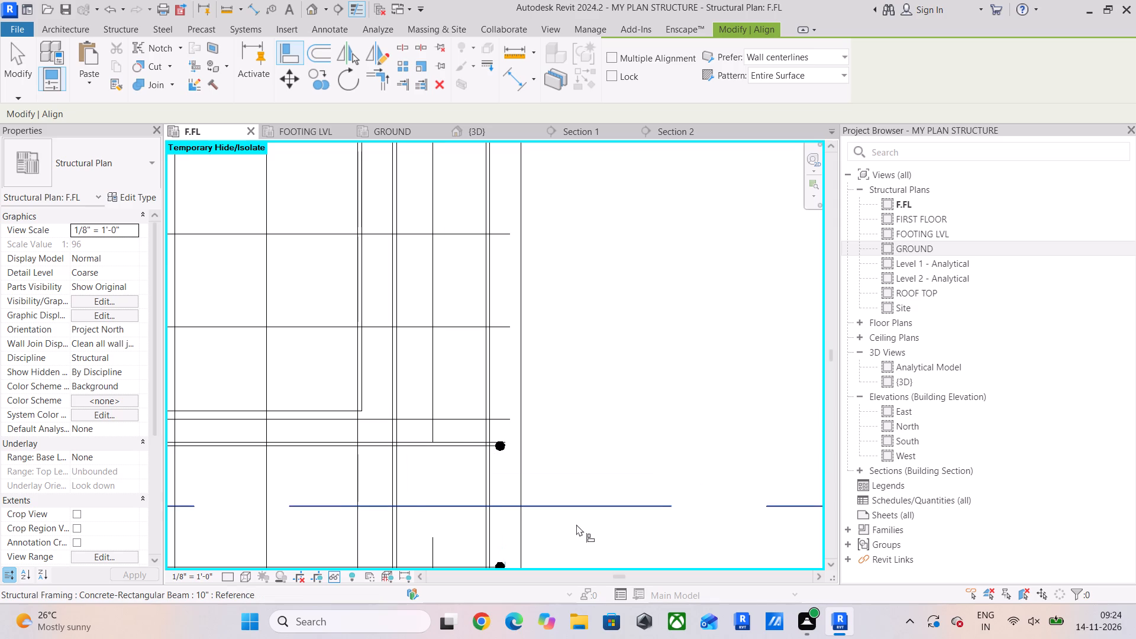
Align the north end of the south beam's east #5 straight bar with its west hooked bar's north end at edge column D-2.
scroll(571, 509, down, 10)
middle_drag(610, 450, 635, 638)
scroll(610, 310, up, 5)
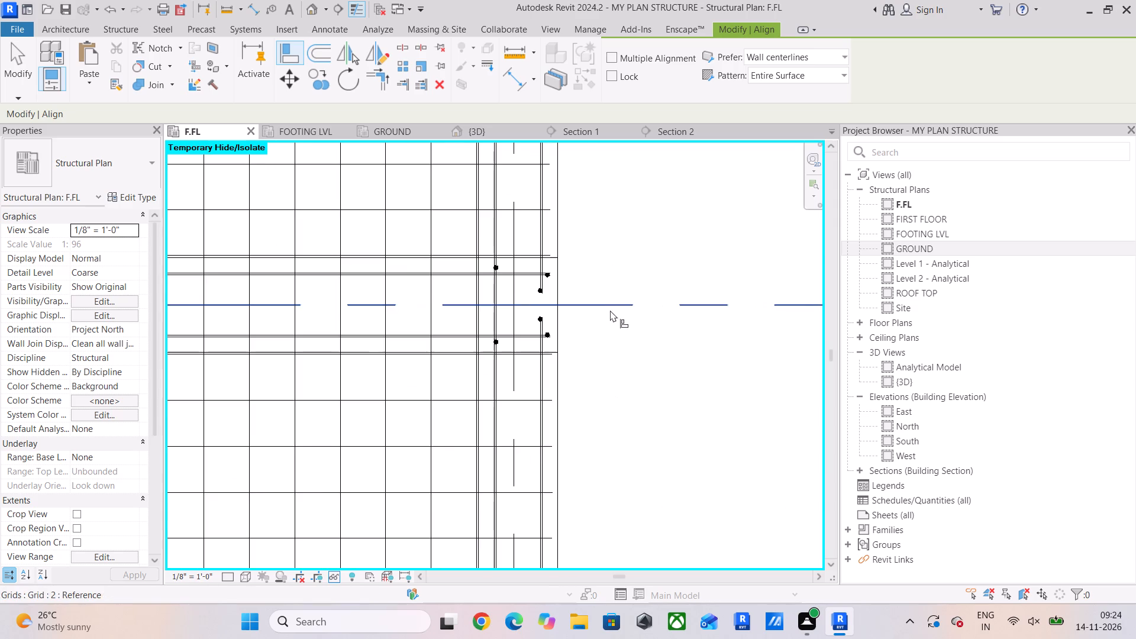
middle_drag(530, 319, 535, 457)
scroll(541, 439, up, 5)
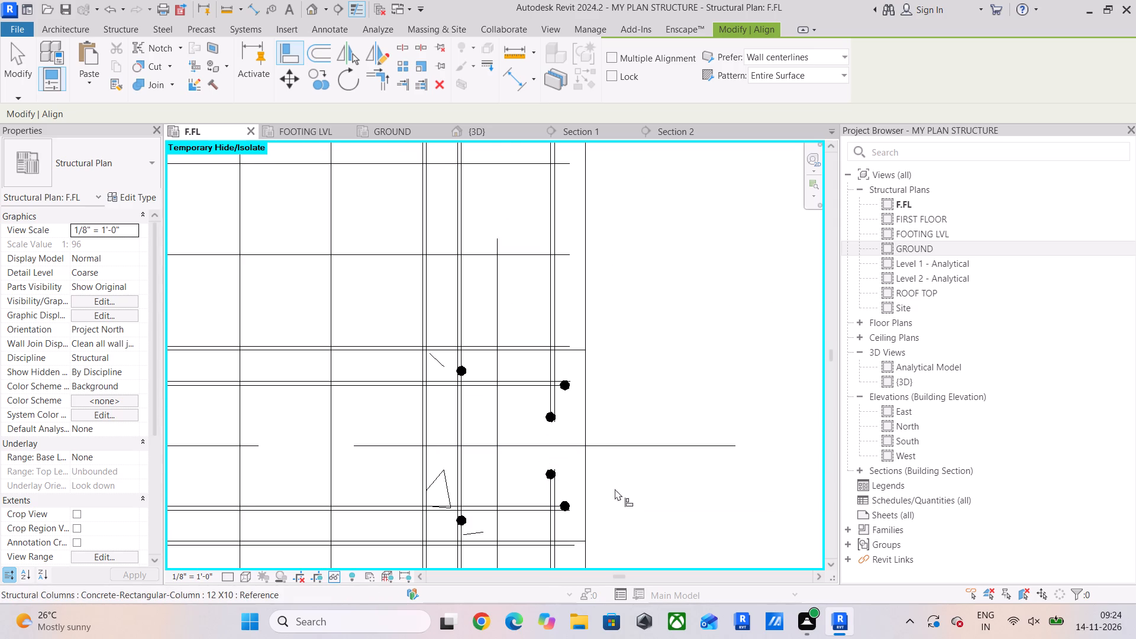
click(469, 364)
click(547, 469)
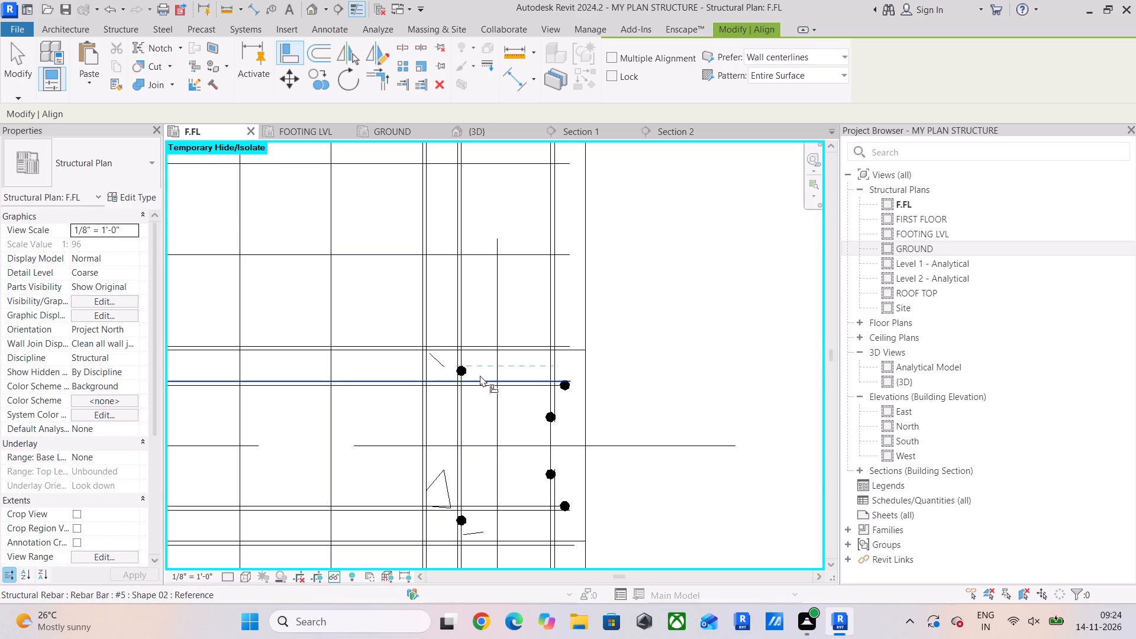
click(468, 366)
click(558, 467)
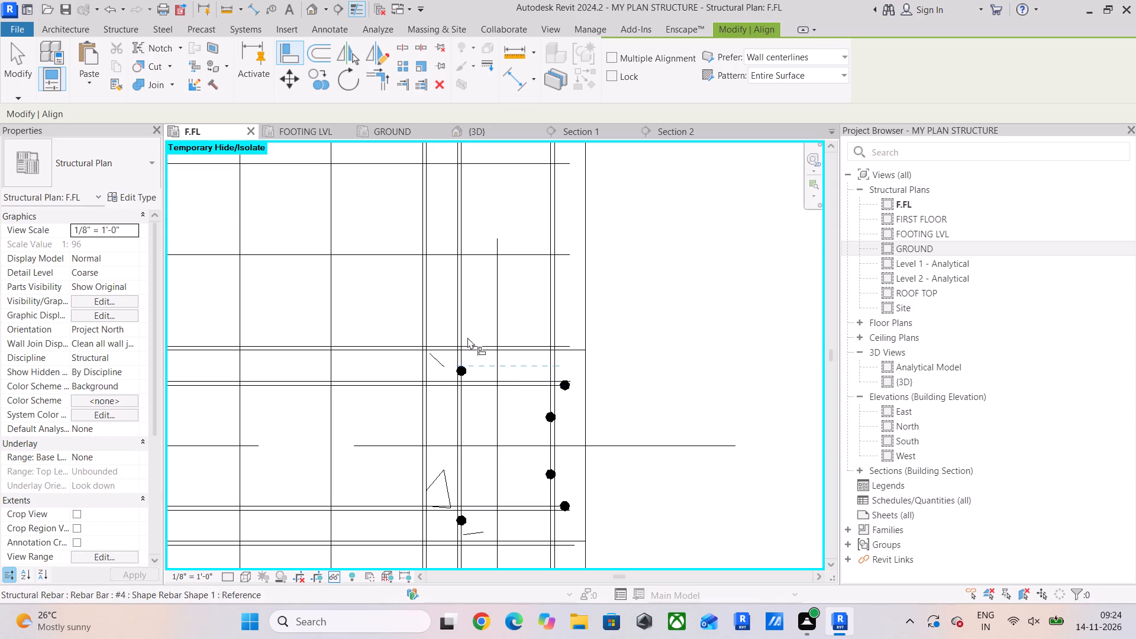
drag(463, 364, 472, 367)
click(549, 465)
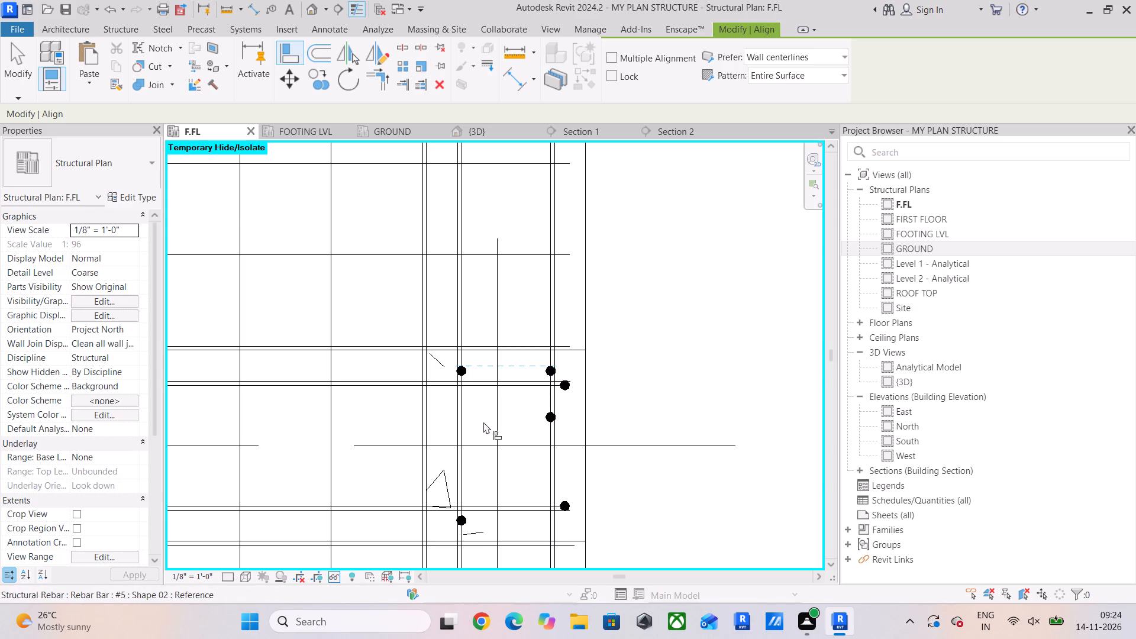
Align the south end of the north beam's east #5 straight bar with its west hooked bar's south end at column D-2.
click(471, 525)
click(546, 424)
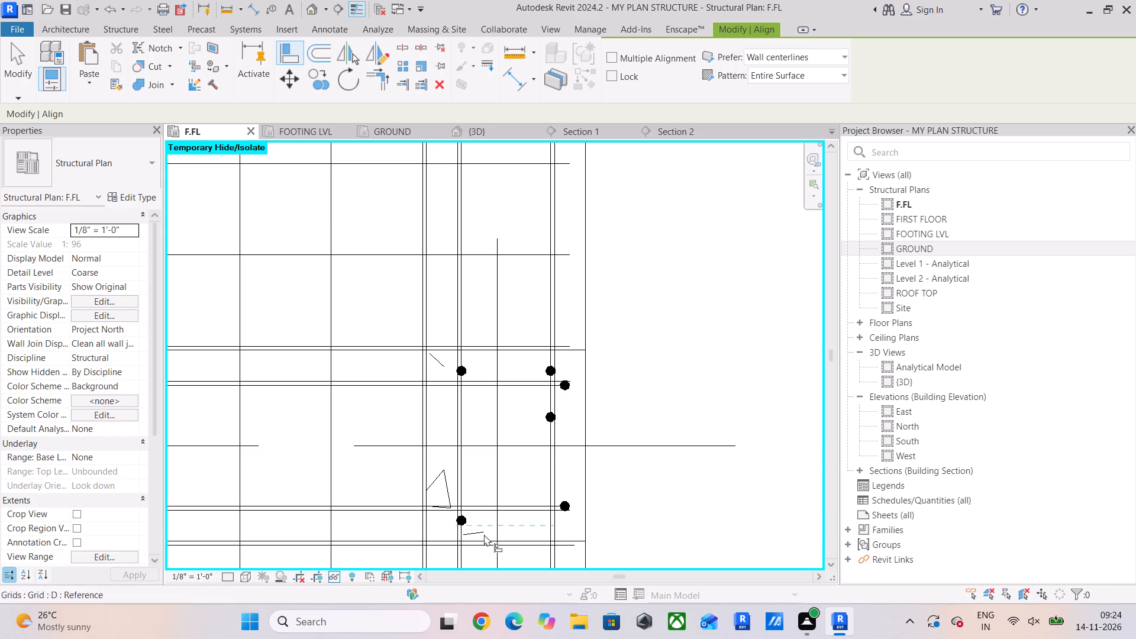
drag(469, 525, 476, 521)
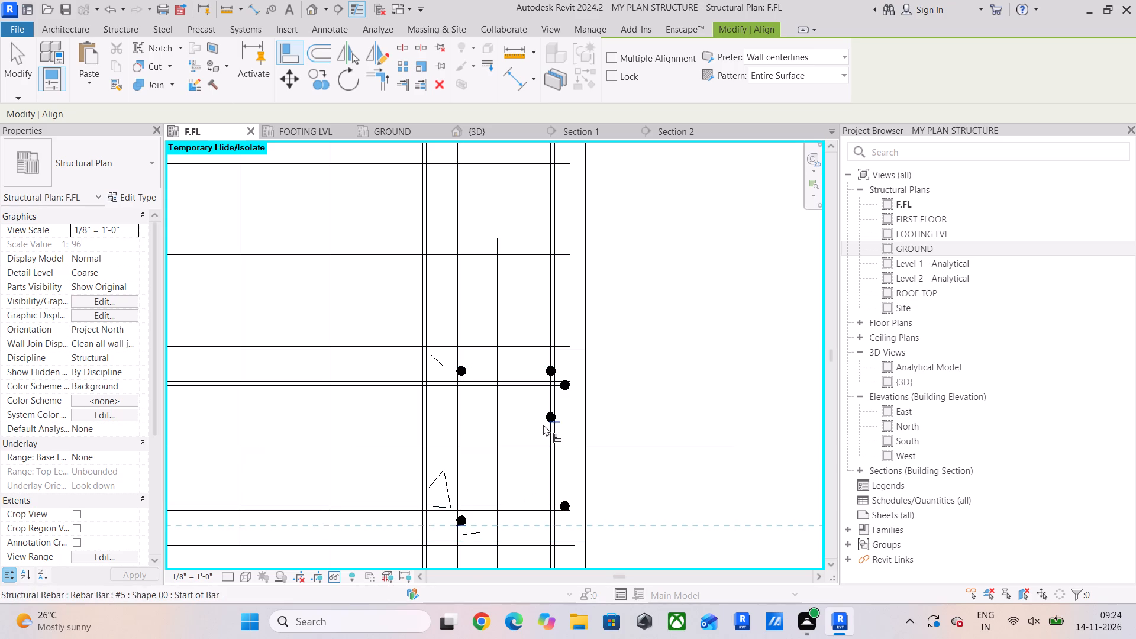
click(543, 424)
click(469, 520)
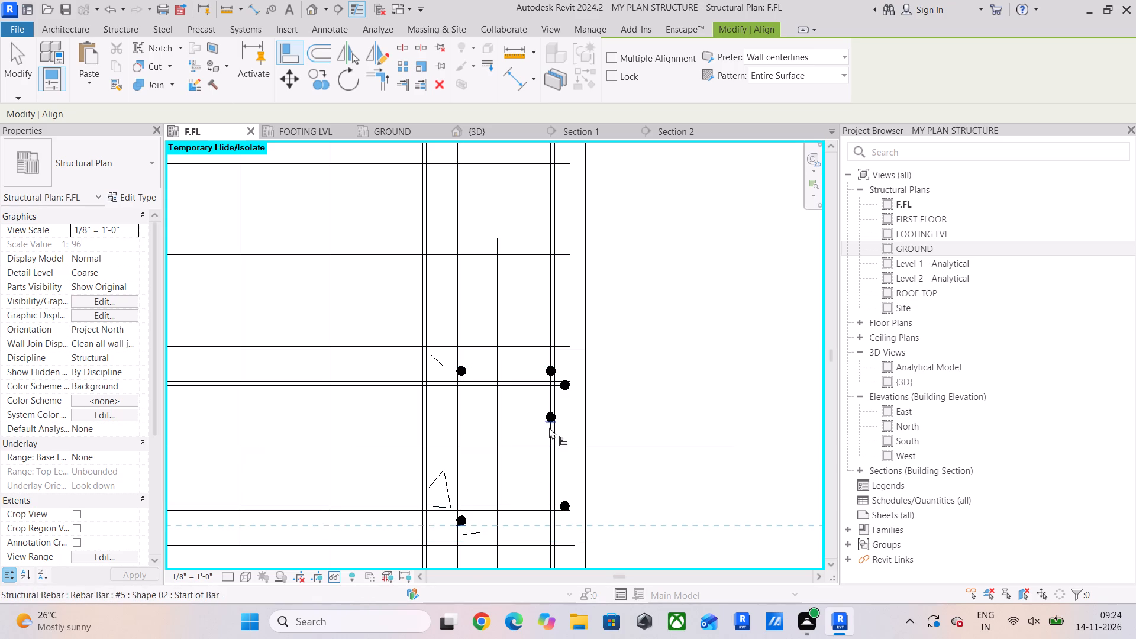
click(549, 427)
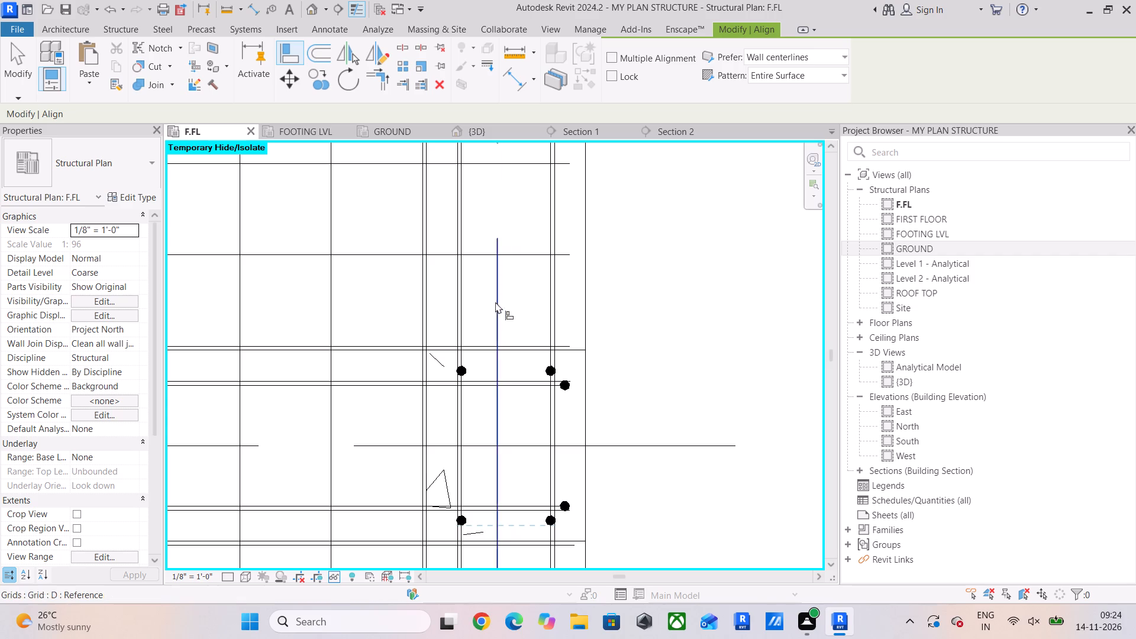
Examine the #5 bar ends along the Grid 2 beam at its interior and west edge column junctions.
scroll(491, 402, down, 11)
middle_drag(566, 433, 666, 592)
scroll(666, 592, down, 1)
middle_drag(619, 485, 808, 307)
scroll(619, 485, up, 1)
scroll(538, 401, up, 9)
middle_drag(369, 418, 812, 382)
scroll(750, 406, down, 2)
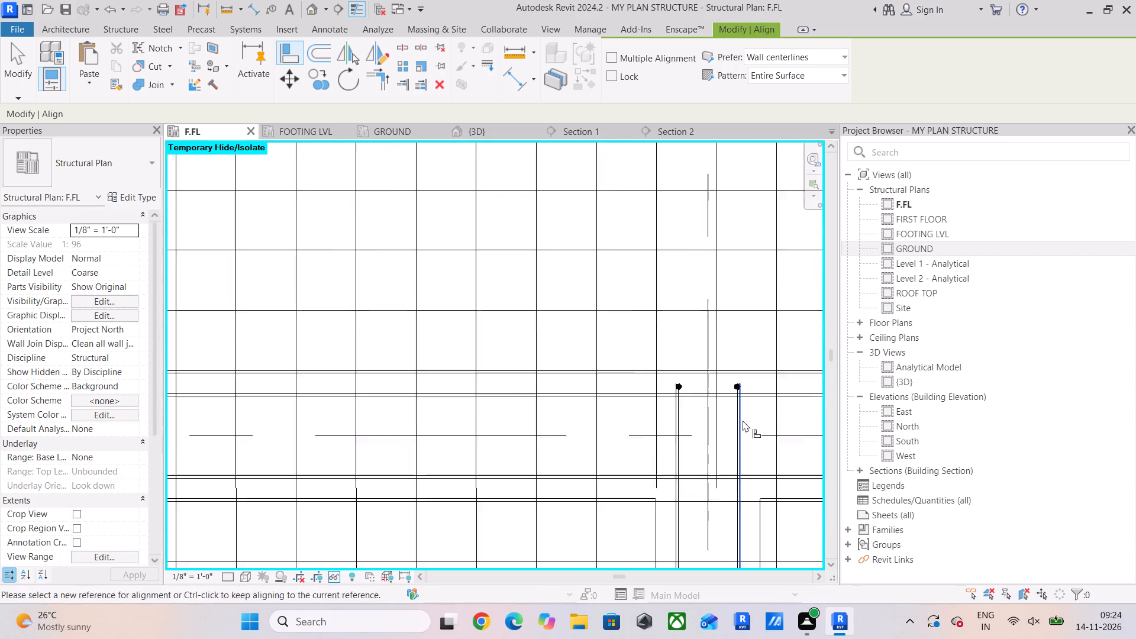
scroll(743, 420, down, 9)
scroll(538, 460, up, 11)
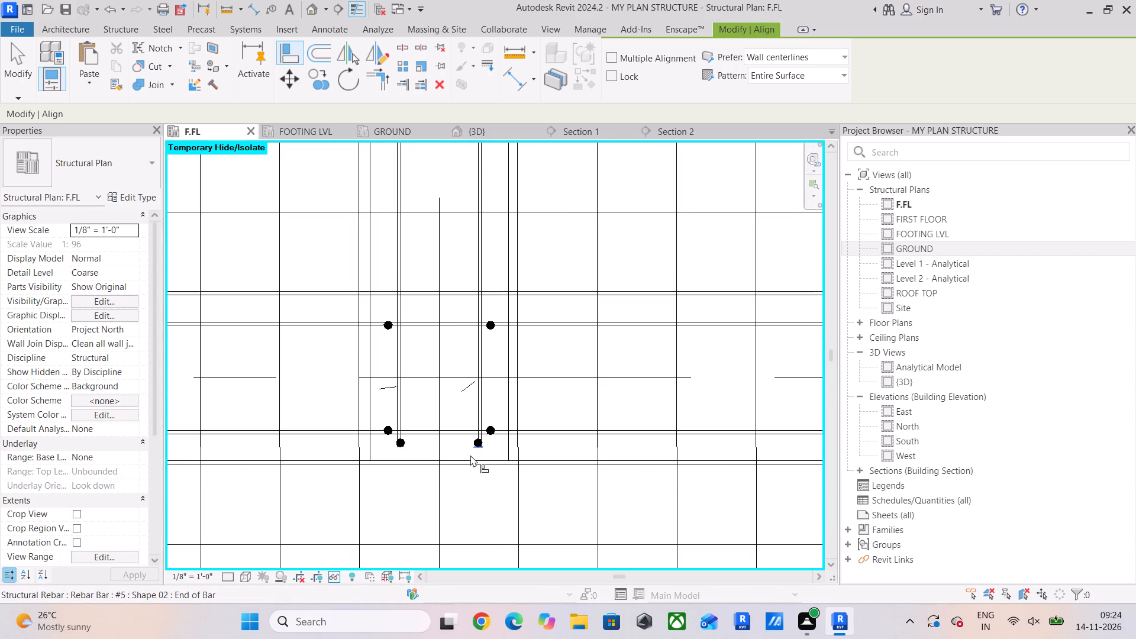
scroll(470, 455, down, 12)
middle_drag(470, 455, 932, 457)
scroll(657, 460, up, 6)
scroll(538, 414, up, 6)
scroll(538, 414, down, 8)
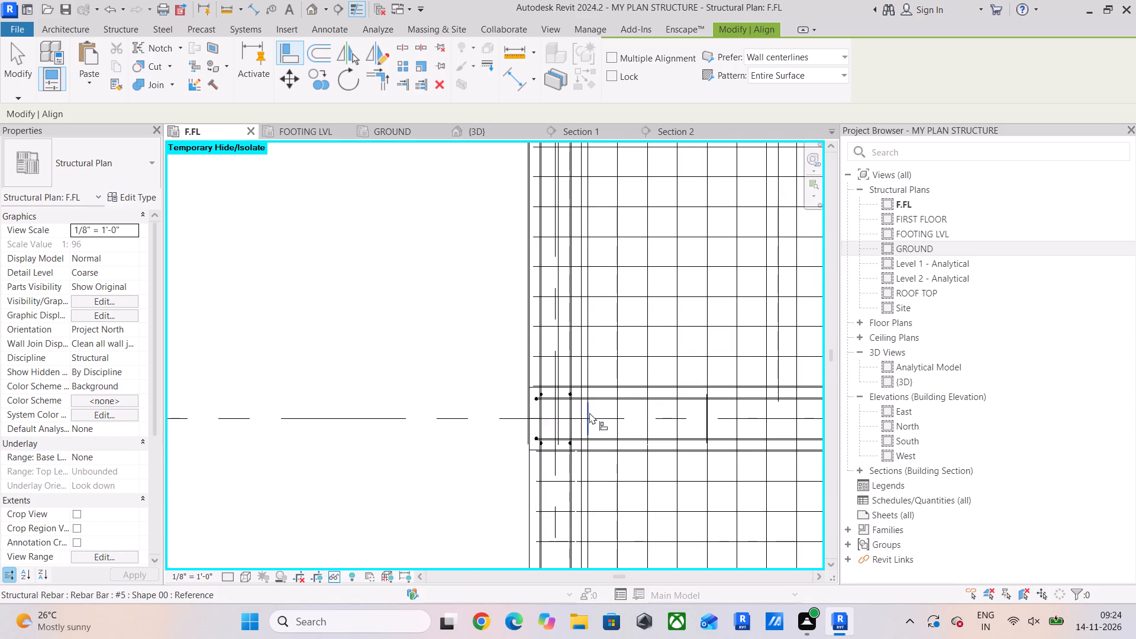
scroll(589, 412, down, 2)
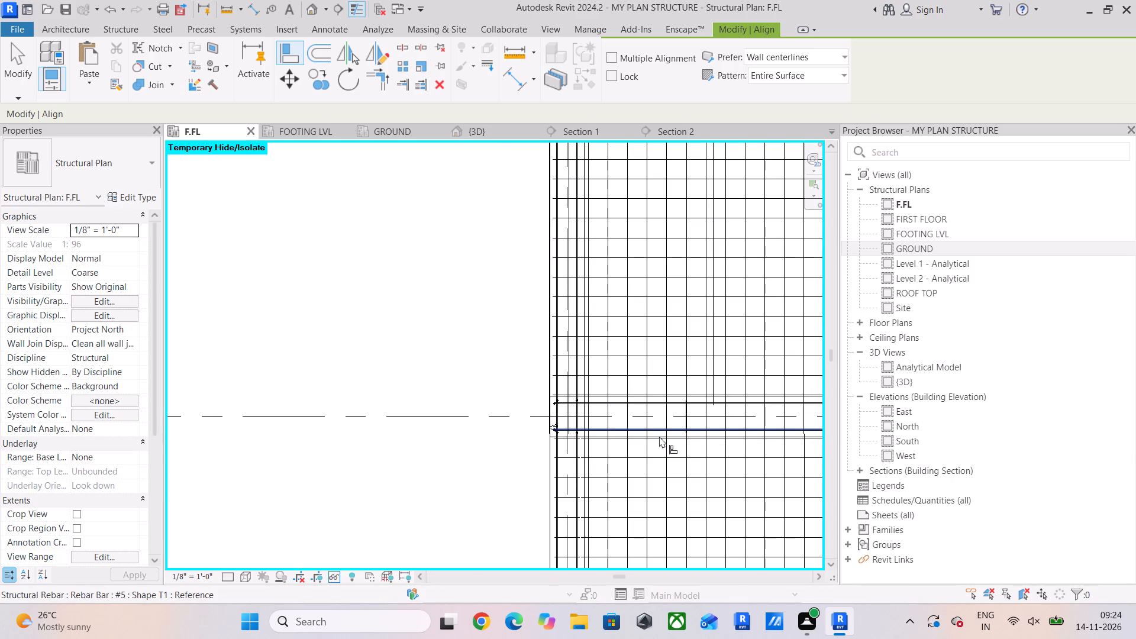
scroll(824, 463, down, 5)
Examine the #5 bar ends along the north edge beam from the northwest corner column to the northeast corner column.
middle_drag(813, 469, 631, 595)
scroll(654, 269, up, 1)
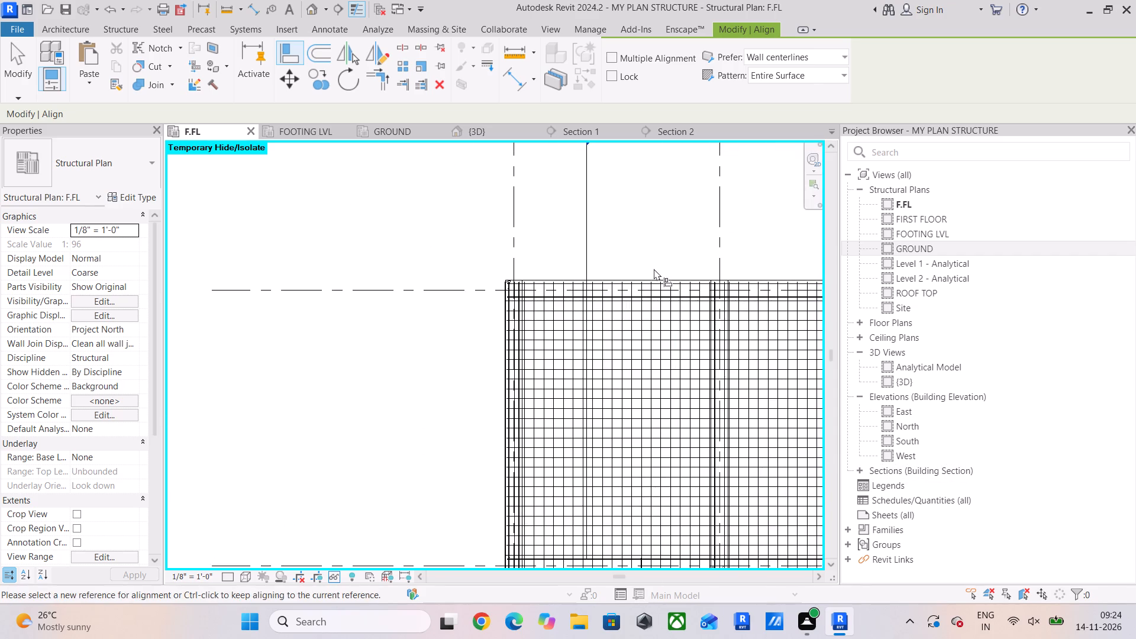
scroll(654, 269, up, 9)
scroll(284, 348, up, 5)
scroll(322, 383, down, 7)
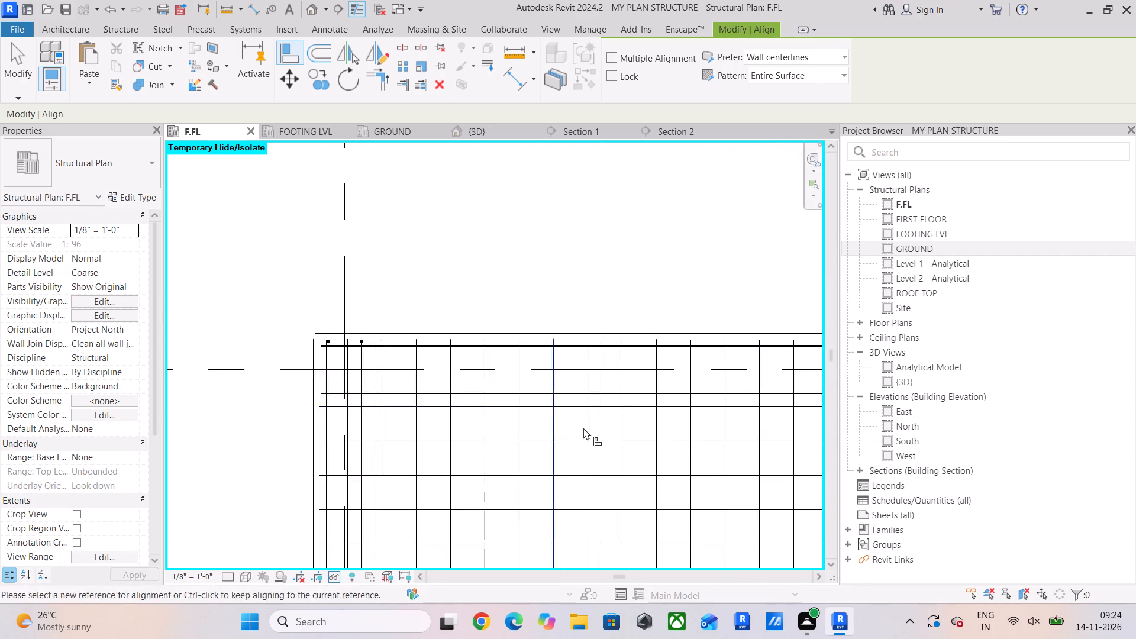
scroll(583, 428, down, 3)
middle_drag(642, 427, 282, 441)
scroll(484, 362, up, 5)
scroll(651, 453, down, 5)
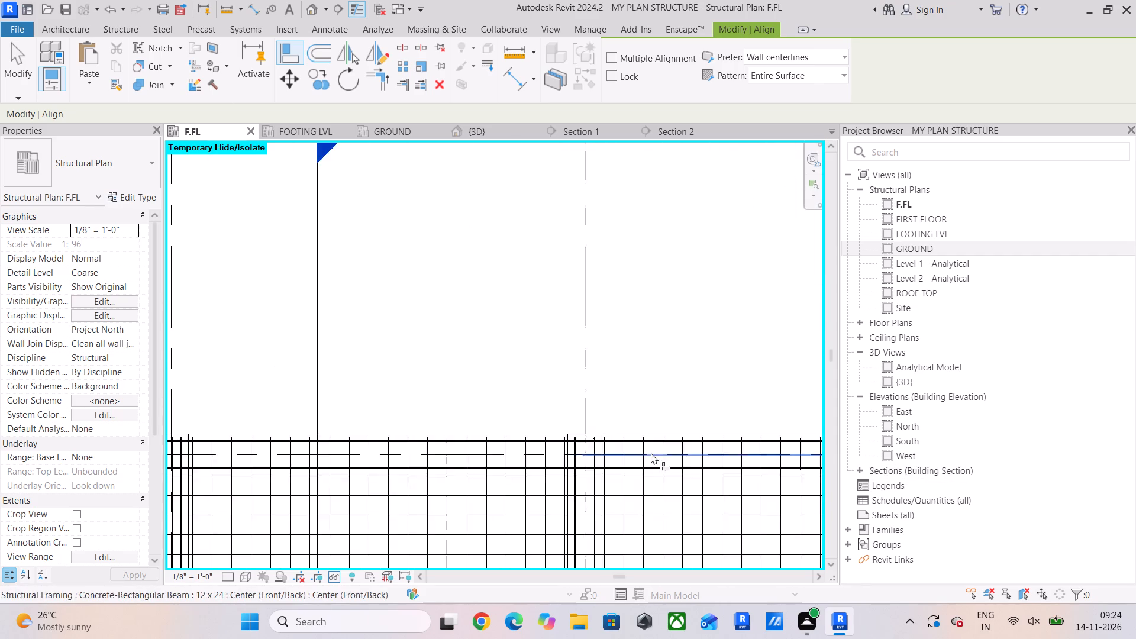
middle_drag(649, 453, 347, 459)
scroll(632, 440, up, 5)
scroll(637, 445, down, 5)
middle_drag(640, 450, 527, 470)
scroll(417, 477, up, 5)
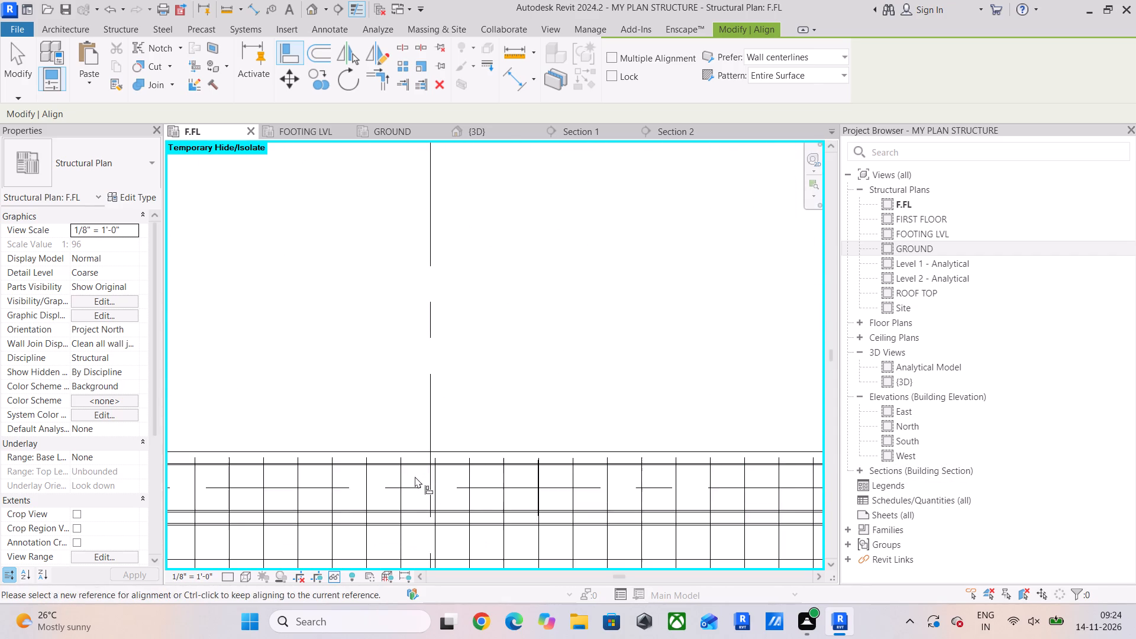
scroll(643, 482, down, 4)
middle_drag(737, 492, 427, 493)
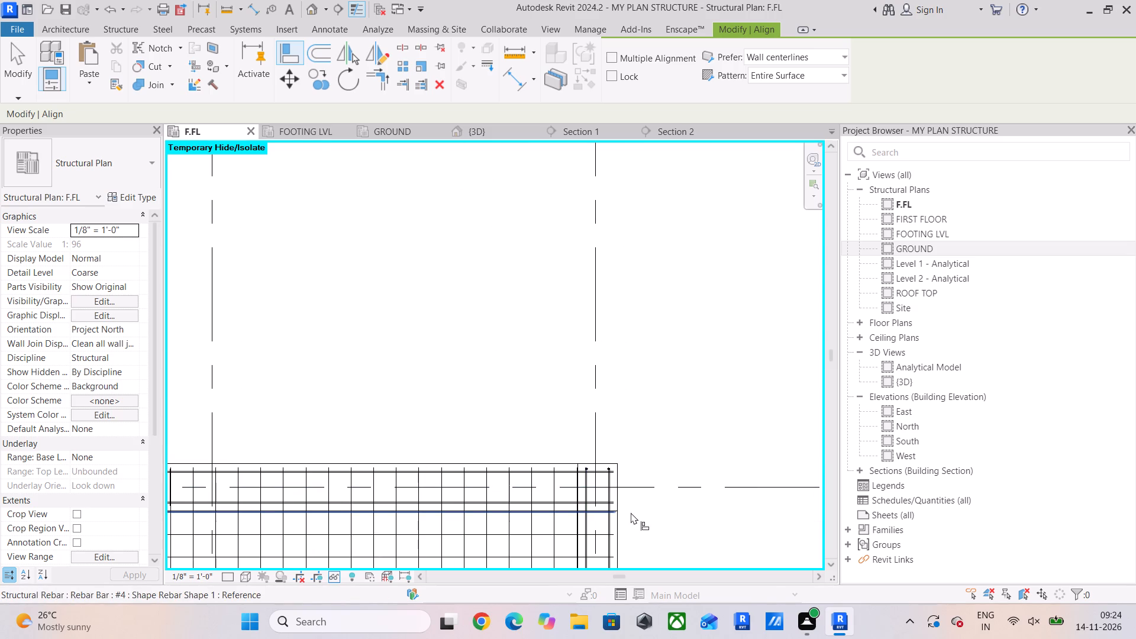
scroll(538, 458, up, 5)
scroll(688, 521, up, 5)
middle_drag(688, 521, 577, 380)
scroll(596, 530, down, 9)
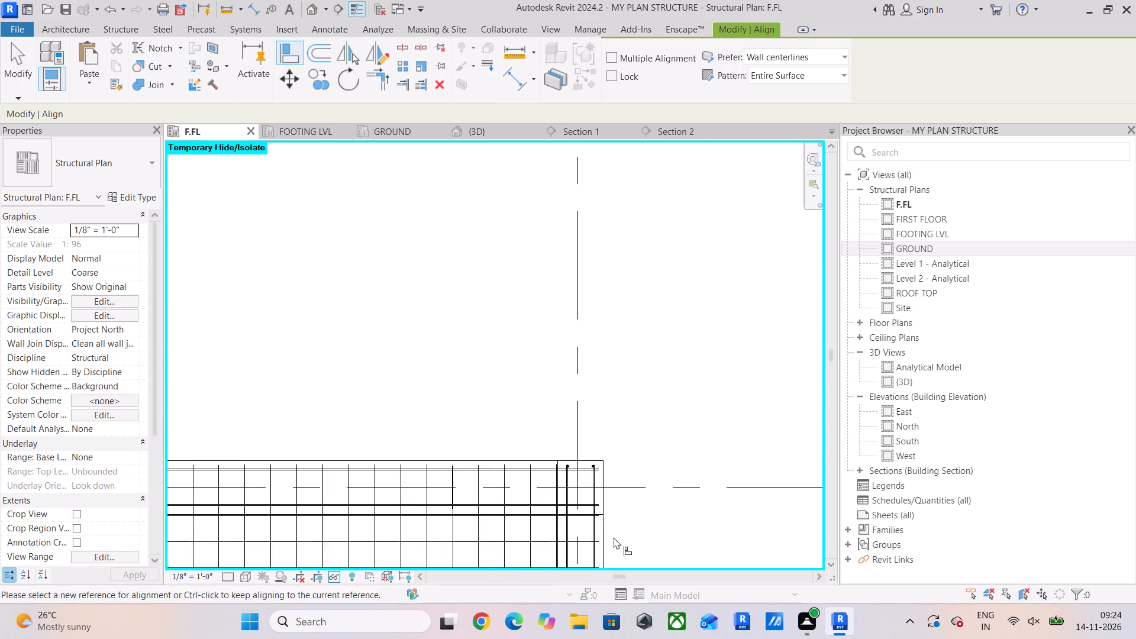
Recheck the #5 bar ends at the D-2 edge column and northeast corner, leaving the Align command.
middle_drag(614, 538, 554, 215)
middle_drag(591, 380, 615, 169)
scroll(657, 416, down, 5)
middle_drag(660, 419, 676, 260)
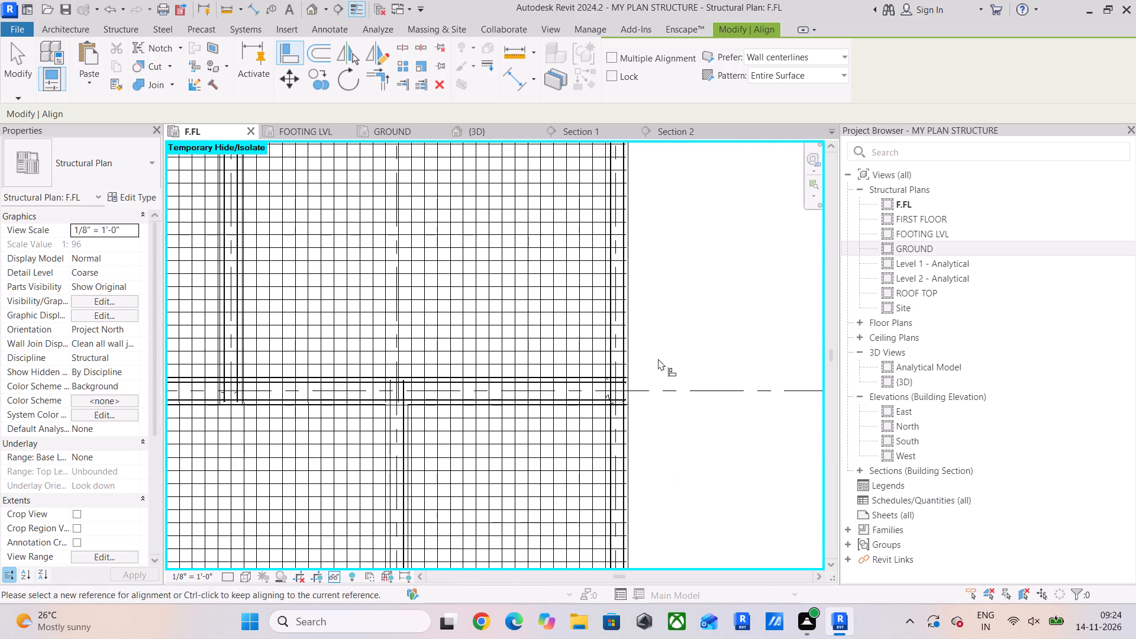
scroll(658, 359, up, 5)
scroll(530, 444, up, 6)
scroll(637, 454, up, 5)
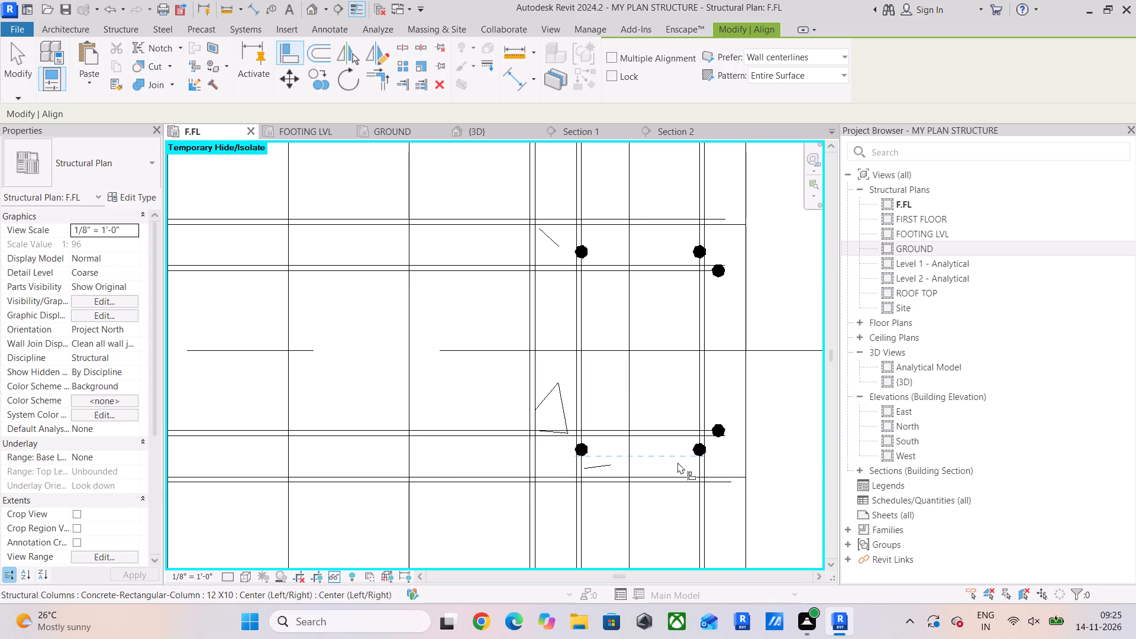
scroll(682, 464, down, 5)
click(14, 58)
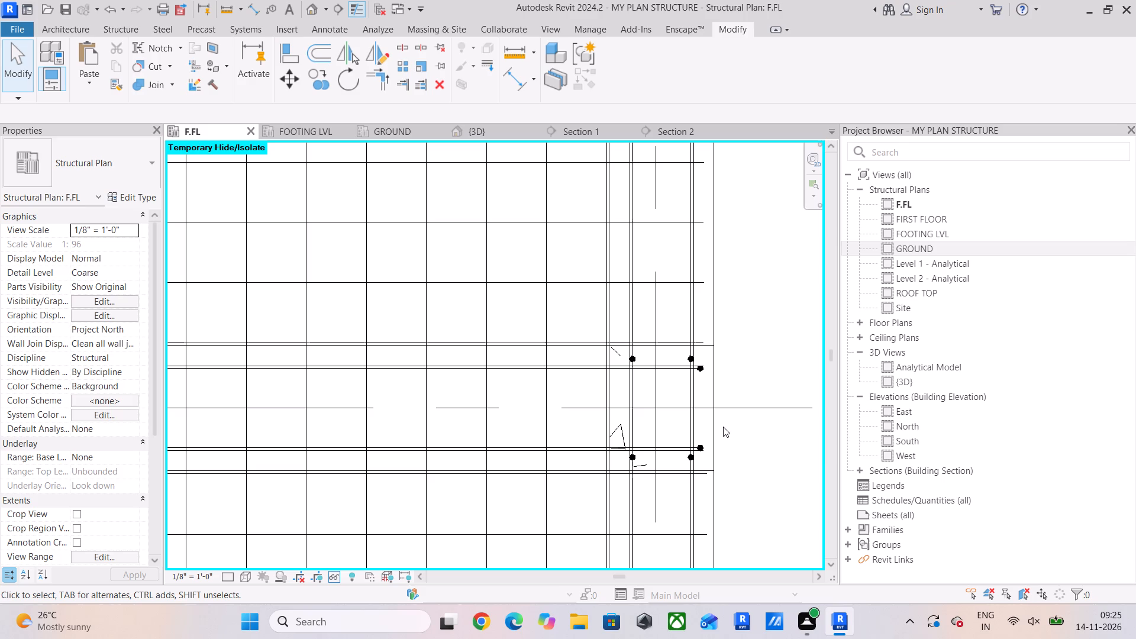
scroll(714, 492, up, 5)
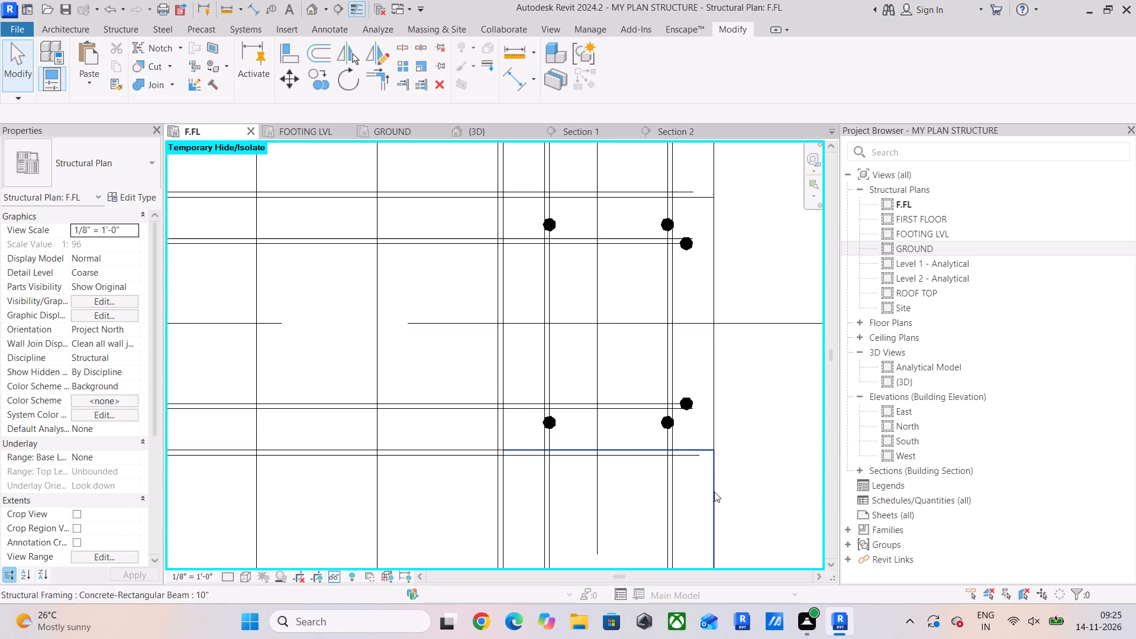
scroll(683, 455, down, 17)
middle_drag(719, 463, 698, 619)
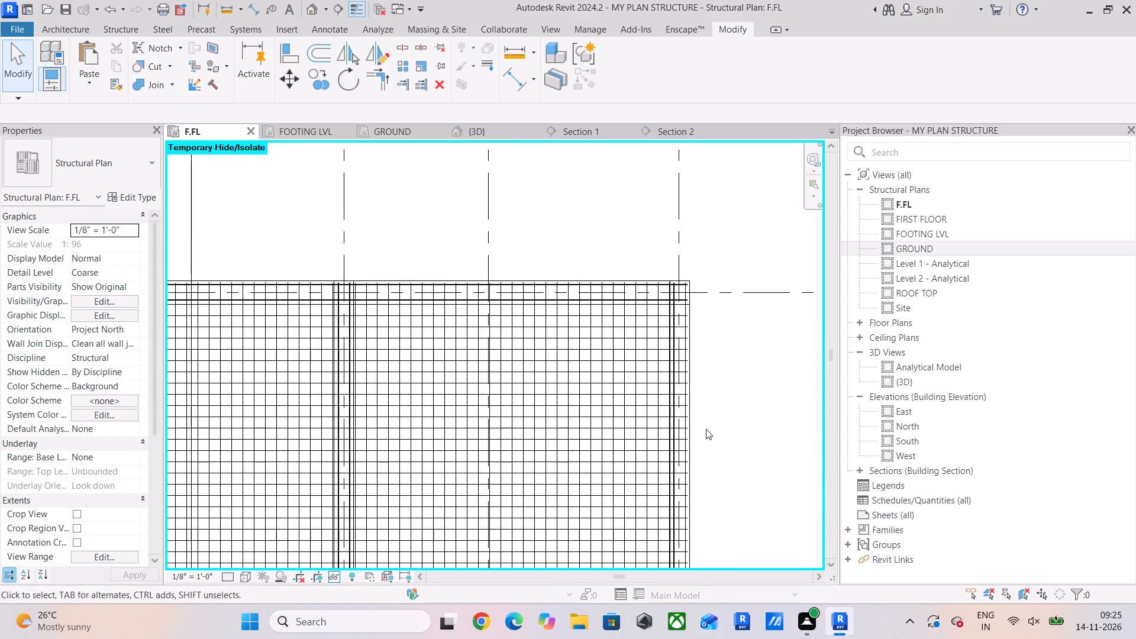
scroll(685, 224, up, 5)
scroll(683, 414, up, 6)
scroll(650, 359, down, 7)
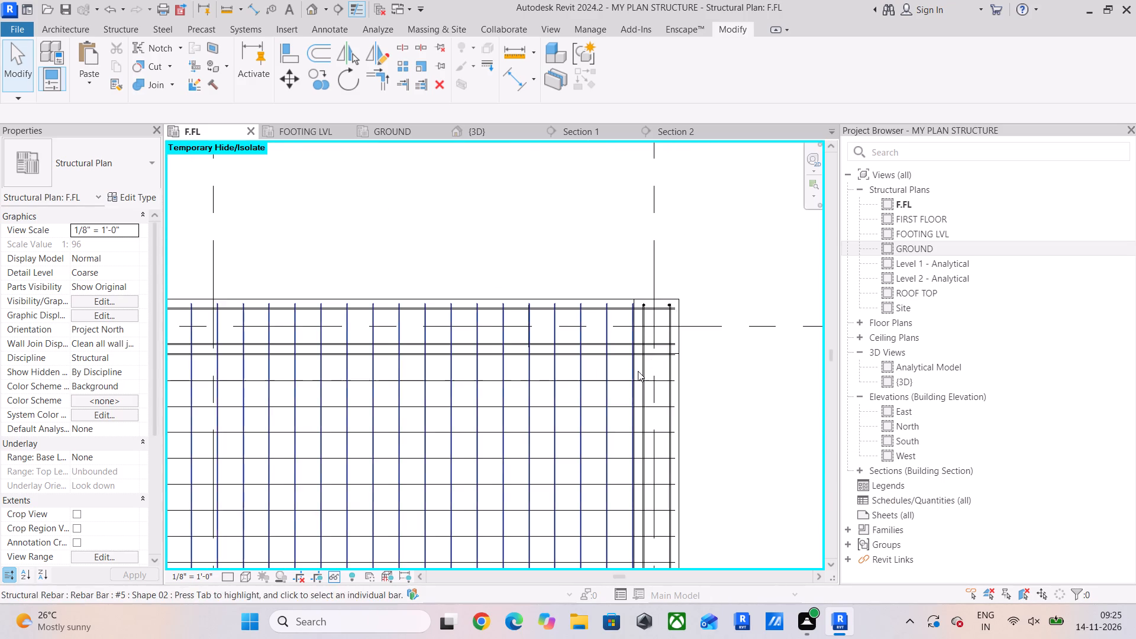
scroll(638, 371, down, 4)
middle_drag(609, 428, 725, 344)
scroll(705, 357, down, 8)
middle_drag(703, 363, 696, 327)
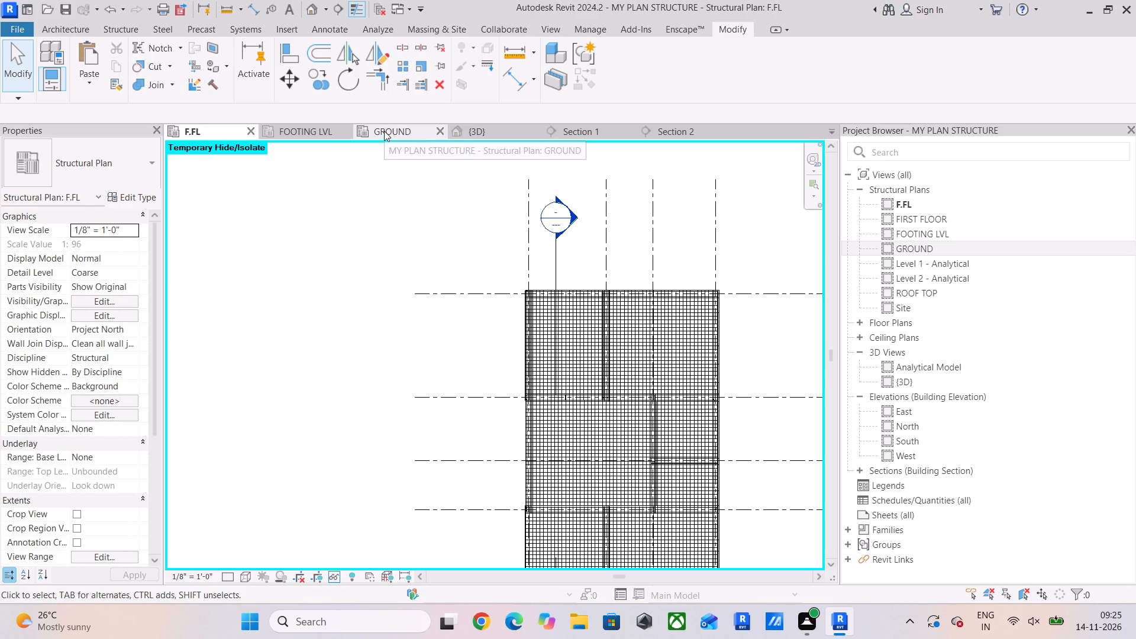
Review the slab, beam and footing reinforcement in the Section 1 view.
click(600, 134)
scroll(589, 309, down, 2)
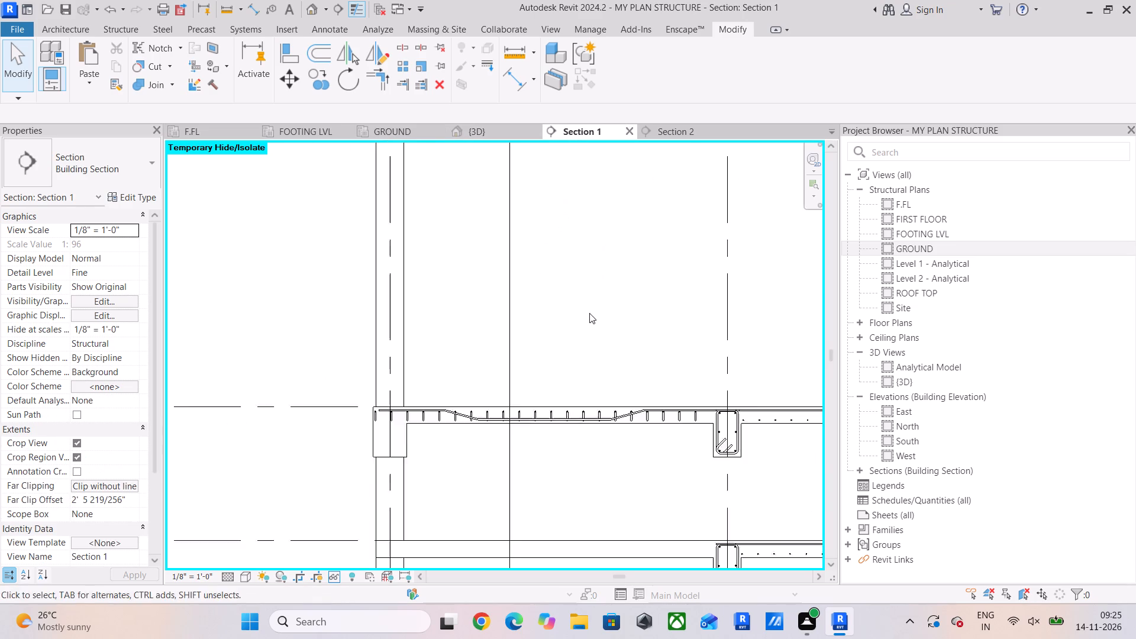
scroll(589, 313, down, 2)
middle_drag(594, 324, 664, 170)
scroll(602, 295, down, 2)
middle_drag(603, 303, 299, 350)
scroll(412, 372, down, 4)
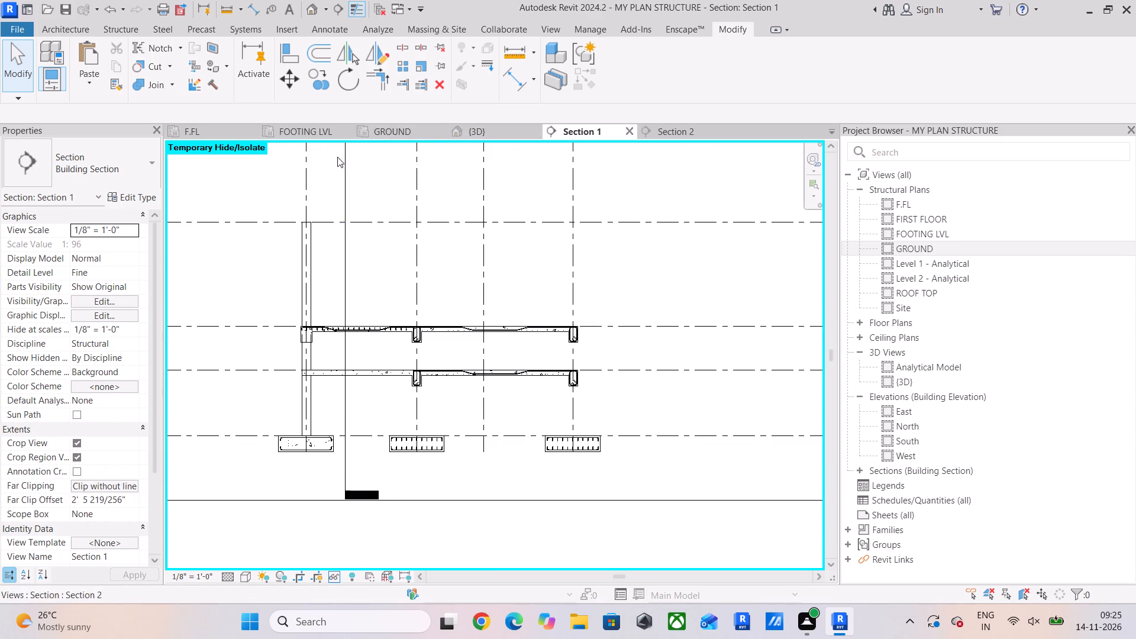
Start propagating the A-4 corner column's rebar in the 3D view, aligned by host, choosing three columns toward the building's left side.
click(483, 137)
scroll(325, 314, down, 5)
middle_drag(383, 318, 686, 279)
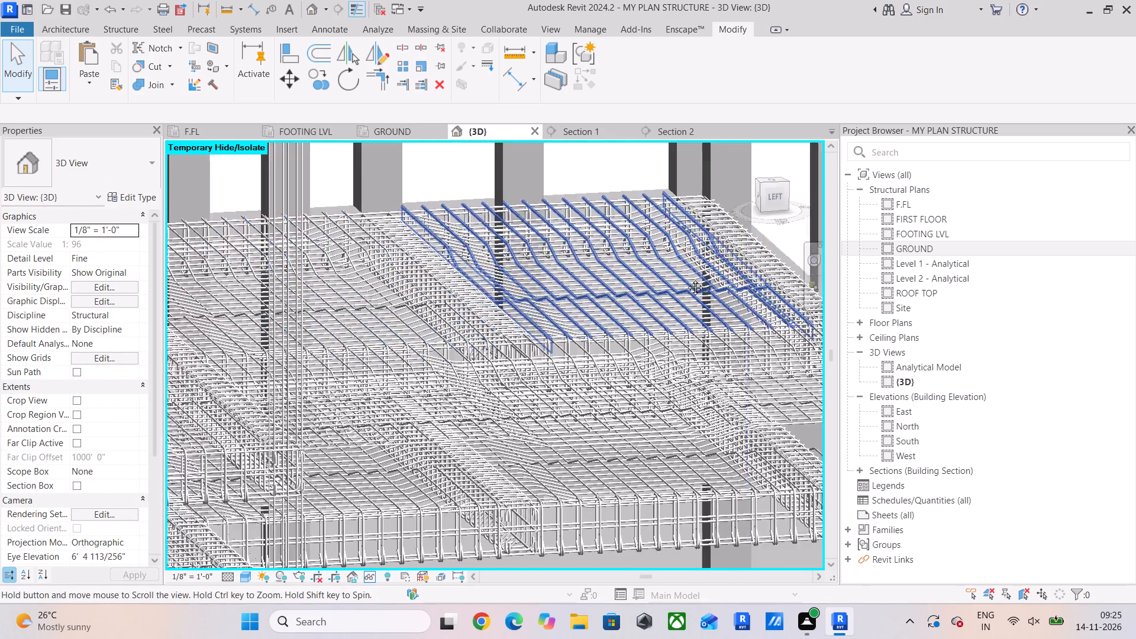
middle_drag(686, 279, 688, 278)
scroll(523, 340, down, 5)
middle_drag(522, 341, 652, 339)
middle_drag(456, 343, 734, 216)
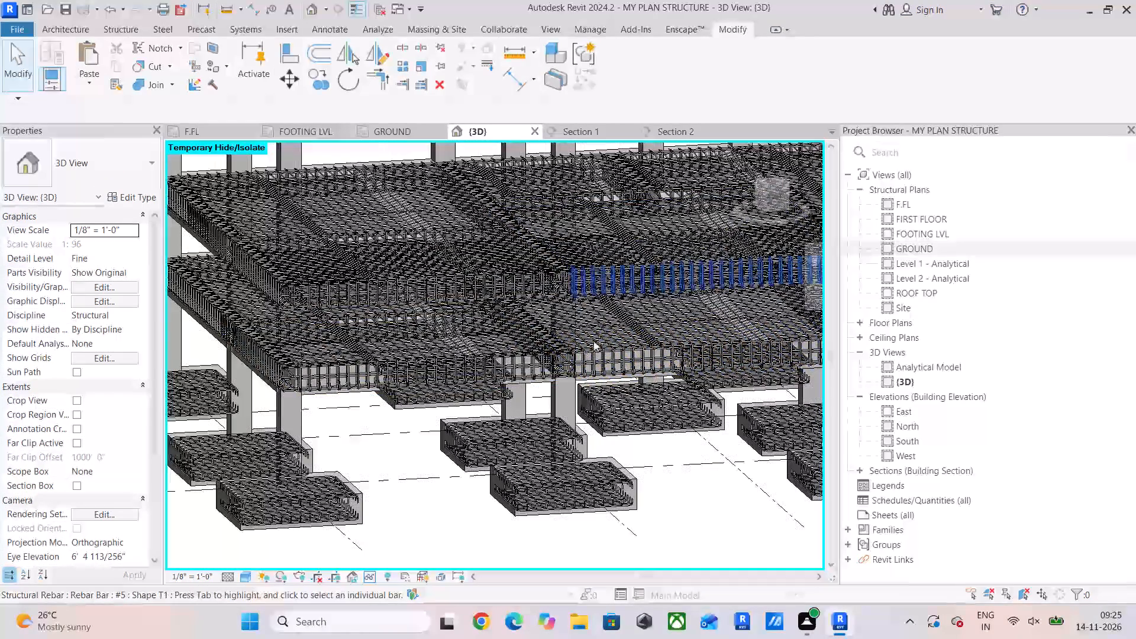
scroll(588, 348, down, 3)
middle_drag(635, 379, 548, 411)
scroll(622, 390, down, 3)
shift+middle_drag(679, 388, 511, 363)
scroll(631, 360, up, 5)
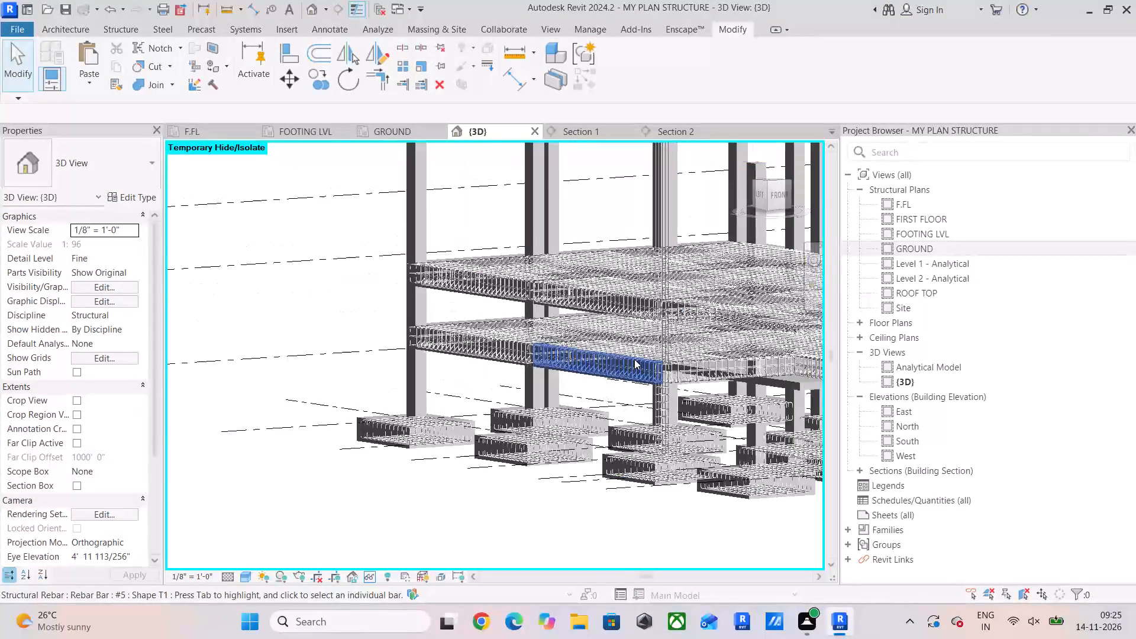
scroll(679, 416, up, 5)
shift+middle_drag(657, 424, 680, 425)
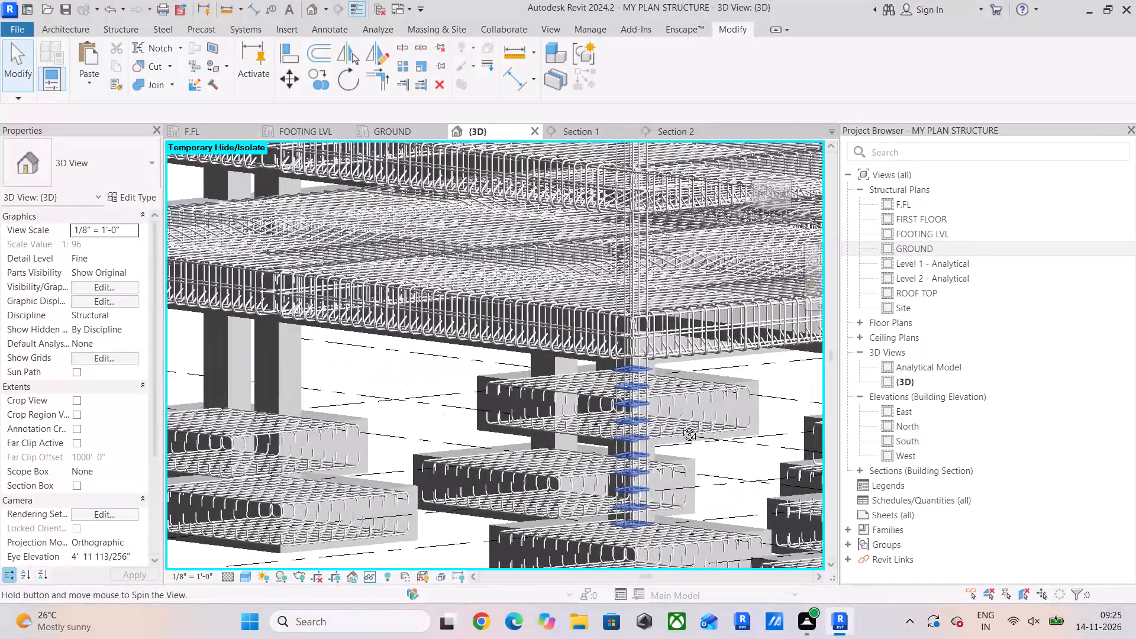
shift+middle_drag(680, 425, 694, 423)
scroll(653, 399, up, 4)
click(634, 432)
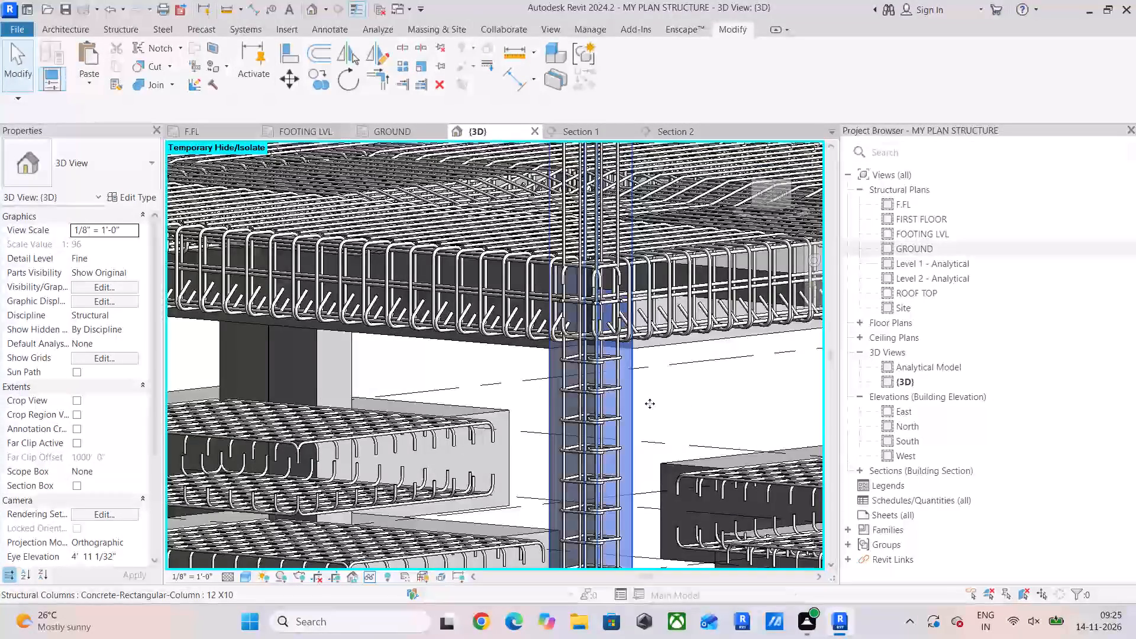
scroll(657, 346, down, 6)
scroll(737, 305, down, 9)
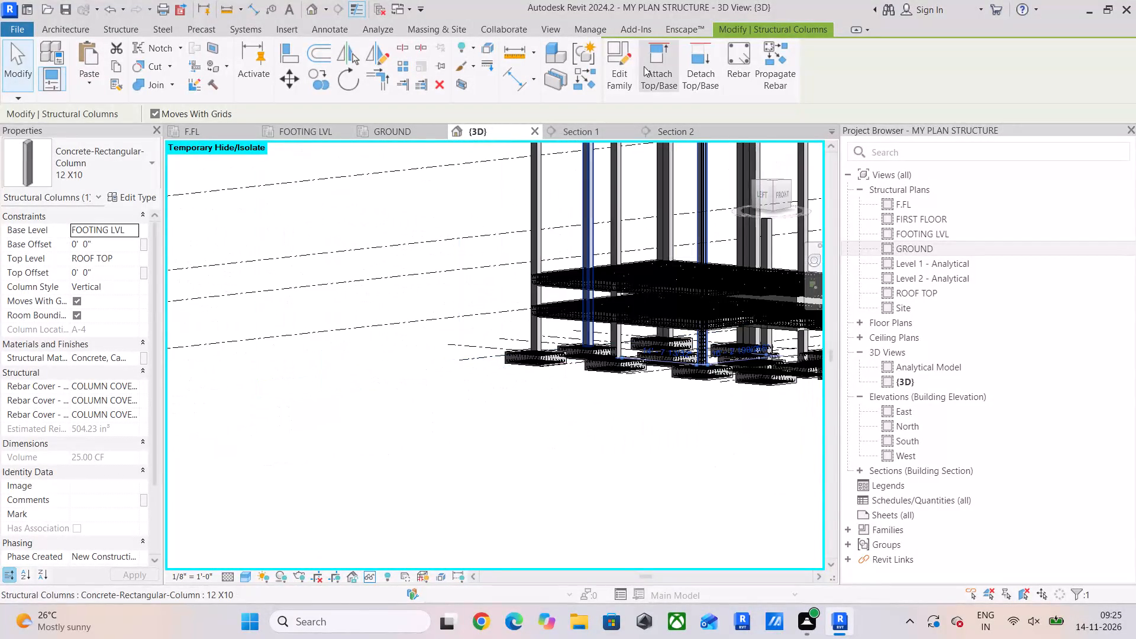
click(776, 74)
scroll(443, 234, up, 4)
middle_drag(473, 272, 464, 290)
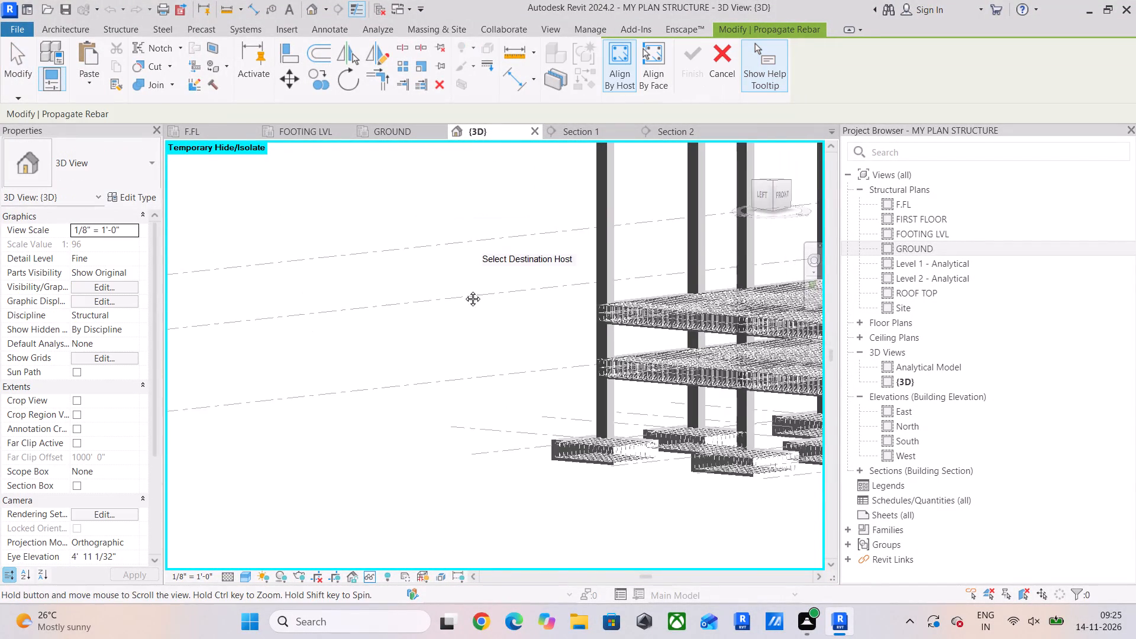
middle_drag(464, 290, 371, 383)
click(500, 244)
click(603, 237)
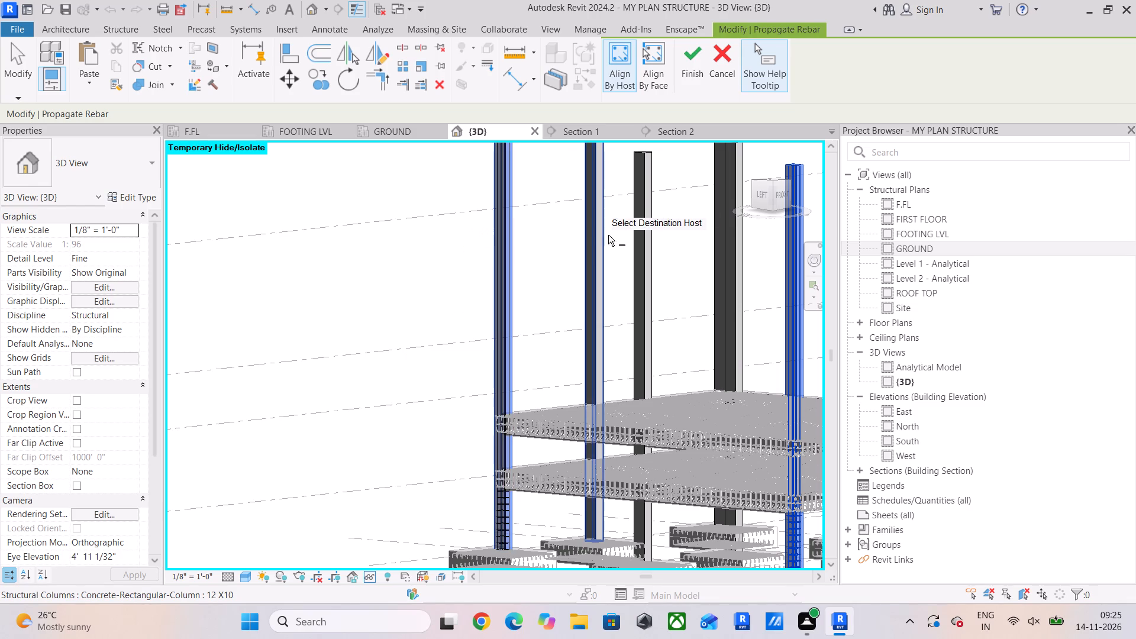
click(637, 211)
middle_drag(647, 224, 557, 267)
click(625, 241)
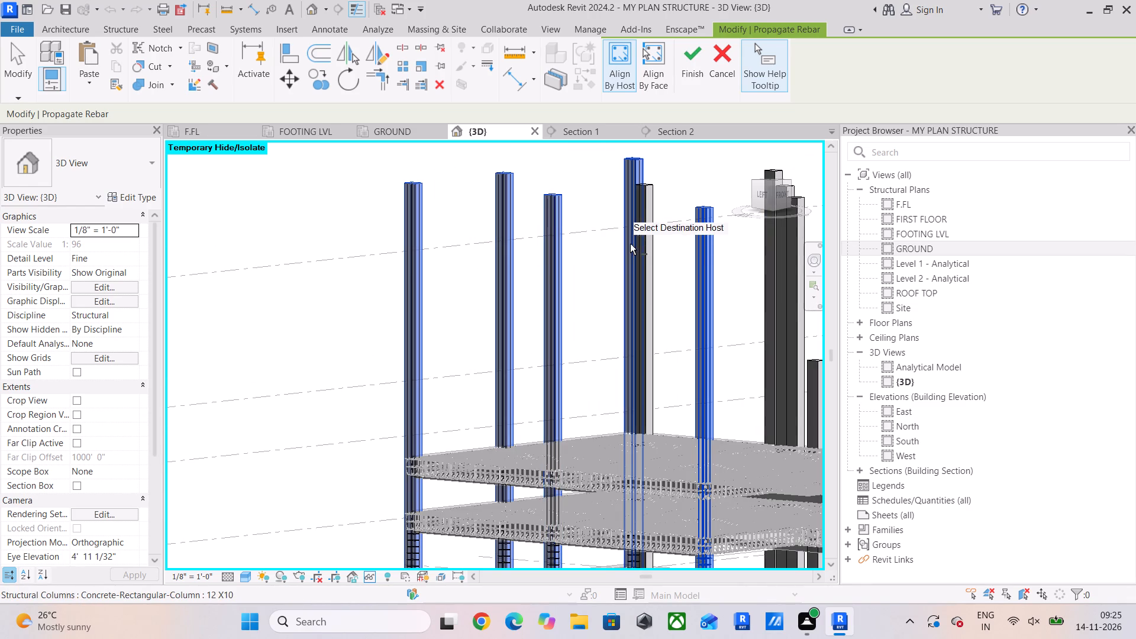
click(646, 268)
Add the three closely grouped central columns and three columns beyond them as destinations for the propagated rebar.
middle_drag(726, 299, 634, 357)
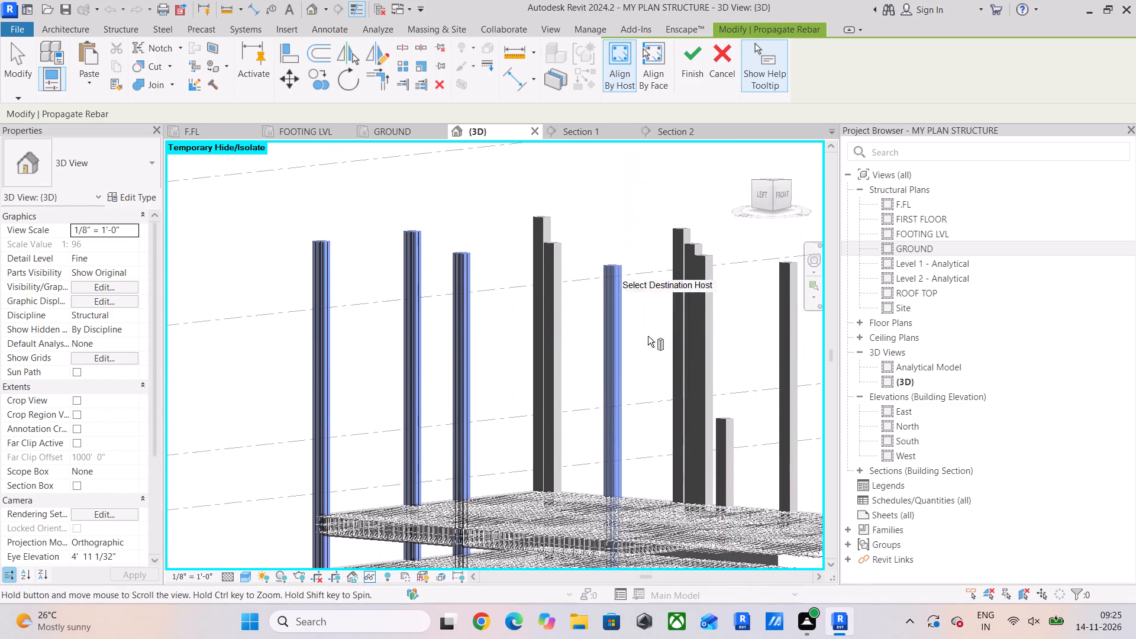
click(685, 225)
scroll(695, 247, up, 4)
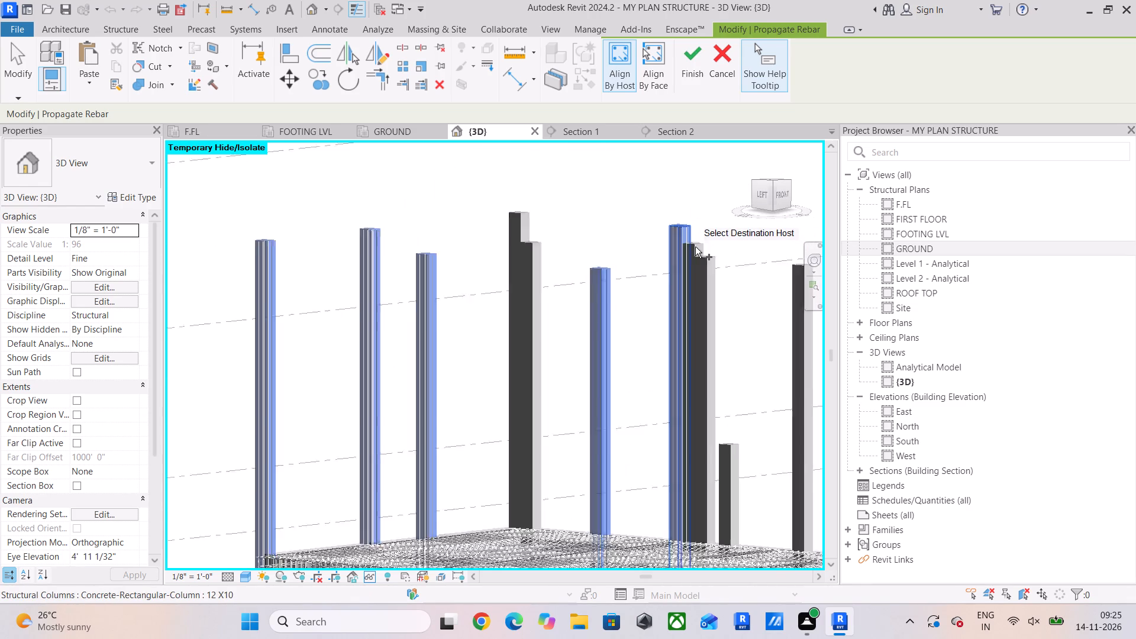
scroll(695, 247, up, 4)
click(693, 247)
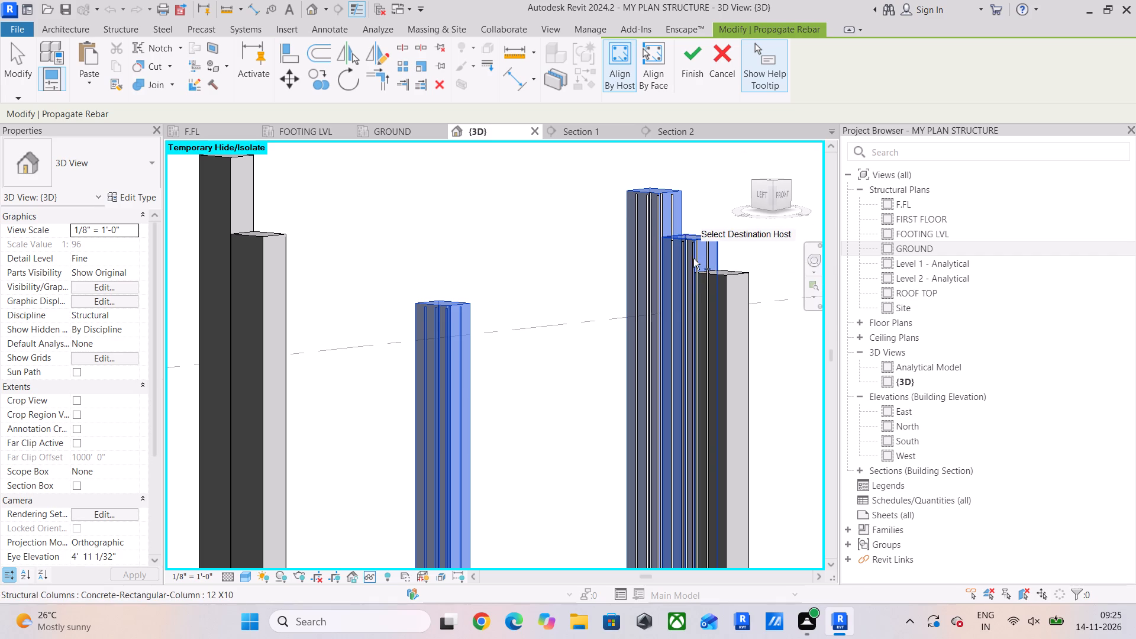
click(728, 301)
middle_drag(763, 338, 434, 322)
click(662, 331)
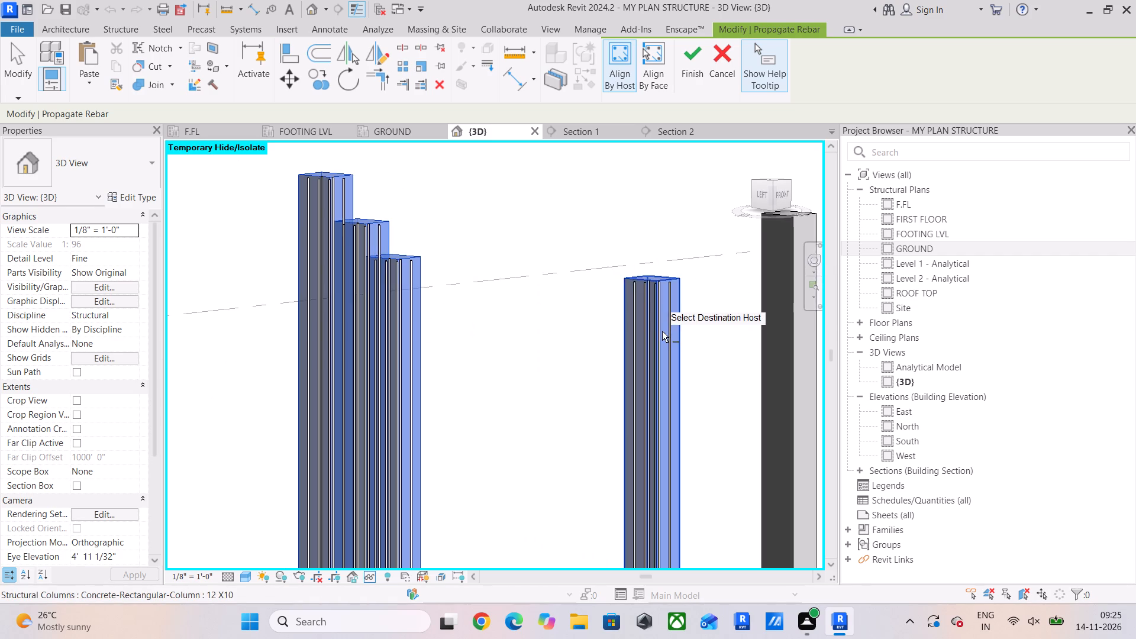
middle_drag(661, 331, 519, 363)
click(641, 286)
click(651, 301)
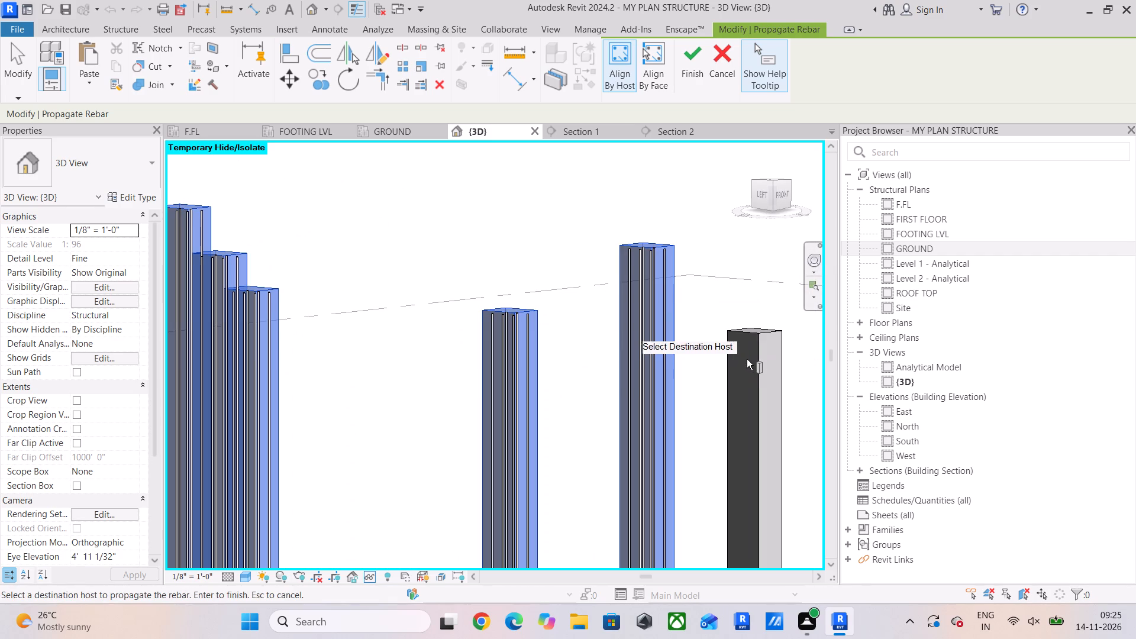
click(760, 354)
Add the skipped rear pair, the two remaining right-hand columns and the short column as destinations, then finish the rebar propagation.
scroll(631, 348, down, 5)
middle_drag(256, 306, 437, 312)
click(386, 273)
click(404, 328)
scroll(450, 356, down, 2)
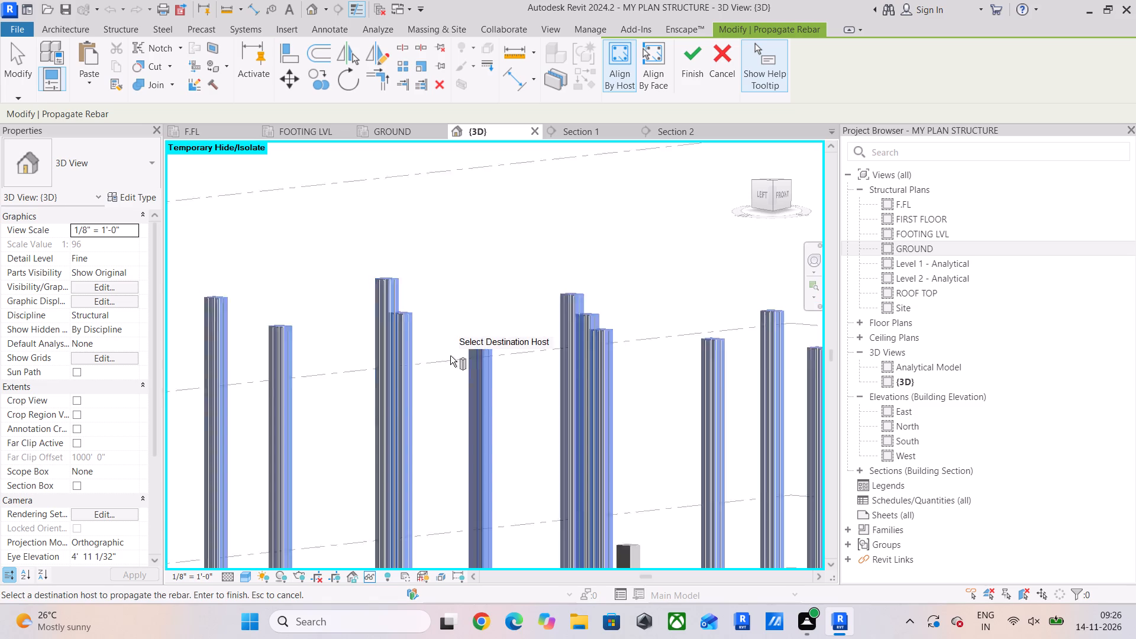
scroll(450, 356, down, 2)
scroll(472, 360, up, 1)
middle_drag(472, 360, 237, 307)
click(622, 296)
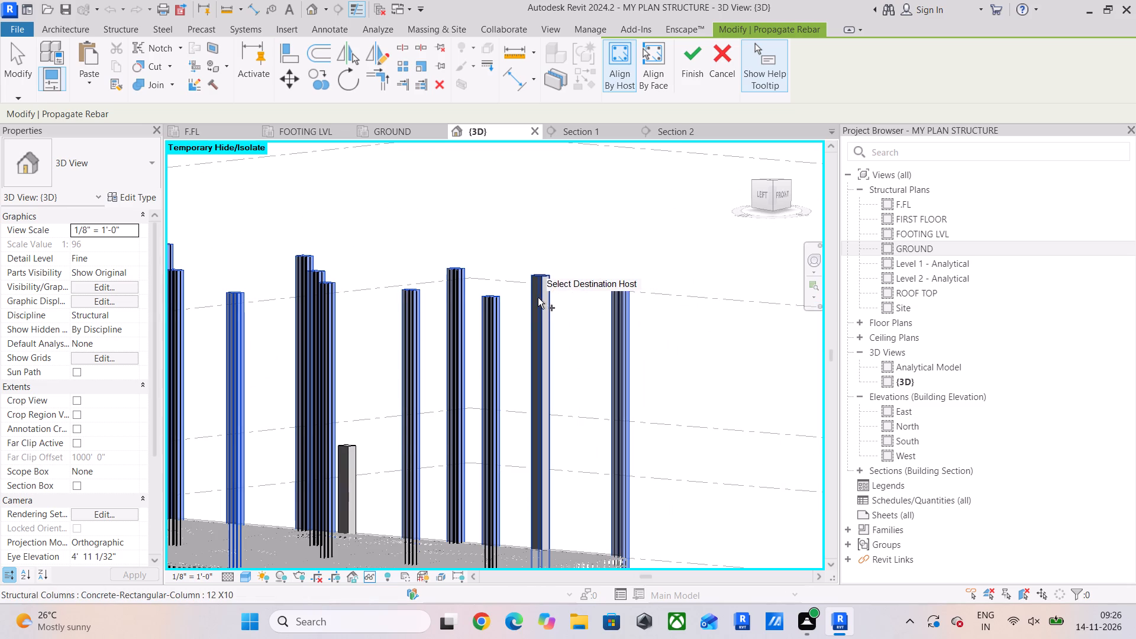
click(538, 298)
scroll(331, 451, up, 4)
click(370, 462)
scroll(370, 462, down, 4)
middle_drag(379, 457, 397, 453)
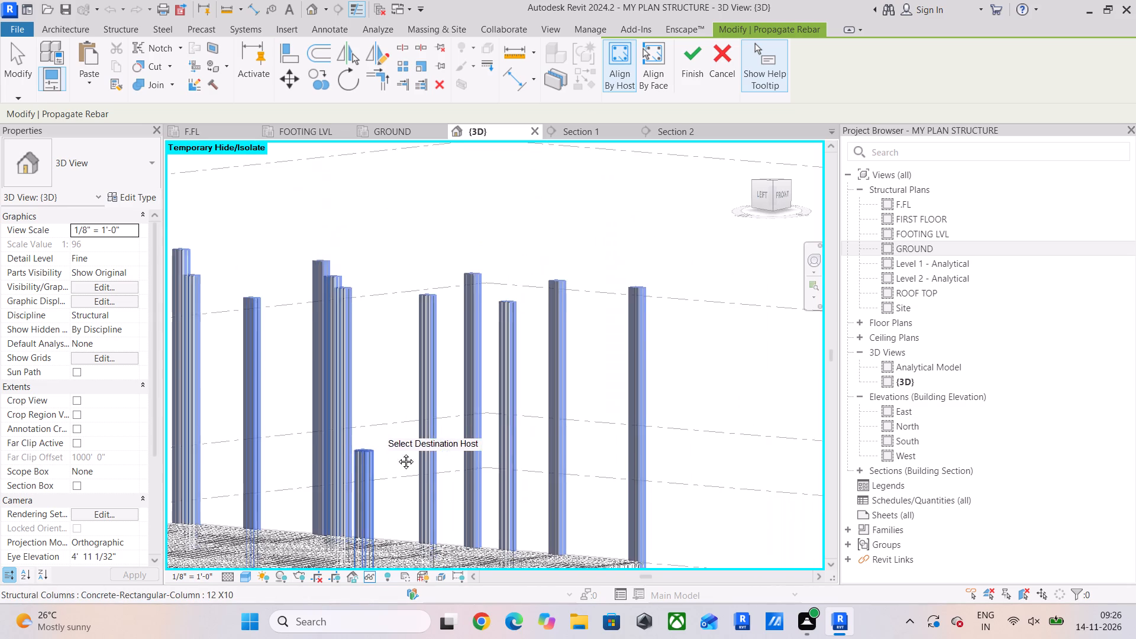
middle_drag(397, 453, 489, 399)
scroll(381, 417, down, 2)
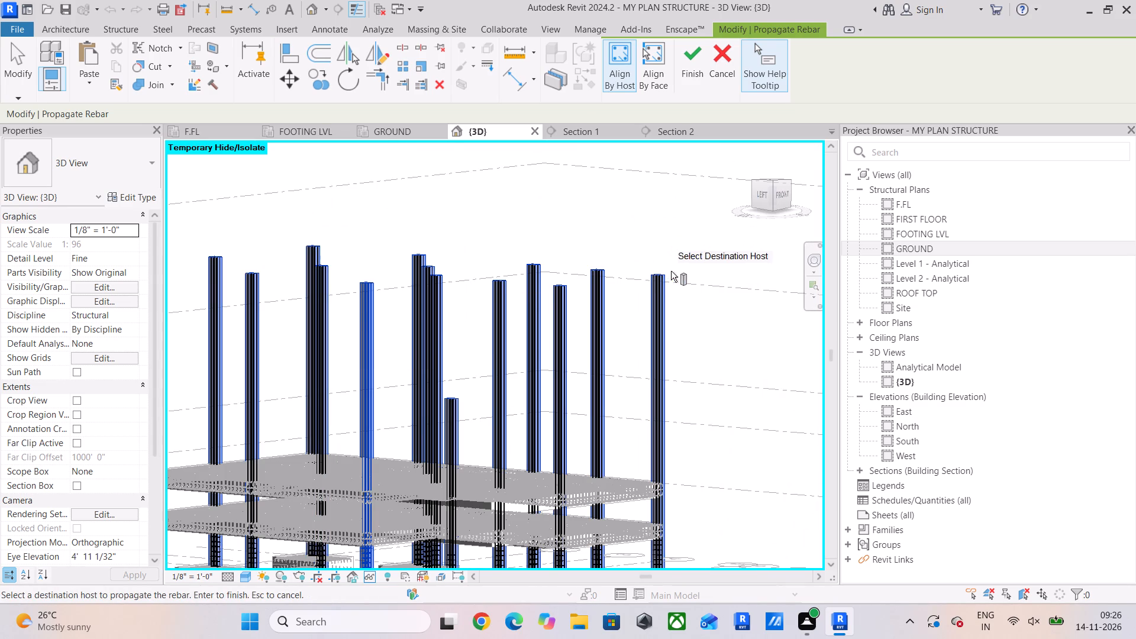
shift+middle_drag(459, 350, 459, 380)
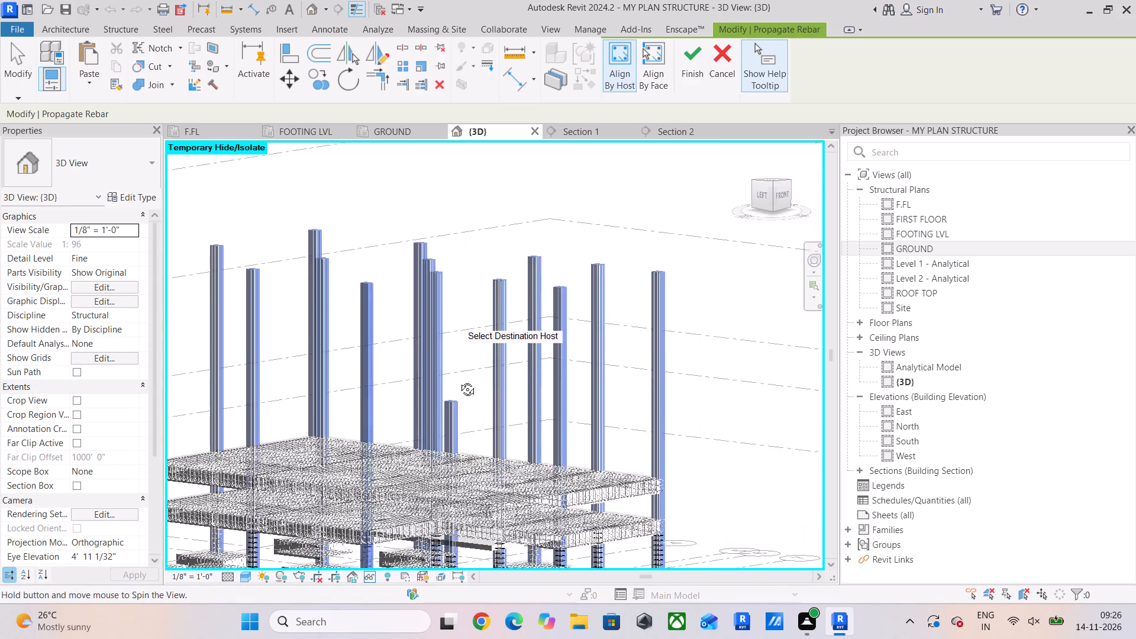
shift+middle_drag(459, 380, 459, 412)
middle_drag(459, 414, 743, 450)
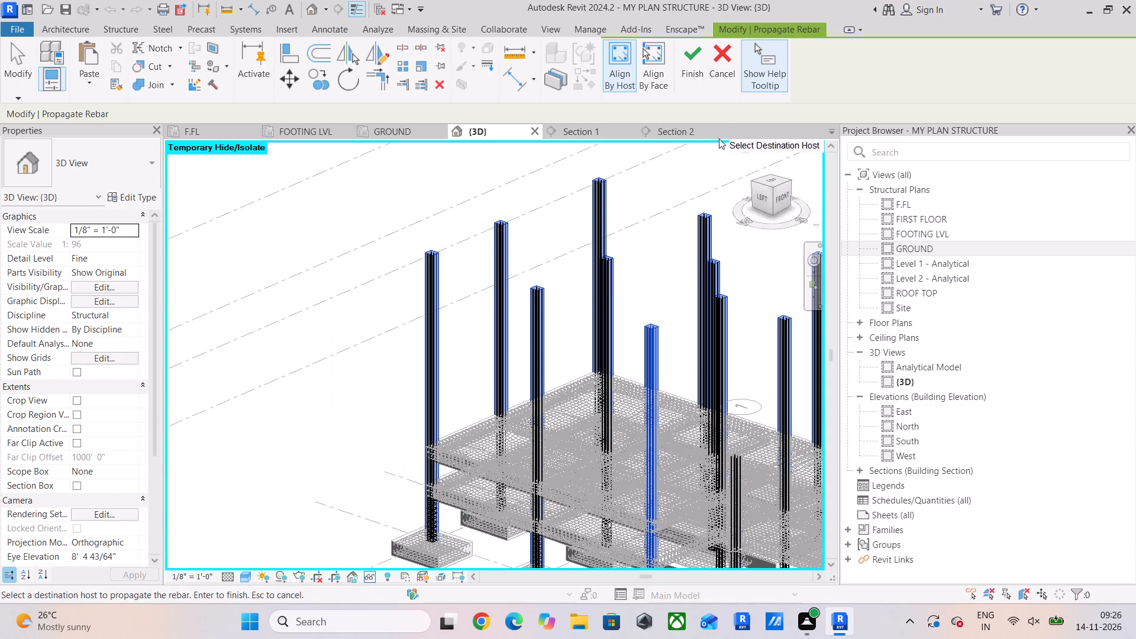
click(683, 63)
middle_drag(651, 362, 605, 334)
Examine the column, footing, slab and beam reinforcement in the Section 1 view, leaving the Align command.
click(584, 130)
scroll(421, 367, up, 2)
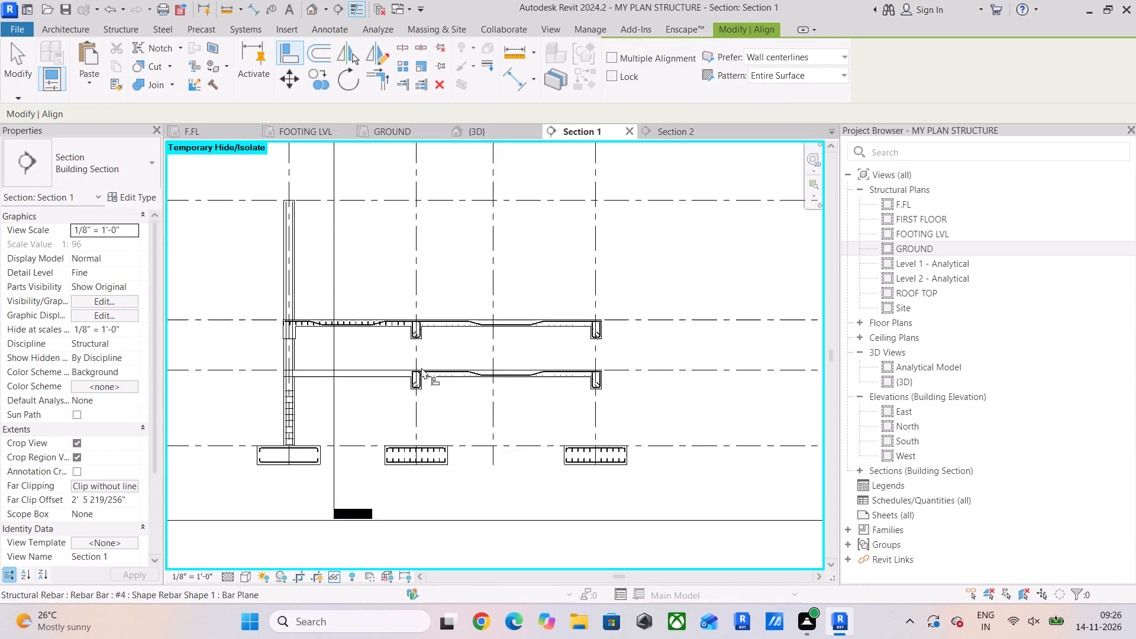
scroll(421, 367, up, 3)
middle_drag(394, 373, 625, 383)
scroll(559, 422, up, 2)
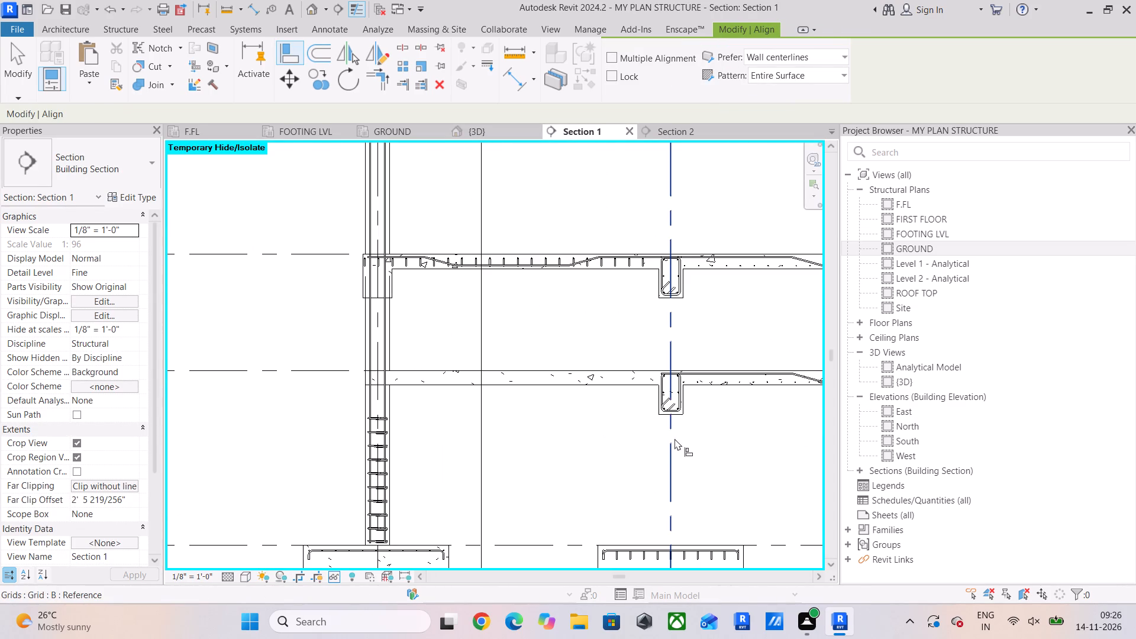
middle_drag(674, 438, 609, 406)
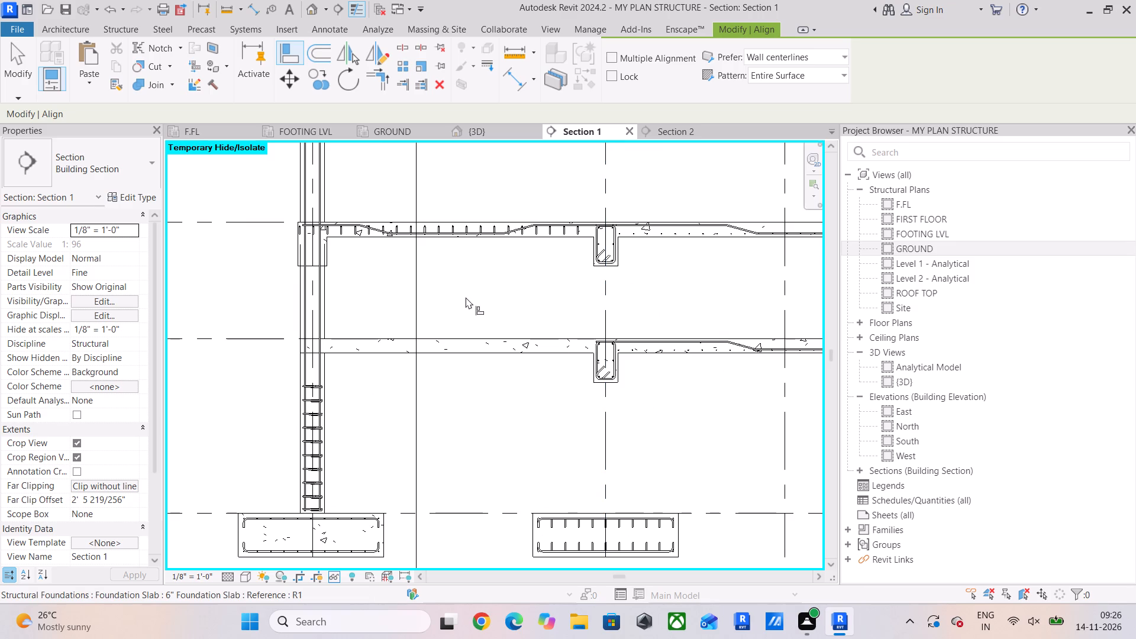
middle_drag(501, 302, 433, 327)
middle_drag(556, 318, 482, 354)
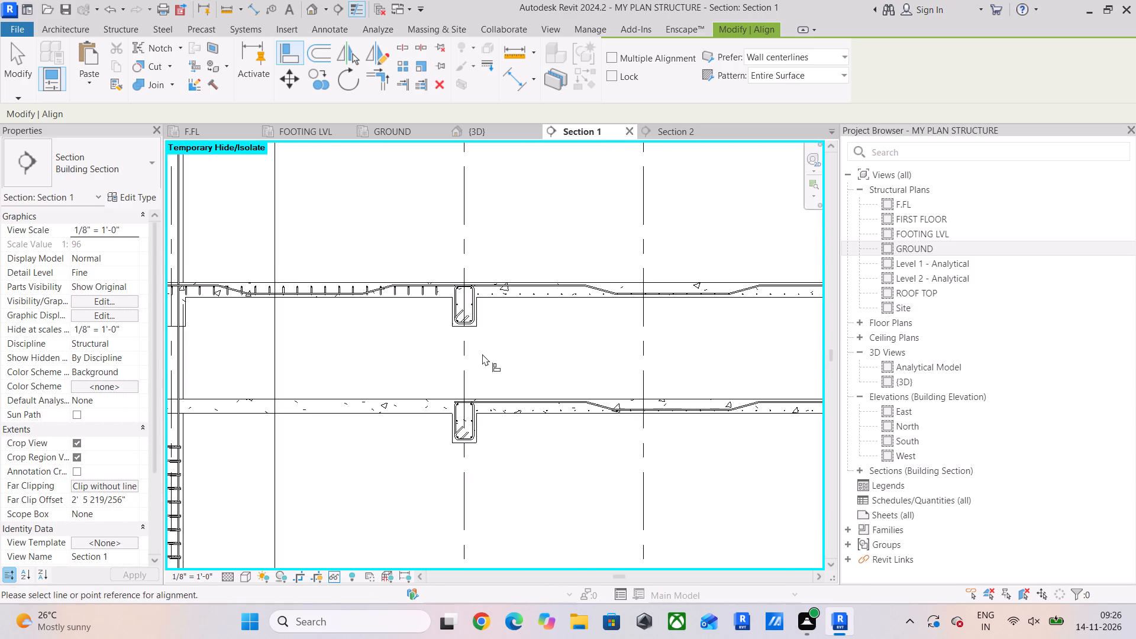
scroll(498, 333, up, 5)
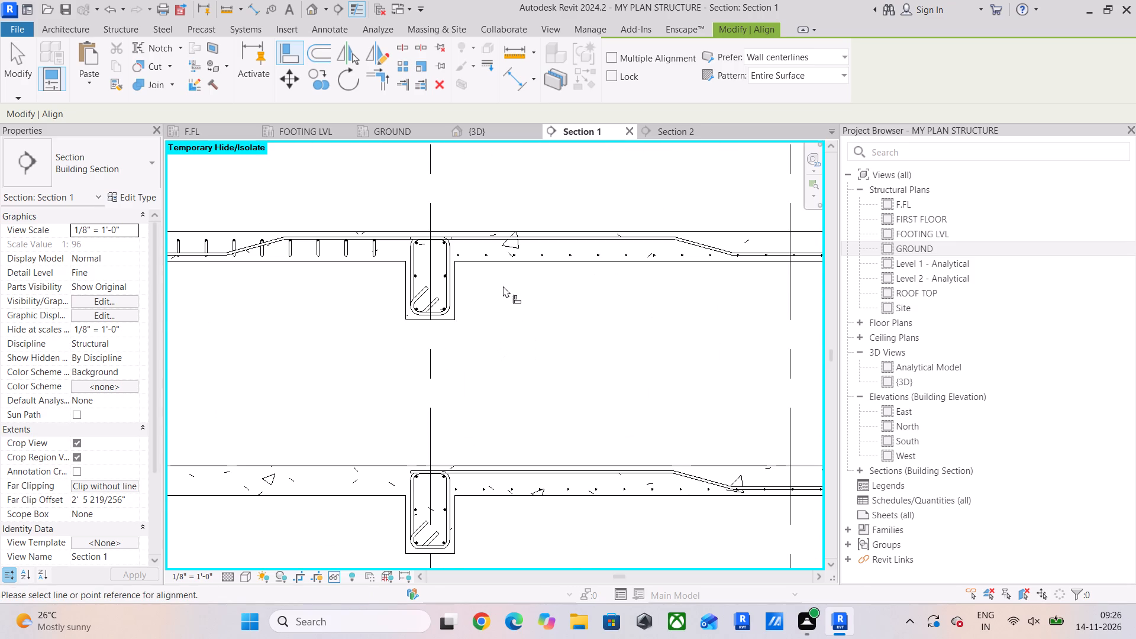
middle_drag(599, 459, 544, 441)
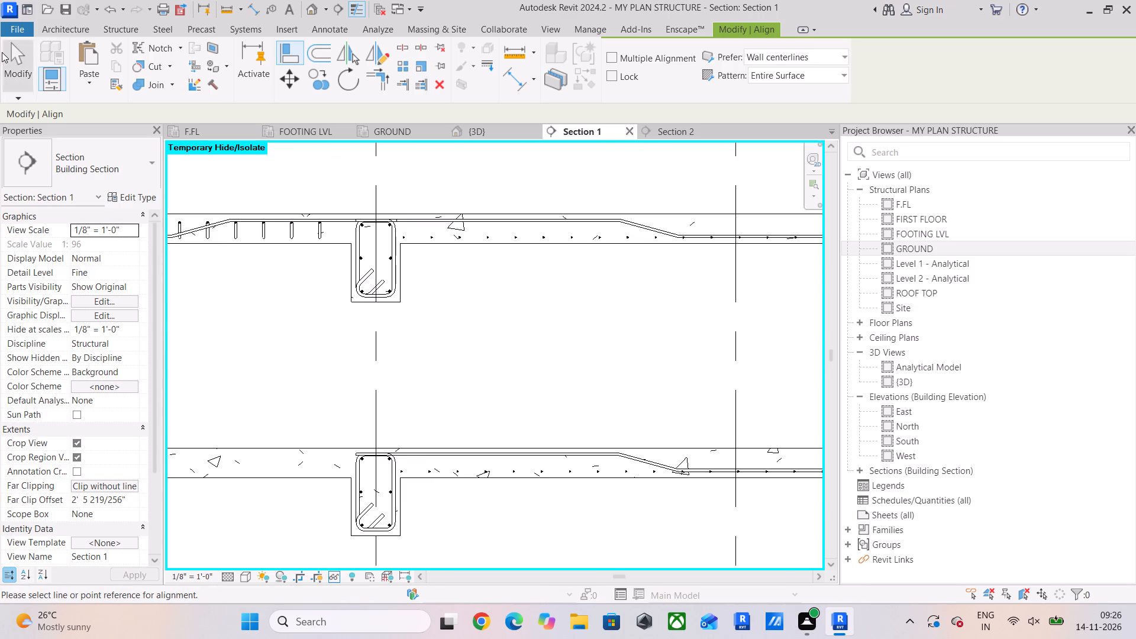
click(1, 53)
click(25, 60)
scroll(319, 446, up, 3)
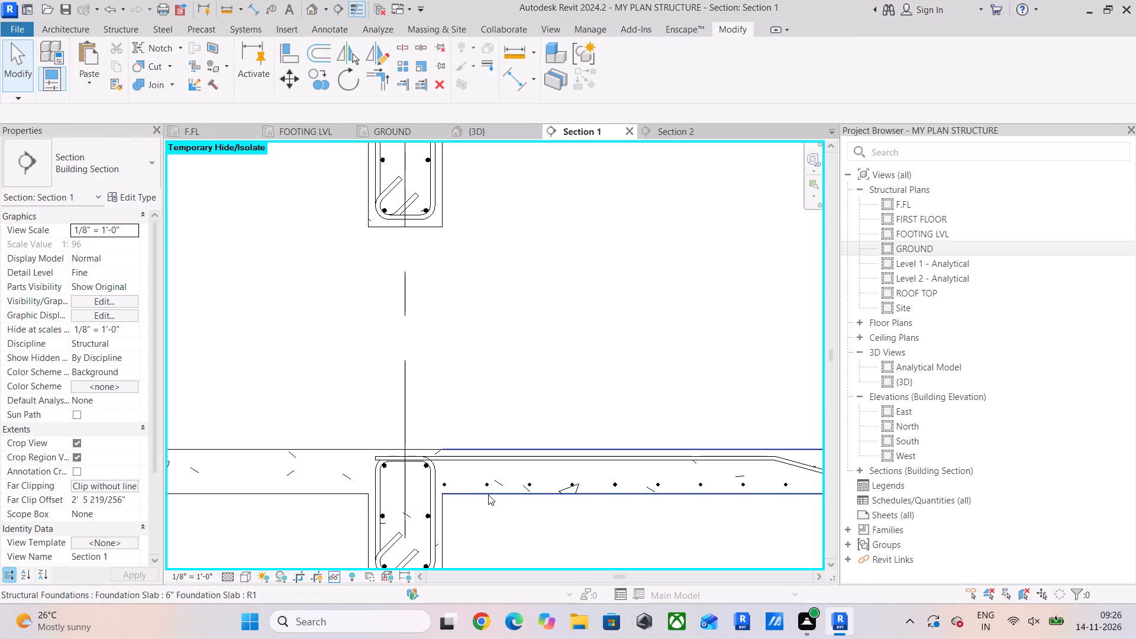
scroll(437, 404, down, 5)
middle_drag(444, 396, 448, 411)
scroll(473, 279, up, 6)
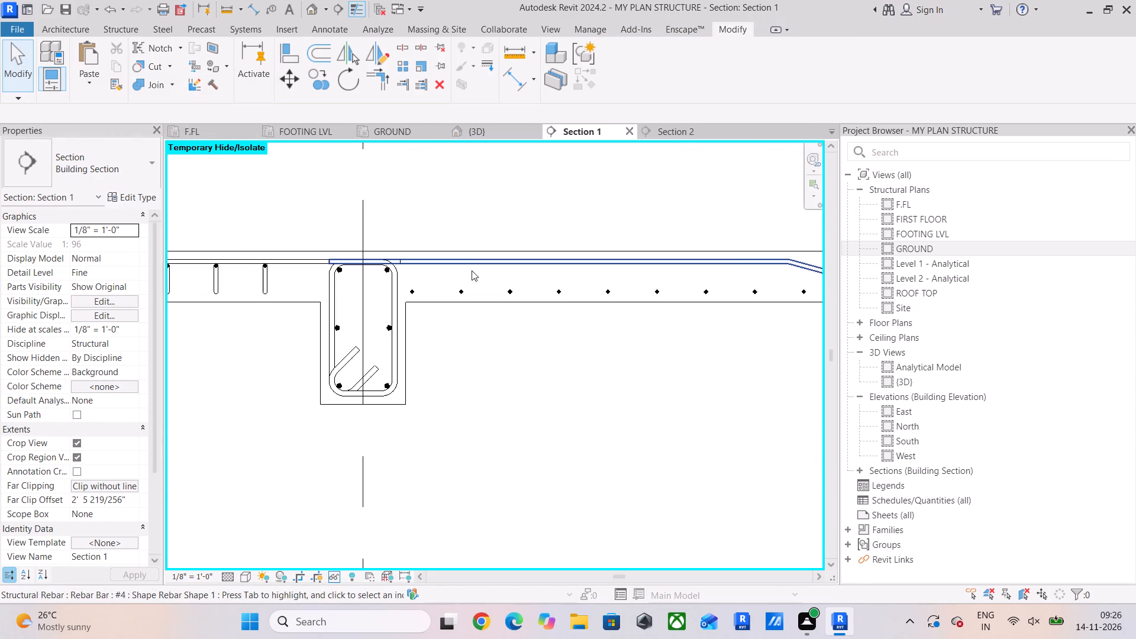
scroll(472, 270, down, 6)
scroll(496, 283, up, 3)
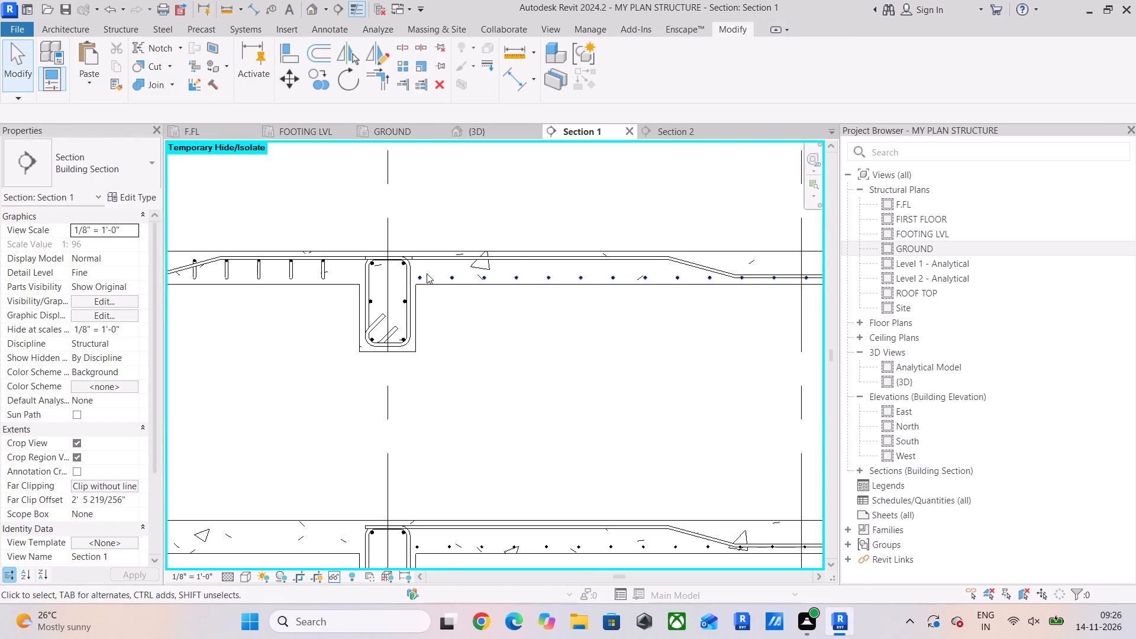
Inspect the #4 slab bar sets on both sides of the Grid B beam in the upper slab of Section 1.
click(424, 276)
middle_drag(546, 333, 539, 352)
scroll(411, 309, up, 6)
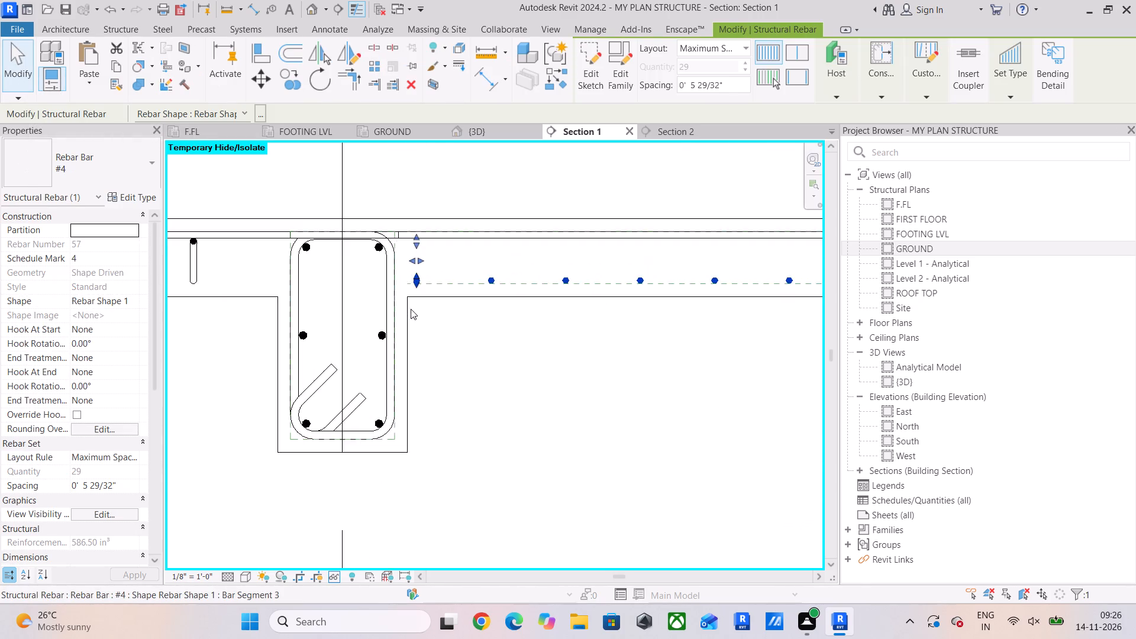
scroll(411, 308, up, 6)
scroll(467, 319, down, 10)
middle_drag(664, 380, 509, 393)
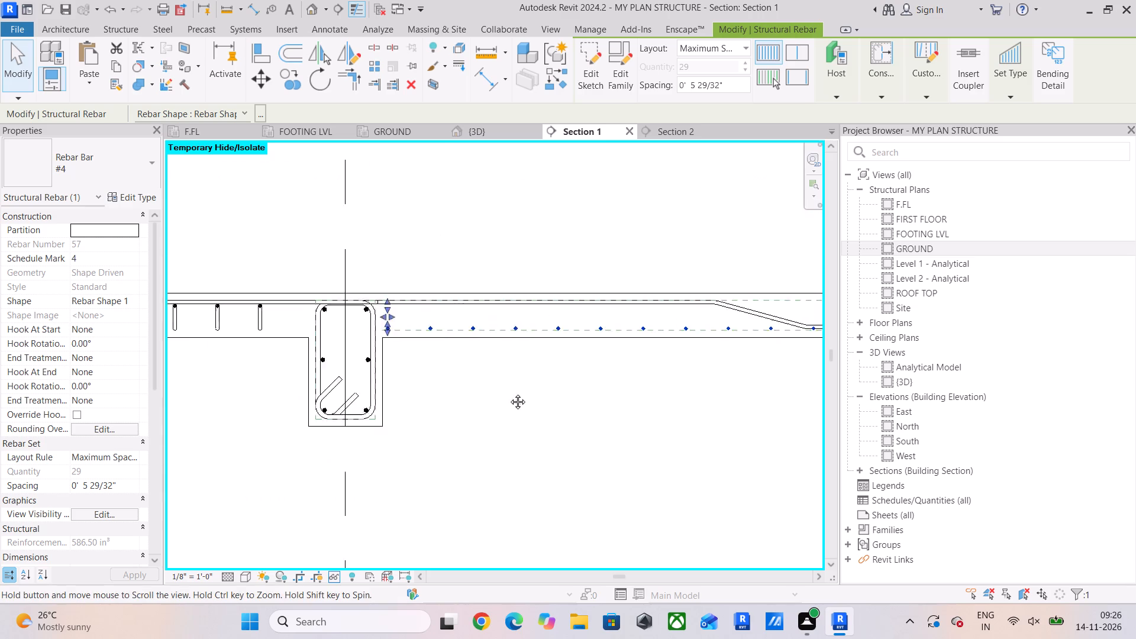
middle_drag(509, 393, 461, 383)
scroll(514, 377, down, 6)
middle_drag(598, 386, 472, 396)
scroll(663, 486, up, 1)
middle_drag(663, 486, 477, 487)
scroll(507, 459, down, 4)
middle_drag(507, 459, 743, 460)
scroll(390, 403, up, 5)
scroll(458, 380, up, 6)
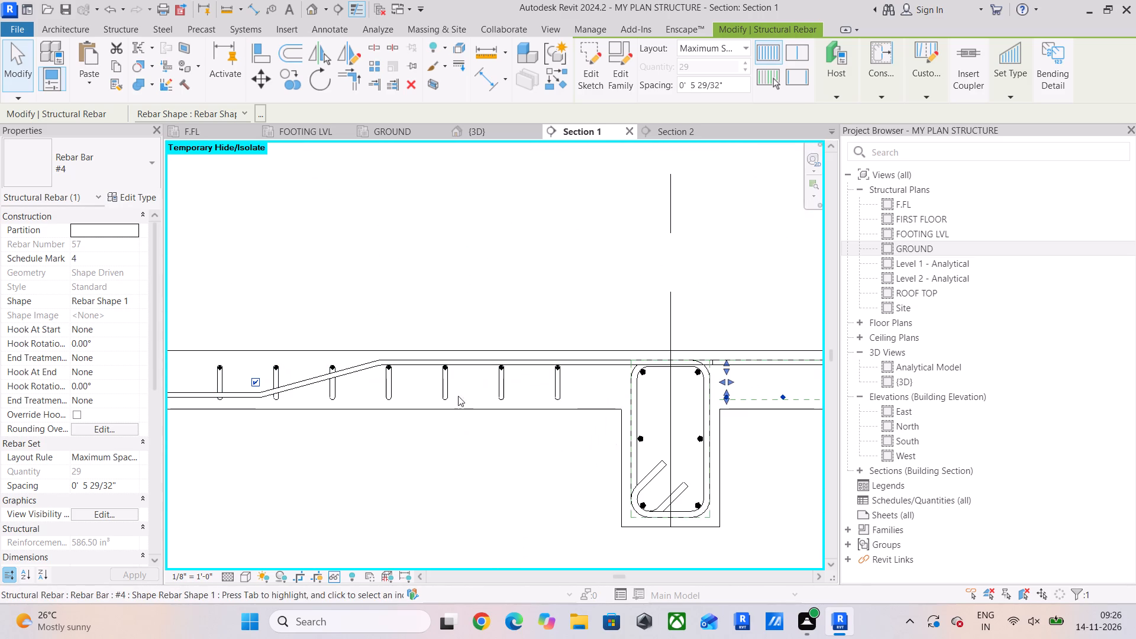
click(496, 482)
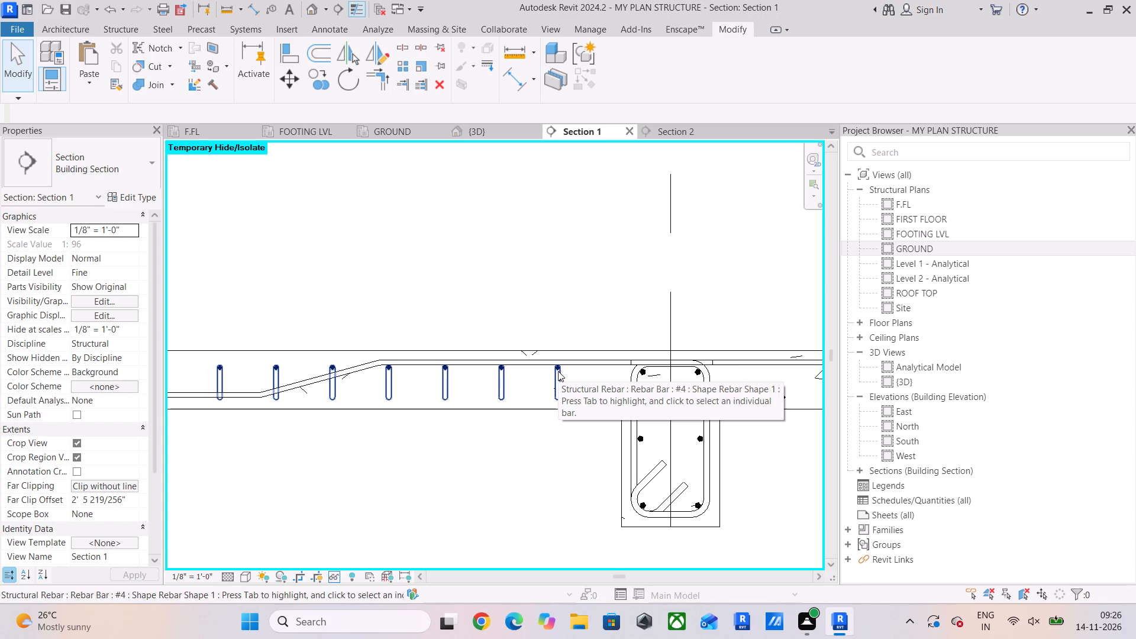
scroll(543, 424, down, 6)
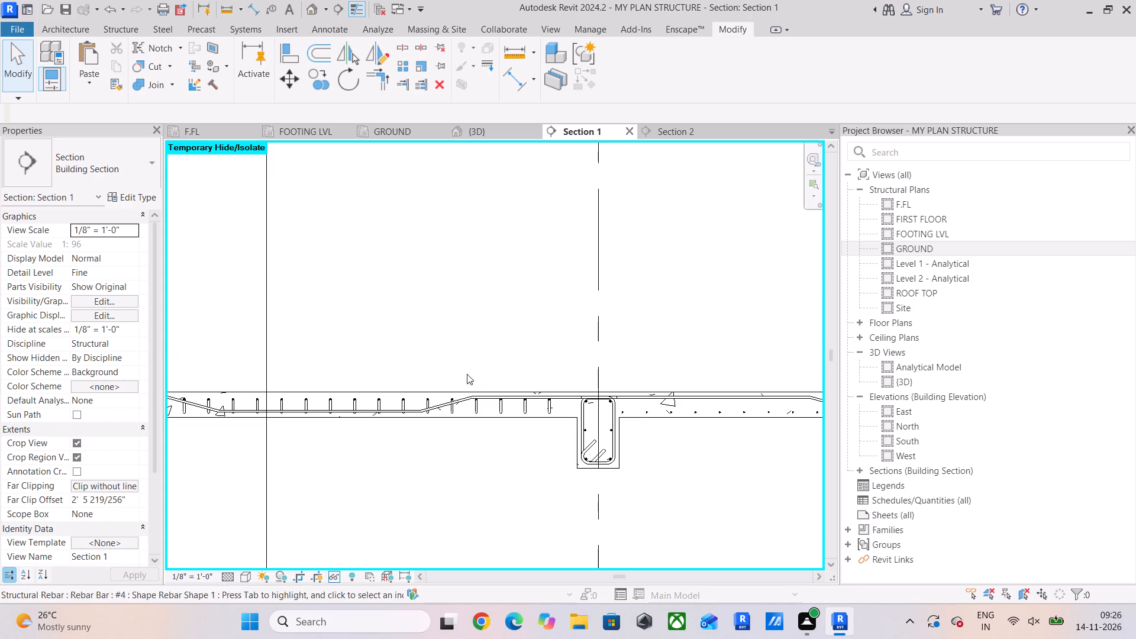
Examine the slab bars and the beam's stirrup cage in the upper slab of the Section 2 view.
click(668, 134)
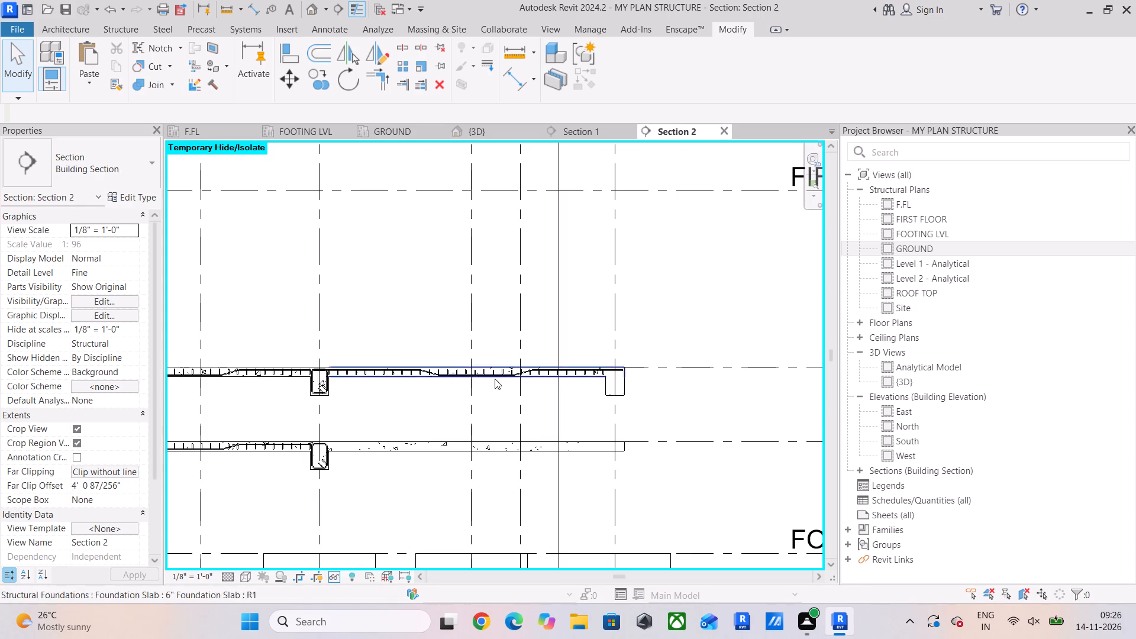
scroll(359, 369, up, 6)
middle_drag(340, 378, 506, 377)
scroll(303, 366, up, 5)
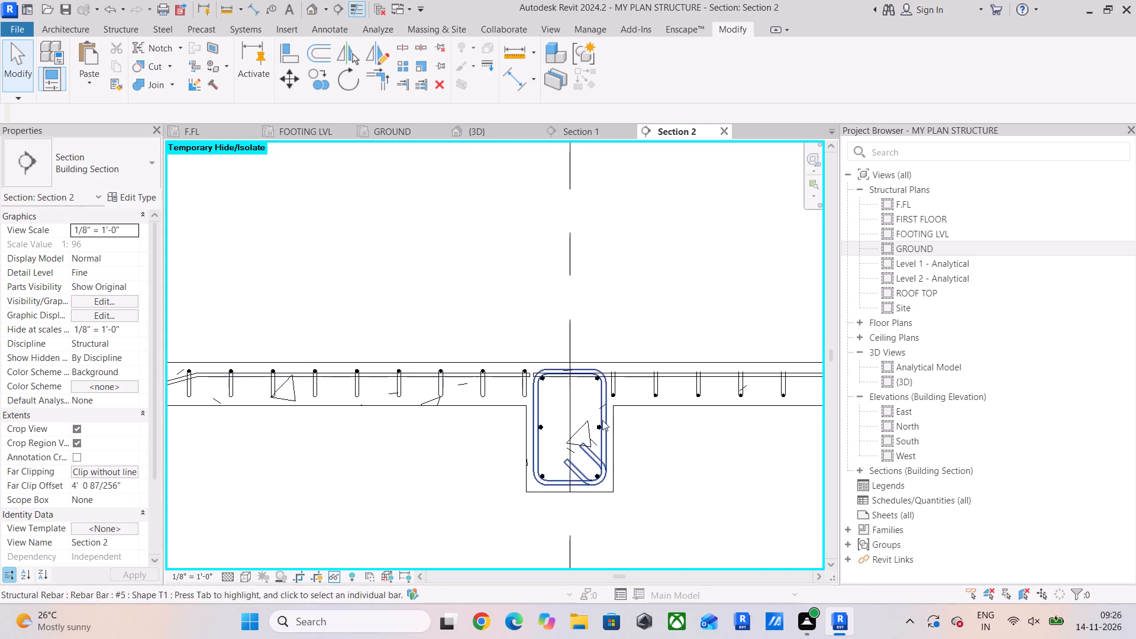
middle_drag(601, 420, 148, 431)
middle_drag(548, 418, 434, 435)
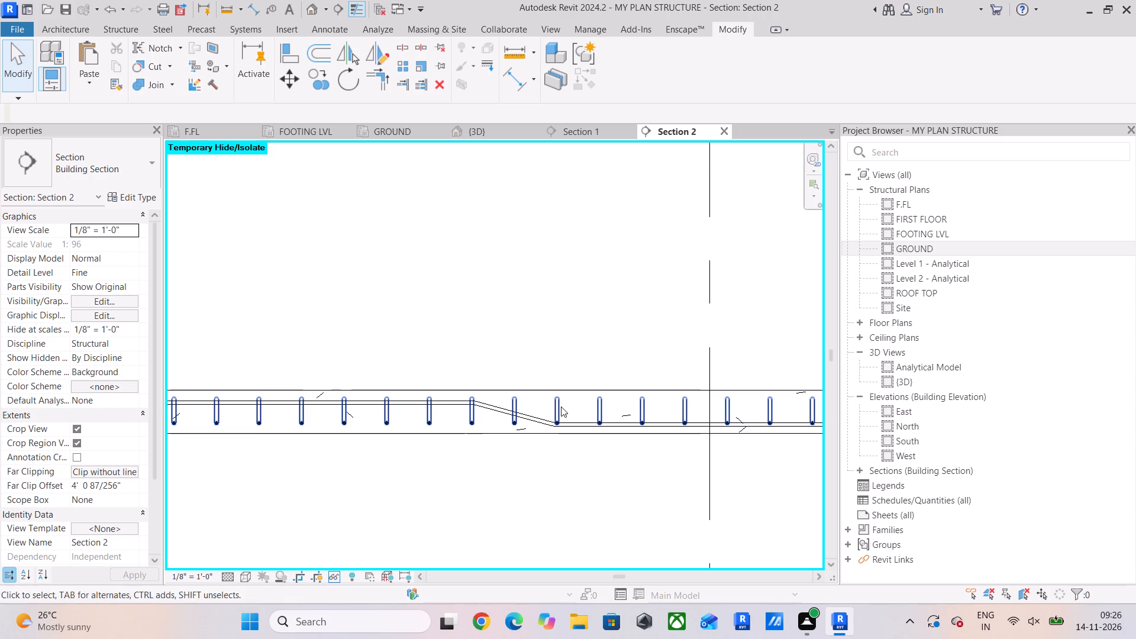
Isolate the #4 bent slab bar set beyond the Section 2 beam in 3D with a selection box, then deselect it.
click(561, 406)
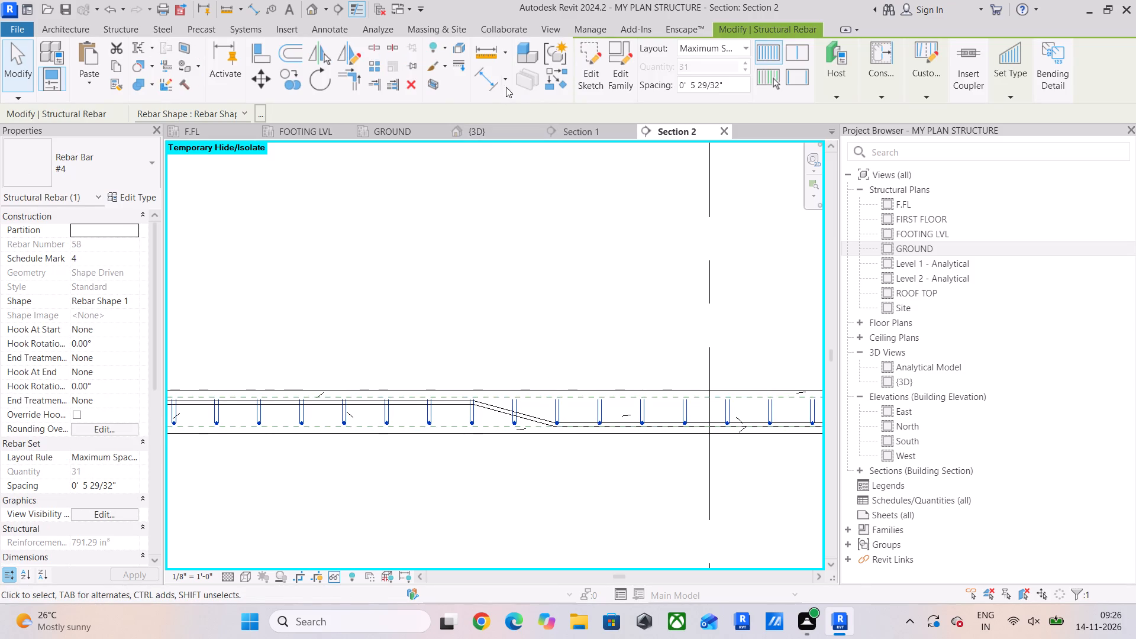
click(437, 83)
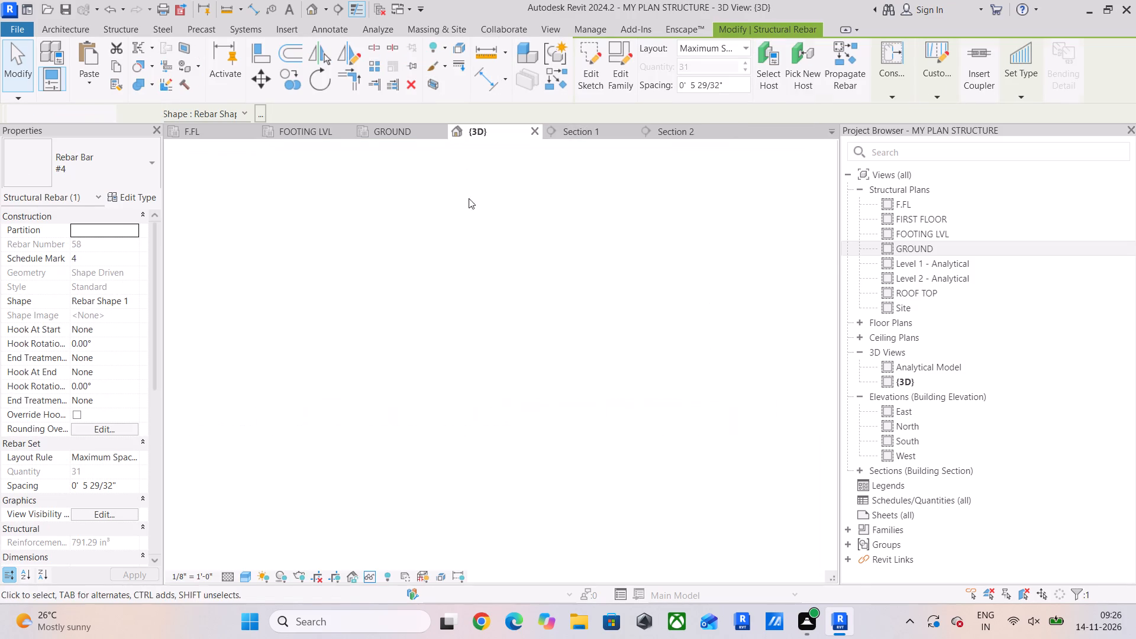
scroll(430, 370, up, 7)
scroll(554, 462, up, 5)
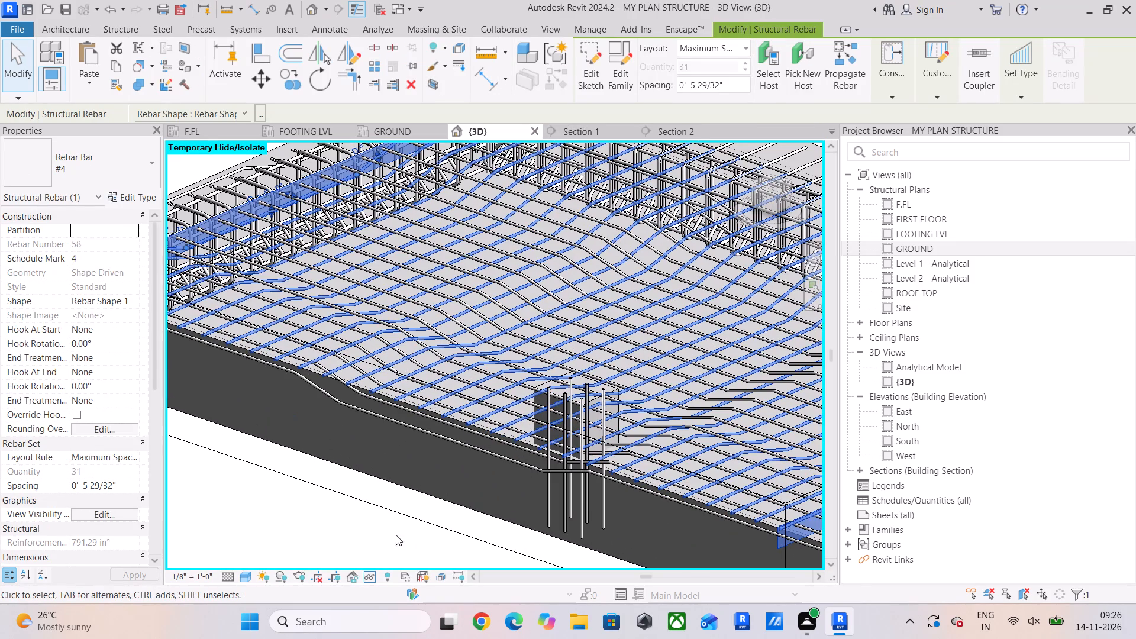
click(350, 524)
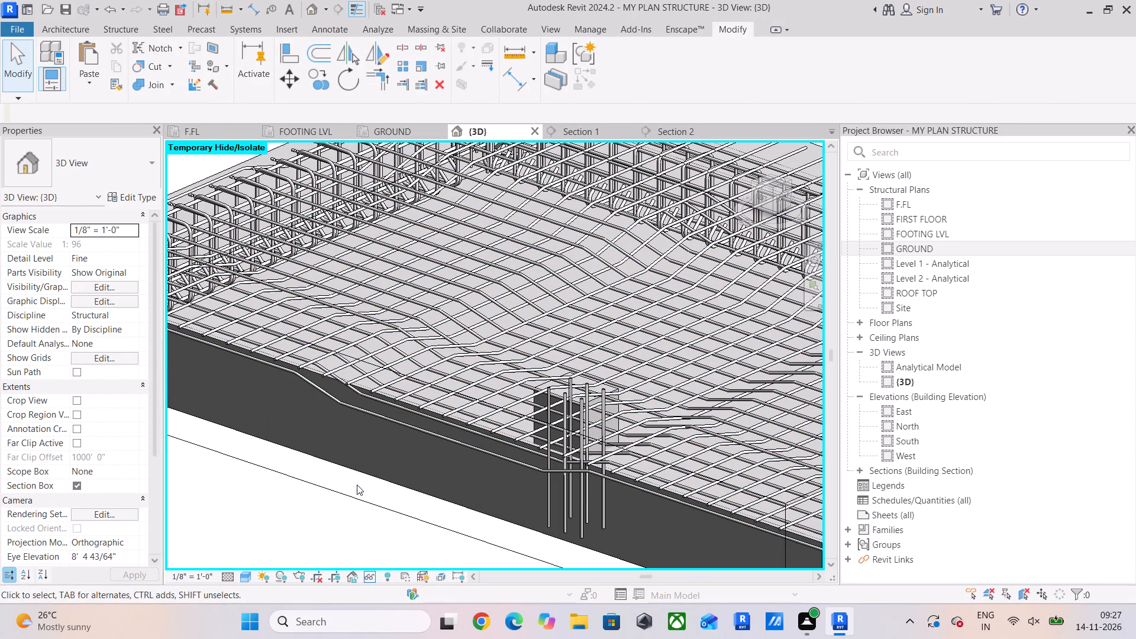
Examine the cropped slab's cranked bars, beam stirrups and column bars in 3D from the front and left sides.
shift+middle_drag(368, 487, 441, 428)
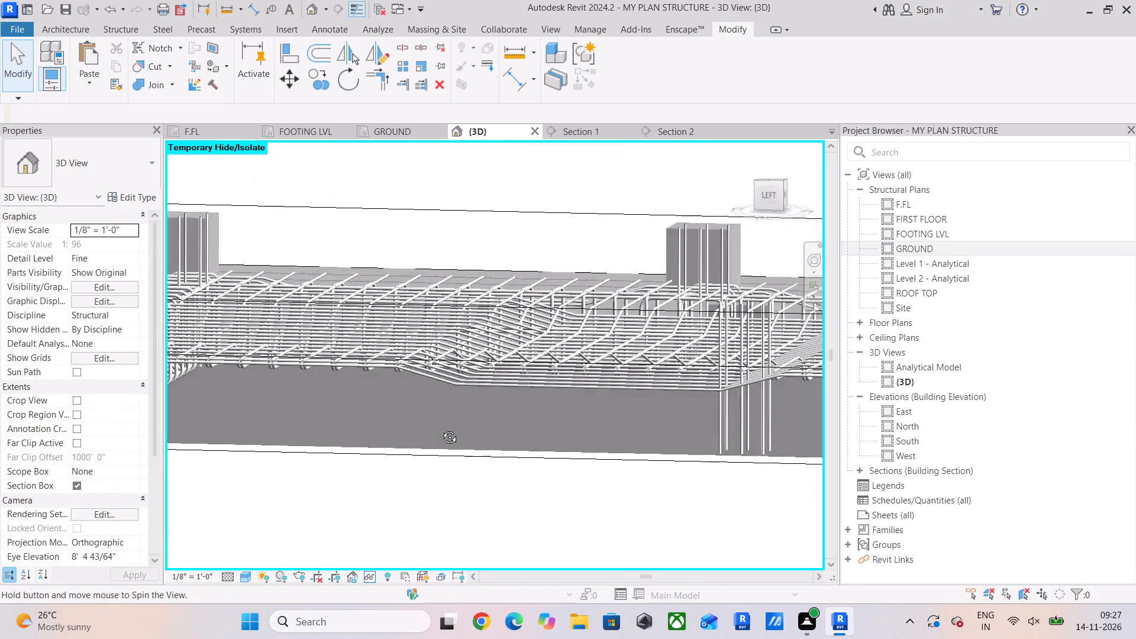
shift+middle_drag(441, 428, 476, 426)
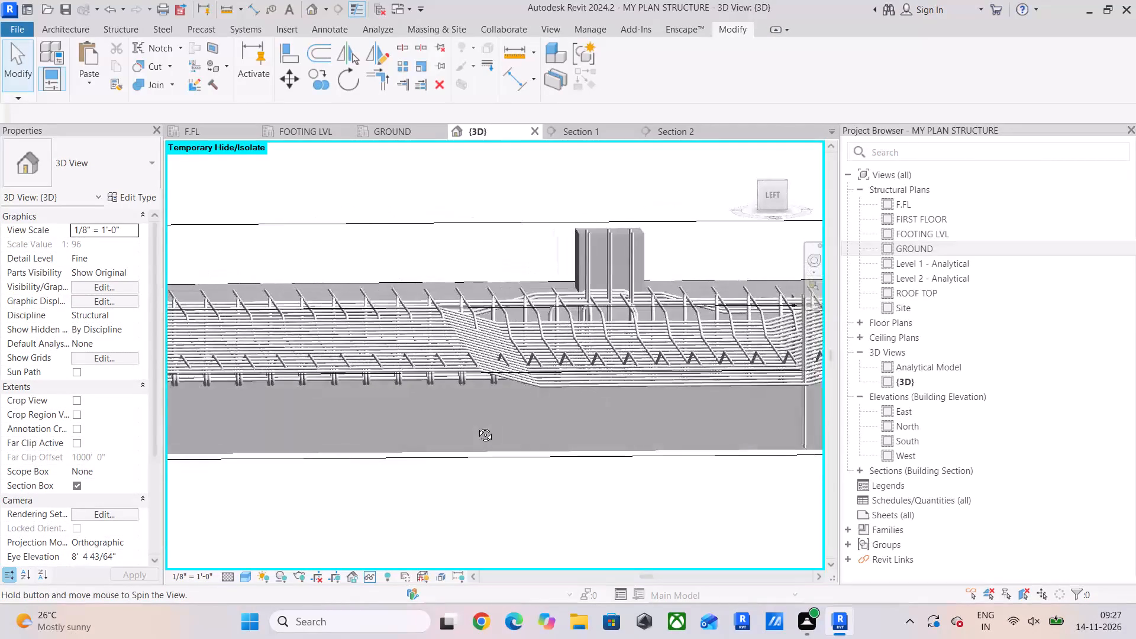
shift+middle_drag(476, 426, 396, 426)
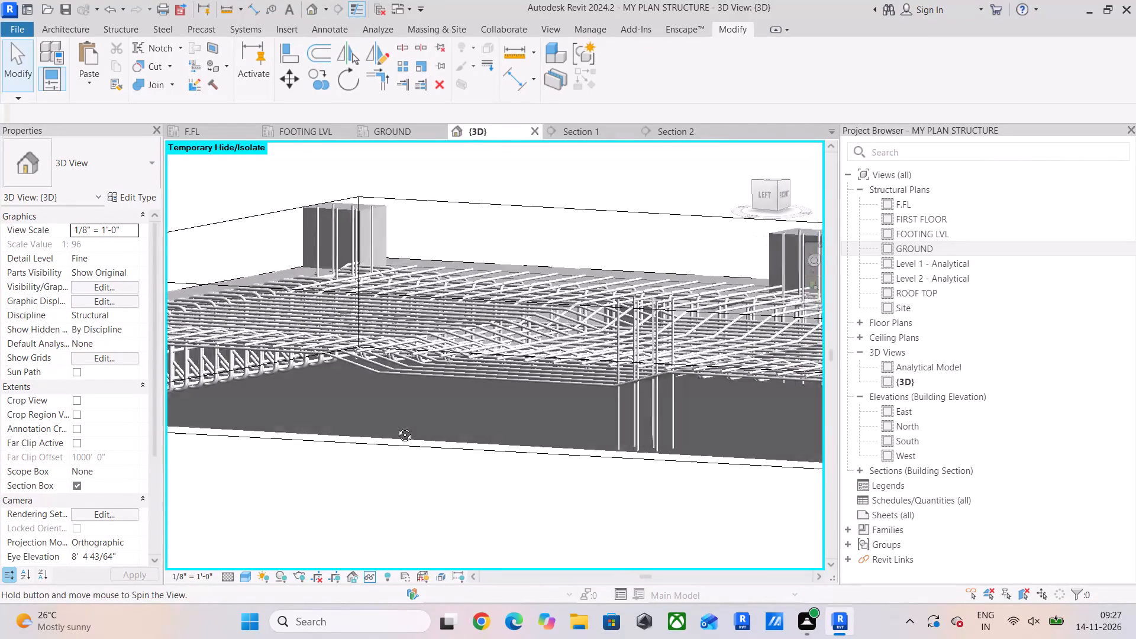
shift+middle_drag(396, 426, 306, 424)
shift+middle_drag(337, 425, 325, 433)
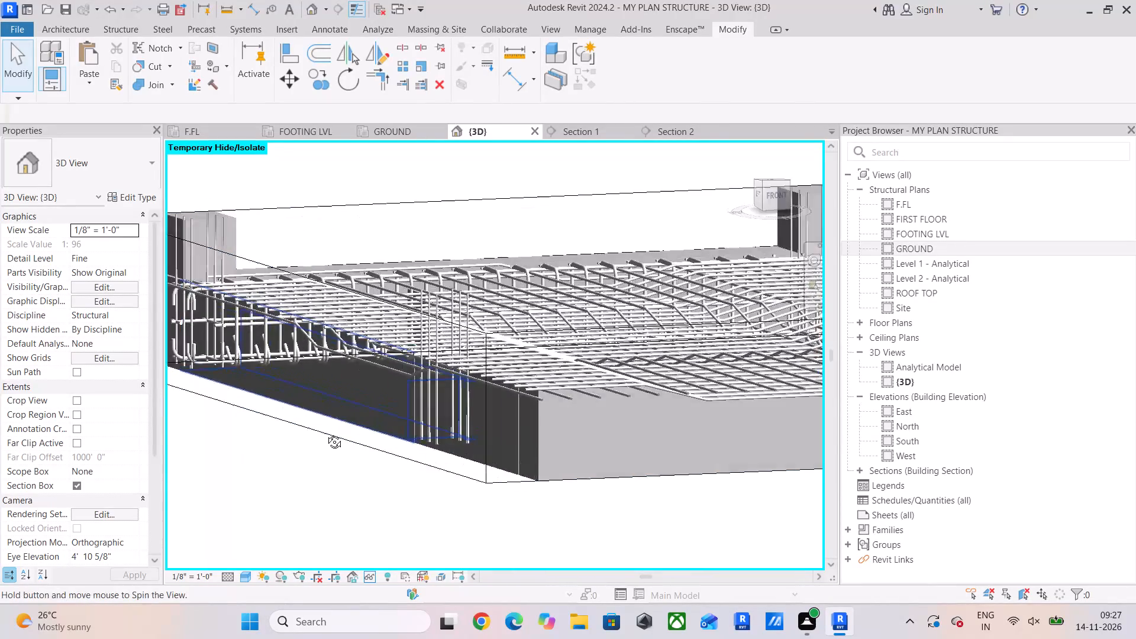
shift+middle_drag(325, 433, 260, 466)
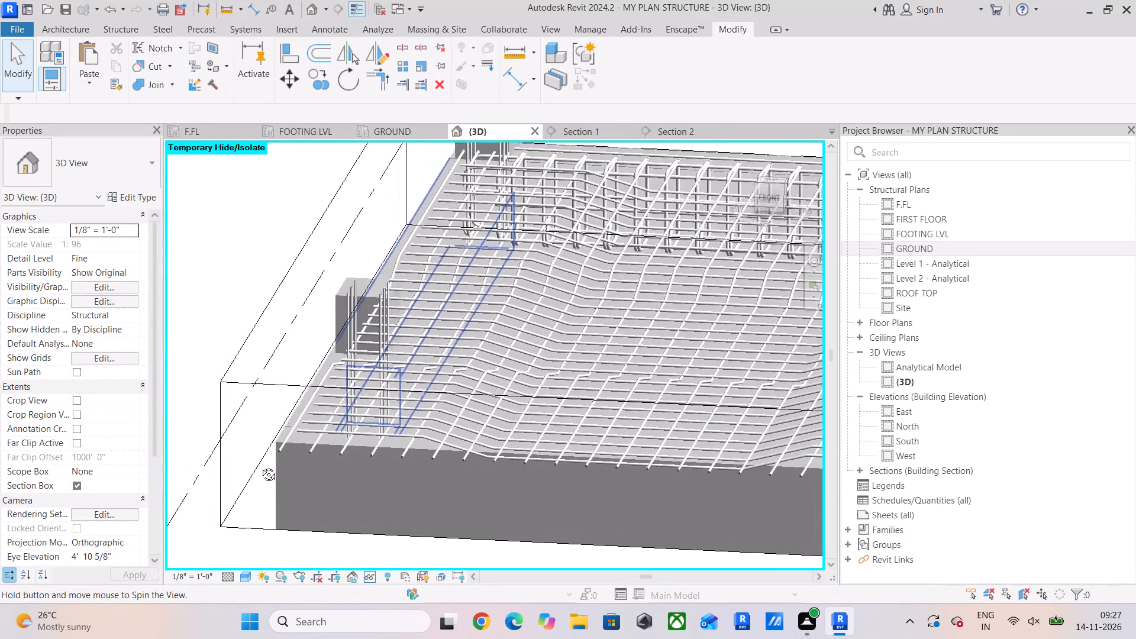
shift+middle_drag(260, 466, 297, 488)
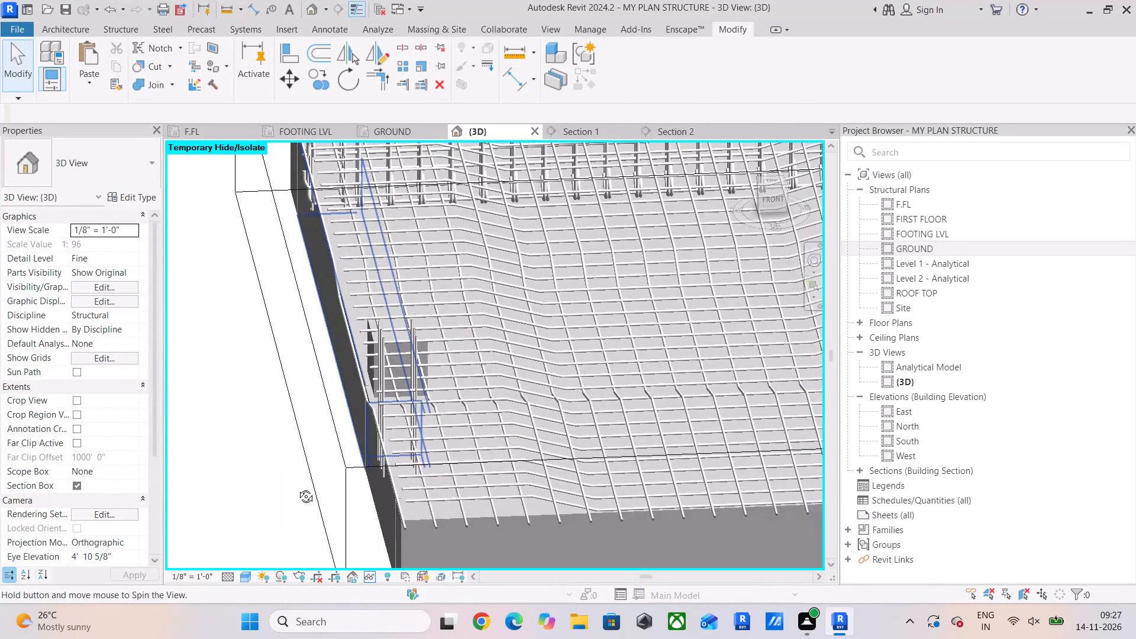
shift+middle_drag(297, 488, 257, 474)
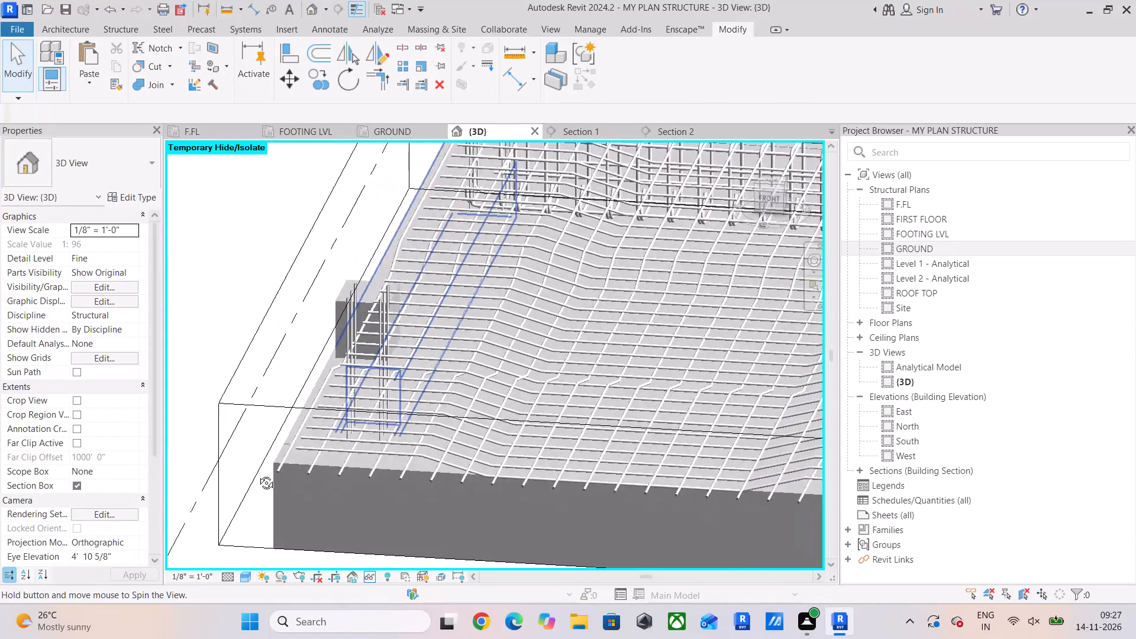
shift+middle_drag(257, 474, 298, 462)
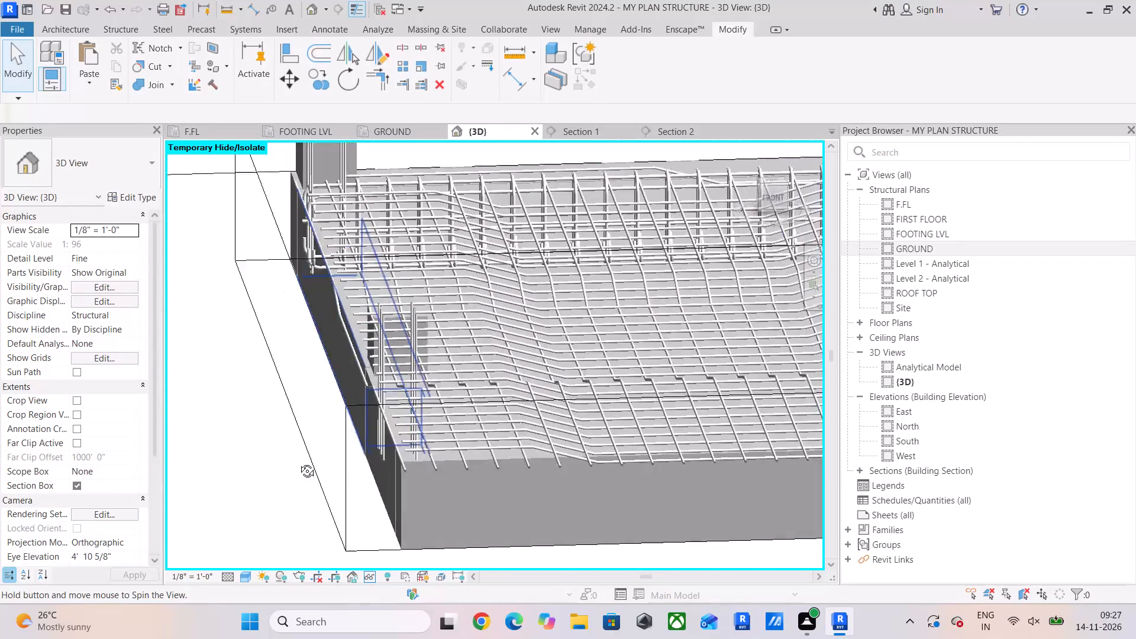
shift+middle_drag(298, 462, 490, 424)
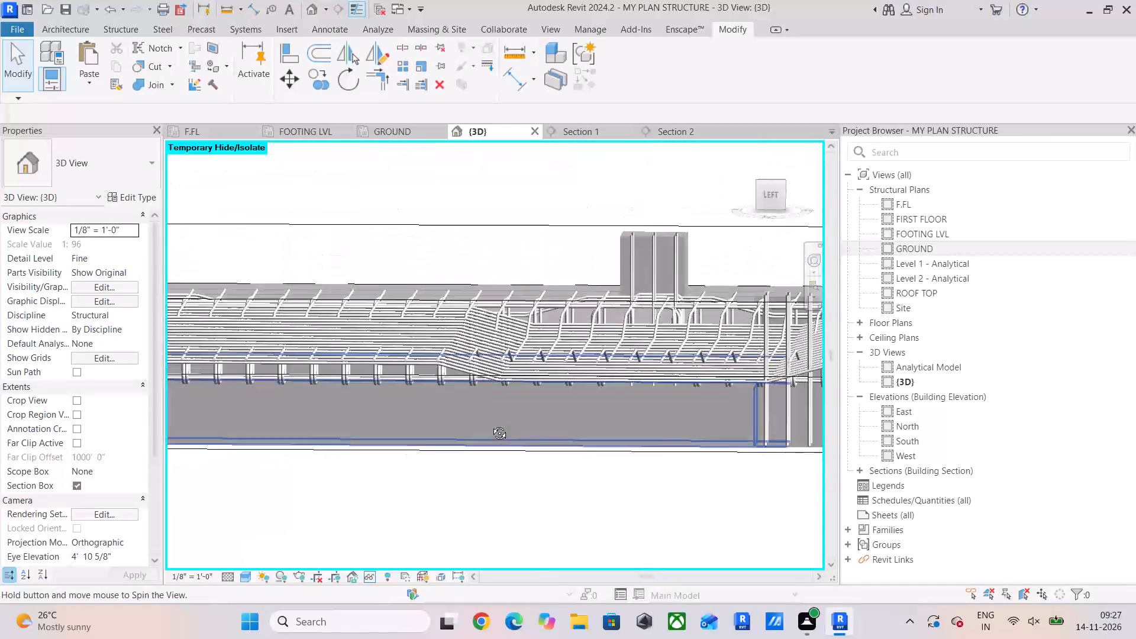
shift+middle_drag(490, 424, 484, 431)
middle_drag(503, 424, 303, 464)
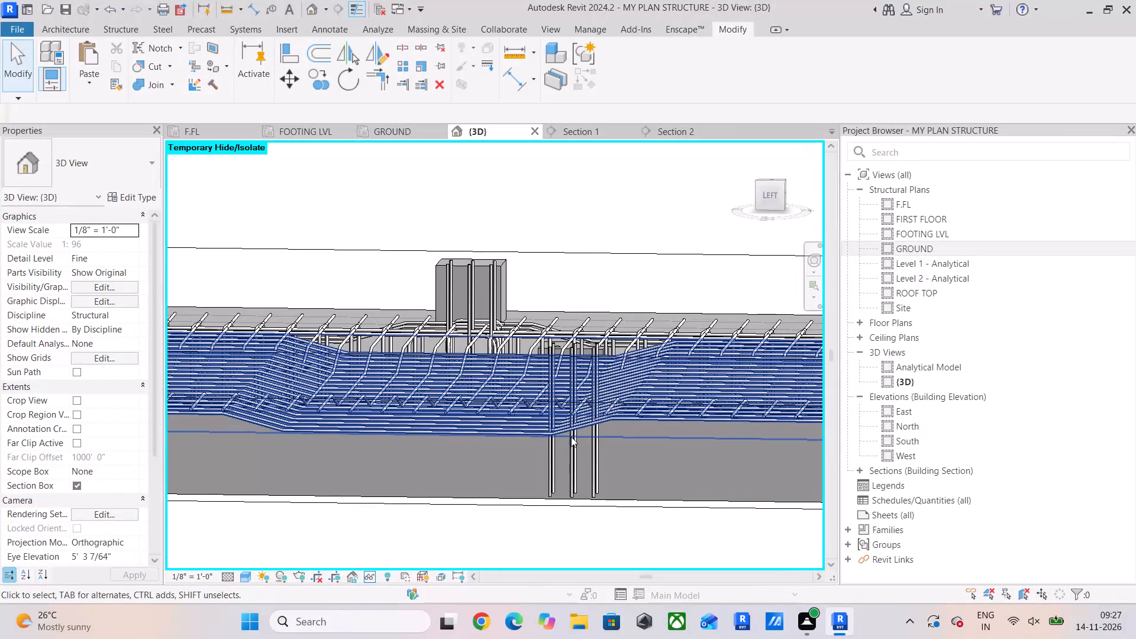
shift+middle_drag(583, 450, 595, 441)
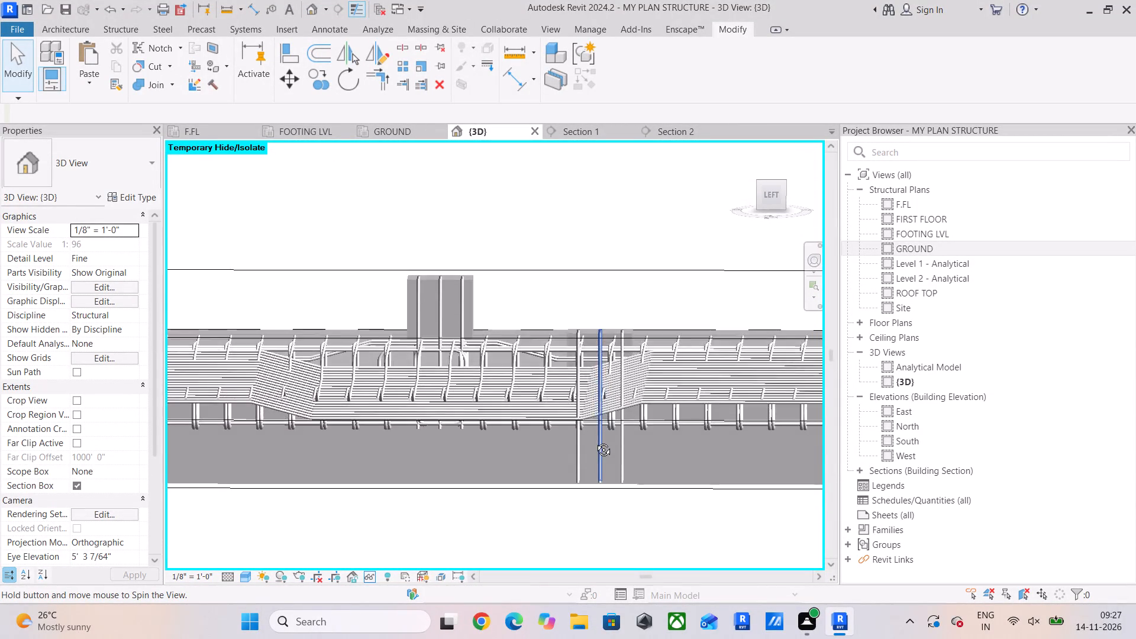
shift+middle_drag(595, 441, 447, 471)
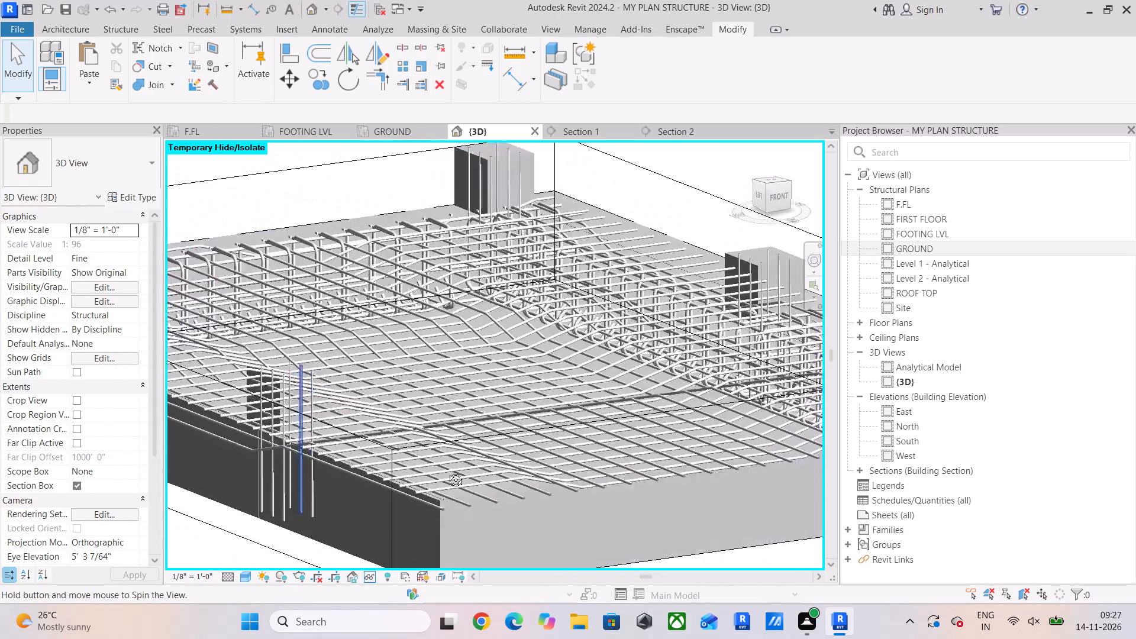
shift+middle_drag(447, 471, 385, 432)
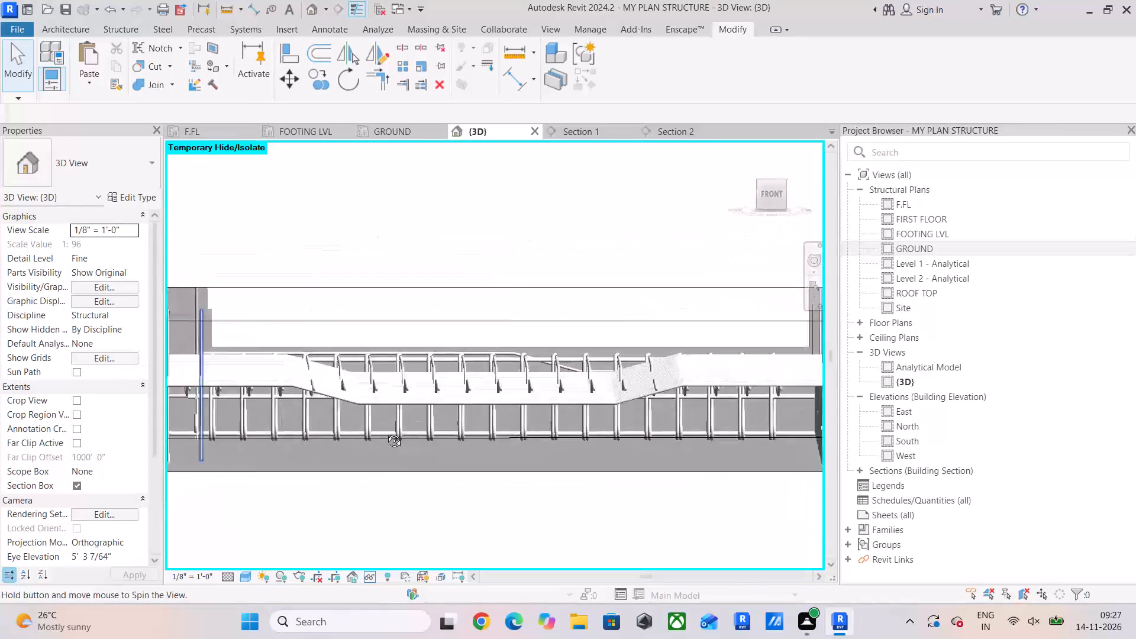
shift+middle_drag(385, 432, 577, 482)
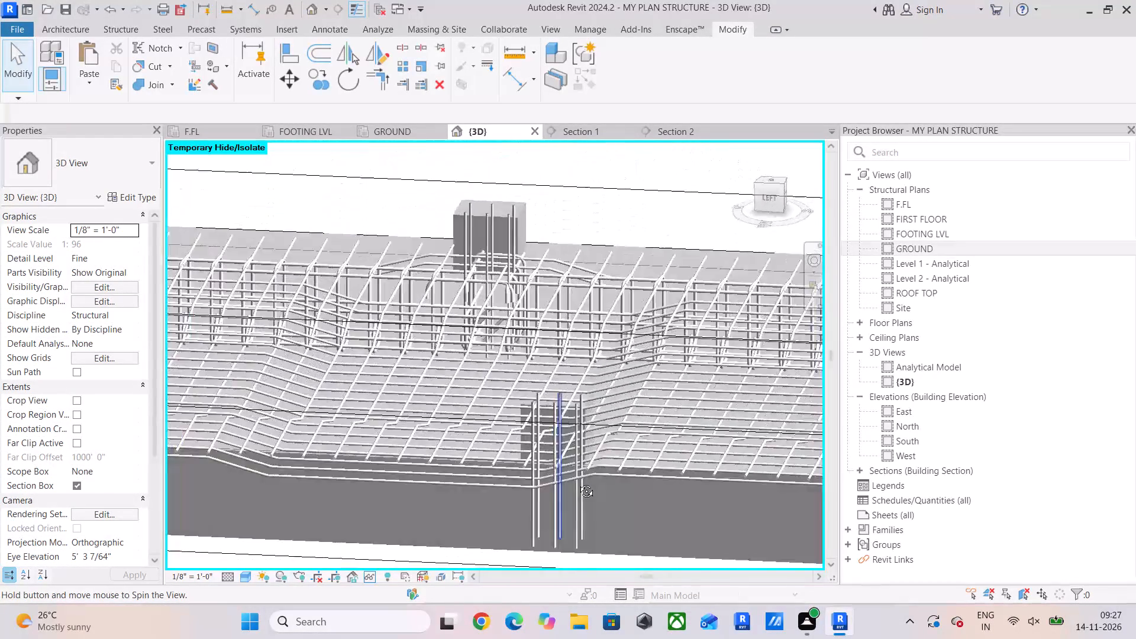
shift+middle_drag(577, 482, 681, 477)
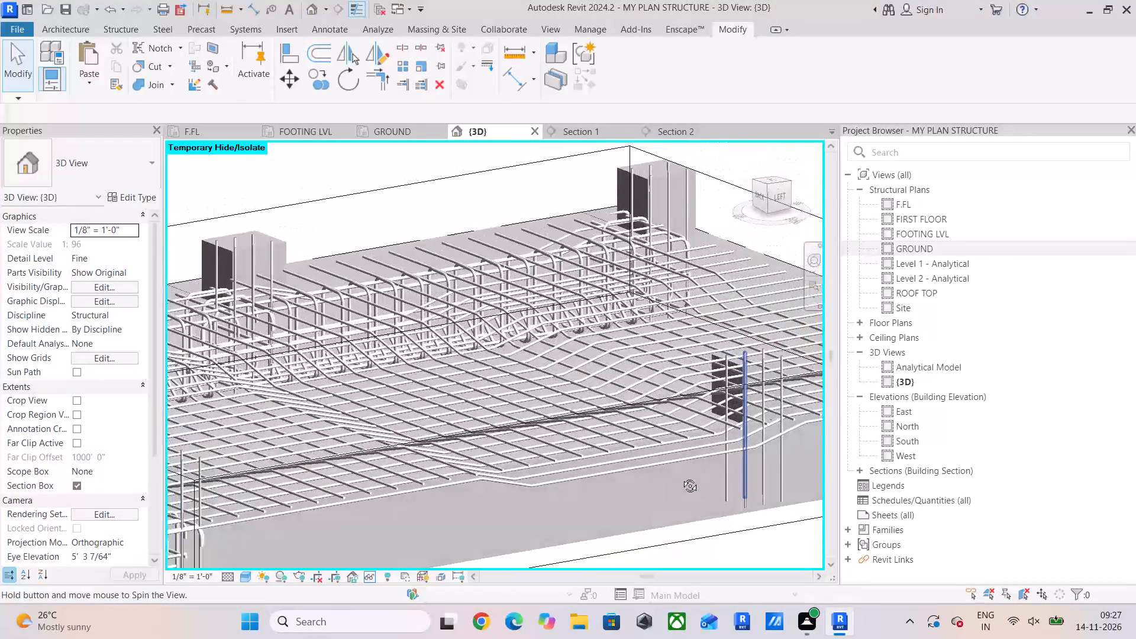
shift+middle_drag(681, 477, 617, 421)
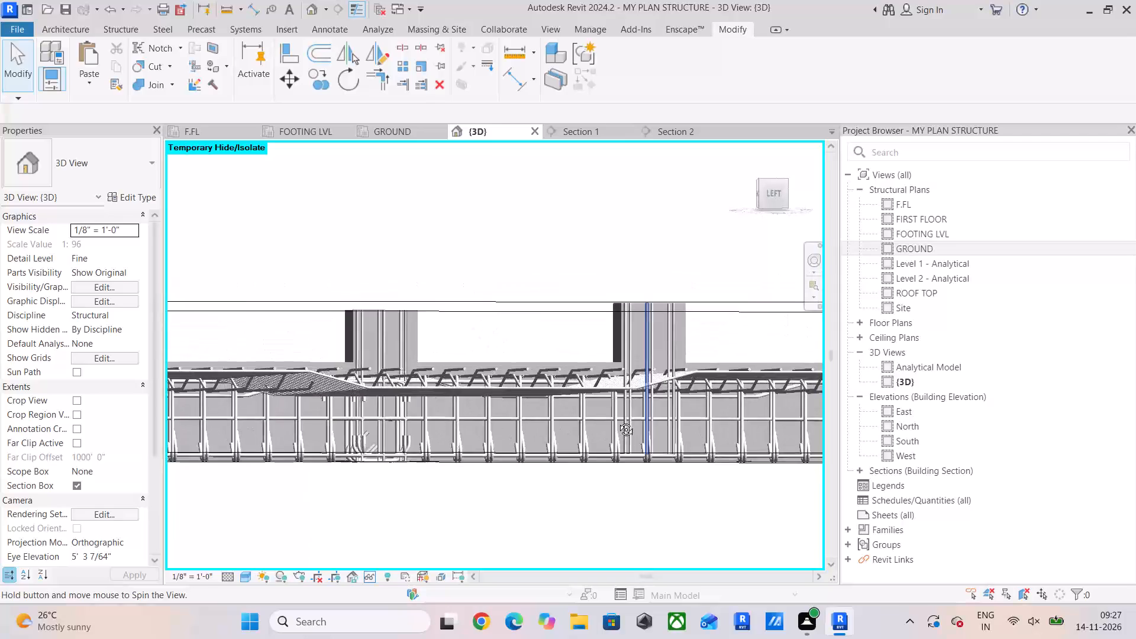
shift+middle_drag(617, 421, 604, 423)
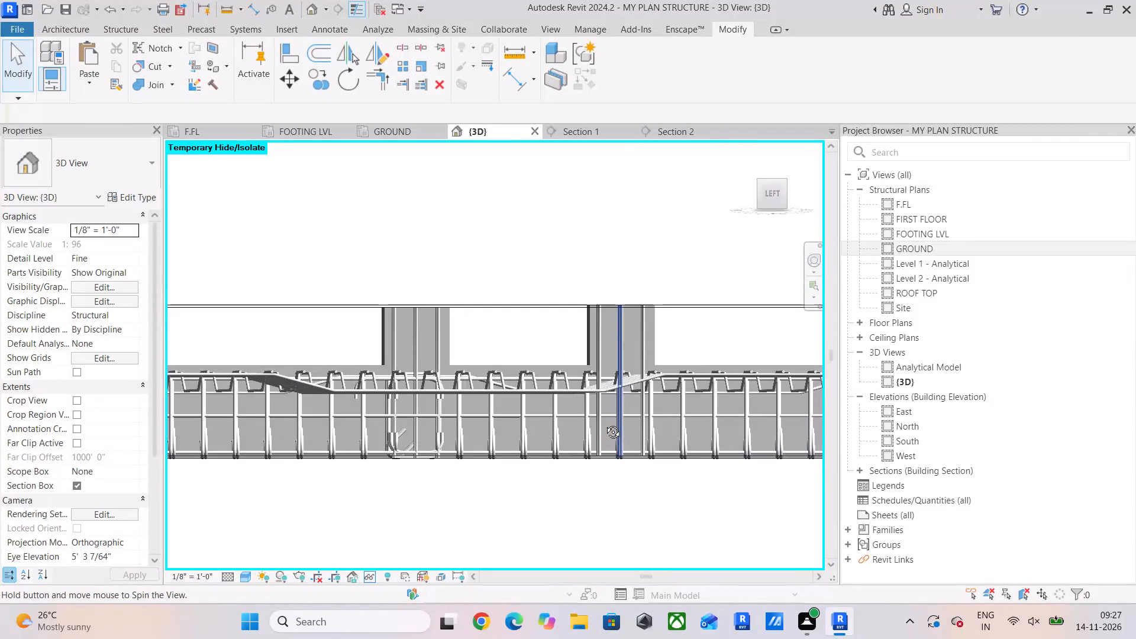
shift+middle_drag(604, 423, 592, 425)
Inspect closely how the two crossing #4 slab bar sets bend and meet the beam stirrups in 3D.
scroll(435, 369, up, 2)
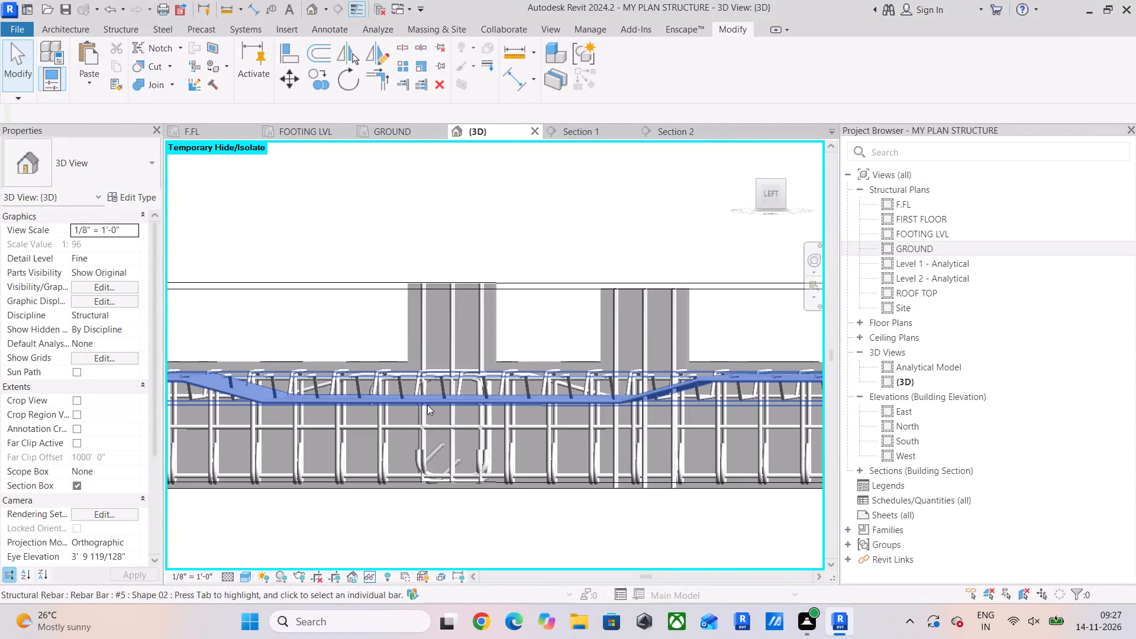
middle_drag(429, 405, 670, 389)
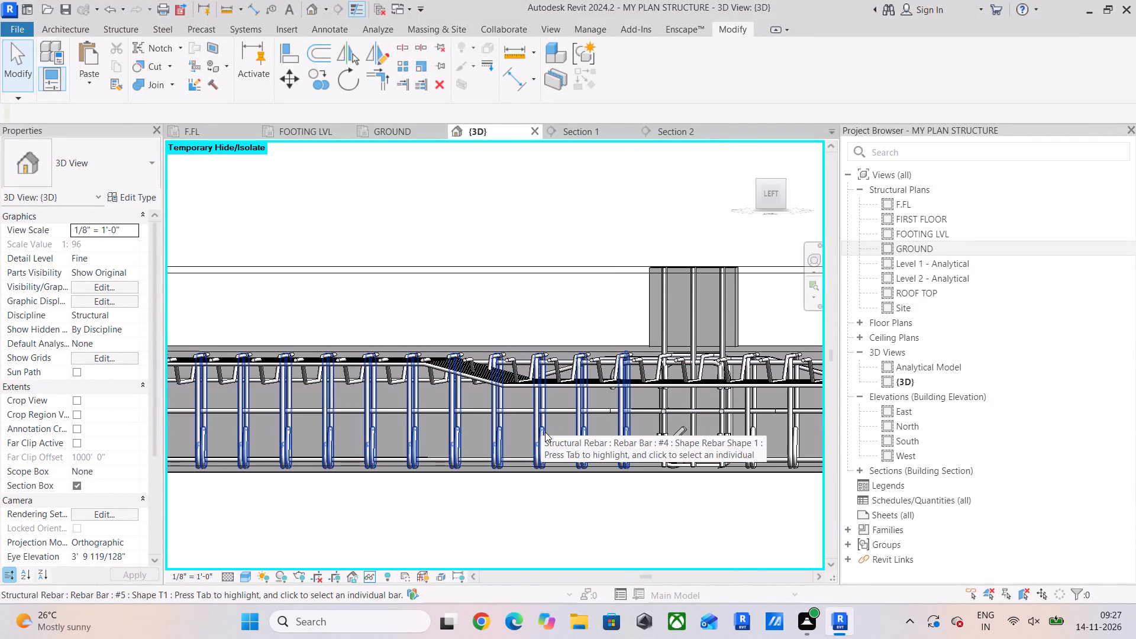
shift+middle_drag(550, 448, 550, 456)
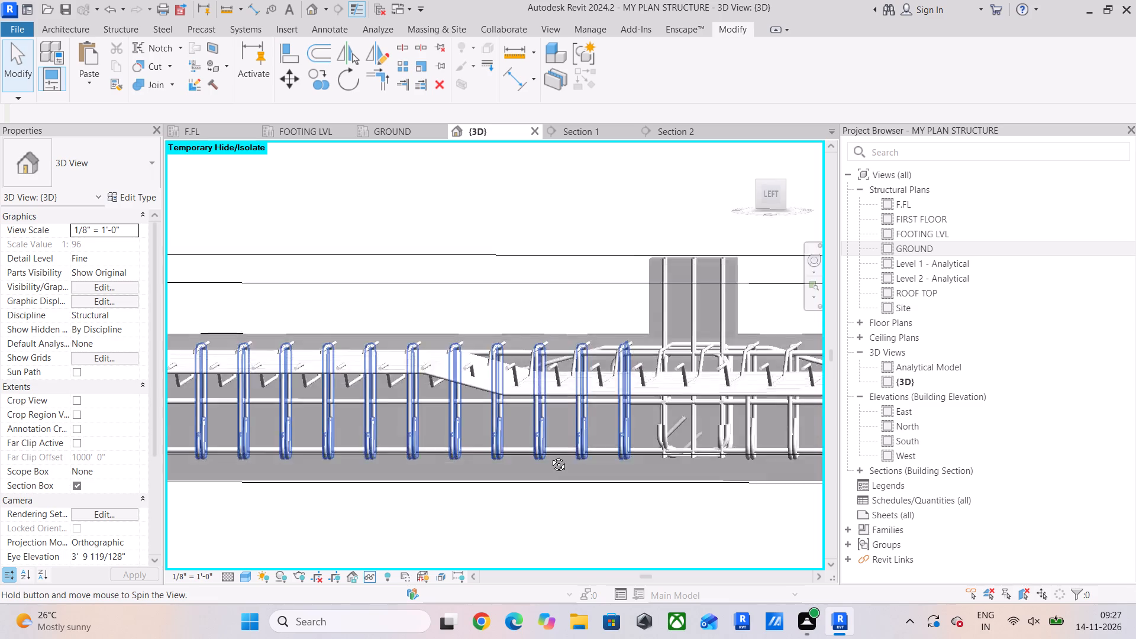
shift+middle_drag(550, 456, 485, 515)
middle_drag(547, 503, 546, 502)
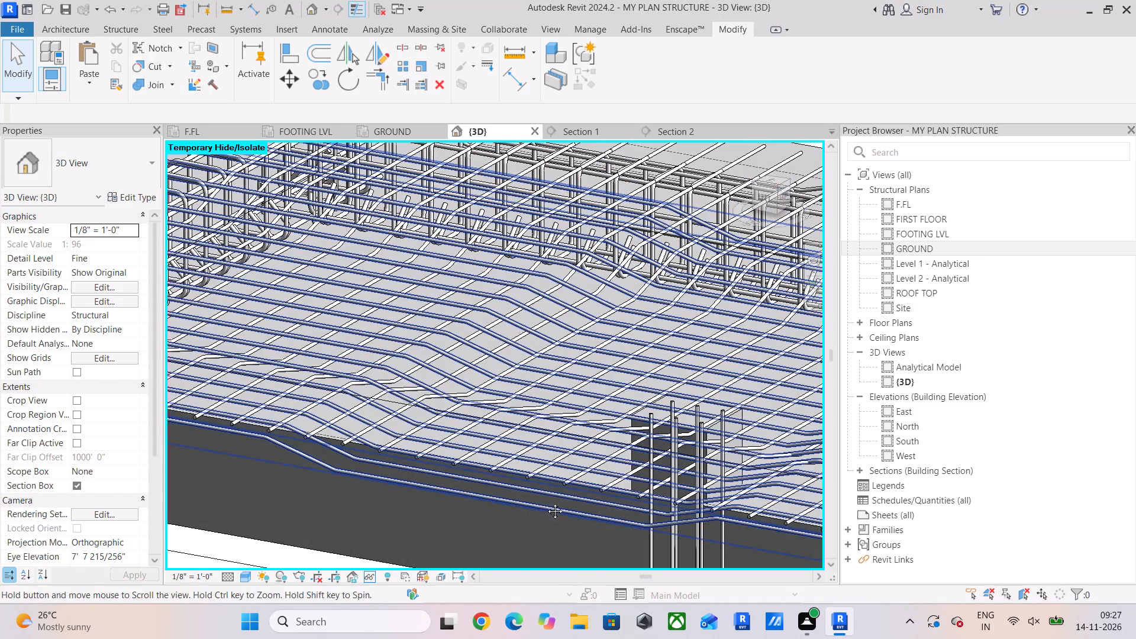
middle_drag(546, 502, 493, 482)
scroll(505, 465, down, 4)
shift+middle_drag(567, 469, 476, 504)
scroll(451, 316, up, 4)
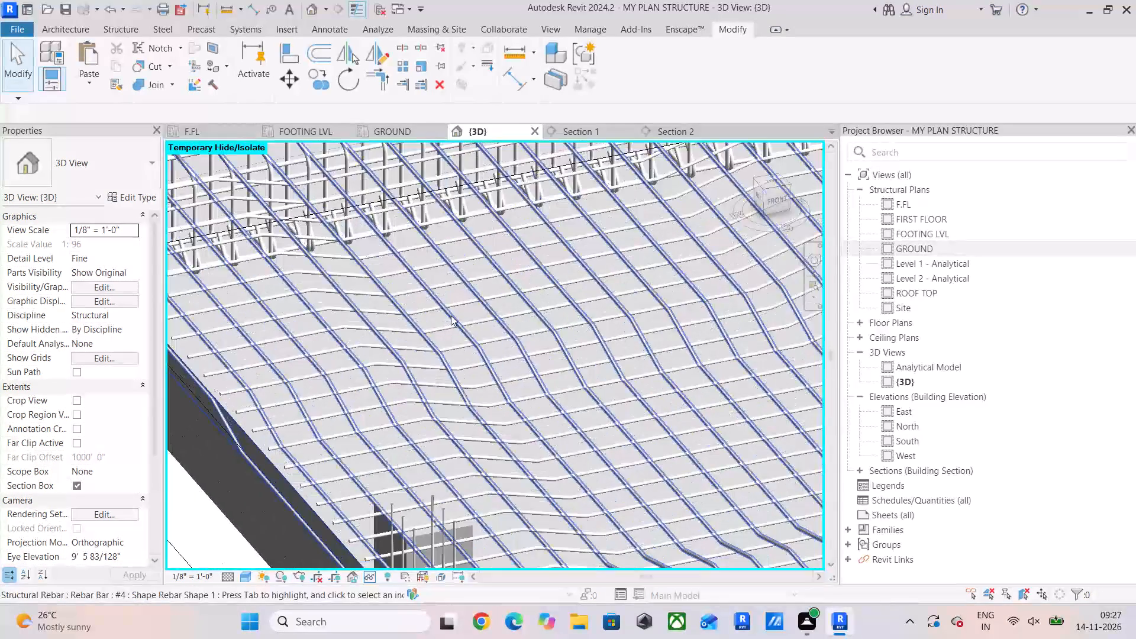
scroll(369, 304, up, 1)
middle_drag(369, 311, 382, 388)
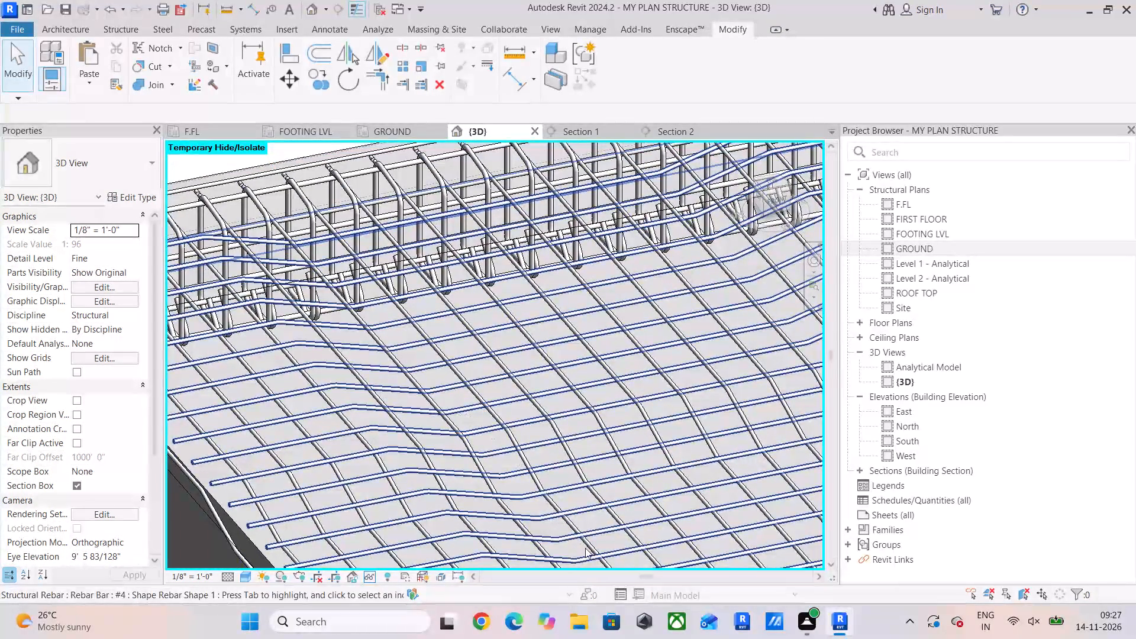
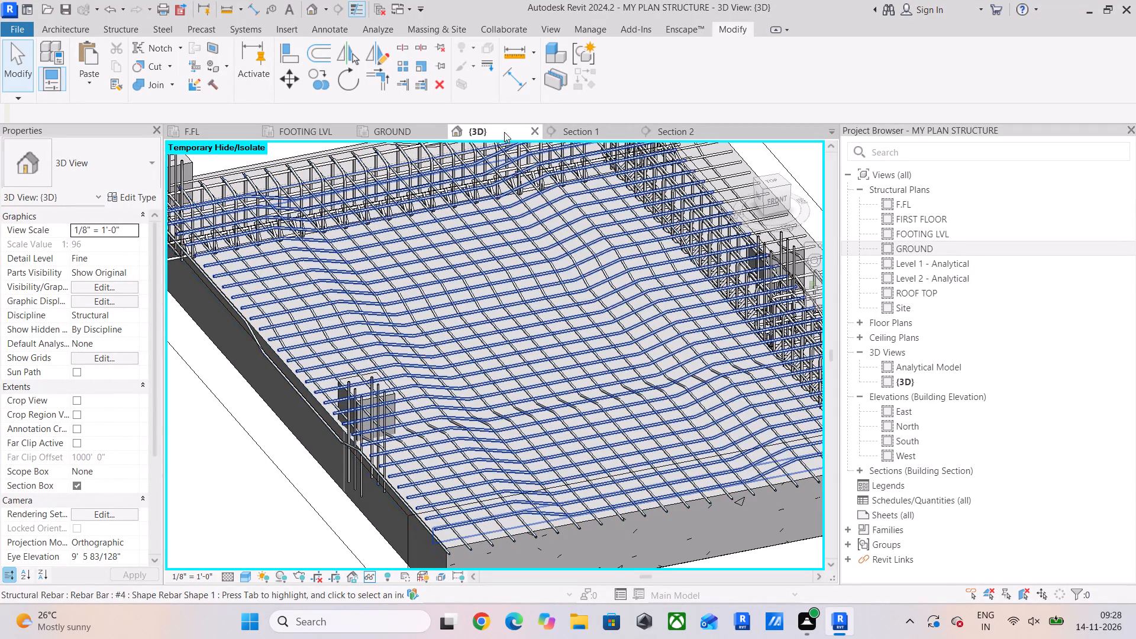
Turn off the section box in the 3D view and look over the full reinforced structure around the slab.
click(77, 483)
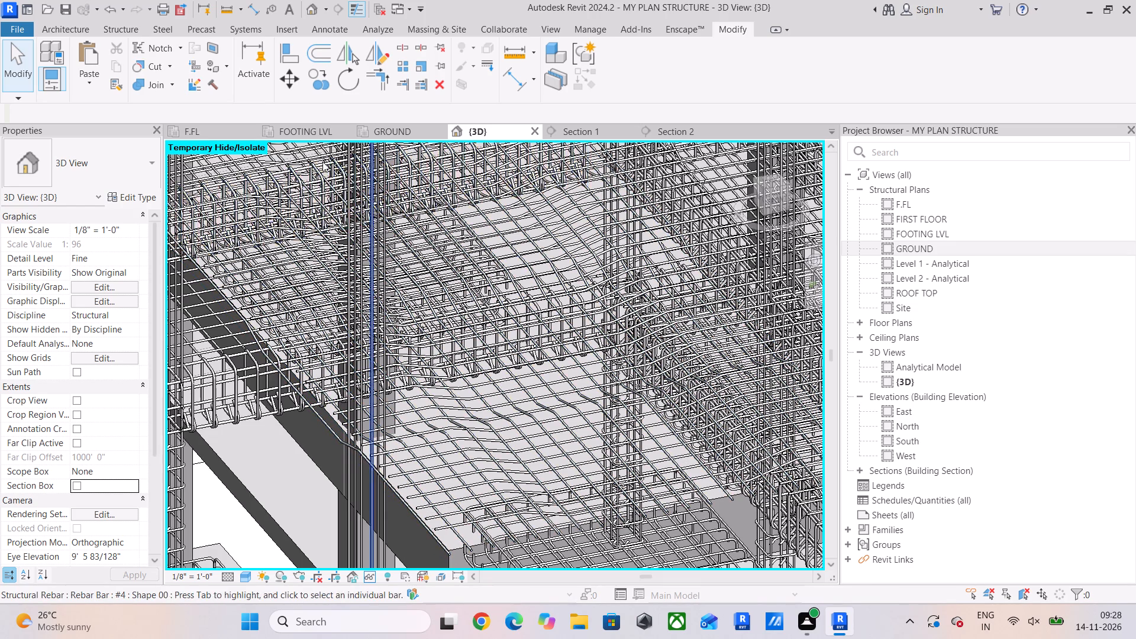
scroll(304, 306, down, 4)
middle_drag(425, 311, 544, 311)
scroll(439, 406, up, 2)
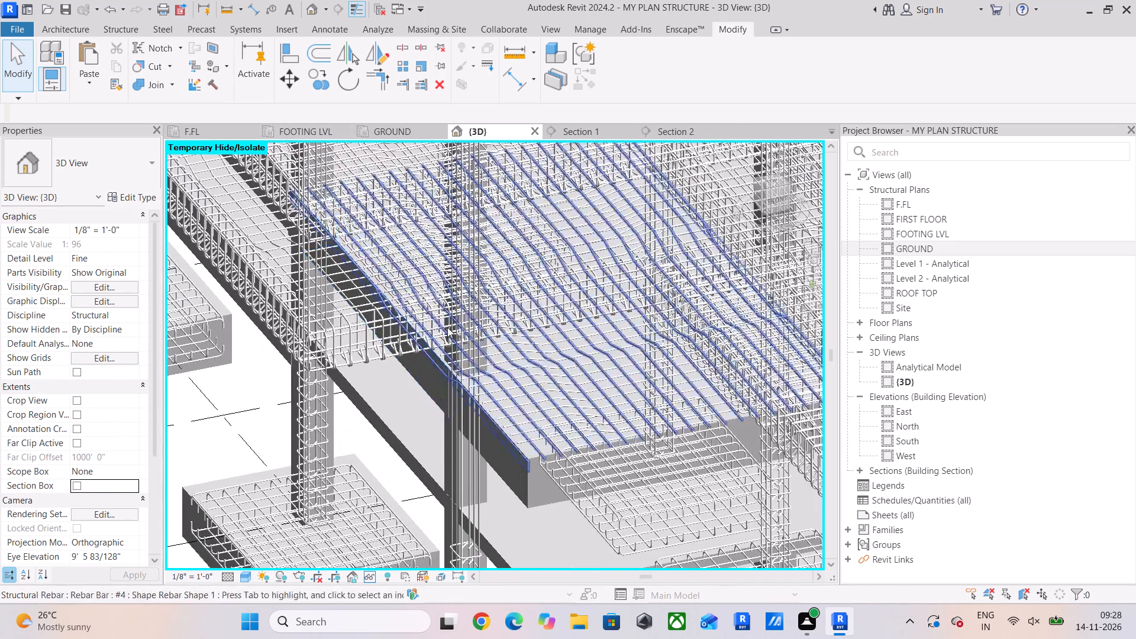
In the GROUND plan, pull the upper end of the vertical 10" beam's #5 stirrup set down to the first #4 slab bar inside the bay.
click(388, 127)
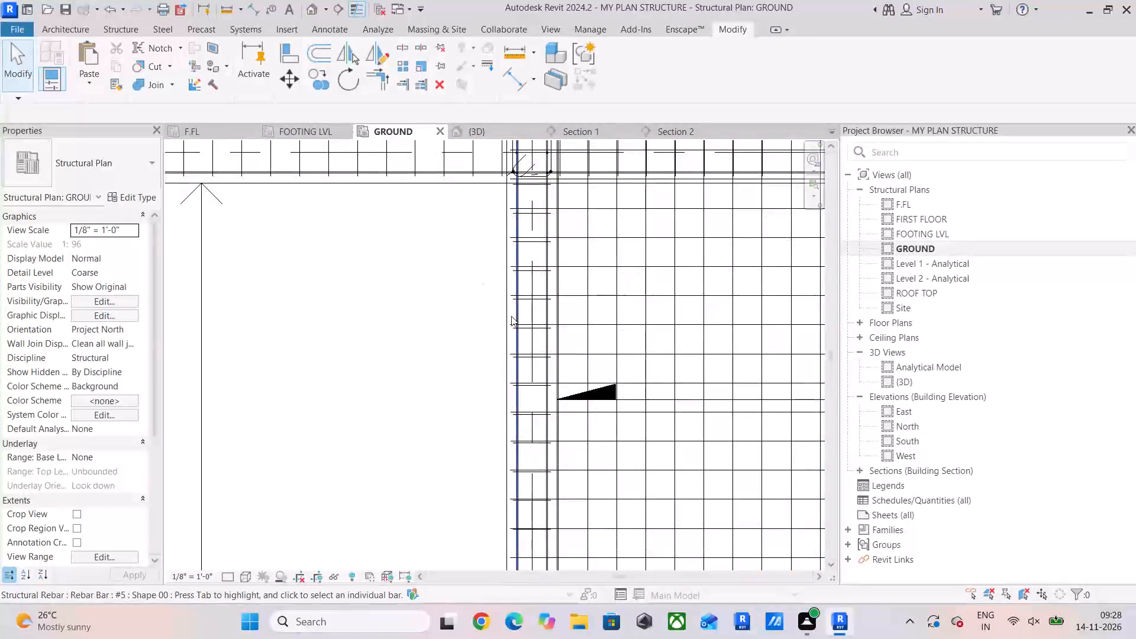
scroll(511, 316, down, 10)
middle_drag(548, 319, 488, 330)
scroll(467, 275, up, 5)
scroll(451, 370, up, 5)
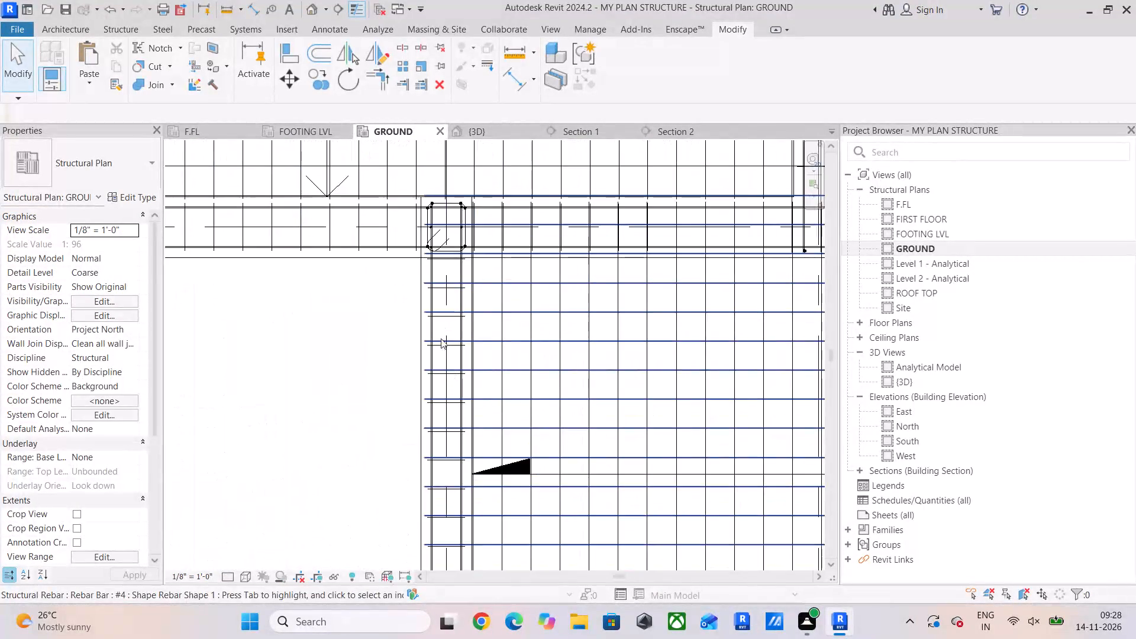
scroll(441, 329, up, 4)
click(457, 363)
scroll(453, 221, up, 4)
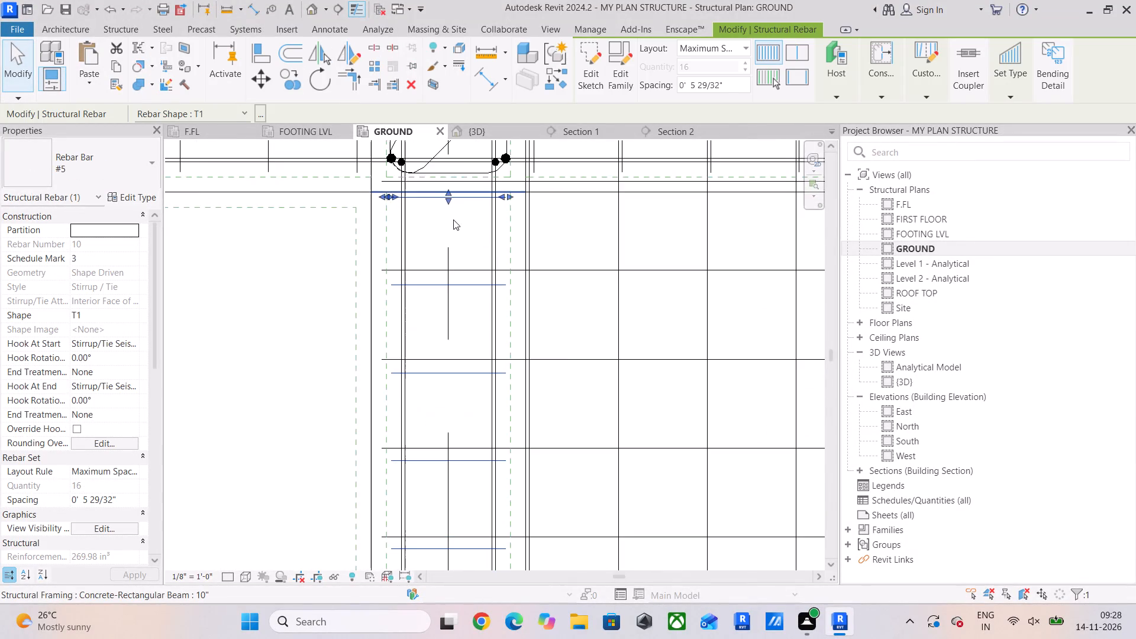
middle_drag(453, 221, 441, 280)
scroll(435, 267, up, 4)
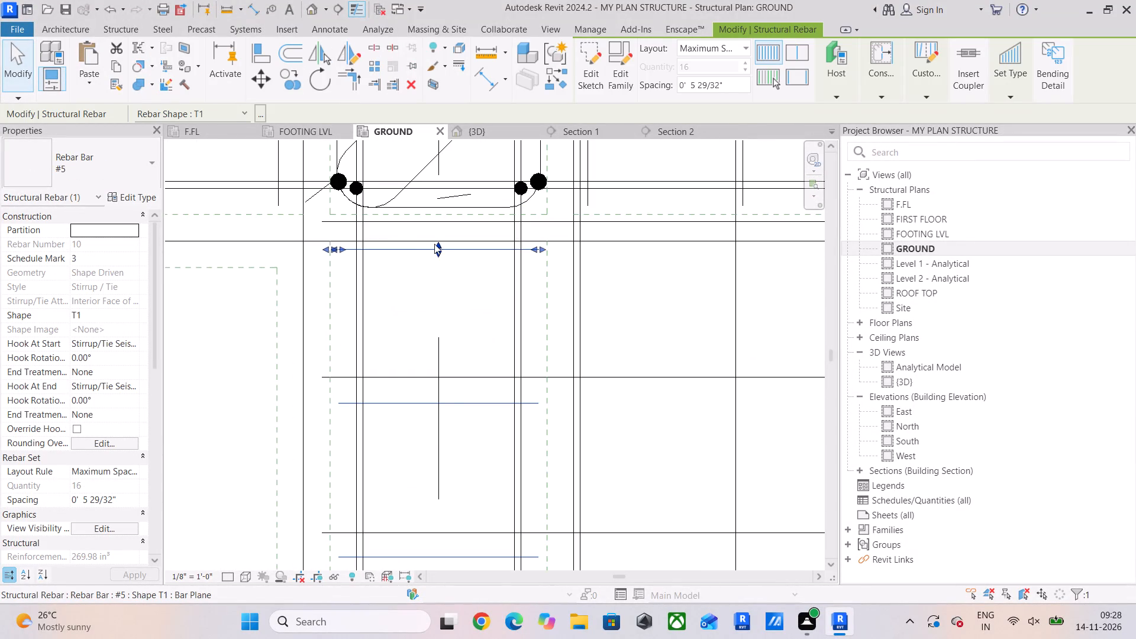
click(437, 243)
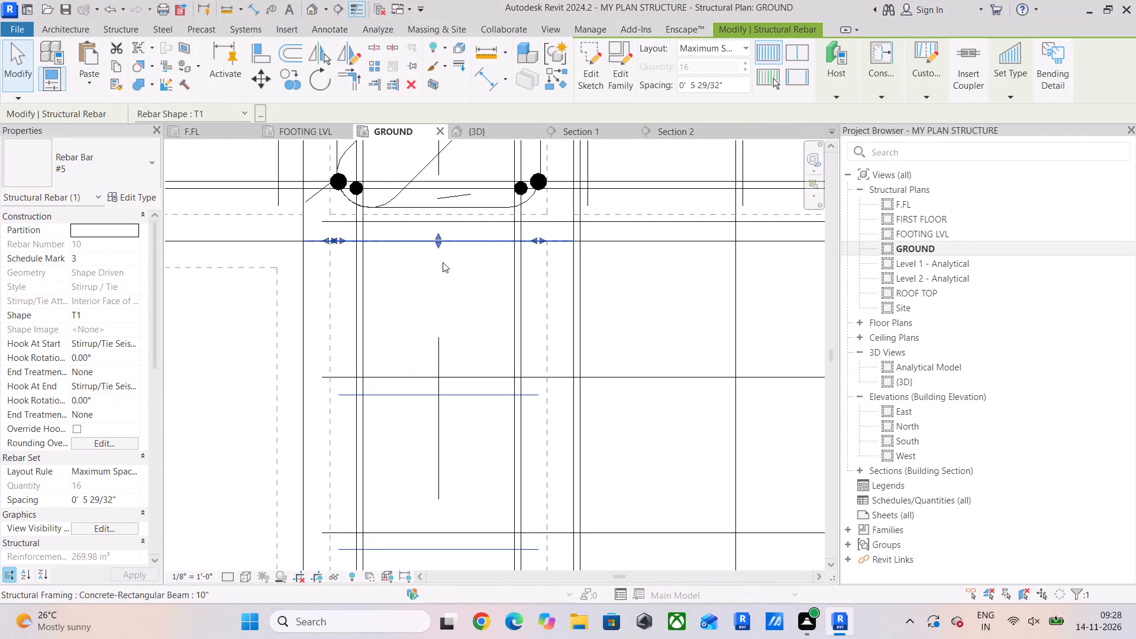
drag(439, 244, 445, 378)
click(444, 336)
Align the lower end of the same beam's #5 stirrup set with the #4 slab bar just above the lower column.
scroll(444, 334, down, 6)
middle_drag(477, 367, 456, 181)
scroll(485, 390, down, 5)
middle_drag(492, 403, 495, 130)
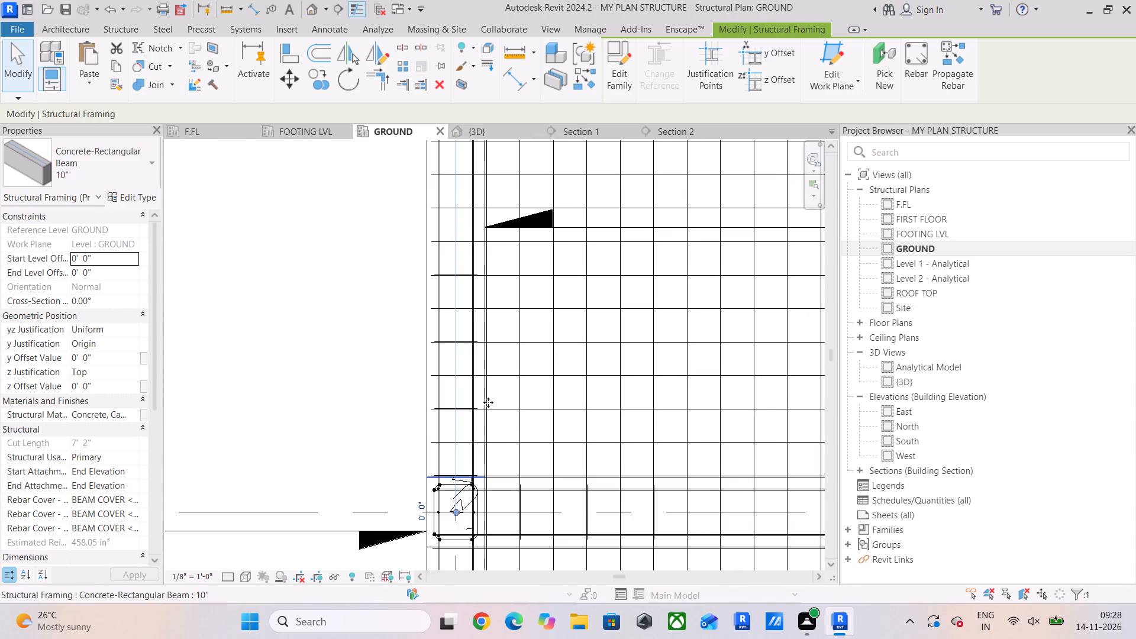
middle_drag(488, 402, 508, 192)
scroll(484, 282, up, 5)
middle_drag(483, 284, 469, 356)
scroll(451, 316, up, 9)
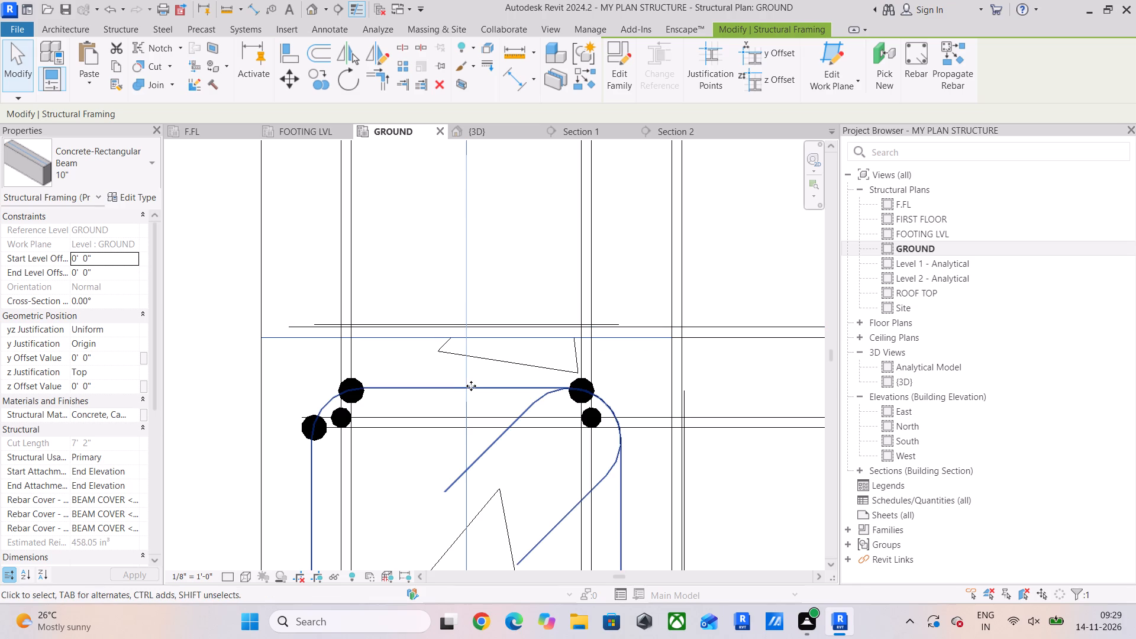
scroll(419, 338, up, 4)
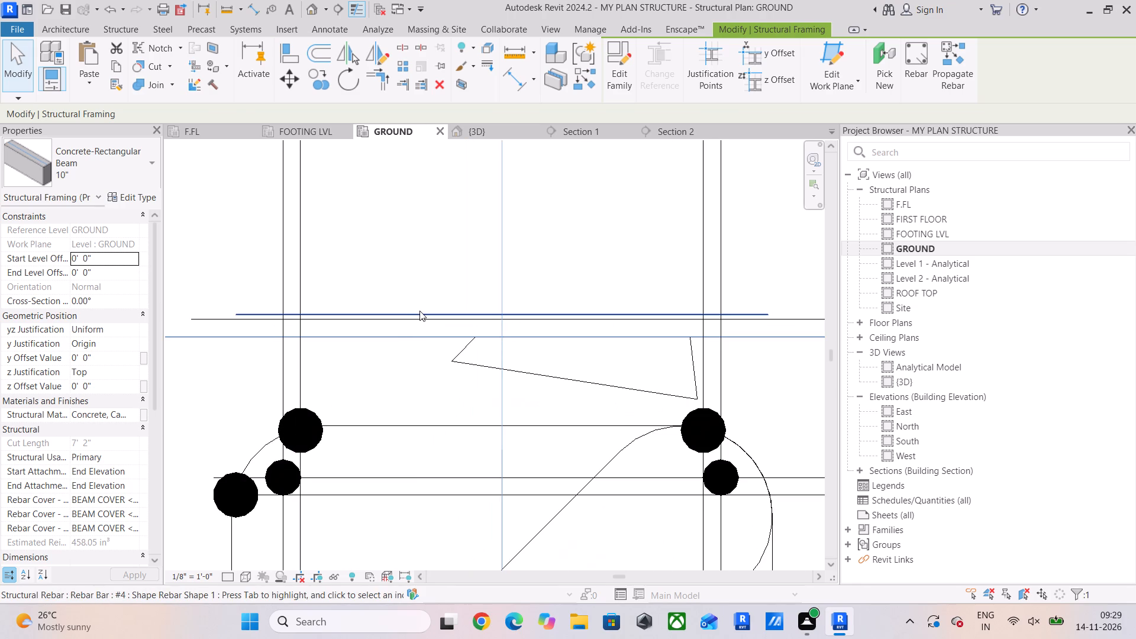
click(419, 311)
scroll(505, 306, up, 3)
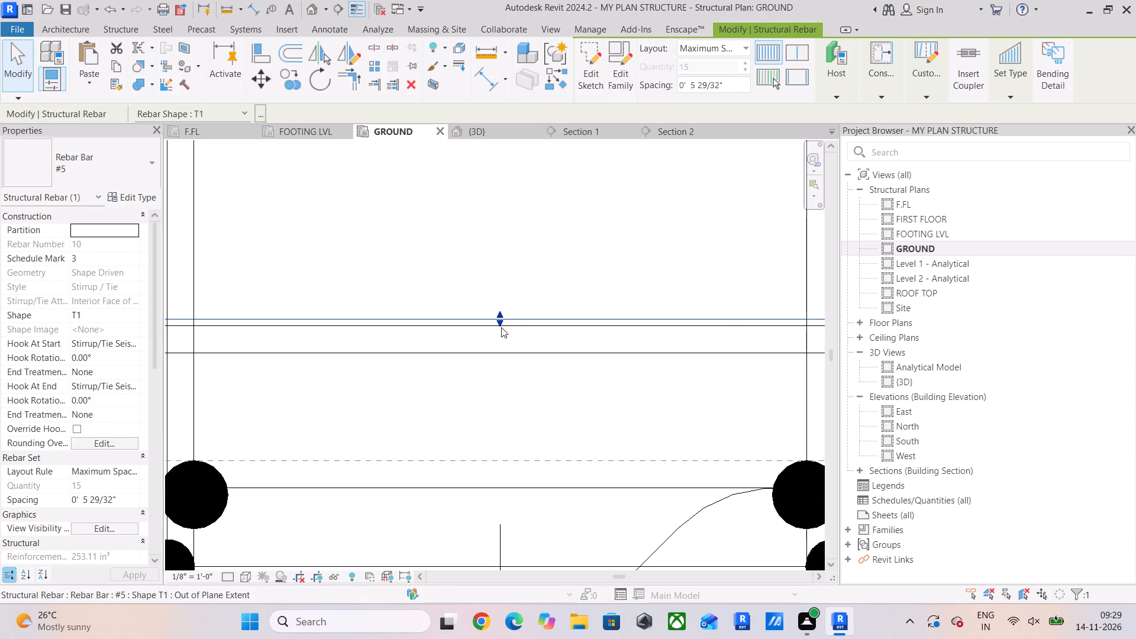
drag(498, 321, 498, 328)
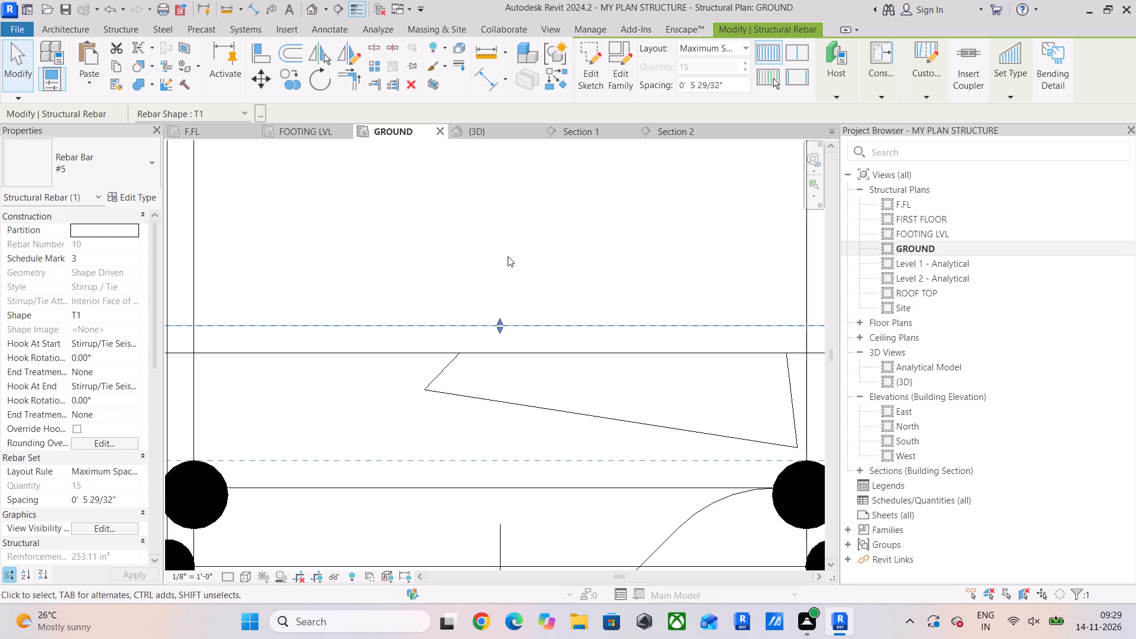
scroll(509, 262, down, 4)
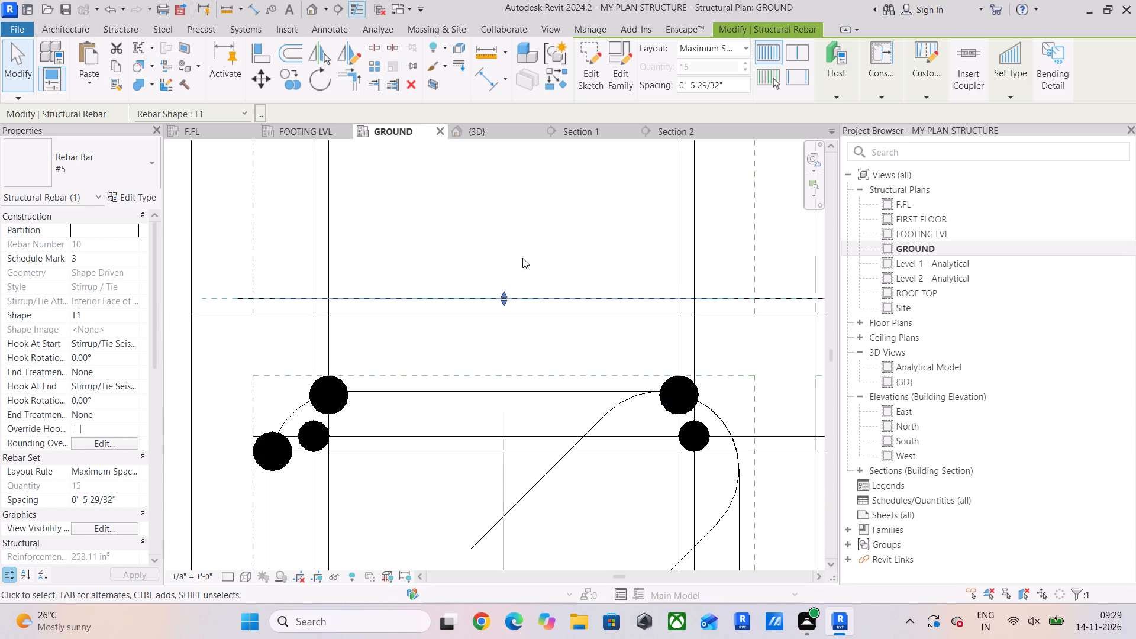
click(527, 247)
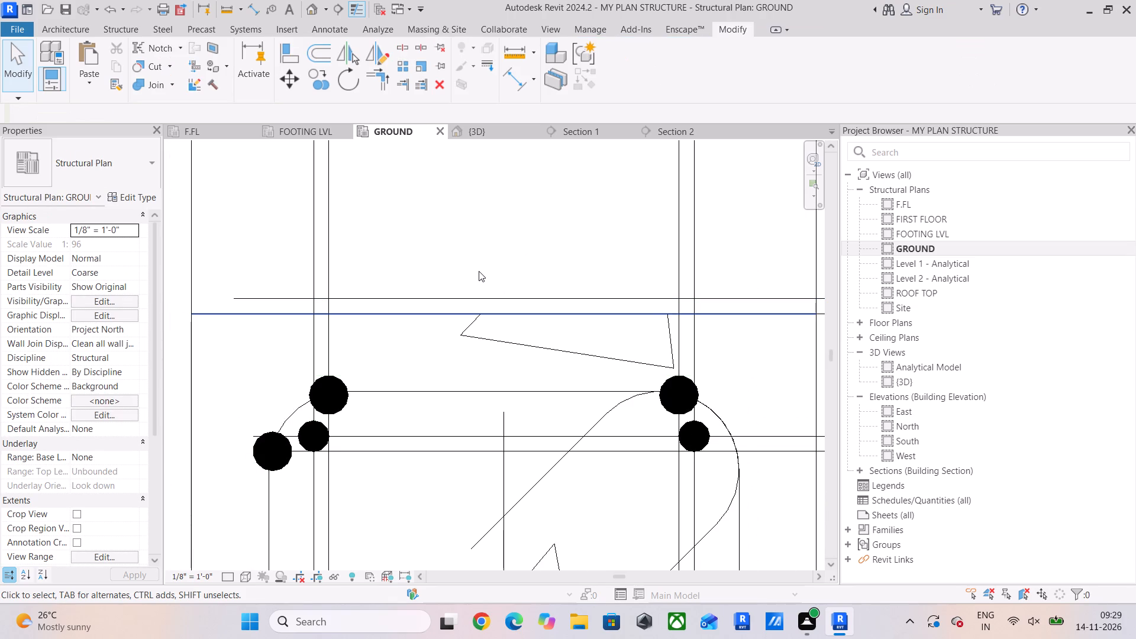
Align the upper end of the next vertical beam's #5 stirrup set with the #4 slab bar just below the column.
scroll(509, 311, down, 3)
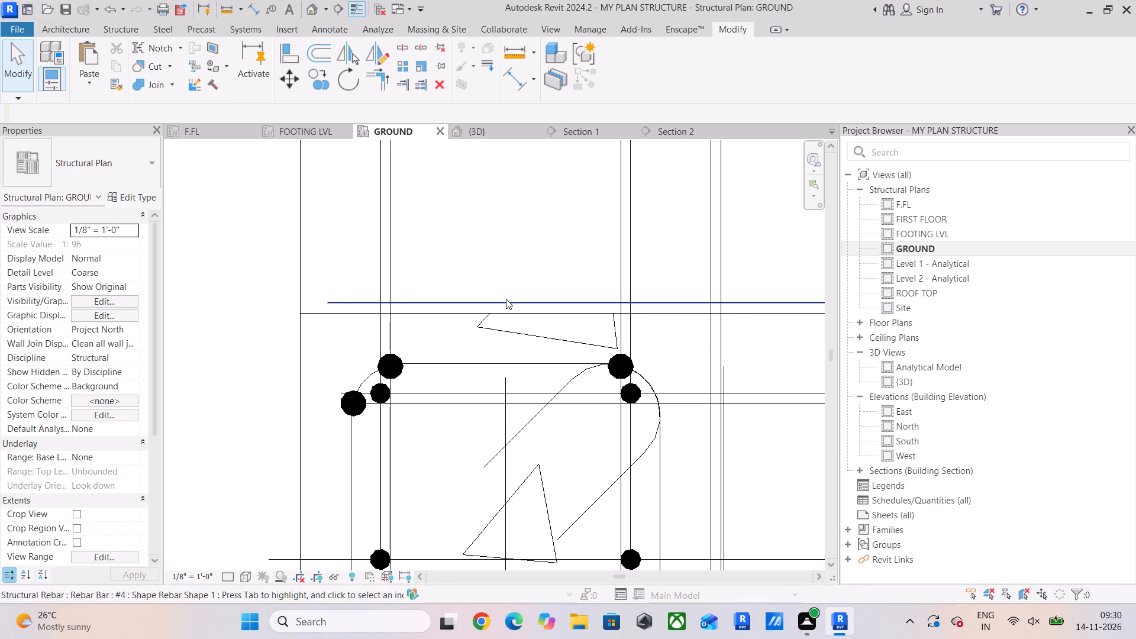
scroll(508, 298, down, 5)
middle_drag(525, 303, 496, 347)
middle_drag(505, 322, 477, 380)
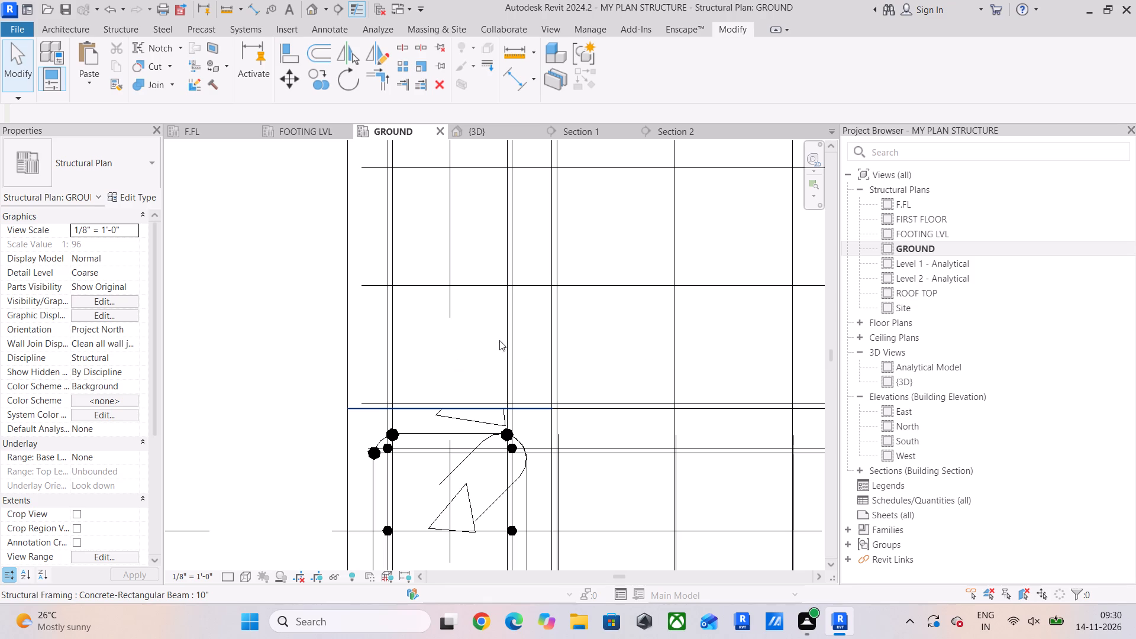
middle_drag(461, 346, 441, 407)
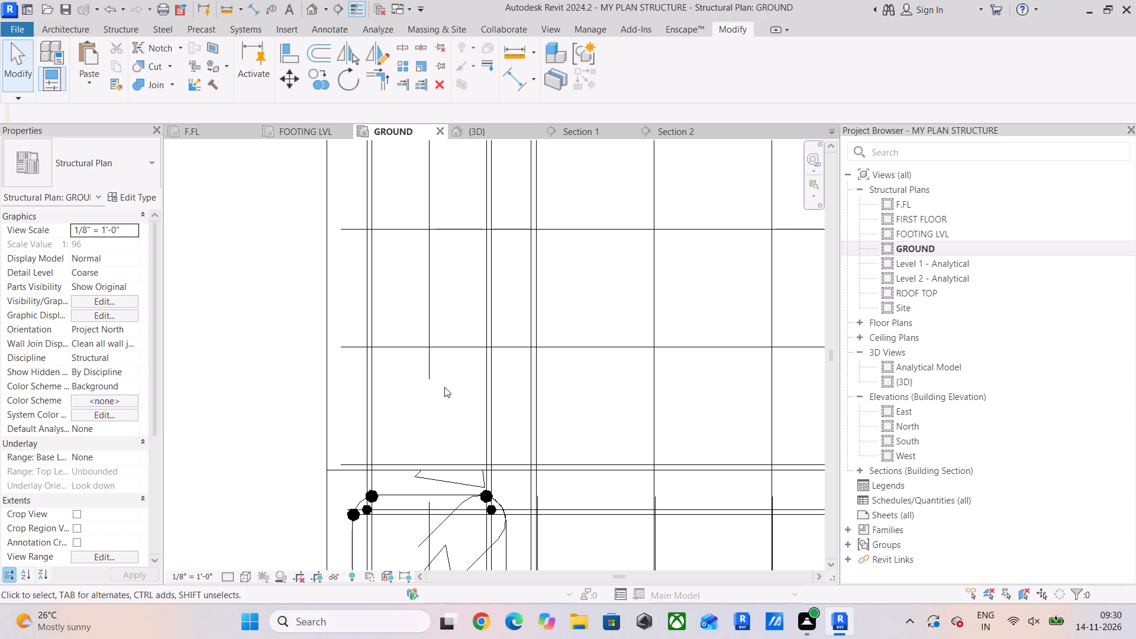
middle_drag(443, 446, 438, 331)
scroll(451, 406, down, 2)
middle_drag(458, 408, 462, 271)
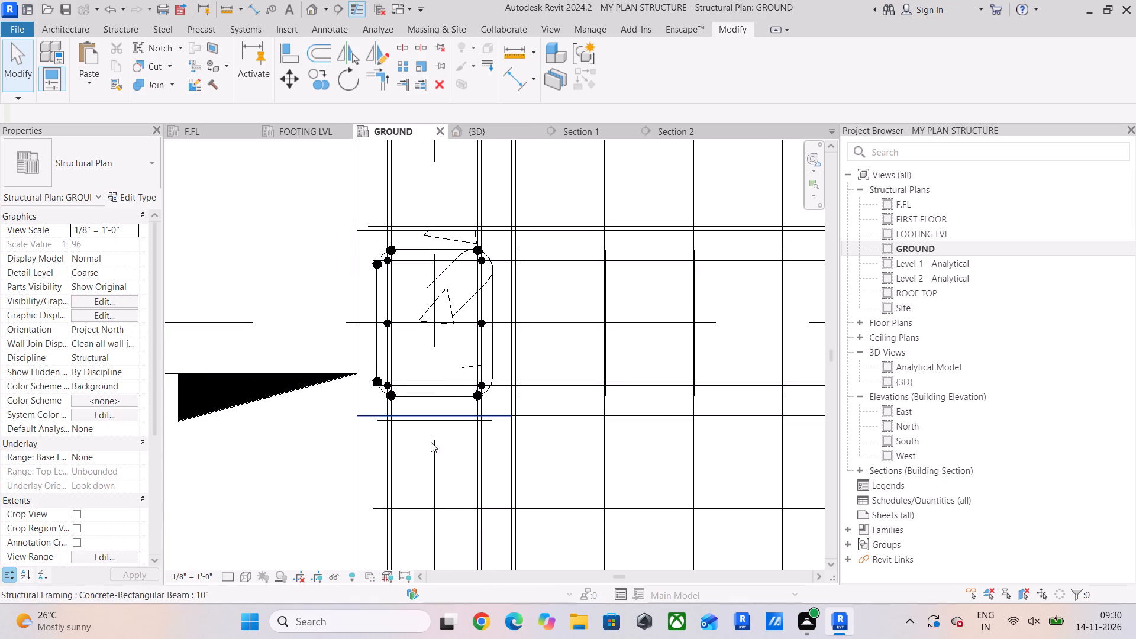
scroll(430, 434, up, 8)
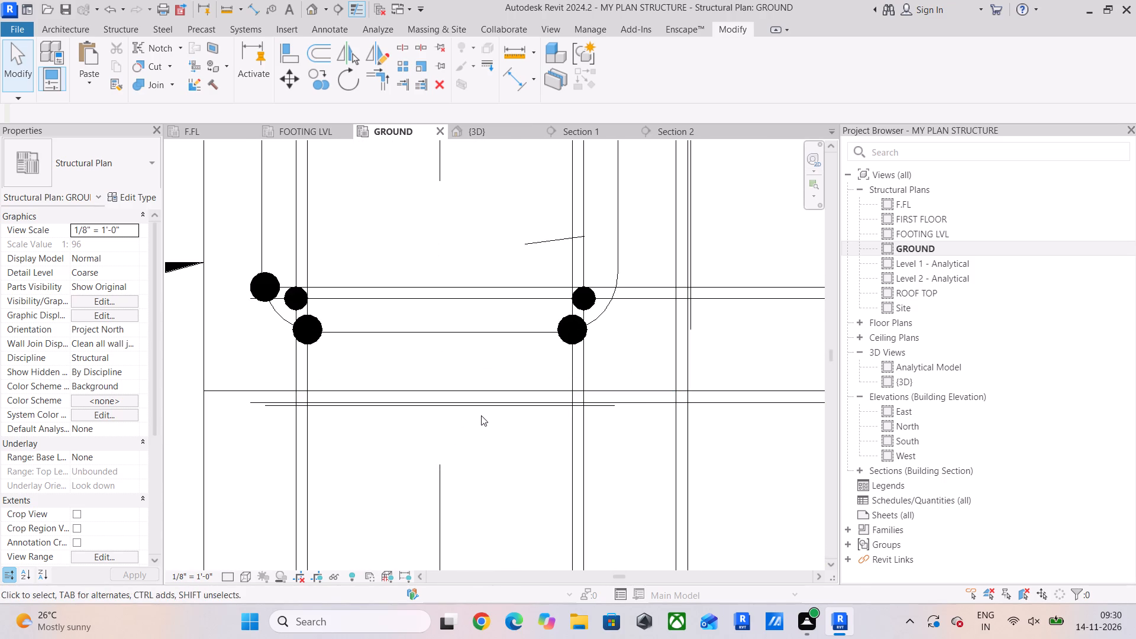
click(487, 410)
scroll(456, 396, up, 3)
click(430, 405)
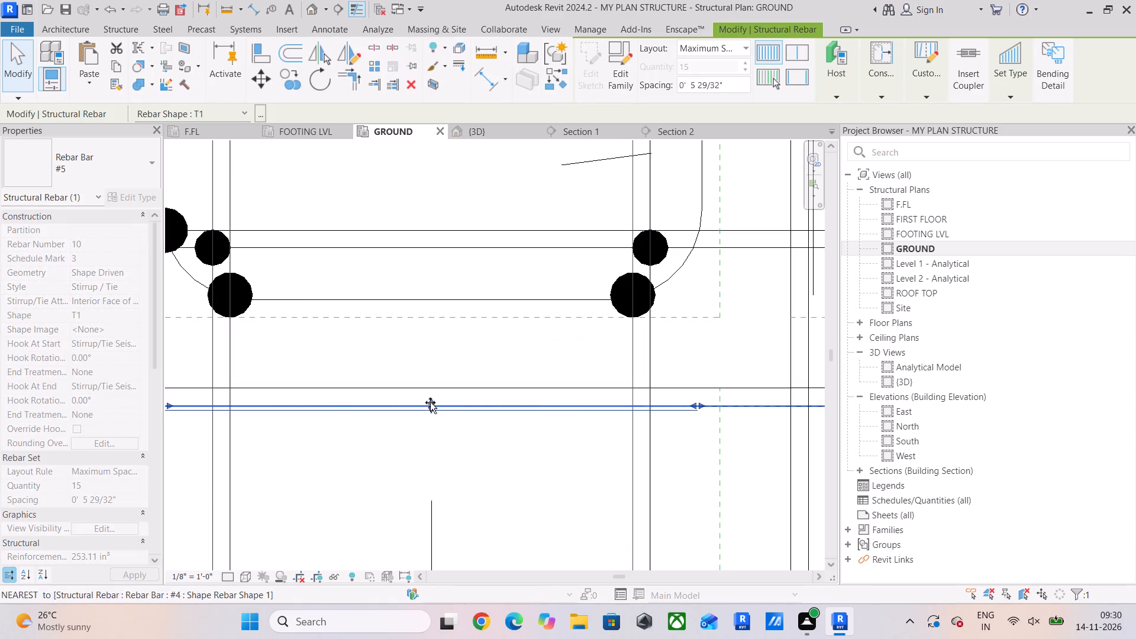
click(490, 460)
Pull the lower end of that beam's #5 stirrup set up to the nearest #4 slab bar clear of the bottom corner column.
scroll(495, 461, down, 5)
middle_drag(507, 468, 506, 285)
scroll(522, 391, down, 5)
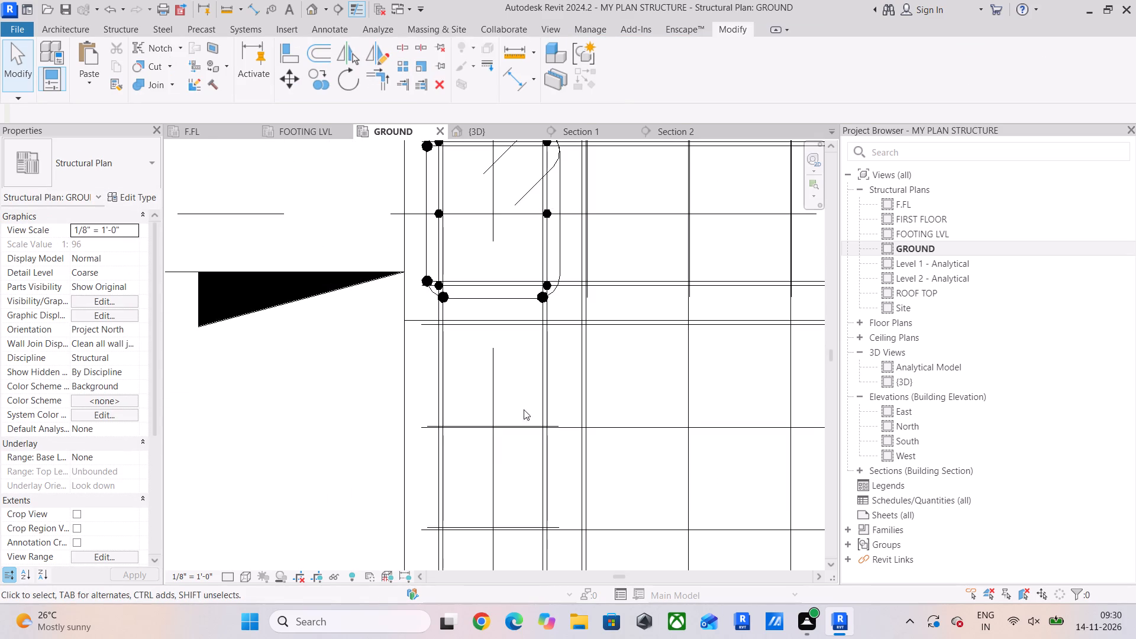
middle_drag(488, 464, 508, 243)
middle_drag(523, 433, 540, 239)
middle_drag(532, 418, 538, 248)
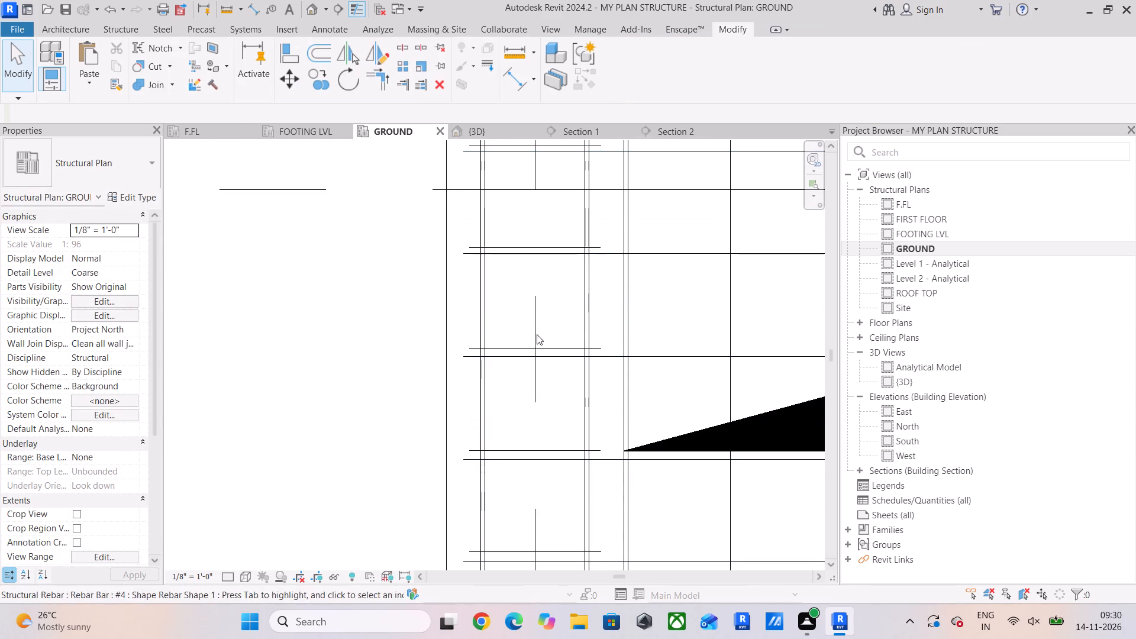
click(534, 343)
scroll(540, 364, down, 5)
middle_drag(550, 377, 545, 164)
scroll(538, 410, down, 3)
middle_drag(538, 410, 543, 224)
scroll(541, 330, up, 14)
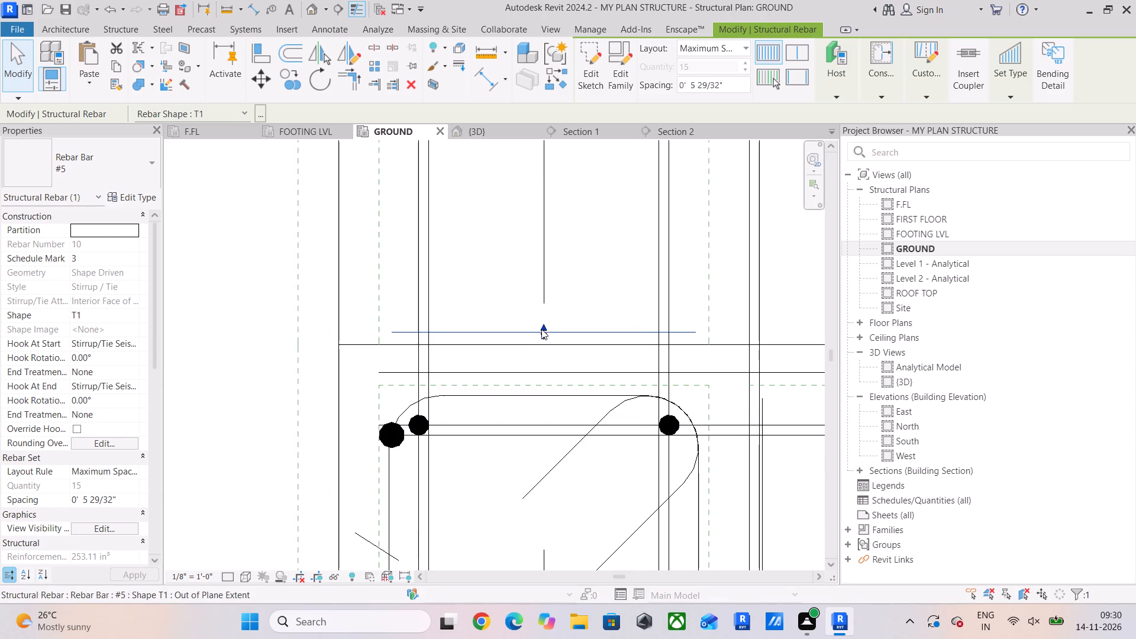
scroll(541, 329, down, 4)
middle_drag(541, 327, 506, 389)
drag(508, 387, 508, 280)
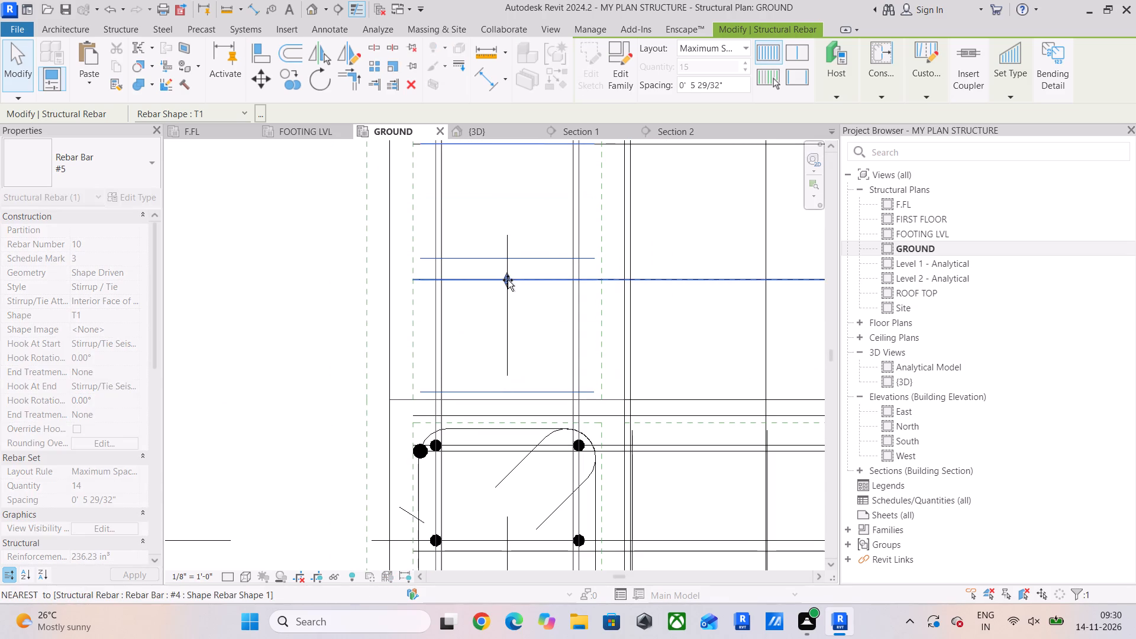
drag(508, 280, 508, 279)
click(535, 321)
Pull the lower extent of the horizontal #4 slab bar set up from the bottom edge beam into the slab panel.
scroll(535, 317, down, 4)
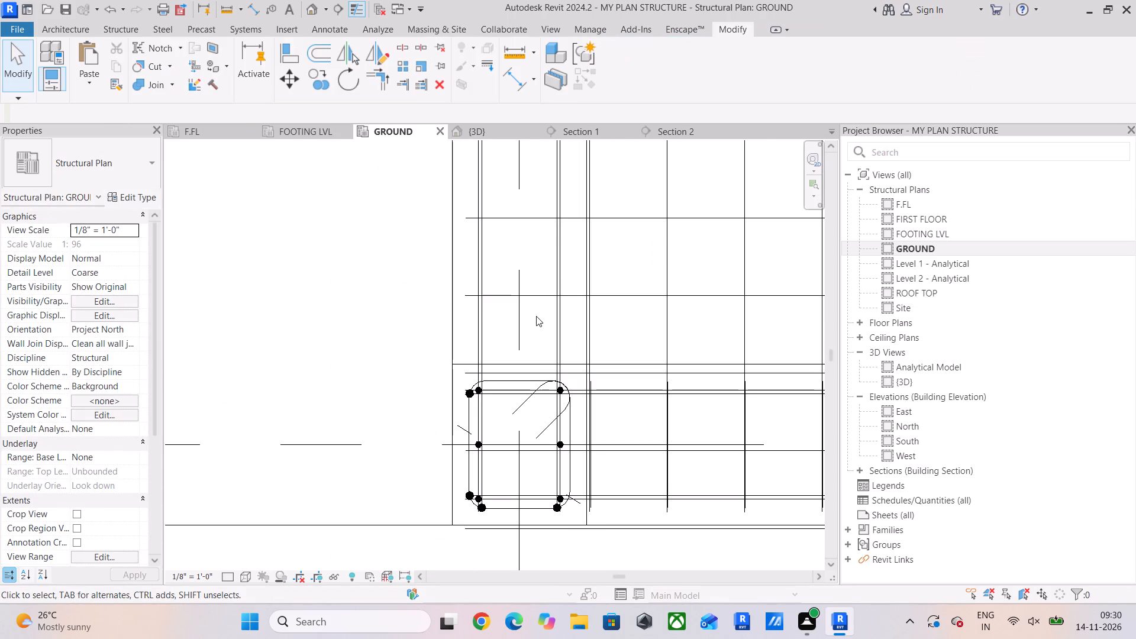
scroll(530, 404, up, 4)
middle_drag(529, 400, 503, 415)
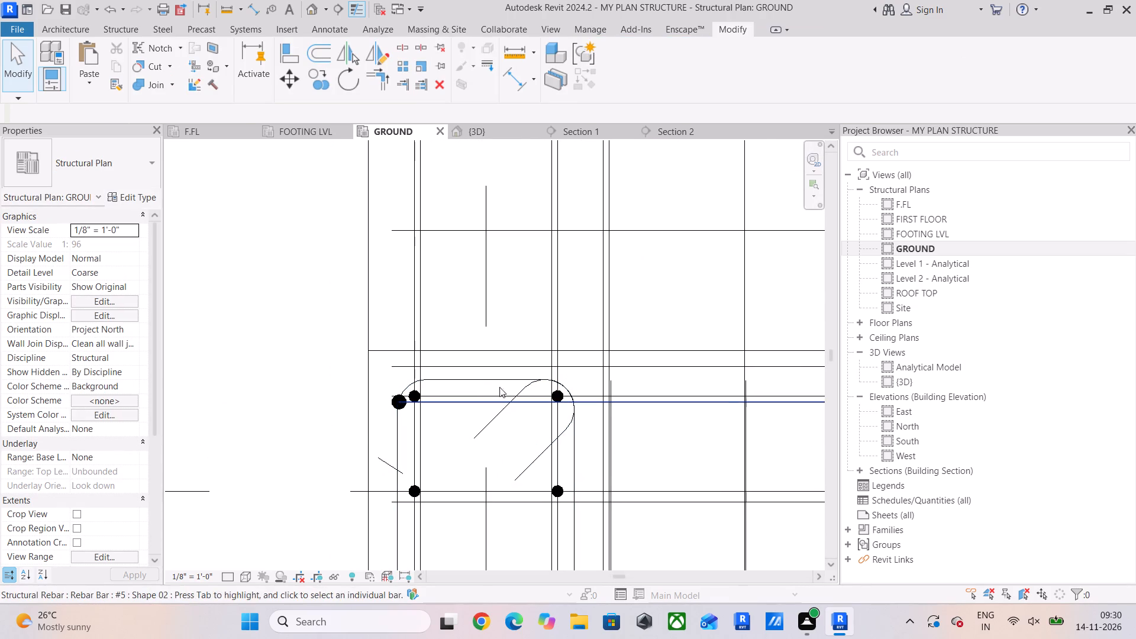
click(505, 367)
scroll(564, 382, down, 3)
middle_drag(575, 382, 394, 380)
scroll(496, 400, down, 3)
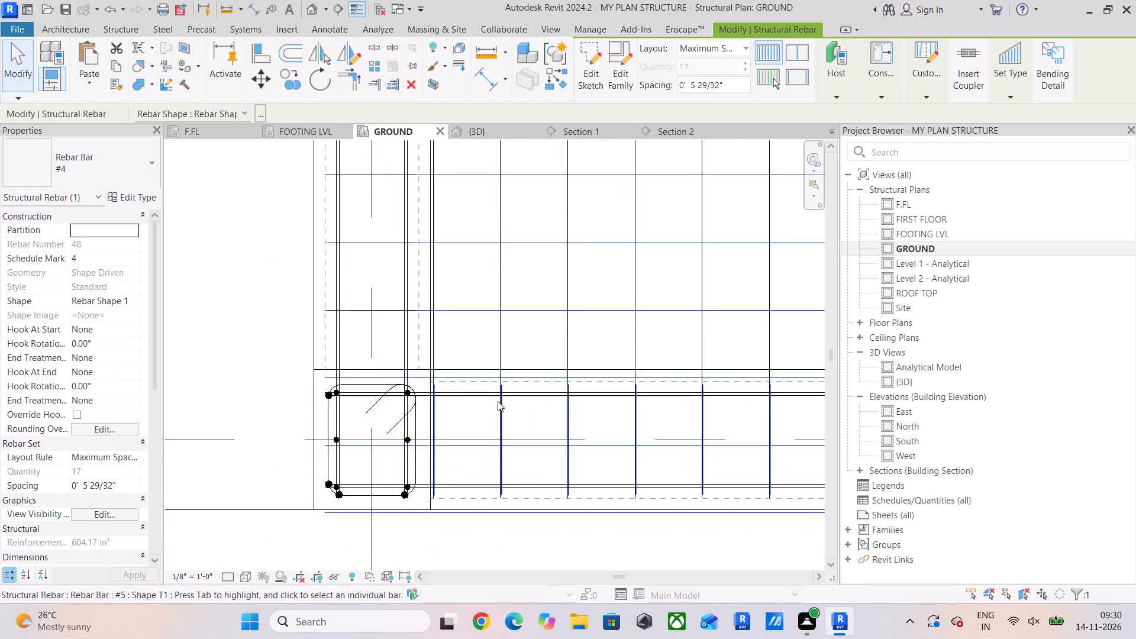
scroll(540, 402, down, 1)
middle_drag(568, 409, 387, 436)
scroll(493, 437, down, 4)
middle_drag(533, 438, 415, 463)
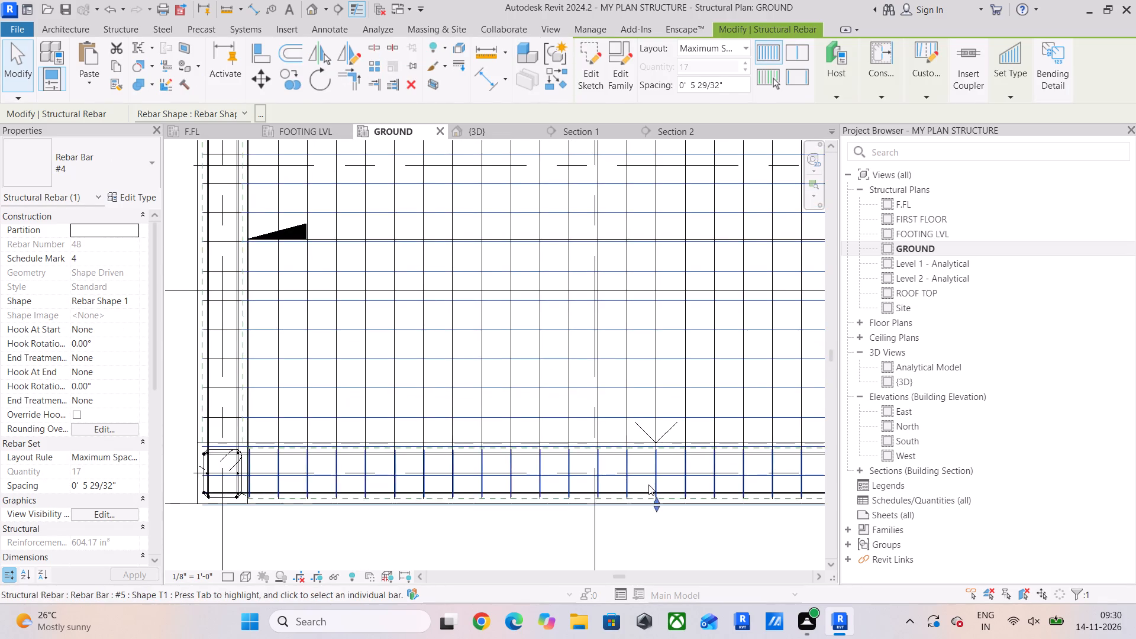
scroll(637, 485, up, 1)
drag(655, 498, 660, 434)
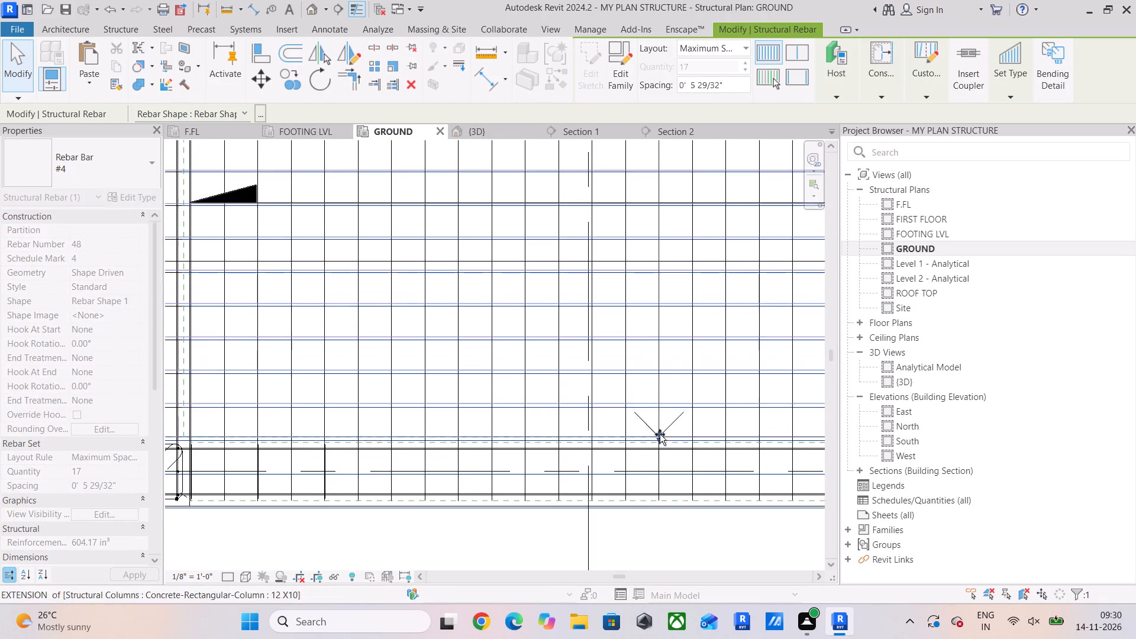
drag(660, 434, 664, 411)
scroll(406, 408, up, 3)
middle_drag(404, 408, 790, 379)
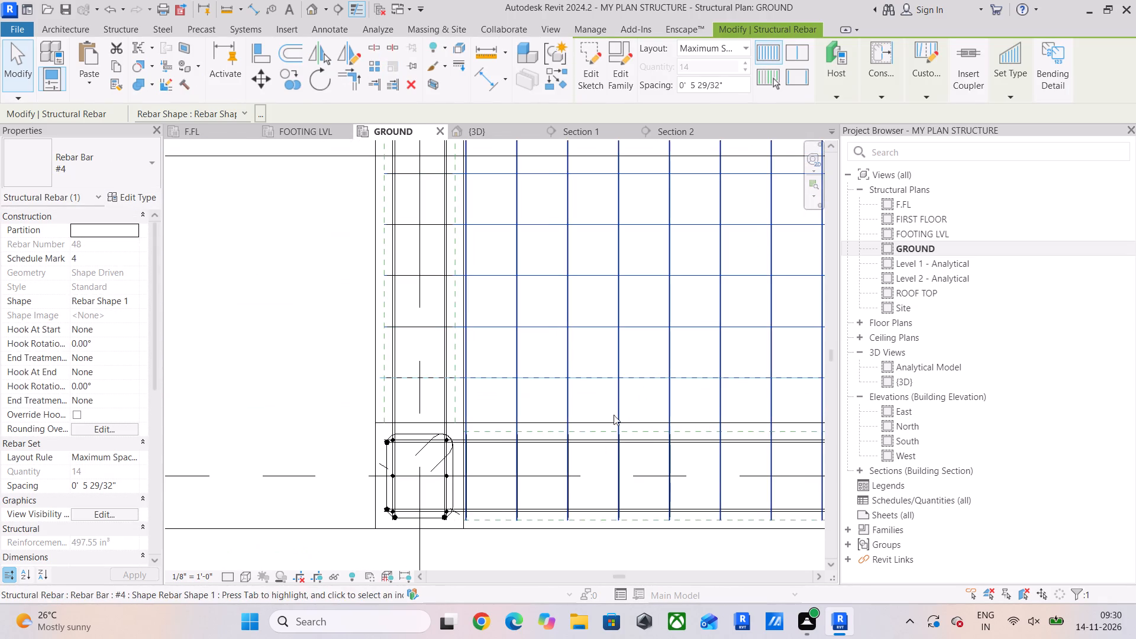
click(480, 404)
Align the left end of the intermediate horizontal beam's #5 stirrup set with the #4 slab bar beside the left column.
scroll(501, 404, down, 2)
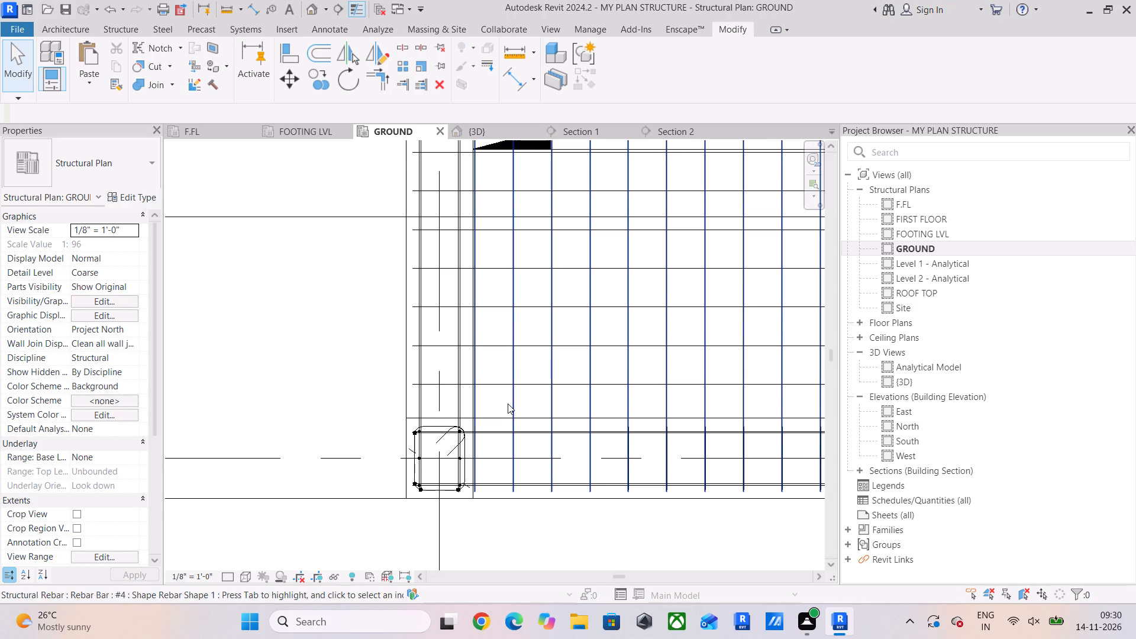
scroll(522, 404, down, 3)
middle_drag(545, 404, 506, 496)
scroll(452, 273, up, 5)
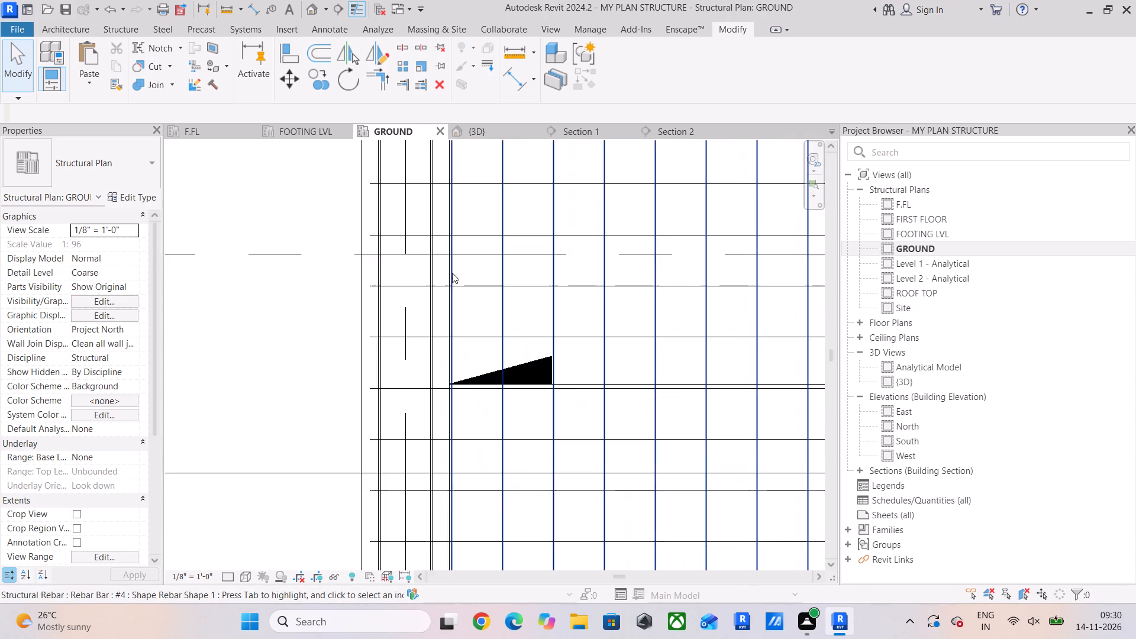
scroll(452, 273, down, 8)
middle_drag(631, 343, 603, 504)
scroll(546, 336, up, 4)
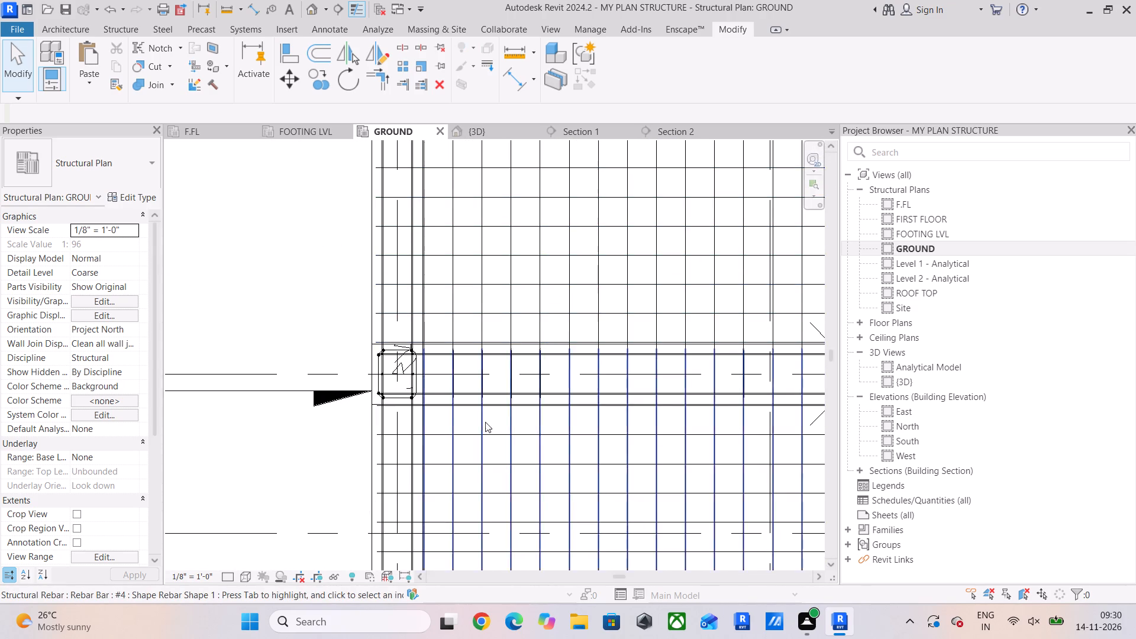
scroll(474, 418, up, 5)
scroll(417, 372, up, 6)
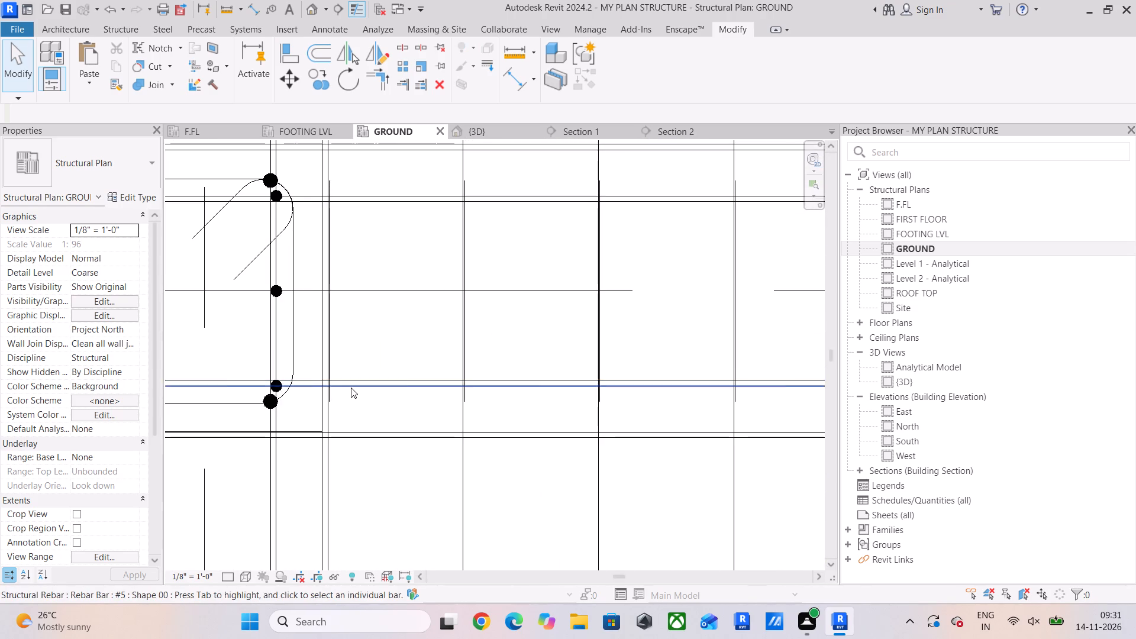
scroll(351, 388, up, 5)
click(311, 404)
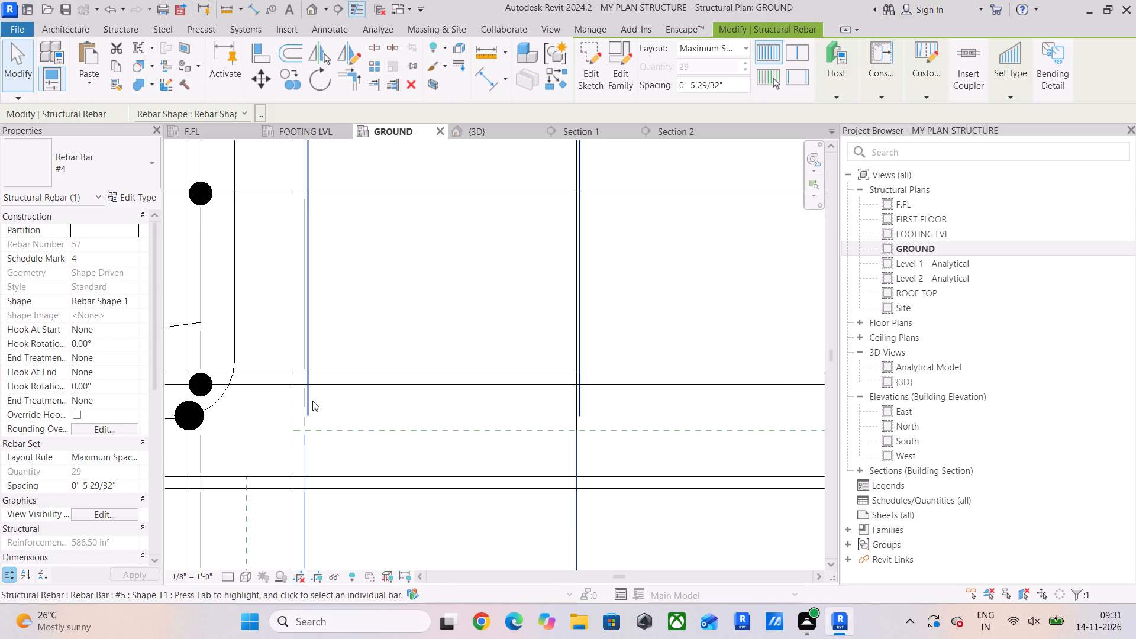
click(312, 401)
scroll(339, 367, down, 3)
middle_drag(346, 366, 376, 438)
scroll(341, 317, up, 9)
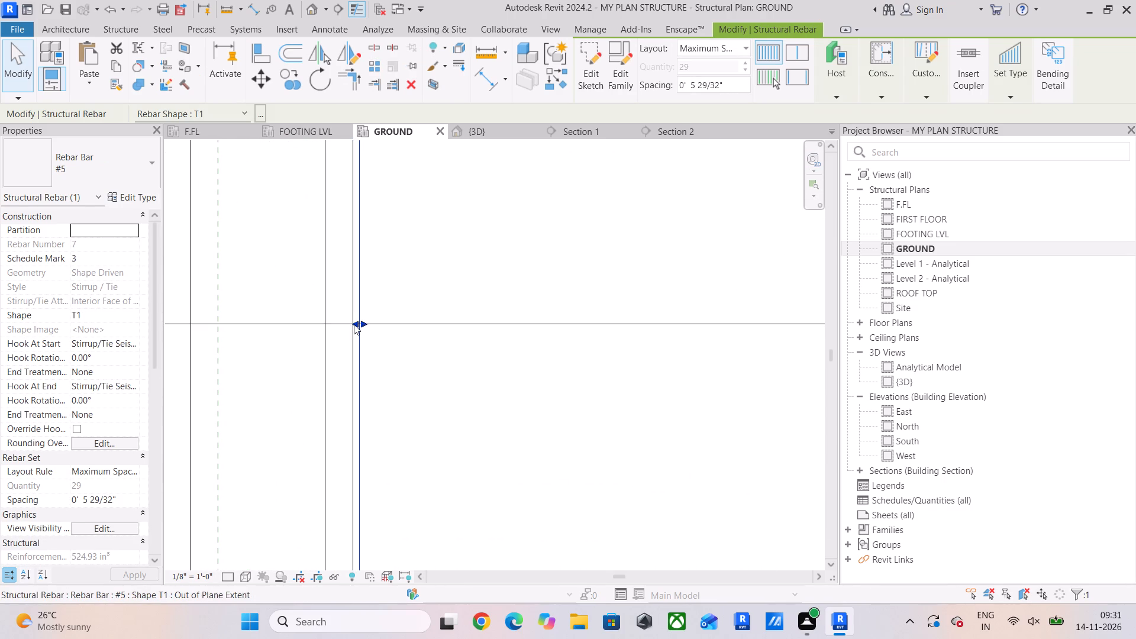
click(354, 324)
click(448, 262)
Align the right end of the same horizontal beam's #5 stirrup set with the #4 slab bar beside the right column.
scroll(448, 262, down, 12)
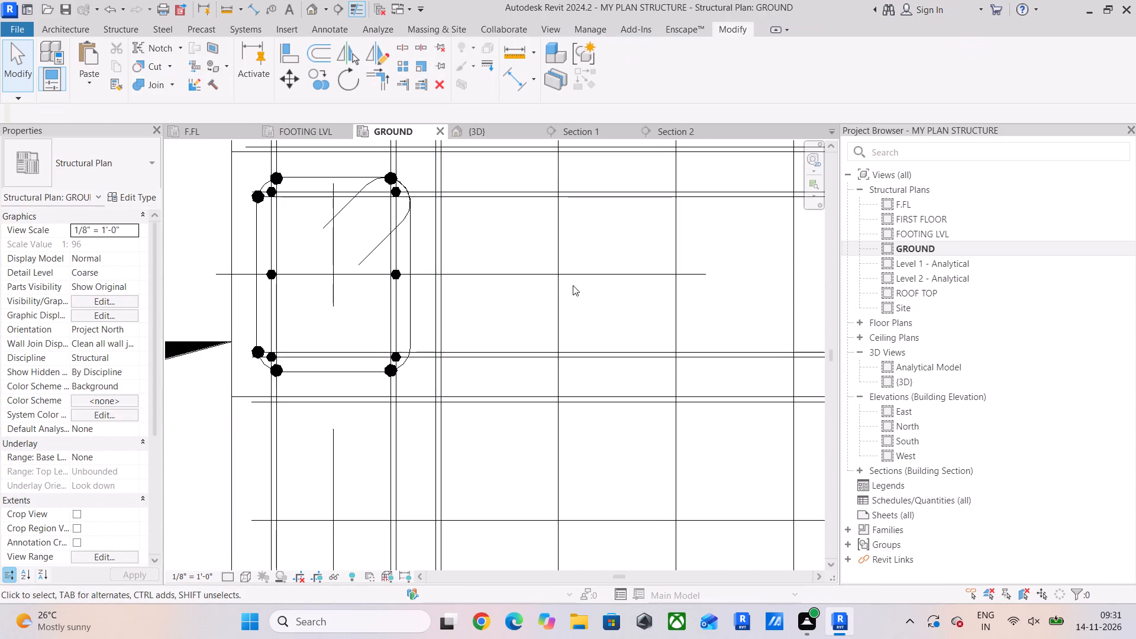
middle_drag(573, 285, 421, 404)
scroll(470, 338, down, 4)
middle_drag(571, 336, 393, 356)
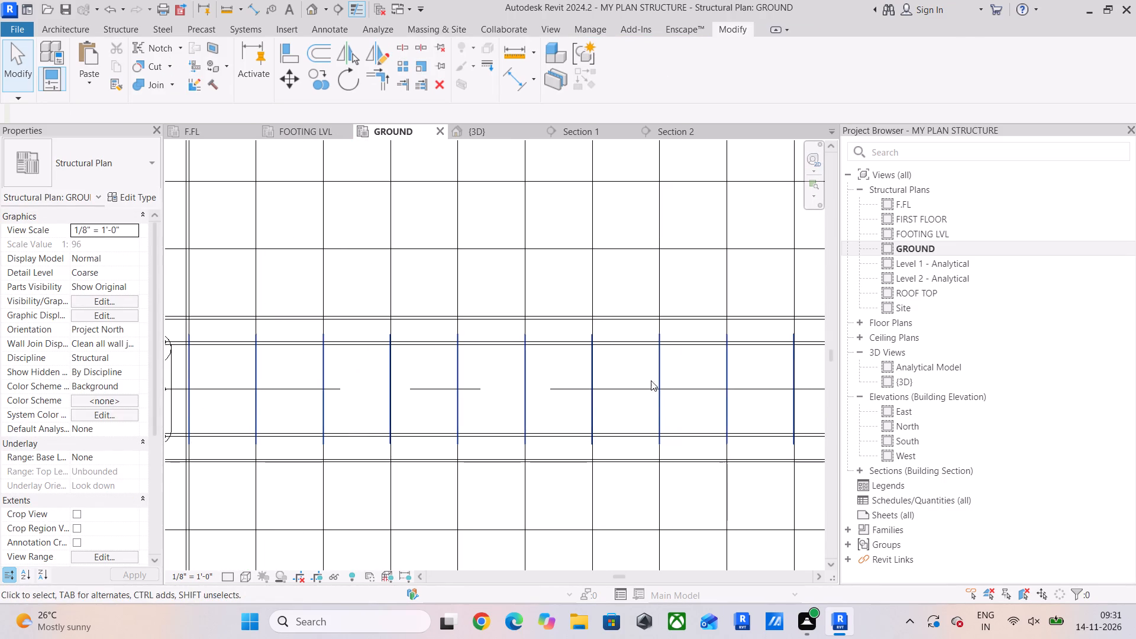
middle_drag(661, 379, 263, 395)
middle_drag(555, 388, 270, 389)
middle_drag(618, 384, 272, 388)
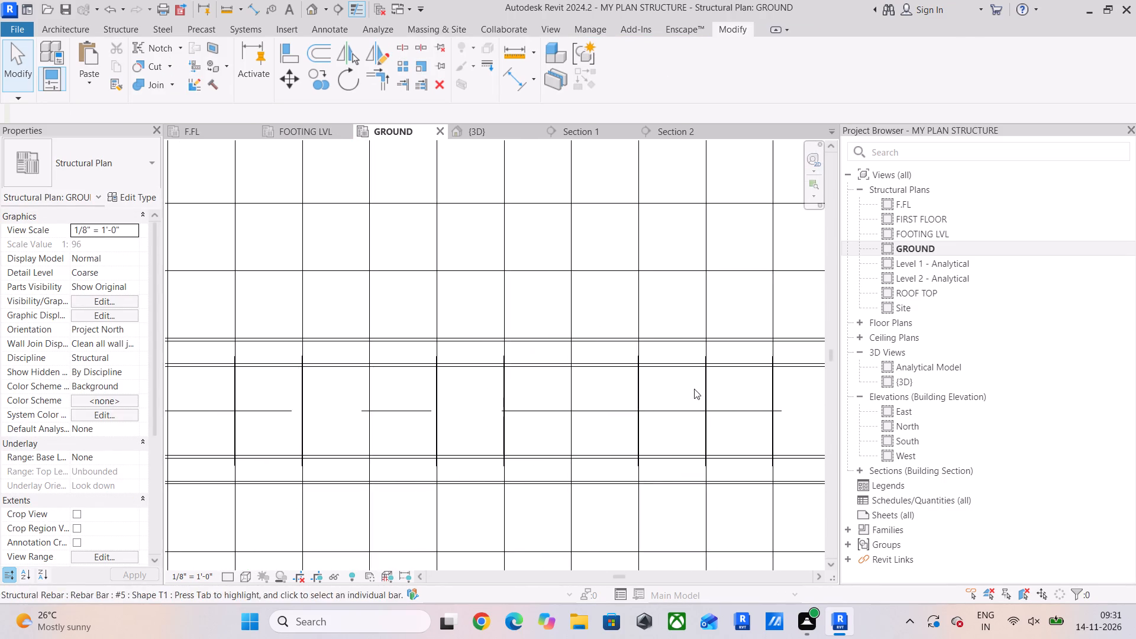
scroll(708, 386, down, 3)
middle_drag(744, 386, 369, 388)
scroll(531, 389, up, 11)
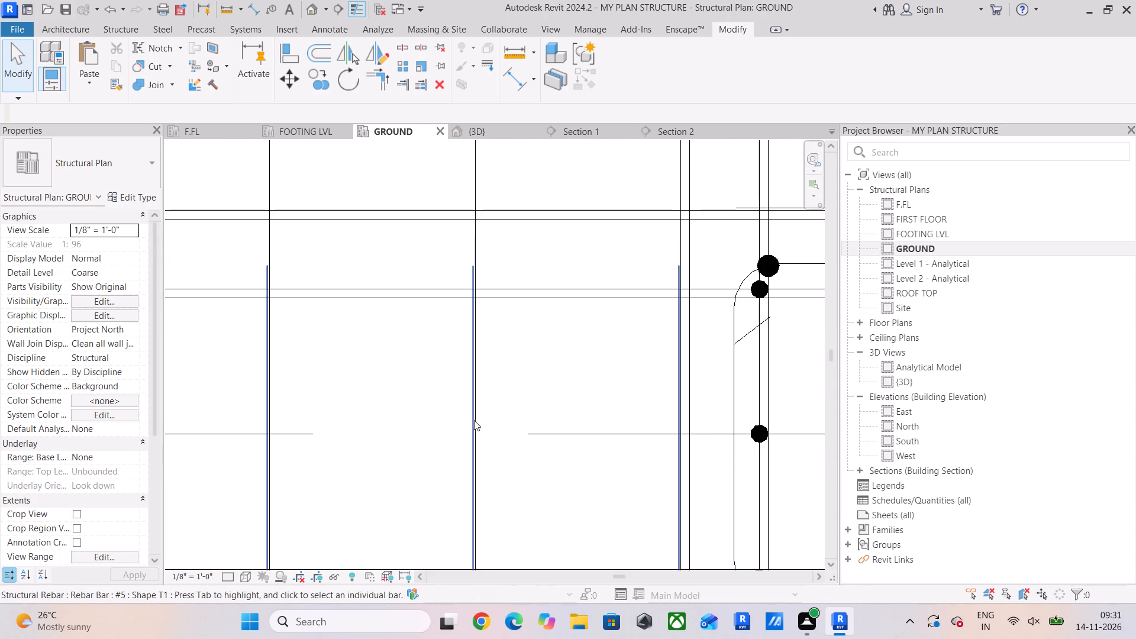
click(470, 423)
scroll(488, 415, up, 2)
middle_drag(648, 435, 439, 436)
scroll(559, 428, up, 3)
click(518, 449)
click(422, 348)
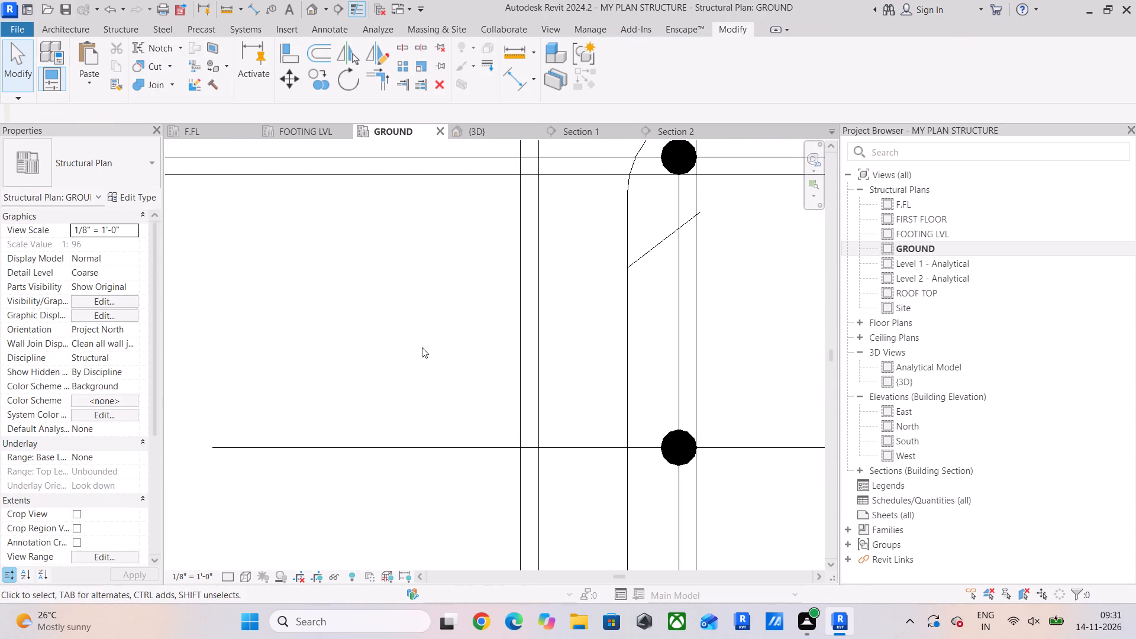
Align the lower end of the right edge beam's #5 stirrup set with the #4 slab bar just above that column.
scroll(422, 344, down, 10)
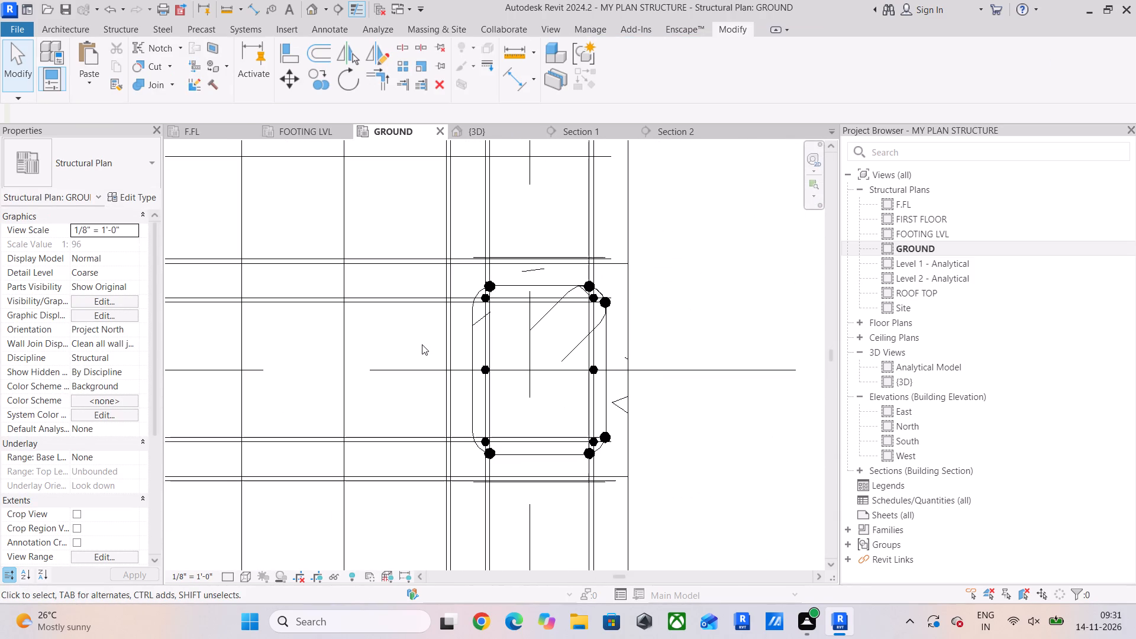
scroll(496, 266, up, 9)
click(514, 253)
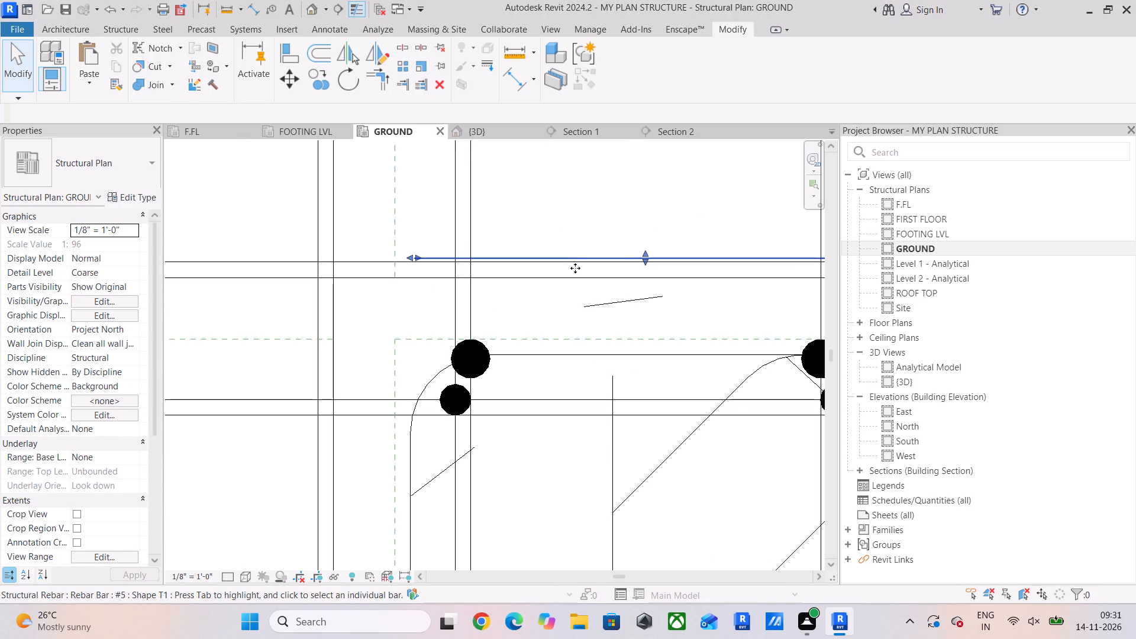
middle_drag(581, 269, 496, 296)
click(561, 293)
click(571, 215)
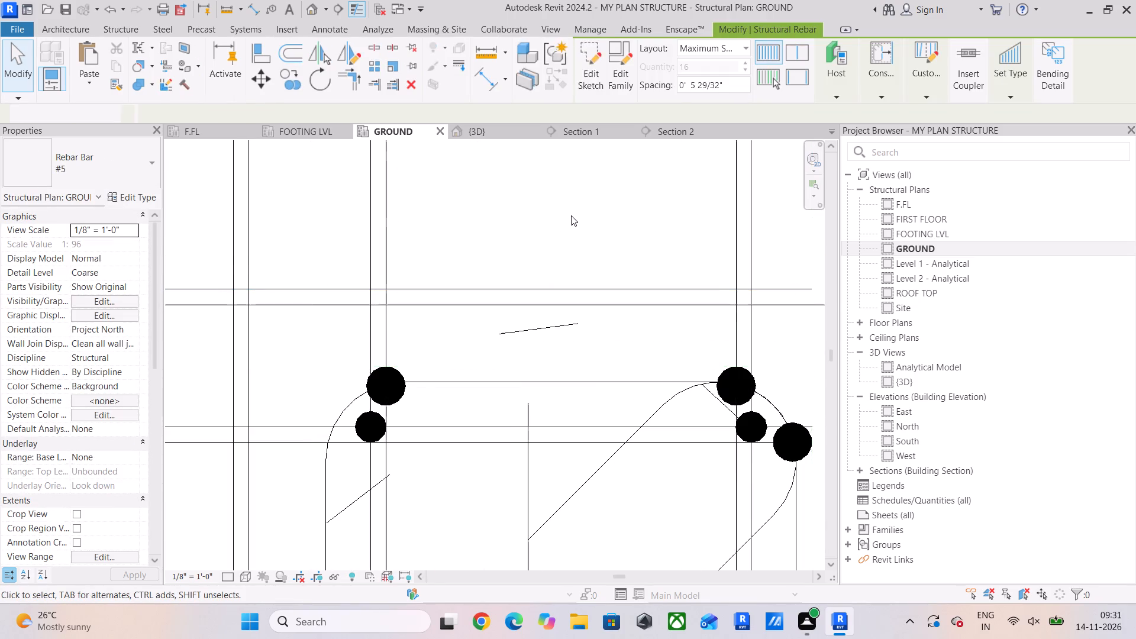
Align the upper end of the right edge beam's #5 stirrup set below the same column with the adjacent #4 slab bar.
scroll(571, 215, down, 11)
scroll(541, 414, up, 11)
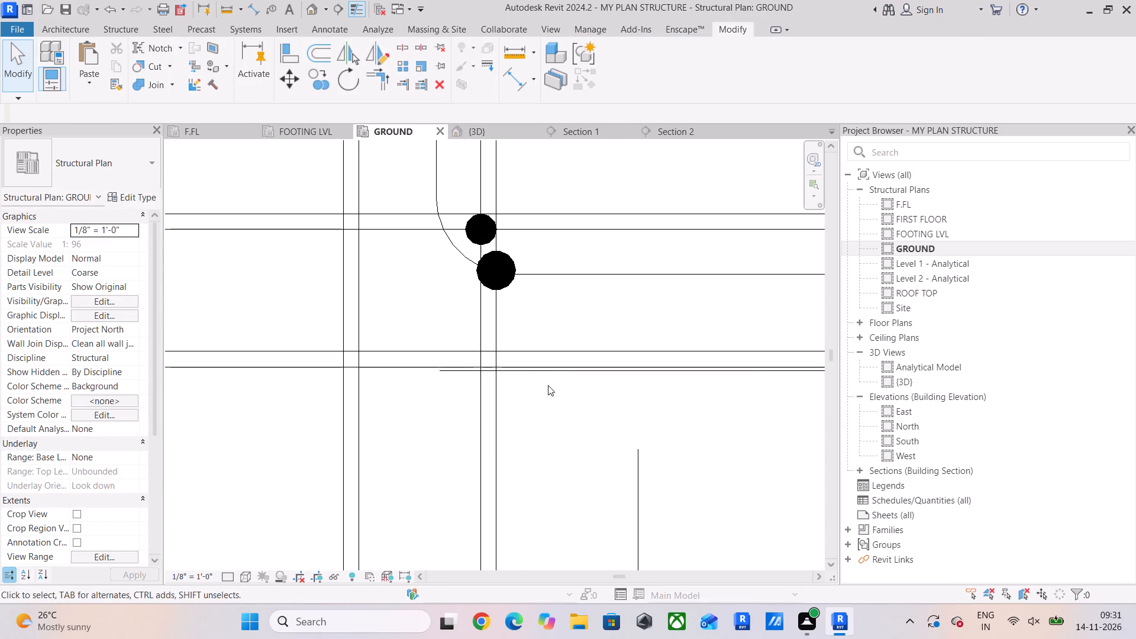
click(557, 377)
middle_drag(643, 388, 624, 395)
click(650, 370)
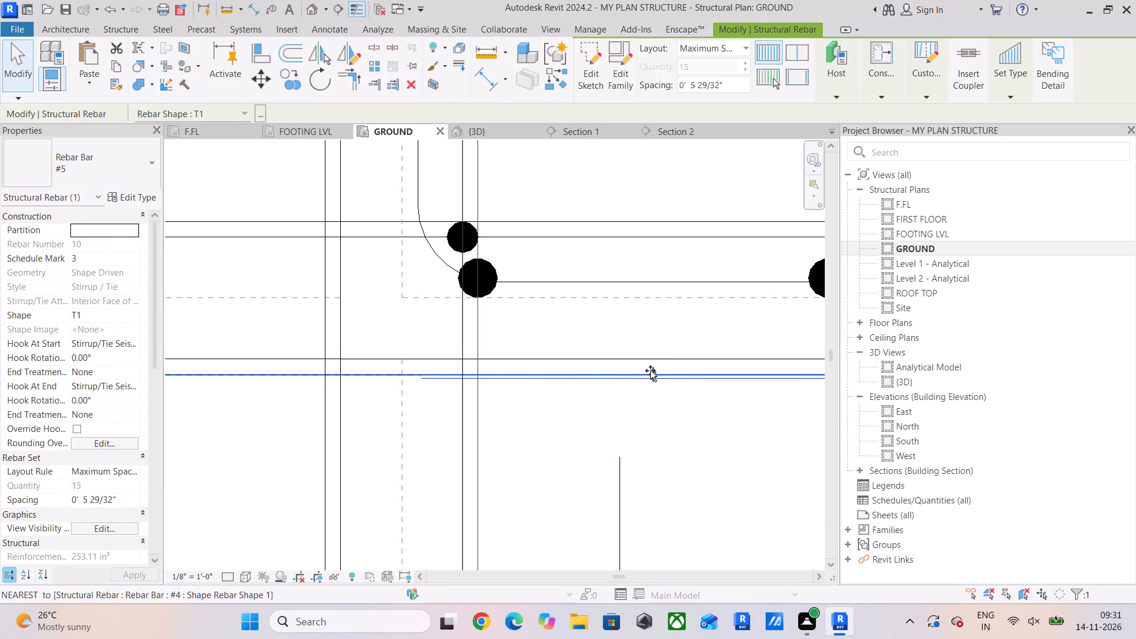
Pull the lower end of that stirrup set up to the nearest #4 slab bar clear of the bottom right corner column.
scroll(625, 412, down, 10)
middle_drag(631, 414, 617, 431)
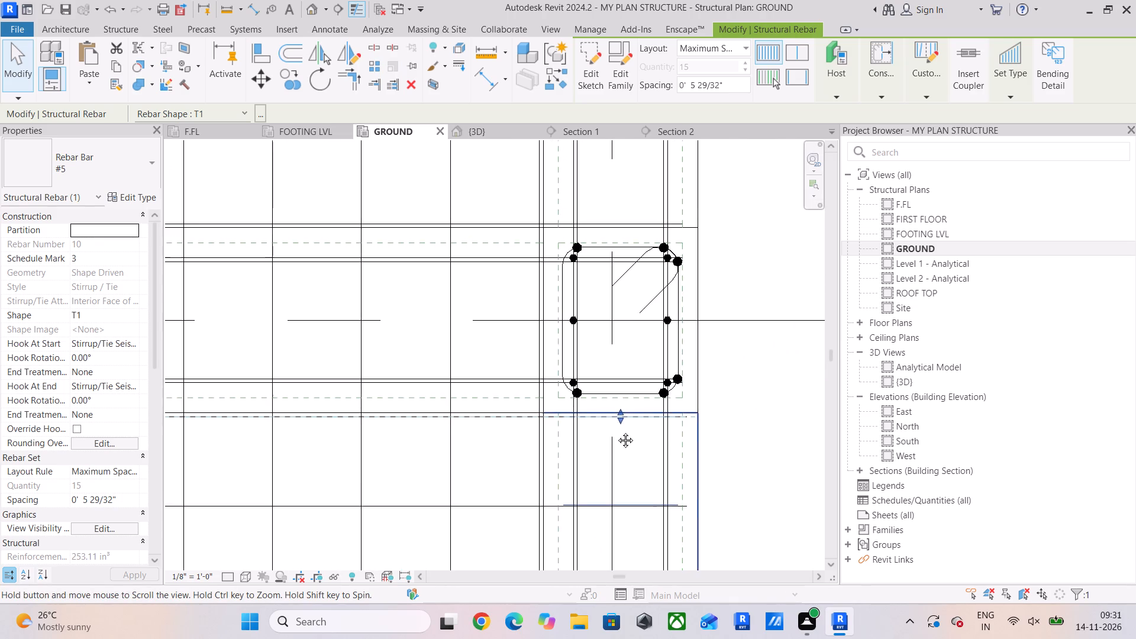
middle_drag(617, 431, 576, 227)
scroll(567, 327, down, 9)
middle_drag(567, 351, 578, 201)
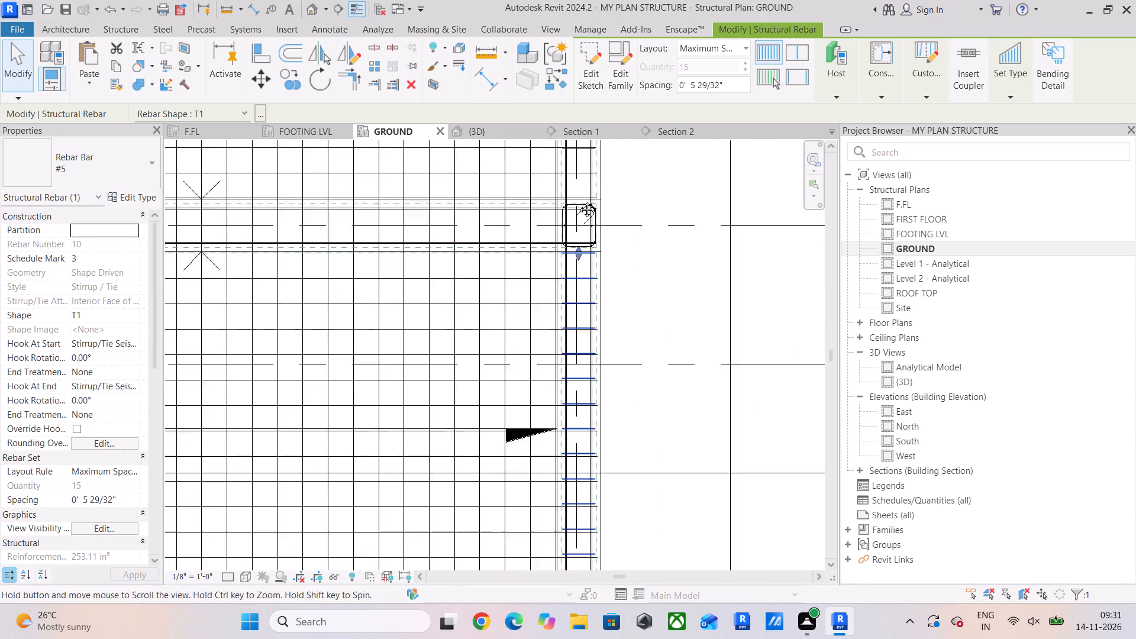
middle_drag(578, 201, 578, 164)
scroll(583, 483, up, 6)
scroll(583, 414, up, 10)
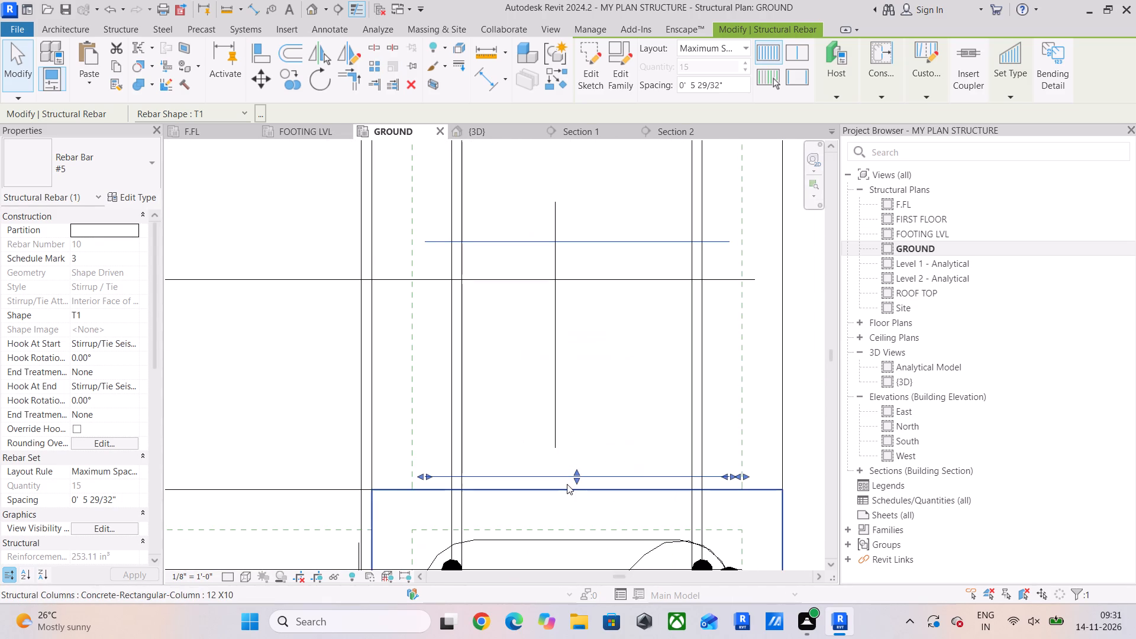
drag(576, 470, 577, 285)
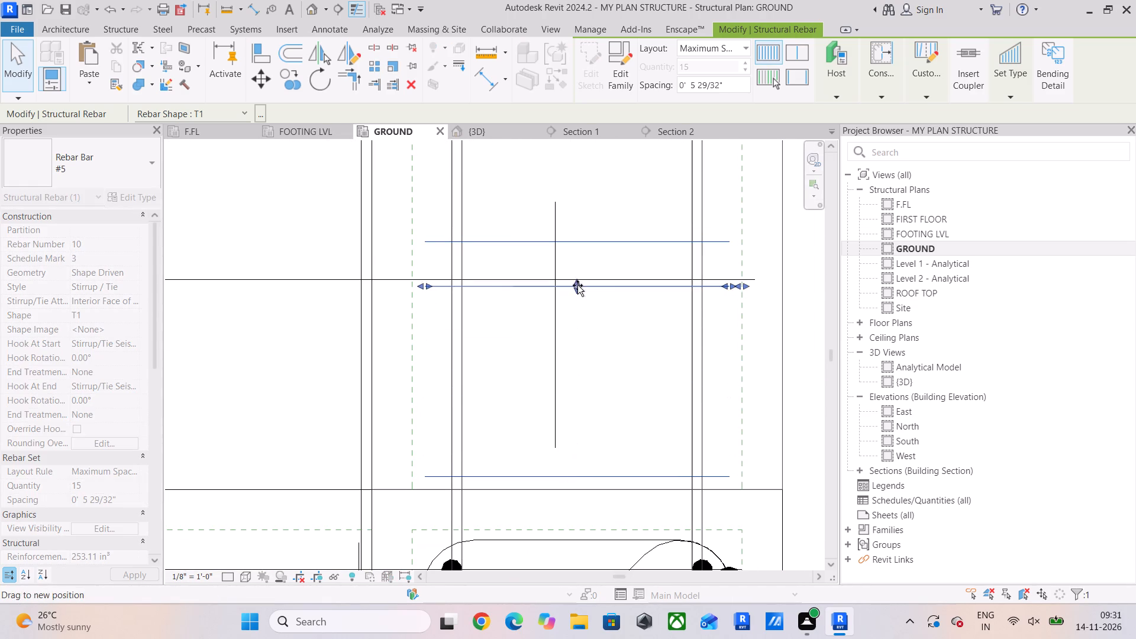
drag(577, 285, 579, 283)
click(589, 330)
Align the right end of the bottom edge beam's #5 stirrup set with the #4 slab bar beside the bottom right corner column.
scroll(591, 330, down, 9)
middle_drag(591, 330, 614, 479)
scroll(623, 367, down, 3)
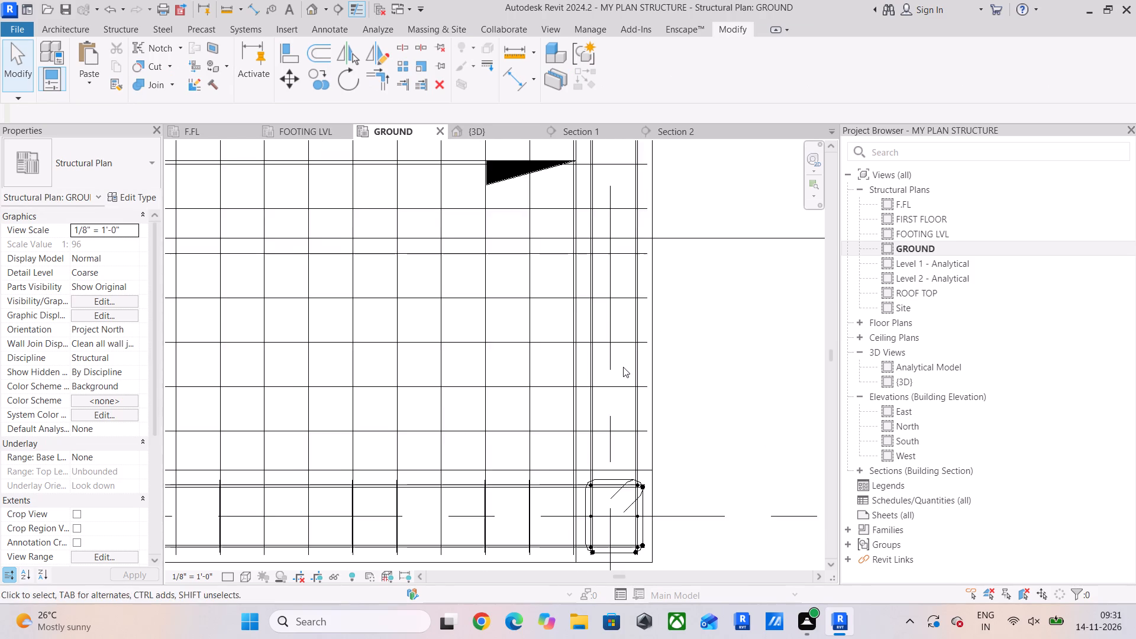
scroll(623, 367, down, 1)
middle_drag(623, 367, 640, 220)
scroll(598, 344, up, 6)
scroll(481, 328, up, 6)
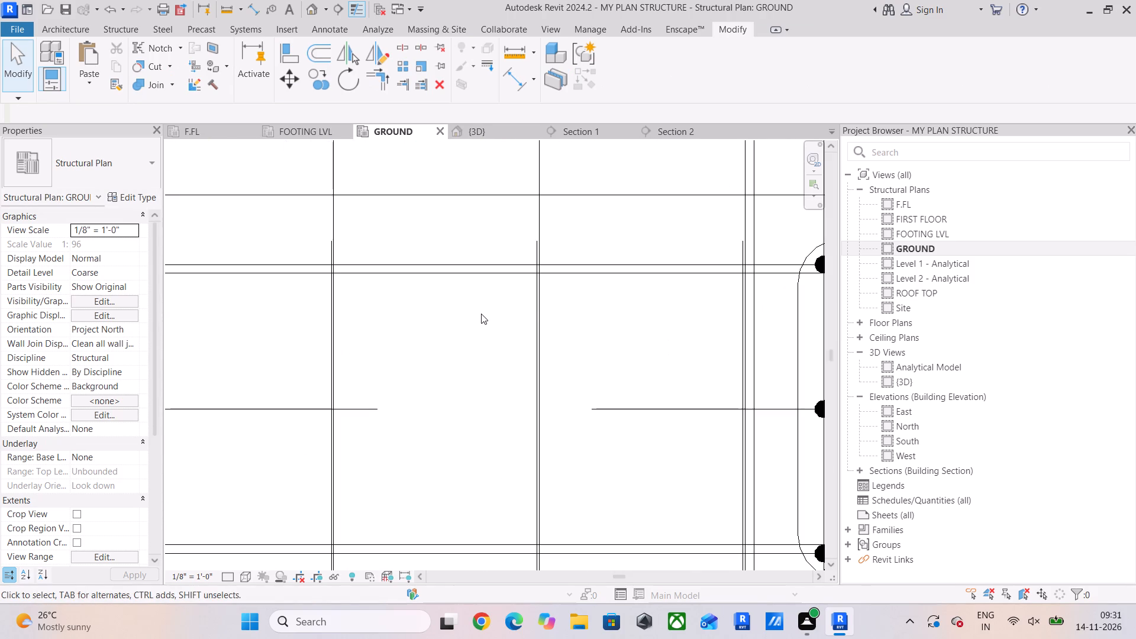
click(531, 306)
scroll(770, 408, up, 2)
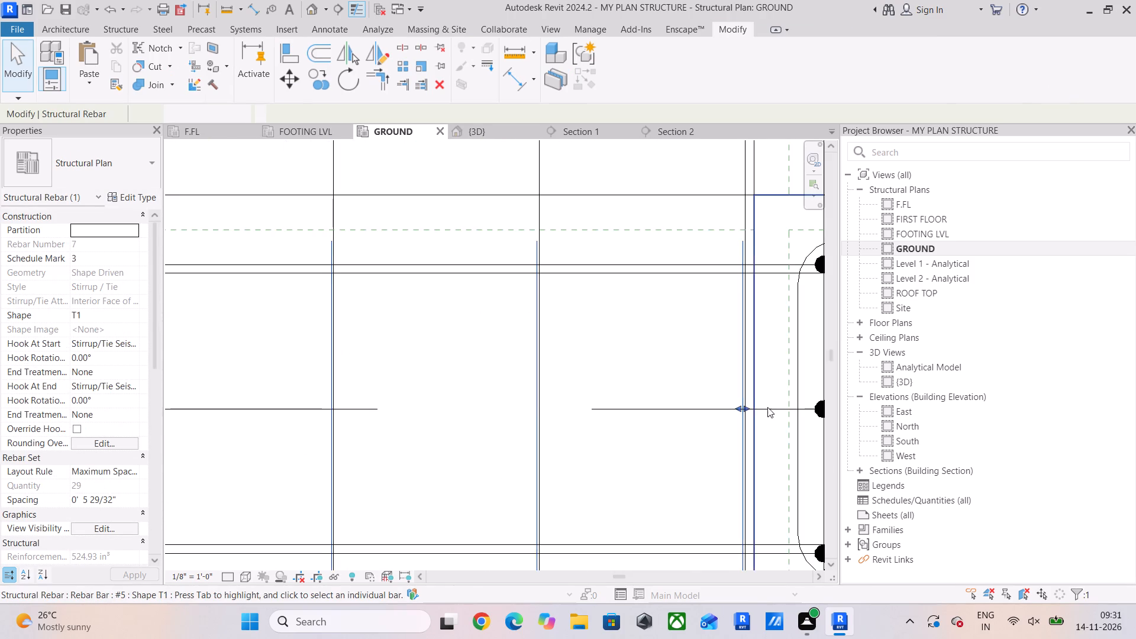
scroll(767, 407, up, 3)
click(719, 409)
Align the left end of the bottom edge beam's #5 stirrup set with the #4 slab bar beside the bottom left corner column.
scroll(556, 317, down, 10)
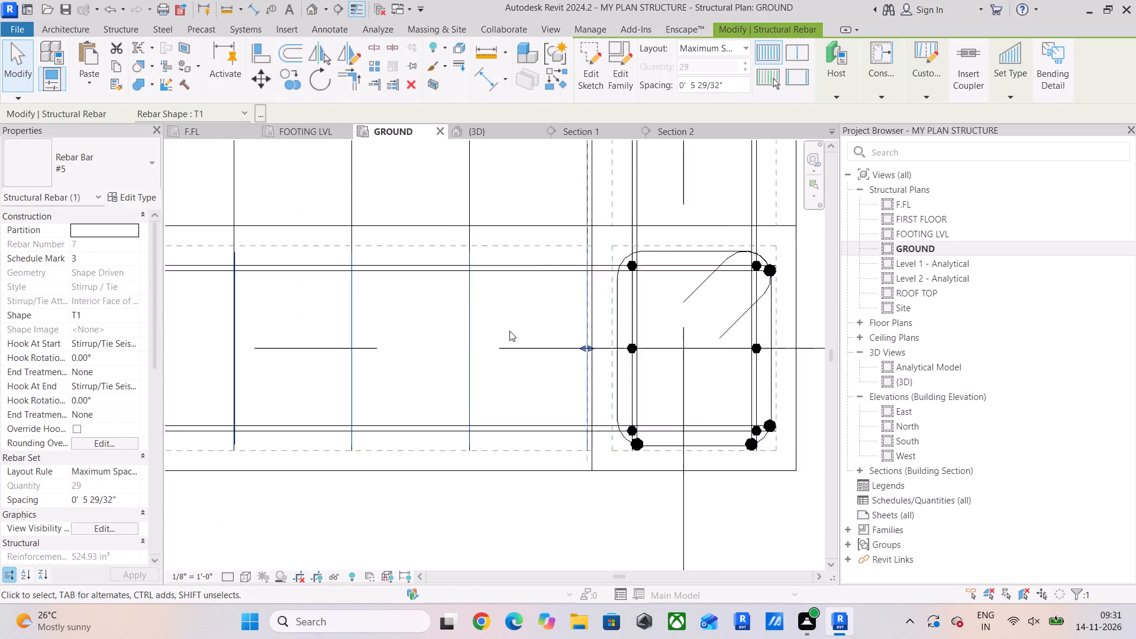
scroll(509, 331, down, 2)
middle_drag(509, 331, 900, 331)
scroll(657, 373, down, 10)
middle_drag(527, 367, 743, 370)
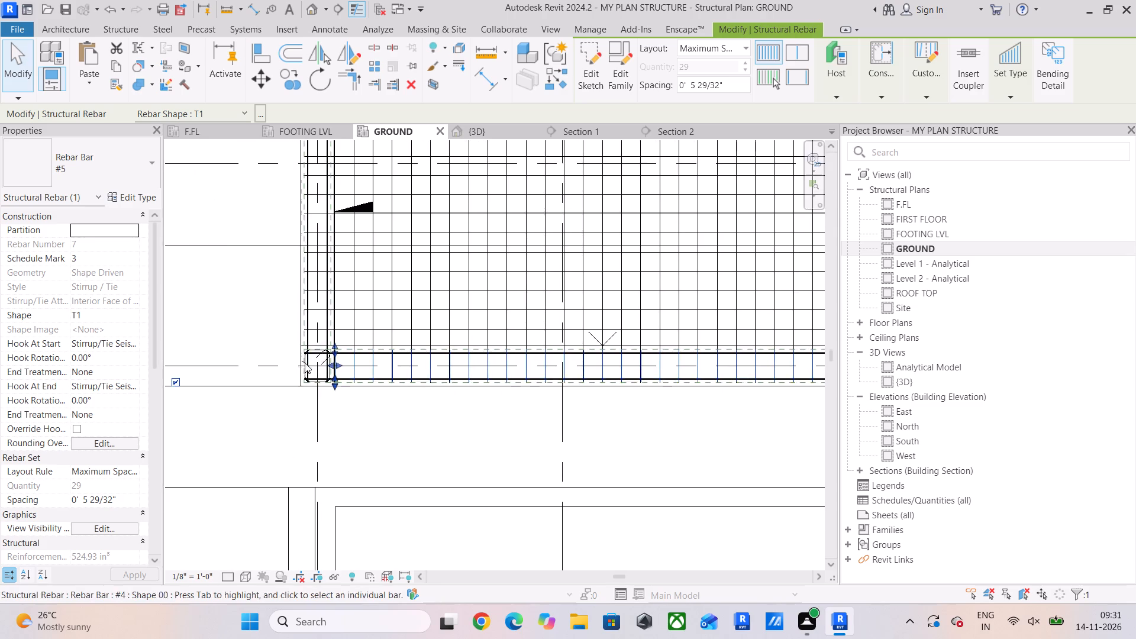
scroll(301, 362, up, 16)
scroll(390, 359, up, 5)
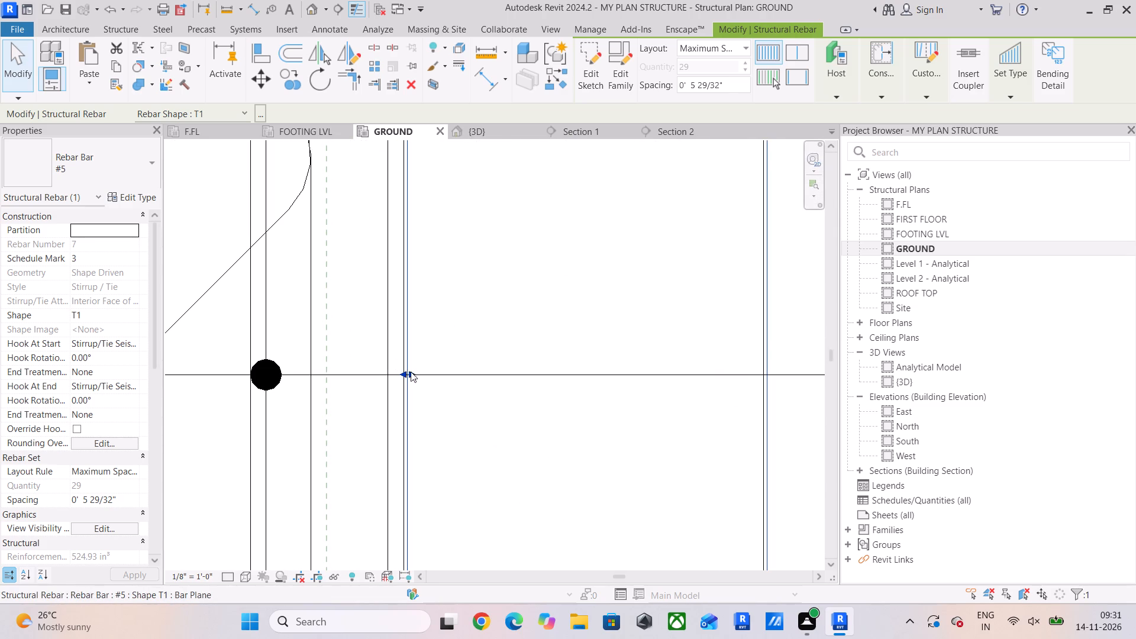
click(406, 373)
click(477, 297)
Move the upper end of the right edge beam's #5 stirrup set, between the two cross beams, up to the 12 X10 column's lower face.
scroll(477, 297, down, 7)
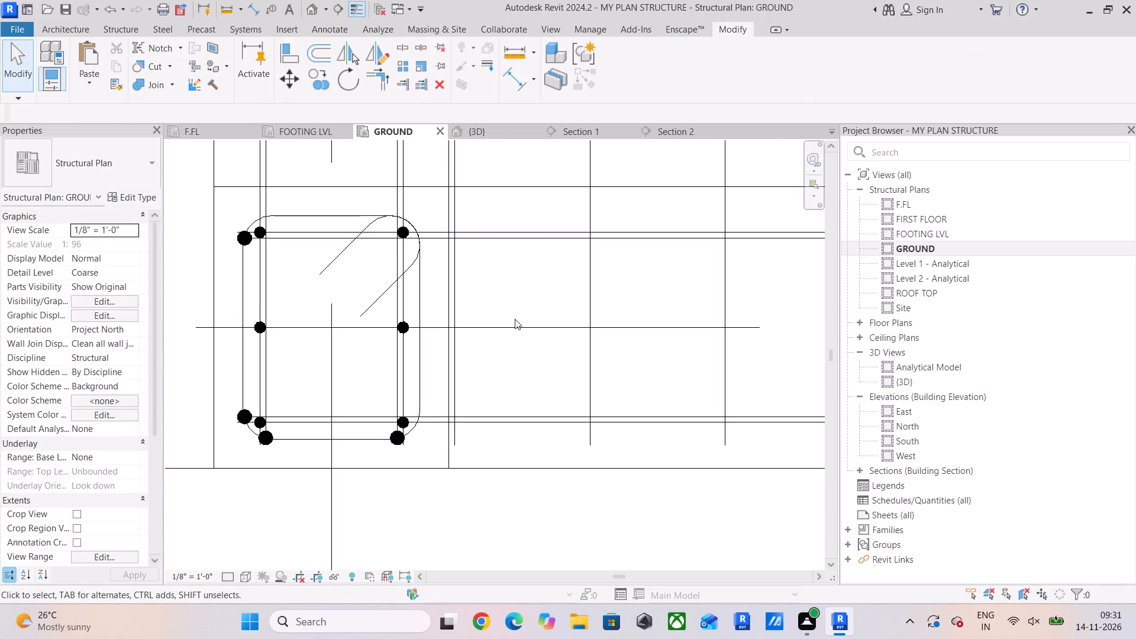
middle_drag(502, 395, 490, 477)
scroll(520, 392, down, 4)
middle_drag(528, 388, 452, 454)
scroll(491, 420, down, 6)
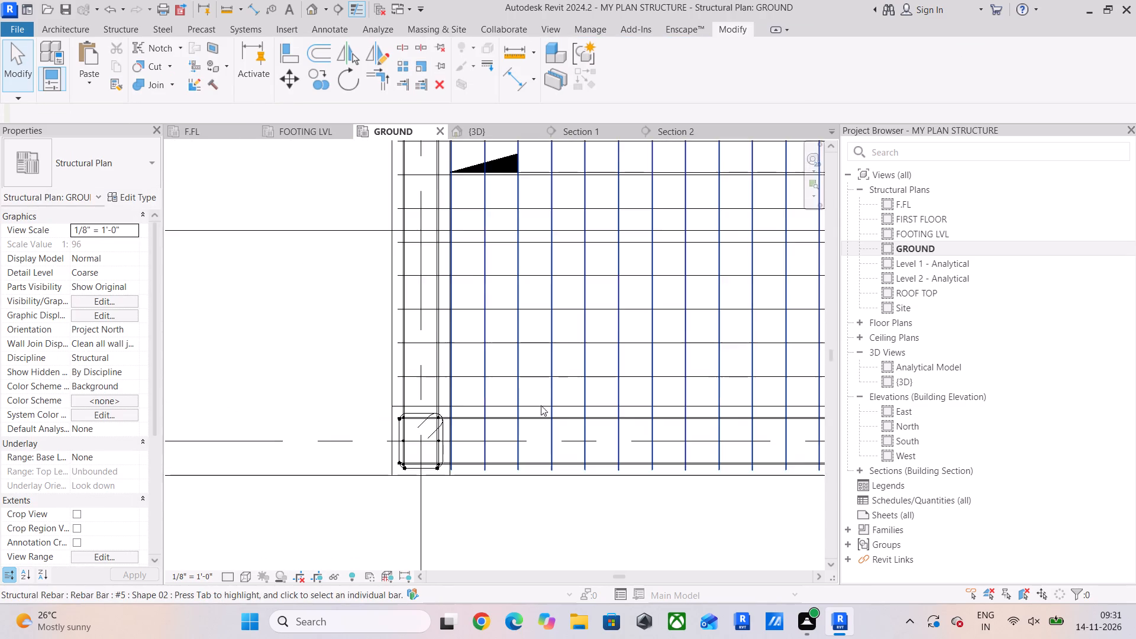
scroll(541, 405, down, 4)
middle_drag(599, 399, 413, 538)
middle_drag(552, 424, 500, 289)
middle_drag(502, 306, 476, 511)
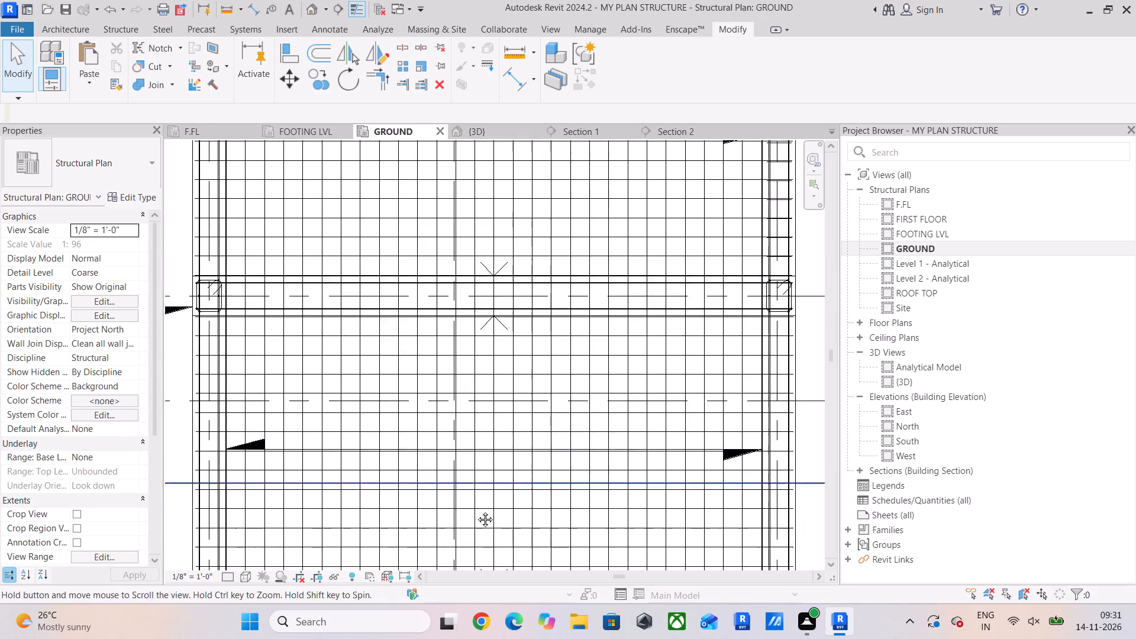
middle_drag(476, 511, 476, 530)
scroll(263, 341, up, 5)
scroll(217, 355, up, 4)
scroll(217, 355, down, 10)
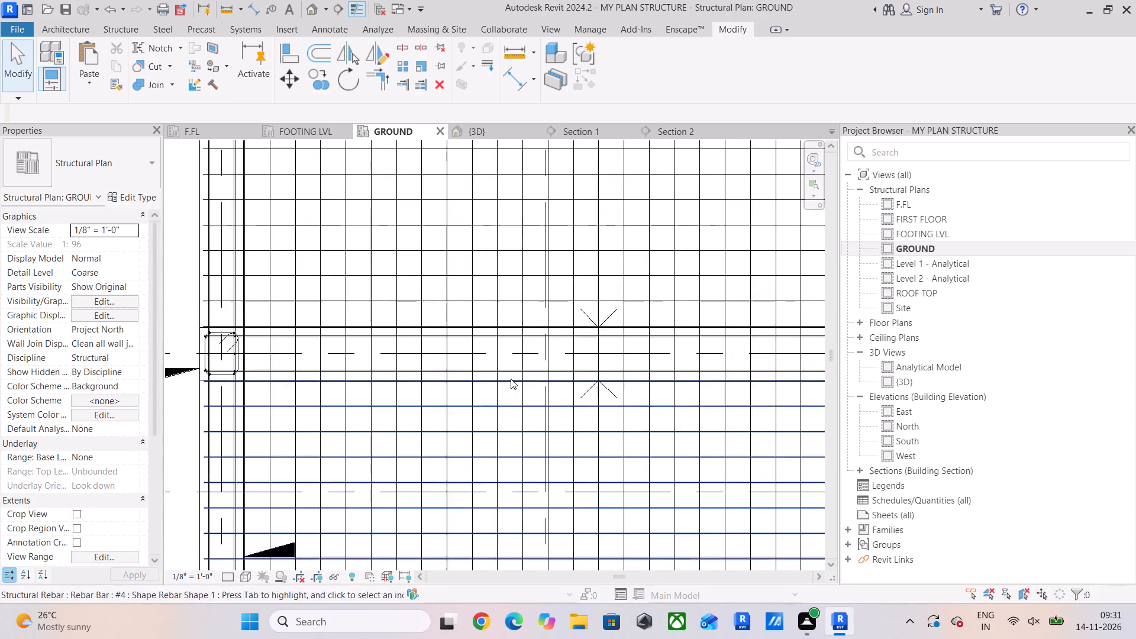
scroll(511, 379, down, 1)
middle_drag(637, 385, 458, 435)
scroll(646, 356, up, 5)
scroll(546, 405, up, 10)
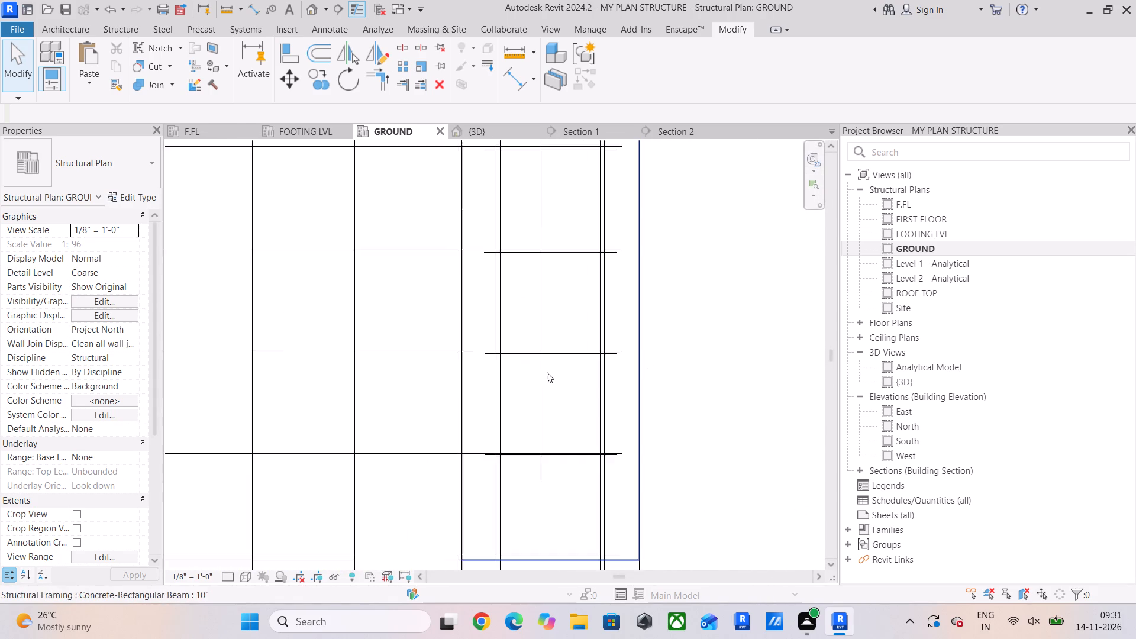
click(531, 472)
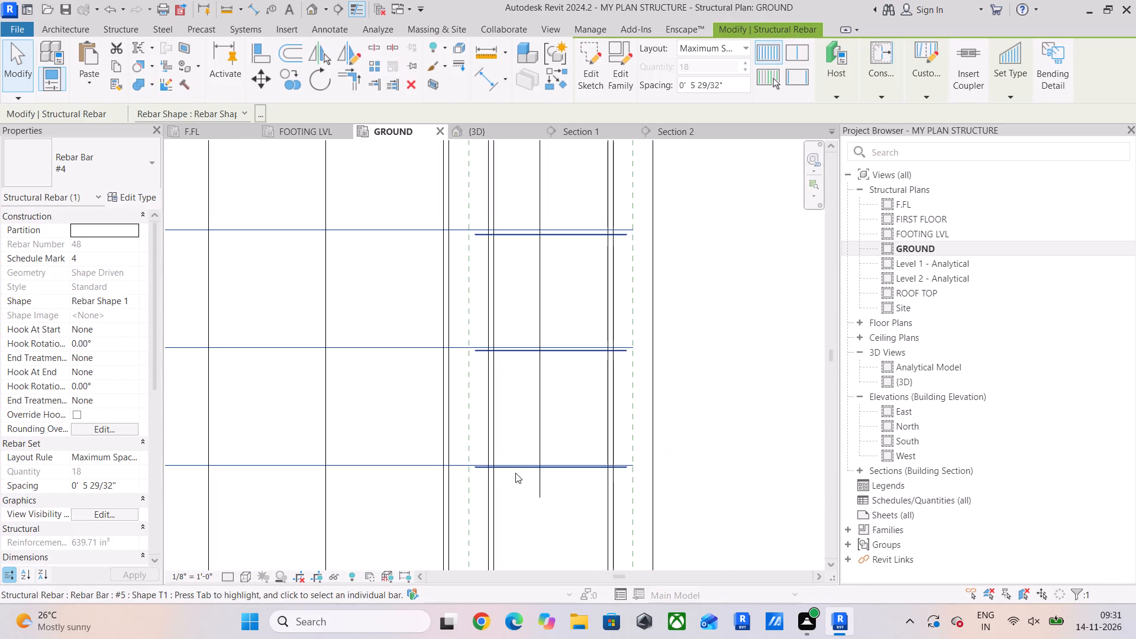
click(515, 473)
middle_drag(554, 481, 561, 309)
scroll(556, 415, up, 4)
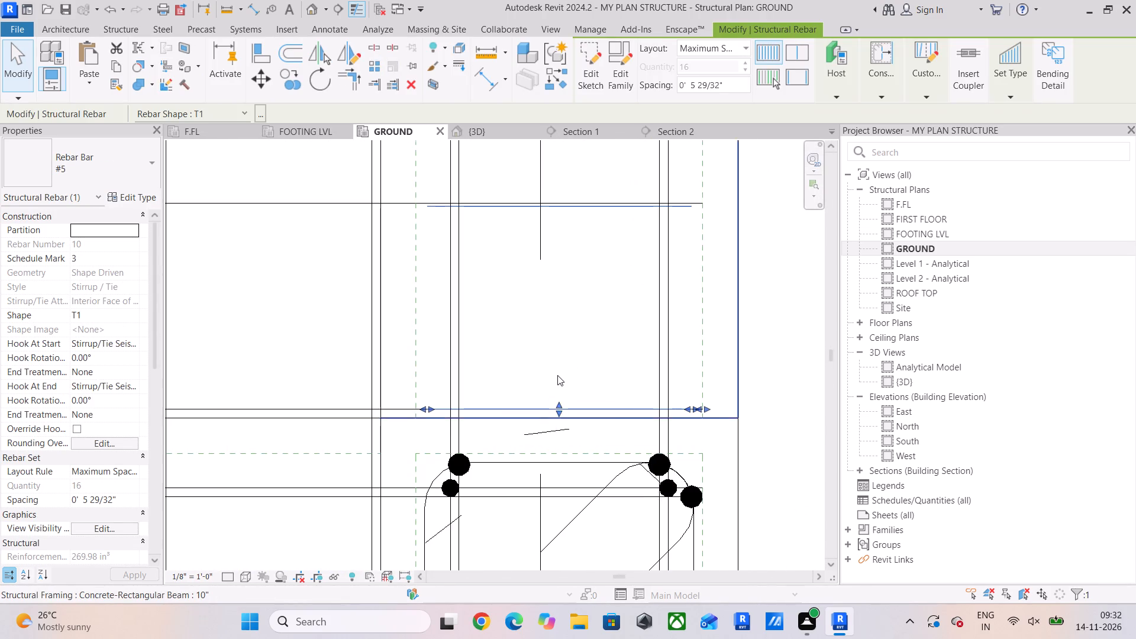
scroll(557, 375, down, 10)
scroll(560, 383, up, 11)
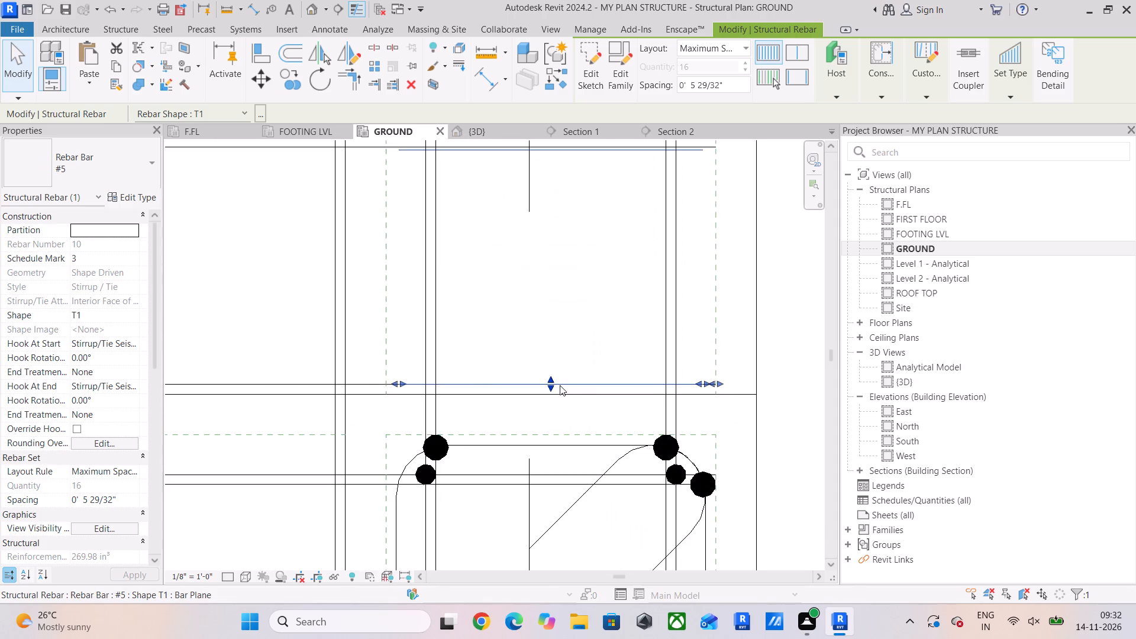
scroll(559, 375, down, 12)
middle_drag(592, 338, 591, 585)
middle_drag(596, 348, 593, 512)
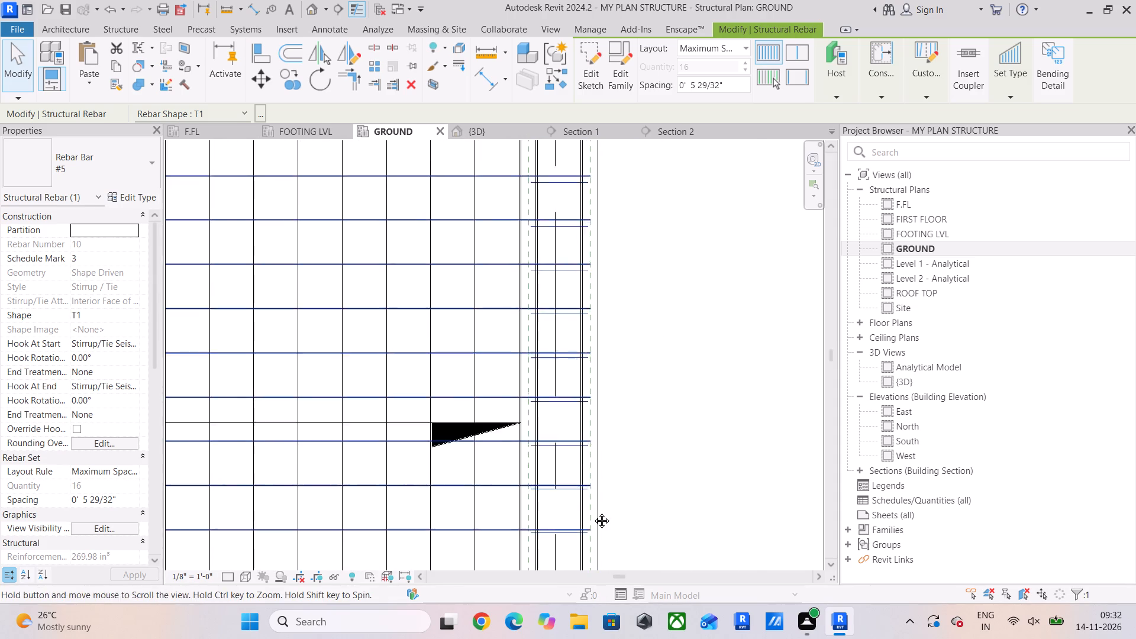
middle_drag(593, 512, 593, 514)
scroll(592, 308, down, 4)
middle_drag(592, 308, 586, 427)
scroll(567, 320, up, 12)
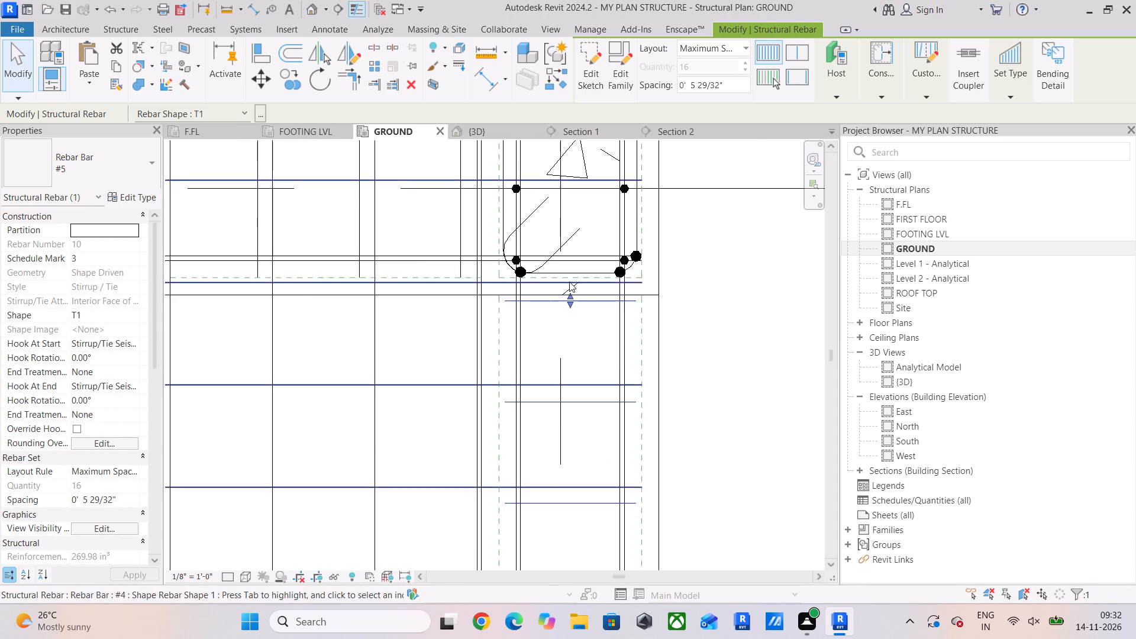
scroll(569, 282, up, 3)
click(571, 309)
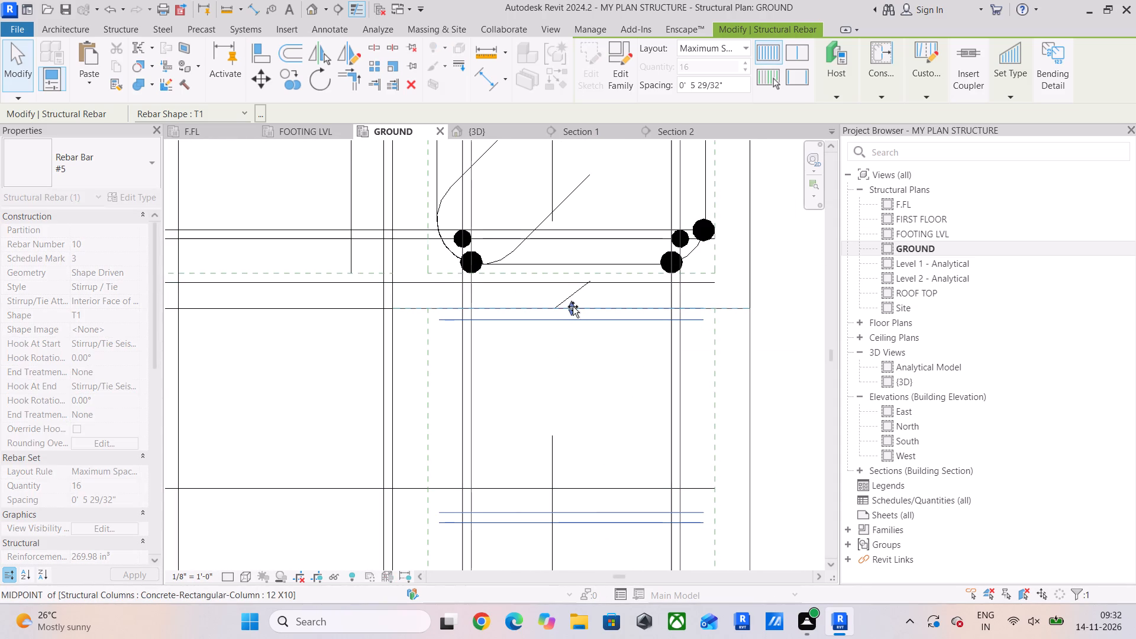
Examine how the right edge beam's #5 stirrups line up with the #4 slab bars between the upper and lower columns.
middle_drag(556, 434, 579, 344)
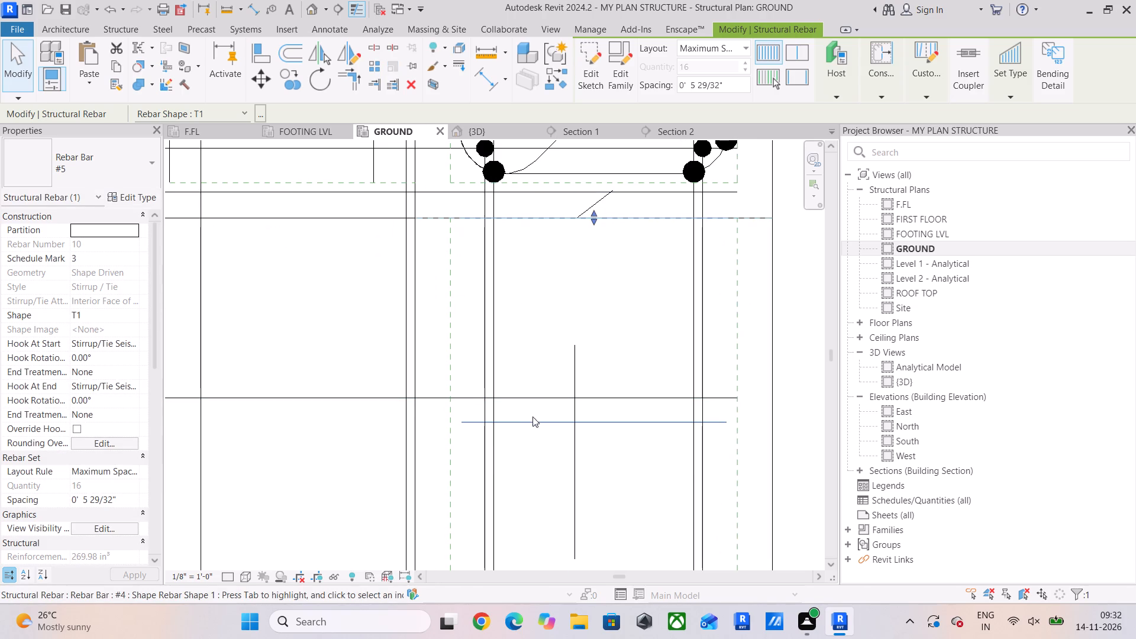
scroll(569, 365, down, 4)
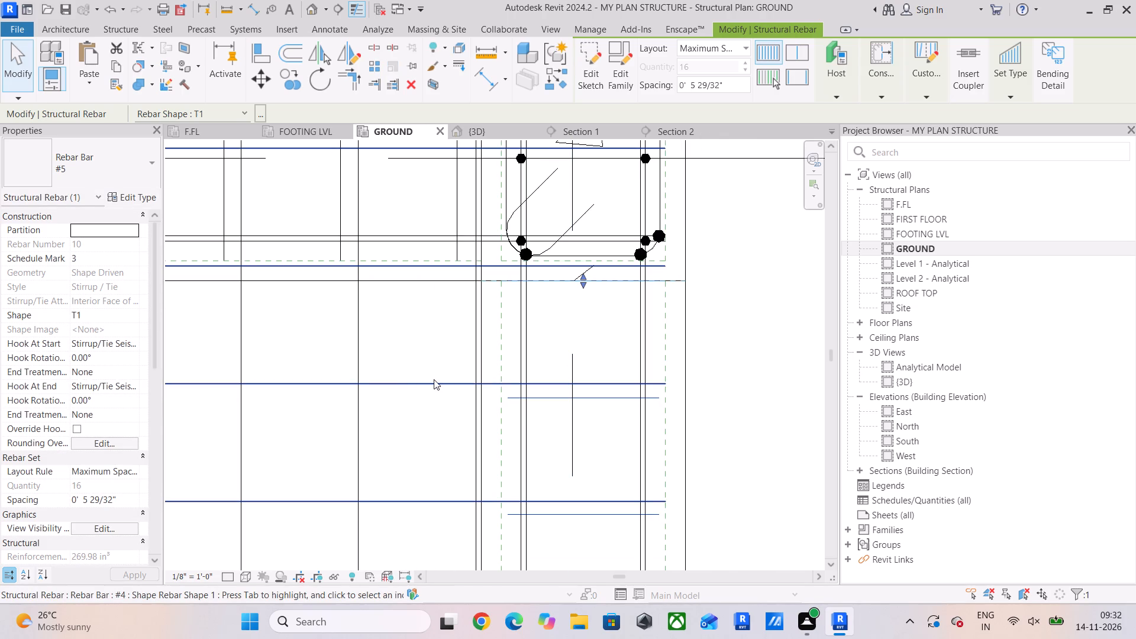
click(547, 401)
scroll(604, 428, down, 5)
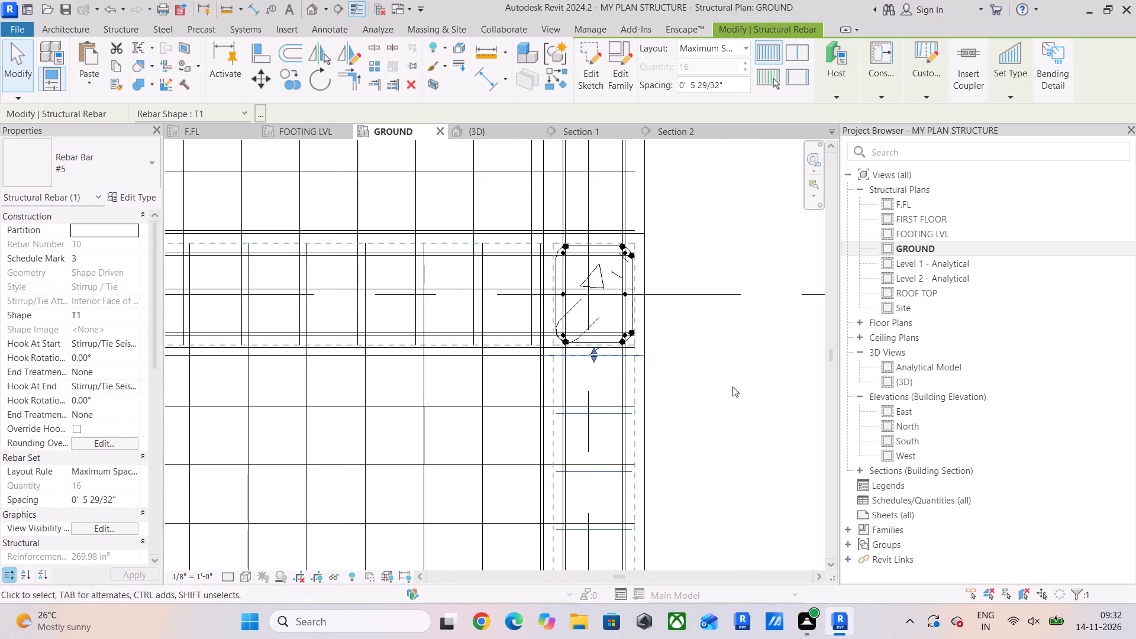
scroll(730, 383, down, 6)
middle_drag(730, 383, 706, 231)
scroll(686, 367, down, 3)
middle_drag(686, 367, 682, 296)
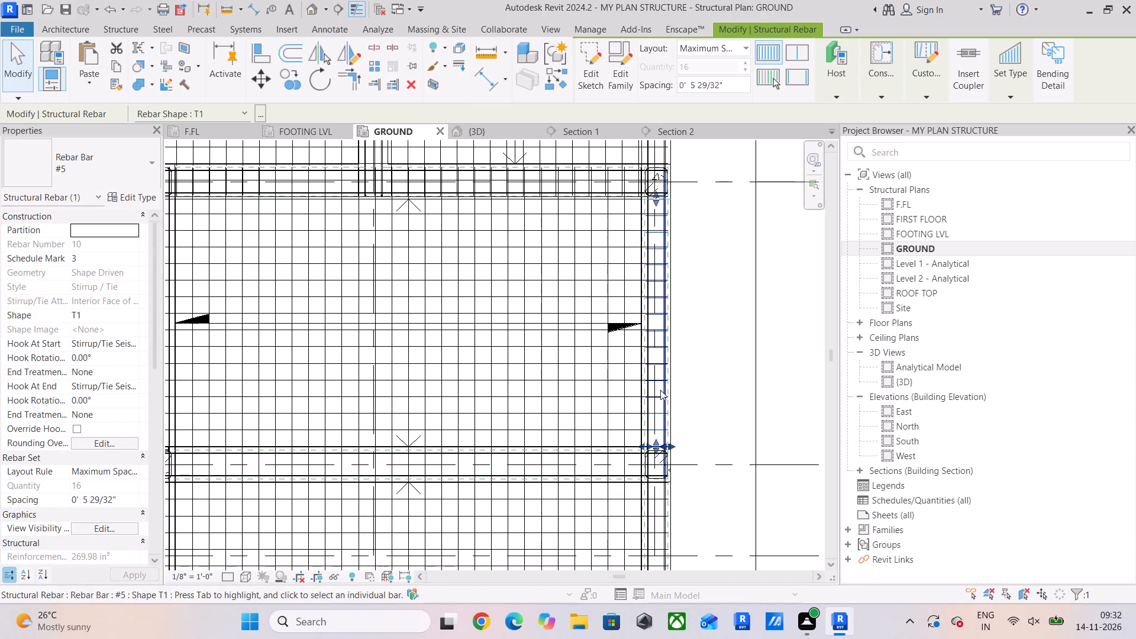
middle_drag(654, 420, 650, 437)
scroll(690, 346, up, 4)
middle_drag(682, 440, 665, 285)
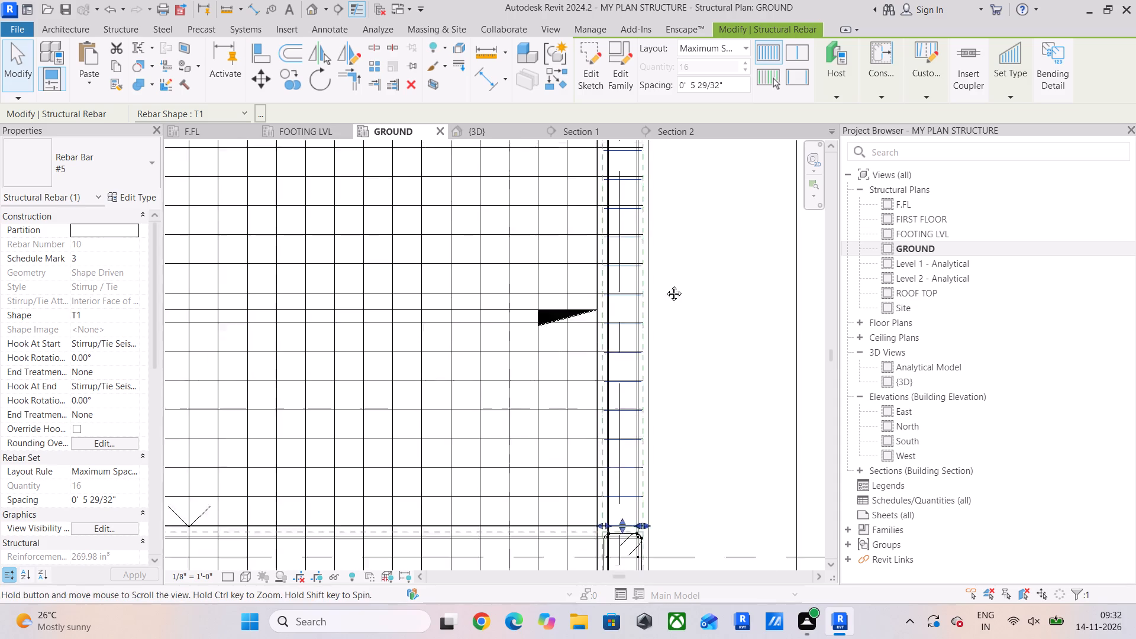
middle_drag(665, 285, 661, 266)
scroll(635, 382, up, 5)
scroll(554, 392, up, 5)
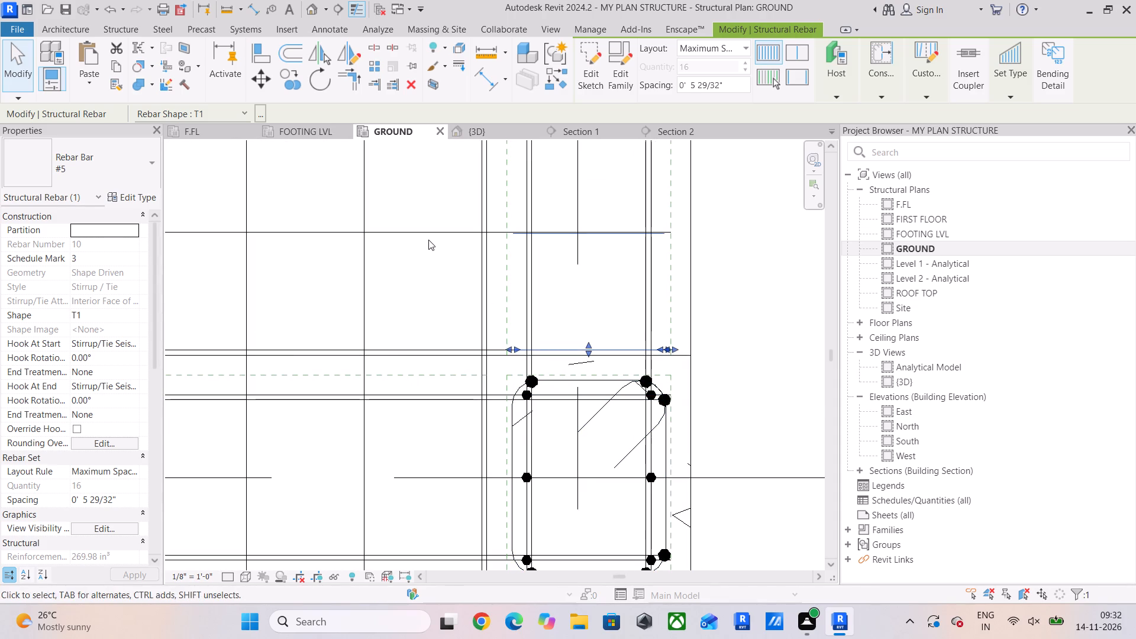
scroll(582, 273, down, 4)
middle_drag(586, 275, 585, 473)
scroll(602, 369, down, 2)
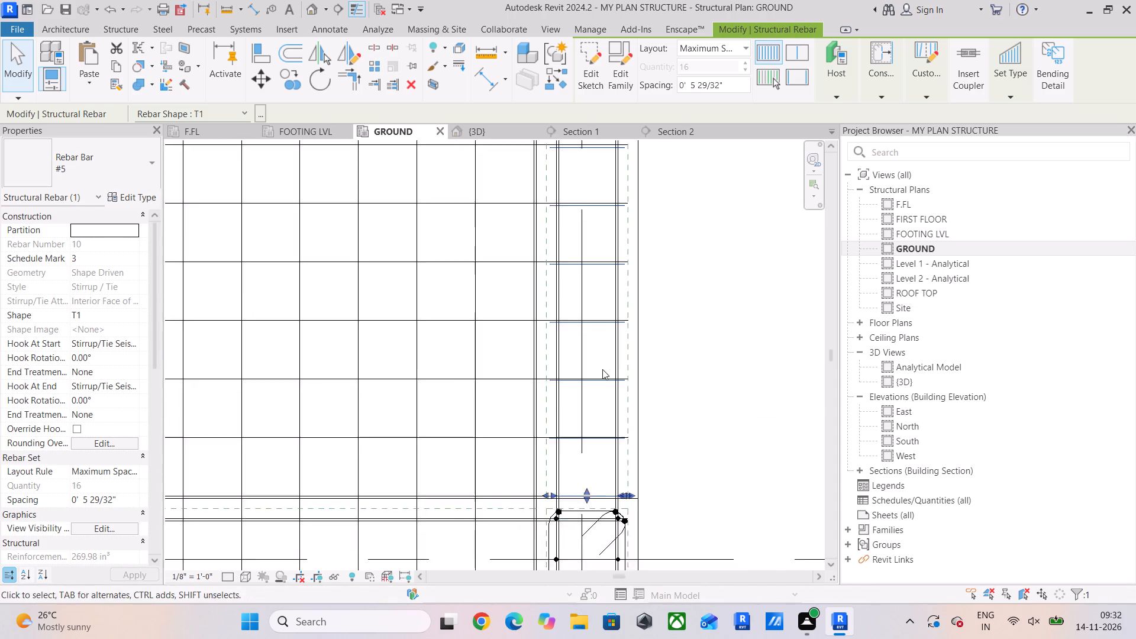
scroll(602, 369, down, 3)
middle_drag(606, 364, 602, 486)
scroll(590, 312, up, 4)
middle_drag(590, 312, 590, 374)
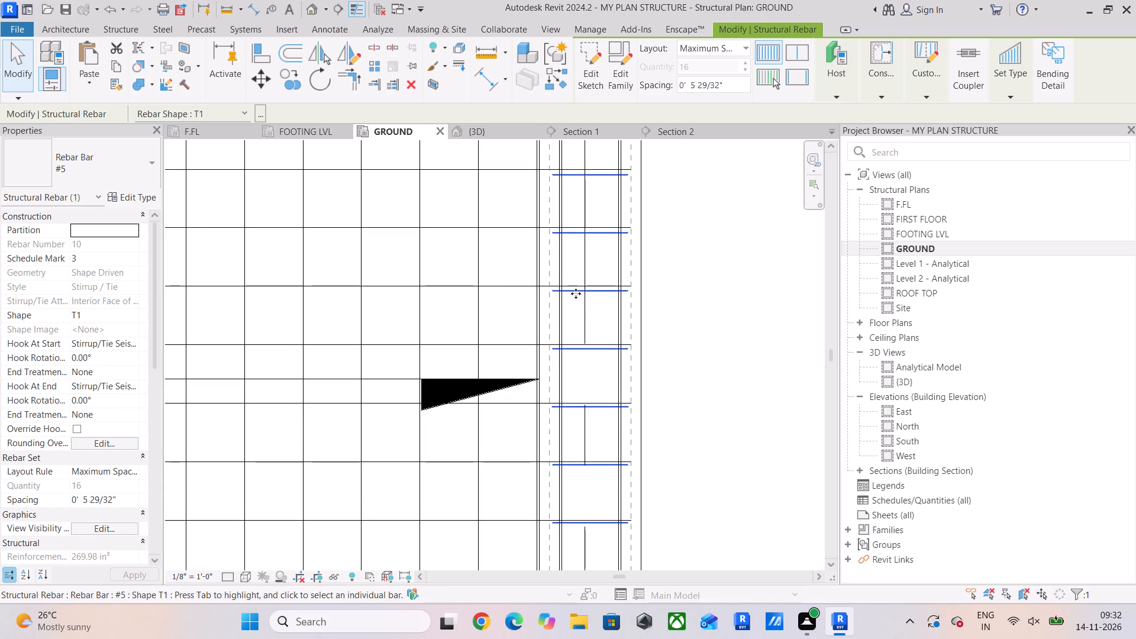
Align the upper end of the right edge beam's #5 stirrup set with the first #4 slab bar below the upper column.
middle_drag(671, 324, 674, 525)
scroll(688, 441, down, 5)
middle_drag(692, 438, 676, 525)
scroll(609, 387, up, 5)
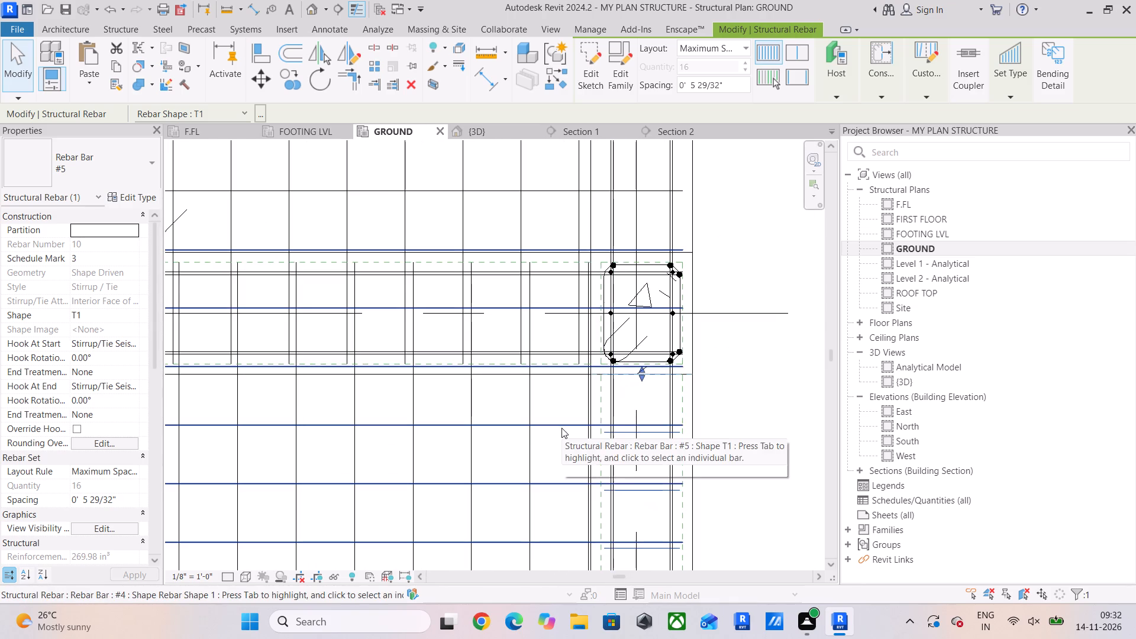
drag(644, 379, 644, 424)
click(647, 458)
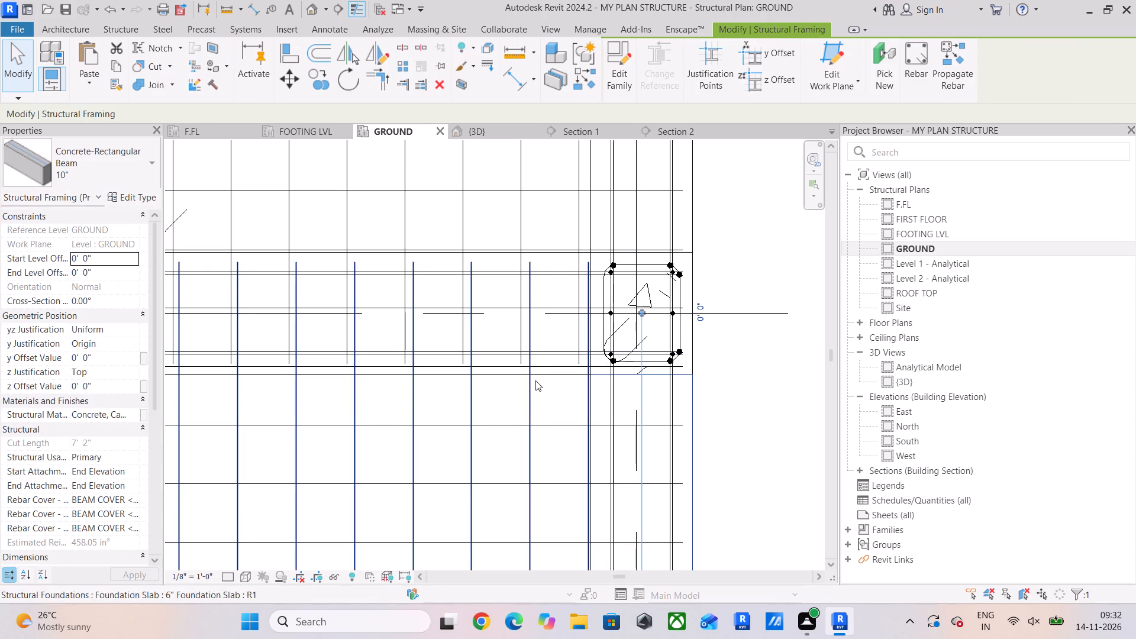
Pull the upper end of the lower bay's horizontal #4 slab bar set down to the first bar clear of the upper cross beam.
click(505, 373)
scroll(502, 262, down, 5)
middle_drag(509, 267, 621, 305)
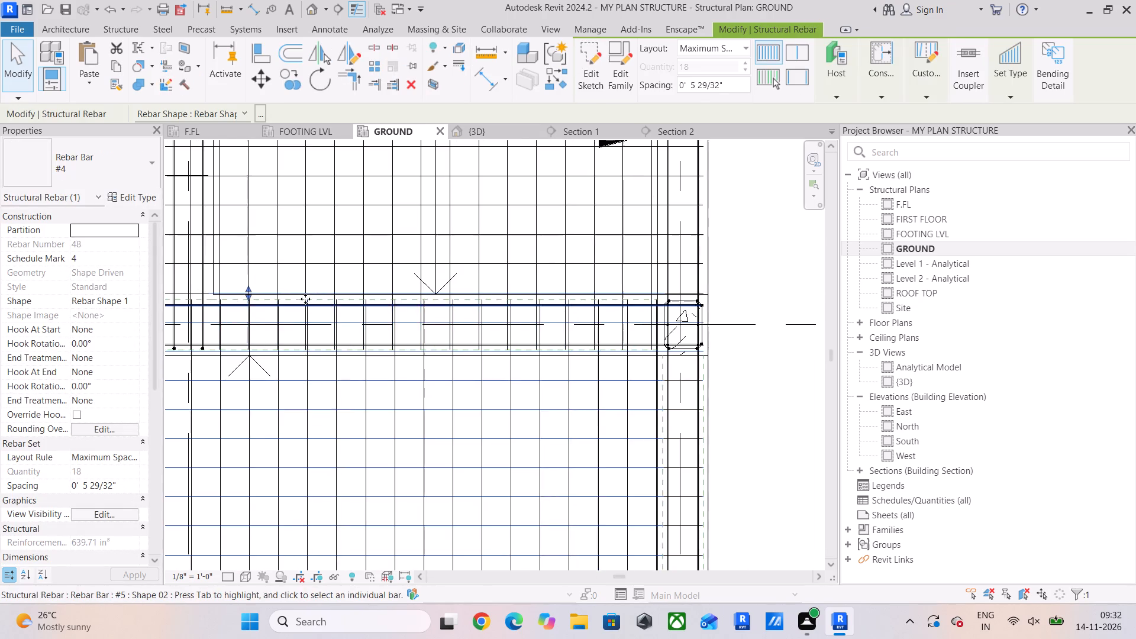
drag(244, 296, 249, 331)
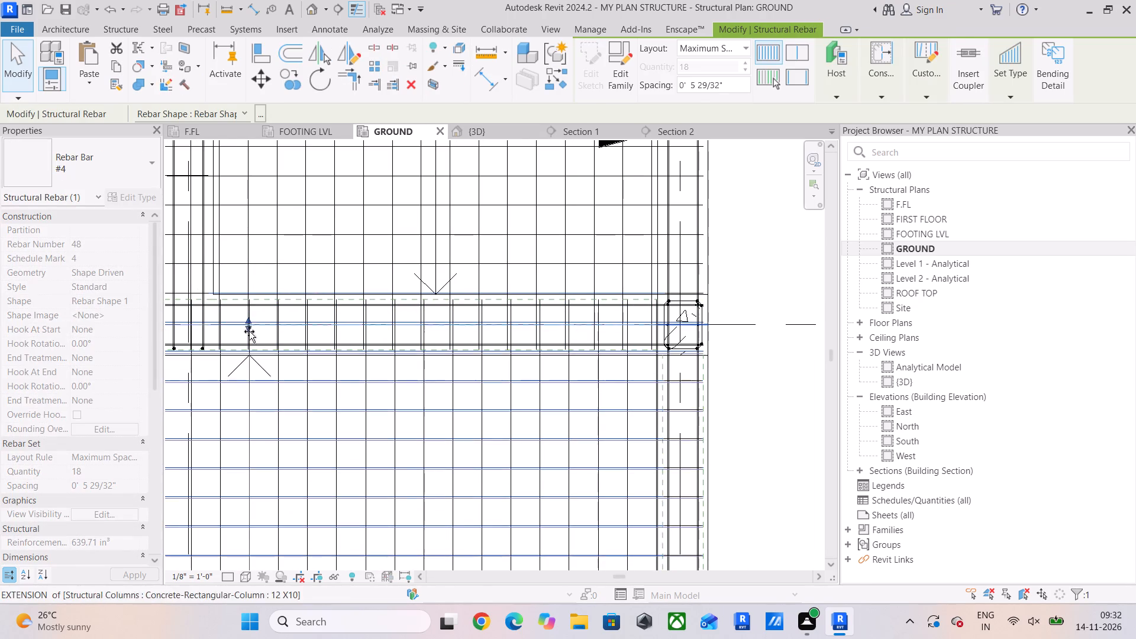
drag(249, 331, 244, 383)
scroll(587, 390, up, 2)
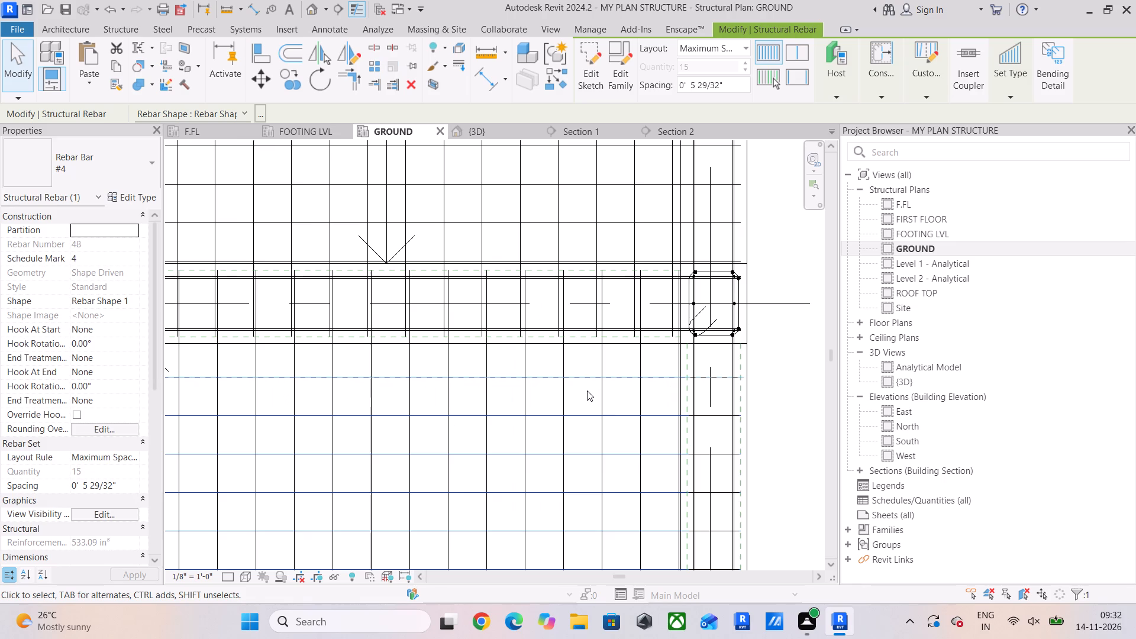
scroll(609, 405, up, 5)
click(698, 381)
scroll(698, 381, down, 6)
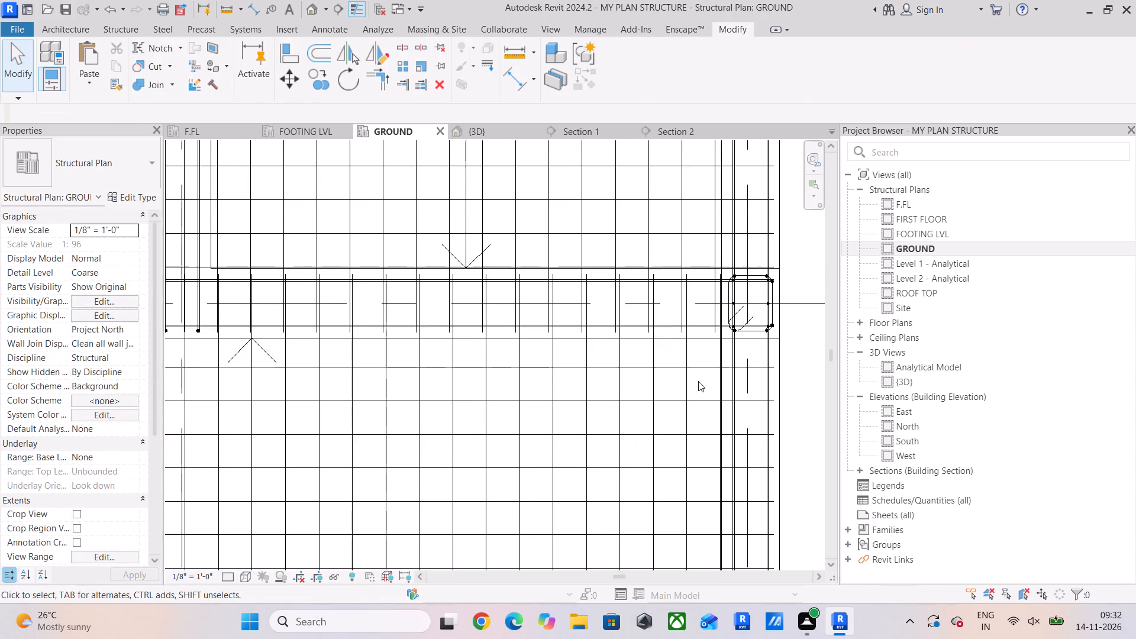
Align the right end of the upper cross beam's #5 stirrup set with the lower bay's second vertical #4 slab bar from the column.
middle_drag(698, 381, 644, 412)
scroll(648, 323, up, 5)
click(607, 340)
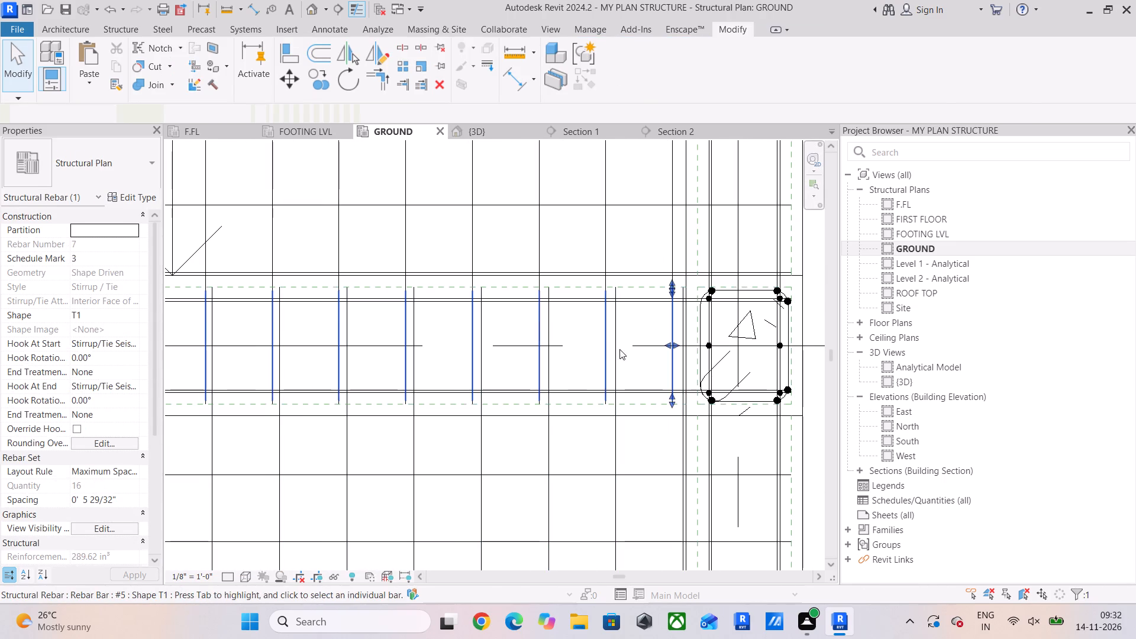
scroll(674, 338, up, 3)
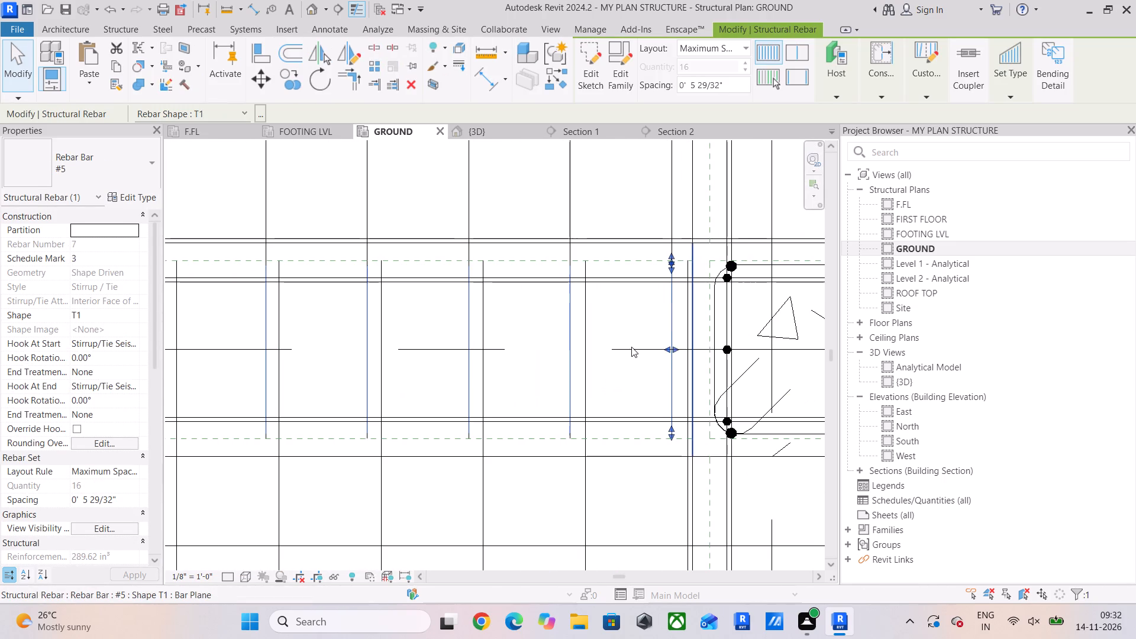
drag(665, 346, 624, 350)
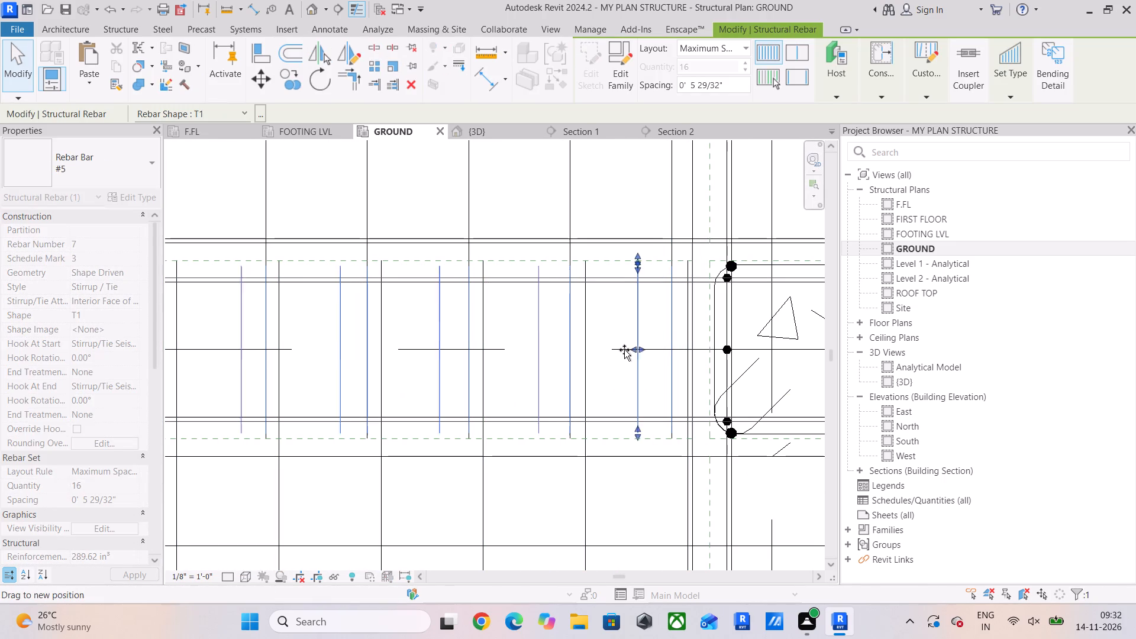
drag(624, 350, 579, 378)
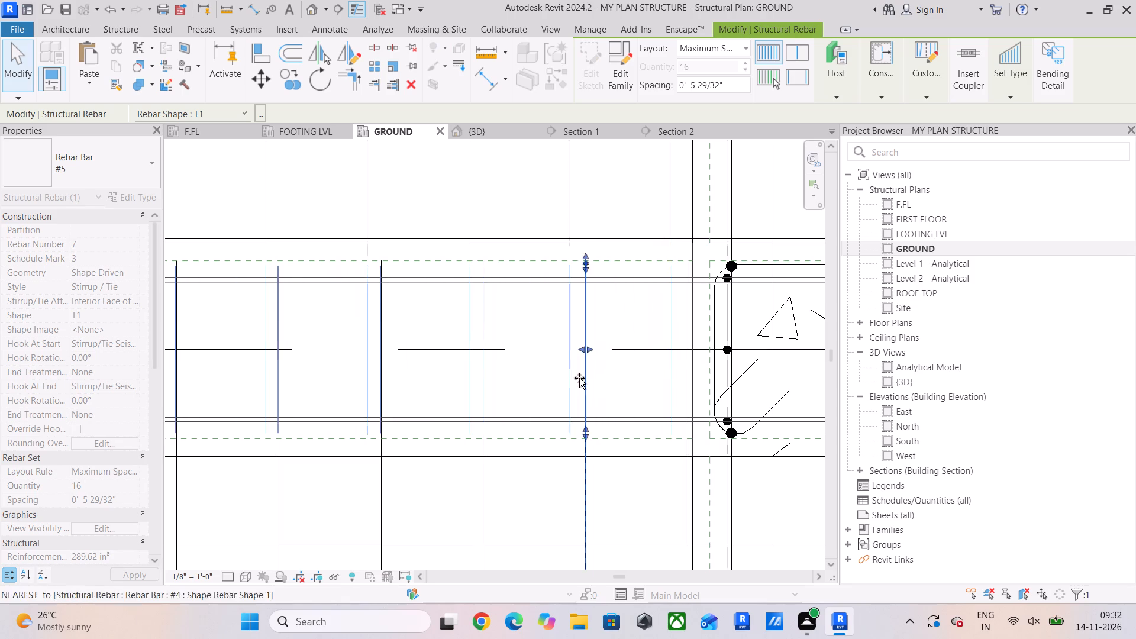
drag(579, 378, 577, 379)
drag(581, 347, 590, 350)
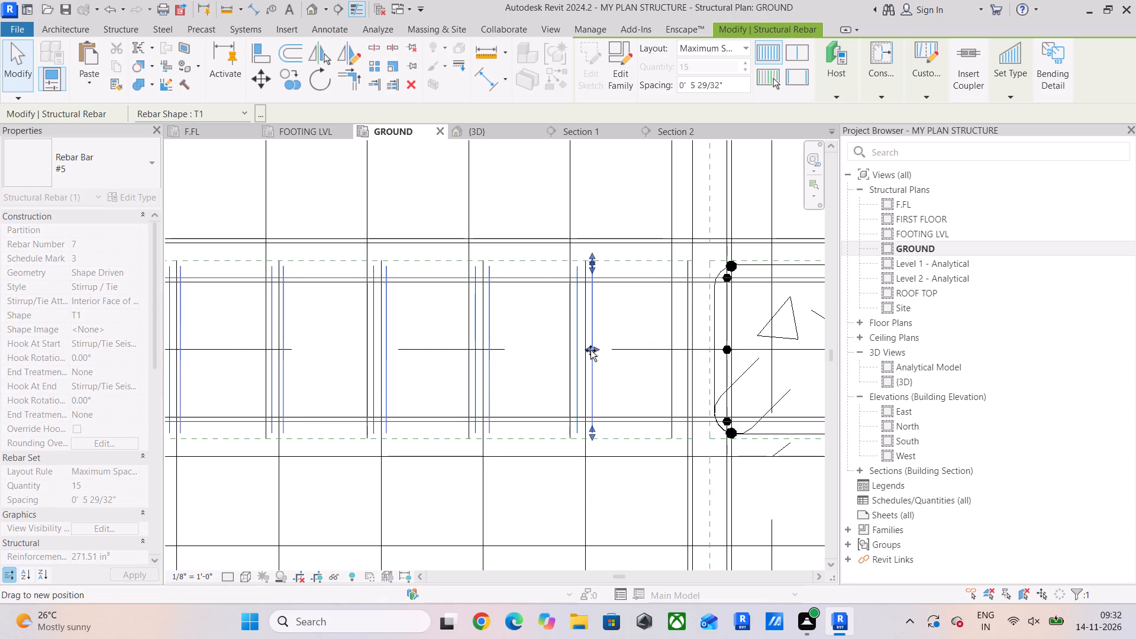
drag(590, 350, 629, 367)
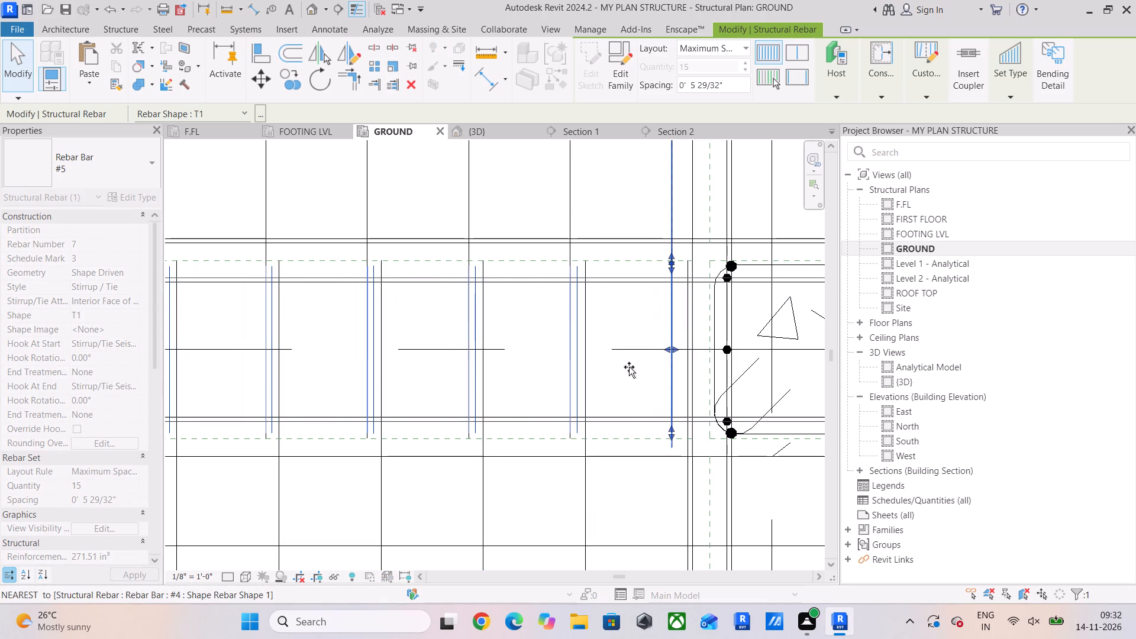
drag(629, 367, 583, 370)
click(652, 324)
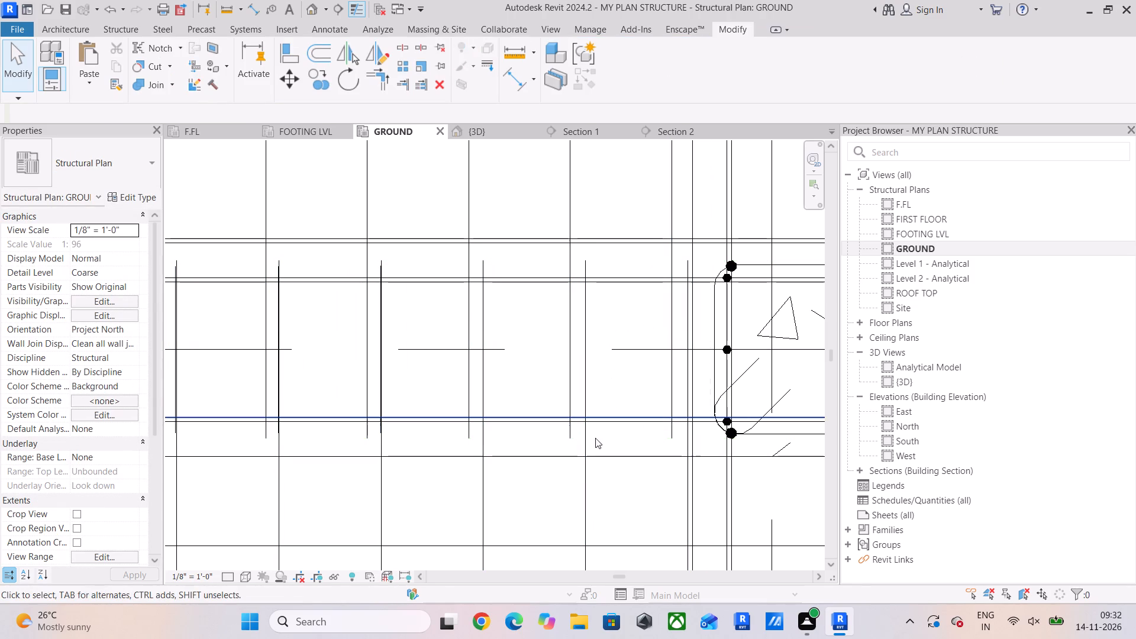
Shift the right end of the lower bay's vertical #4 slab bar set slightly inward from the right edge beam.
click(583, 488)
scroll(637, 473, down, 2)
middle_drag(644, 468, 621, 338)
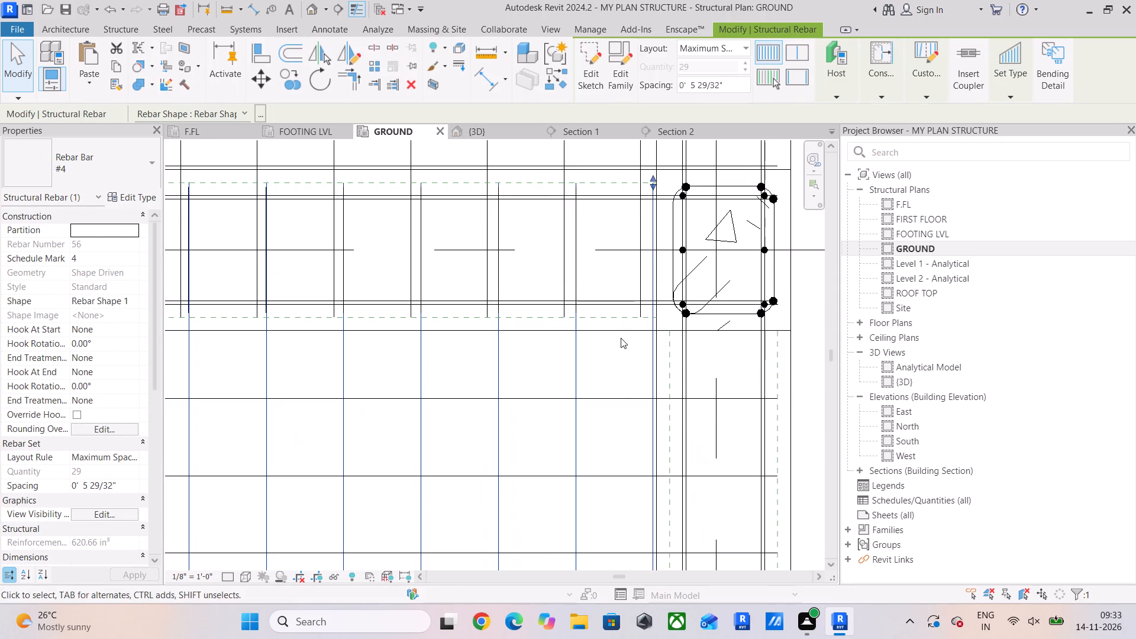
middle_drag(621, 338, 612, 194)
scroll(621, 334, down, 5)
middle_drag(628, 496, 631, 464)
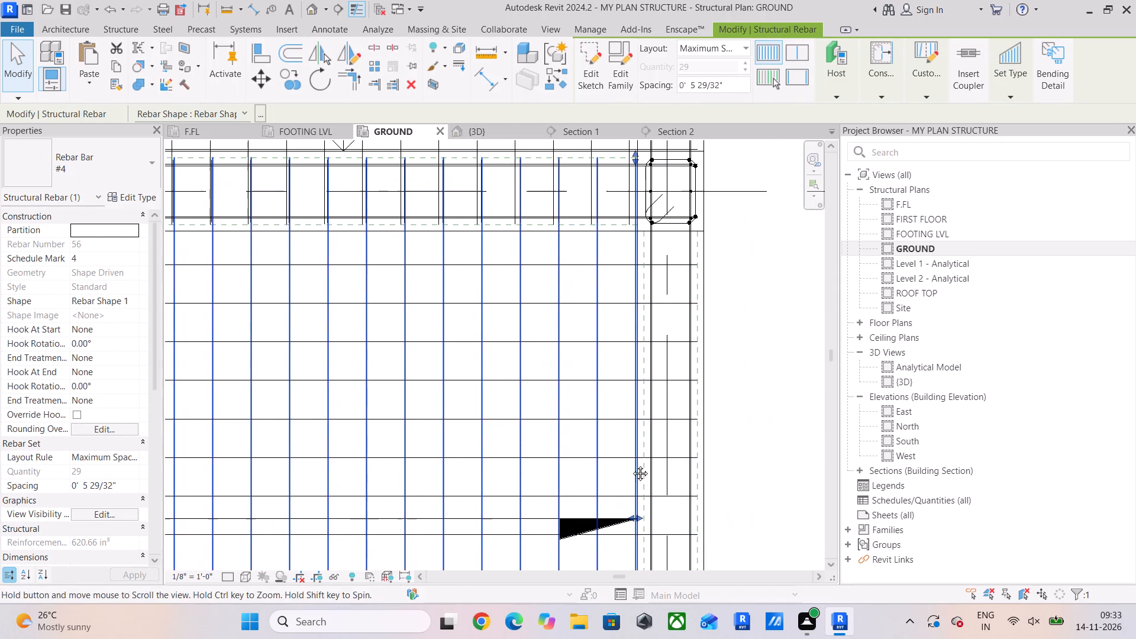
middle_drag(631, 464, 632, 463)
click(632, 515)
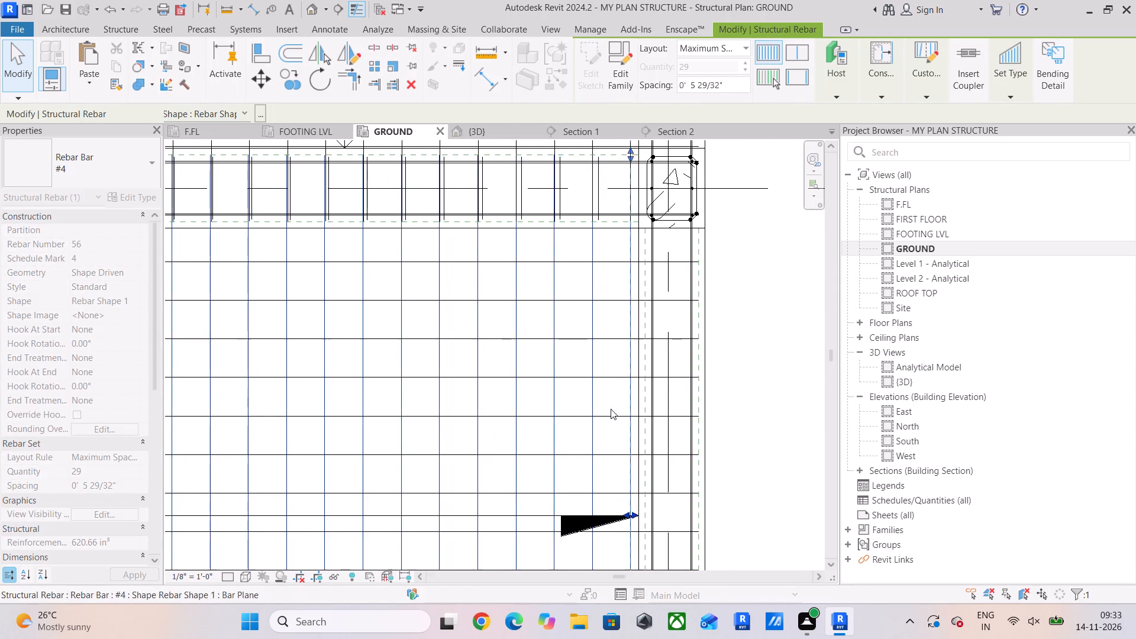
Extend the right end of the upper cross beam's #5 stirrup set to the lower bay's last vertical #4 slab bar beside the column.
scroll(583, 245, up, 4)
middle_drag(596, 243, 618, 413)
click(636, 335)
scroll(635, 335, up, 3)
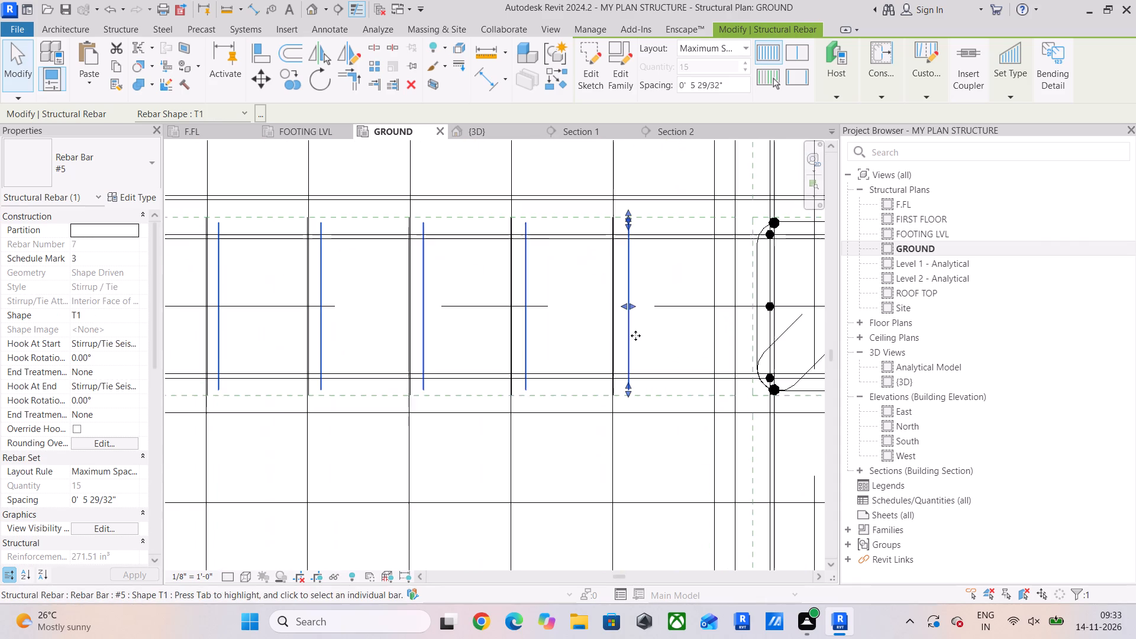
drag(633, 306, 716, 328)
click(668, 261)
Examine how the cross beam's #5 stirrups line up with the lower bay's vertical #4 slab bars where the interior vertical beam meets it.
scroll(606, 334, down, 5)
middle_drag(606, 334, 924, 333)
scroll(618, 362, down, 4)
middle_drag(474, 361, 582, 375)
scroll(502, 346, up, 10)
click(492, 399)
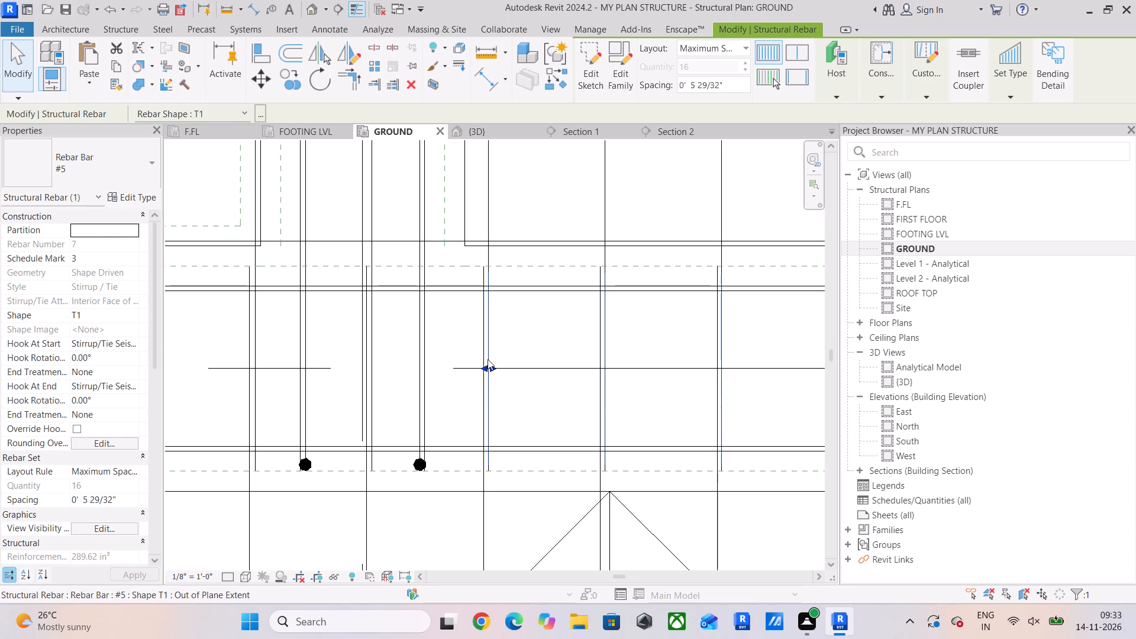
click(480, 394)
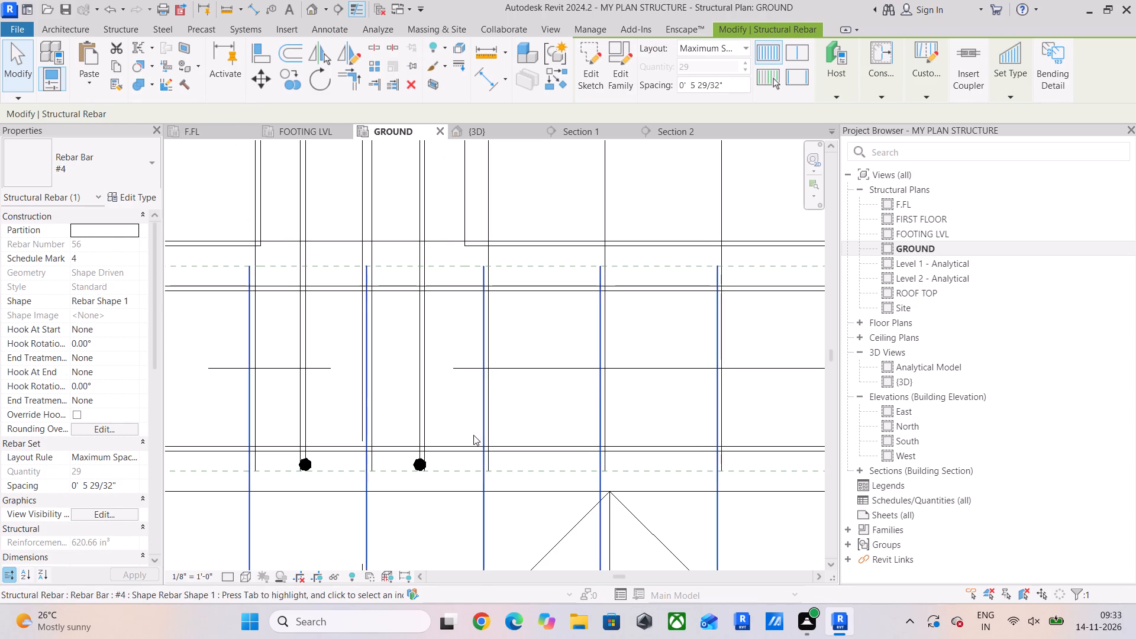
scroll(473, 435, down, 5)
middle_drag(473, 435, 476, 326)
middle_drag(476, 326, 470, 428)
scroll(499, 333, up, 5)
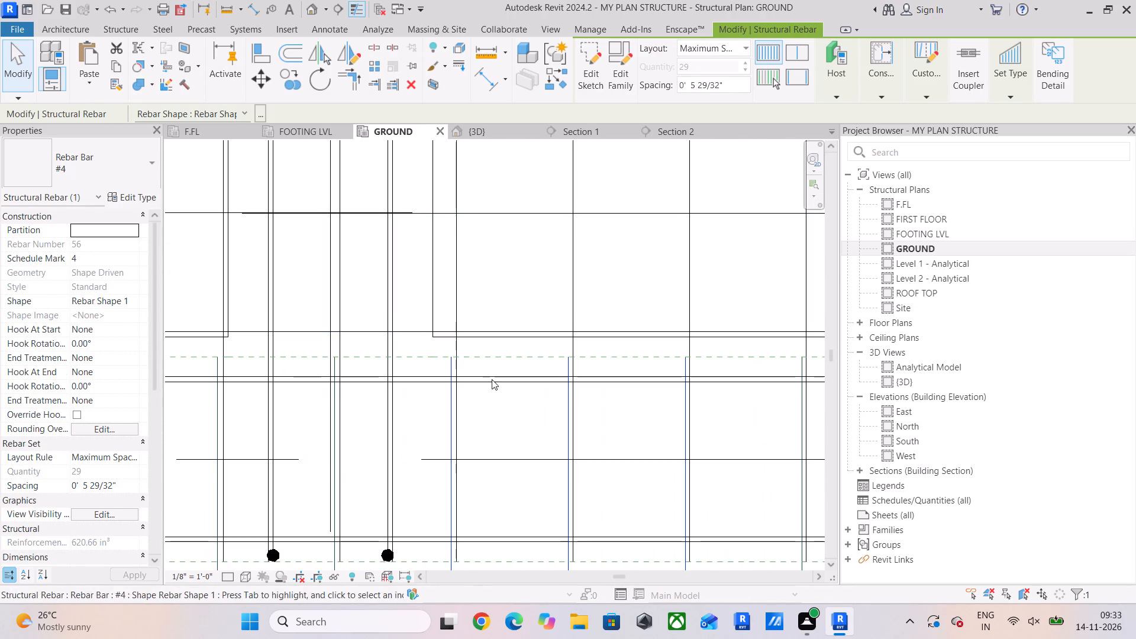
scroll(522, 382, down, 4)
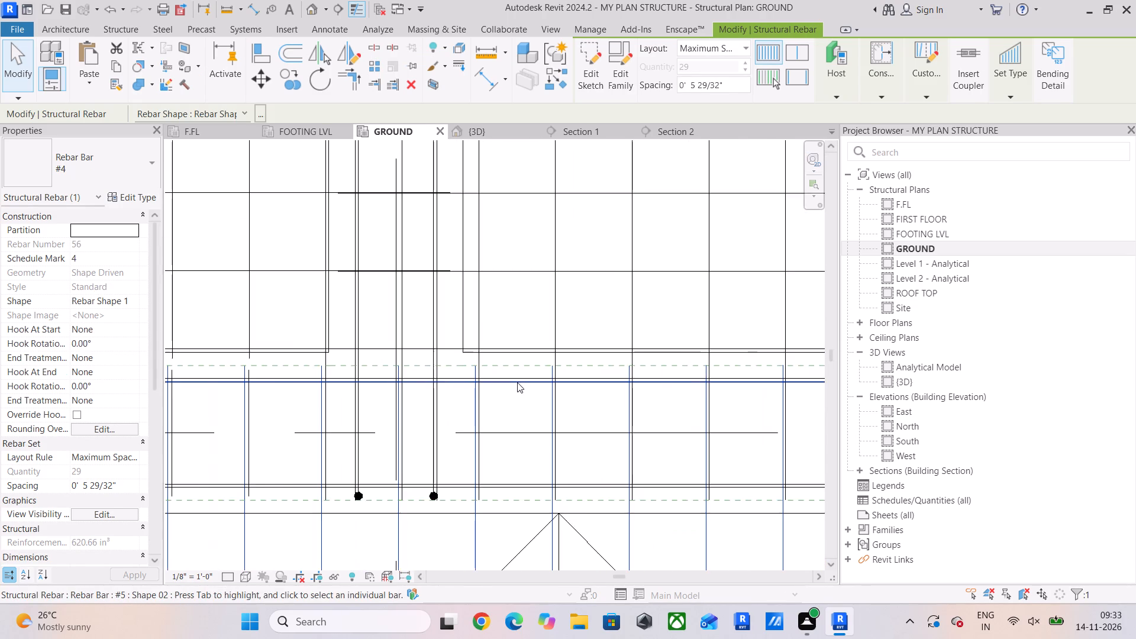
Pull the left end of the upper bay's vertical #4 slab bar set across the interior vertical beam to the first cross beam stirrup beyond it.
click(483, 320)
scroll(484, 319, down, 4)
middle_drag(484, 331, 480, 473)
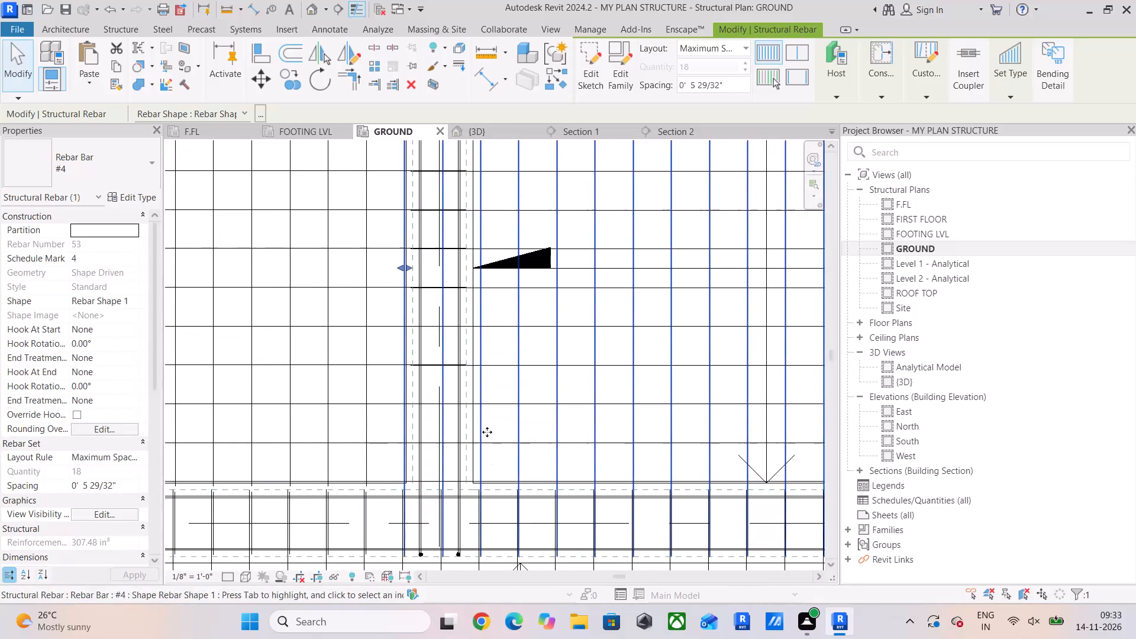
drag(409, 264, 480, 290)
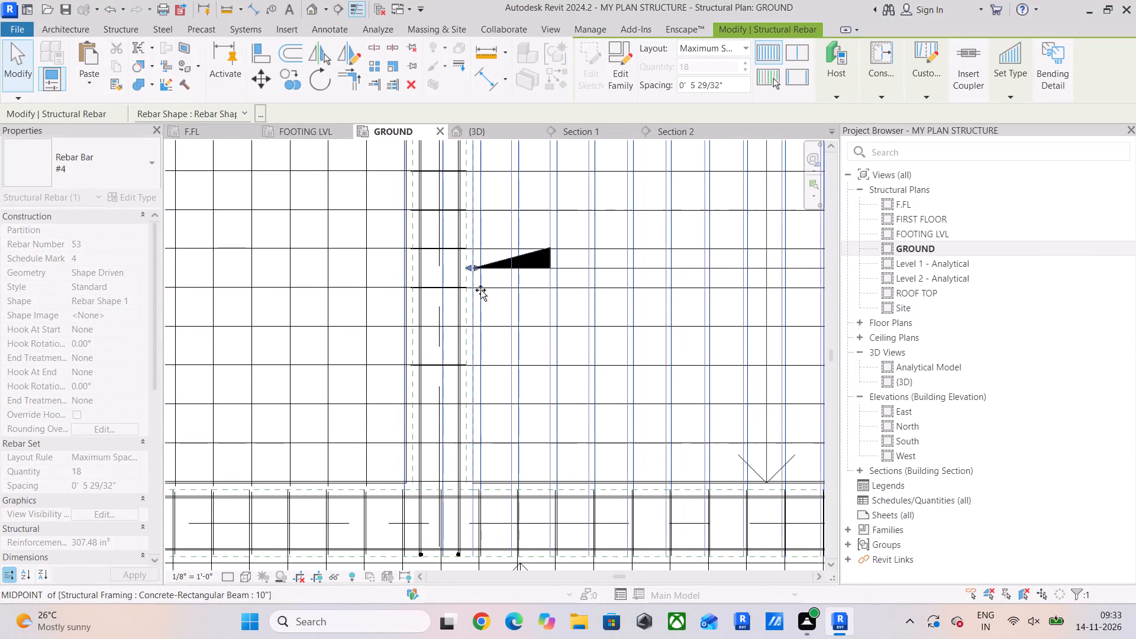
drag(480, 290, 480, 304)
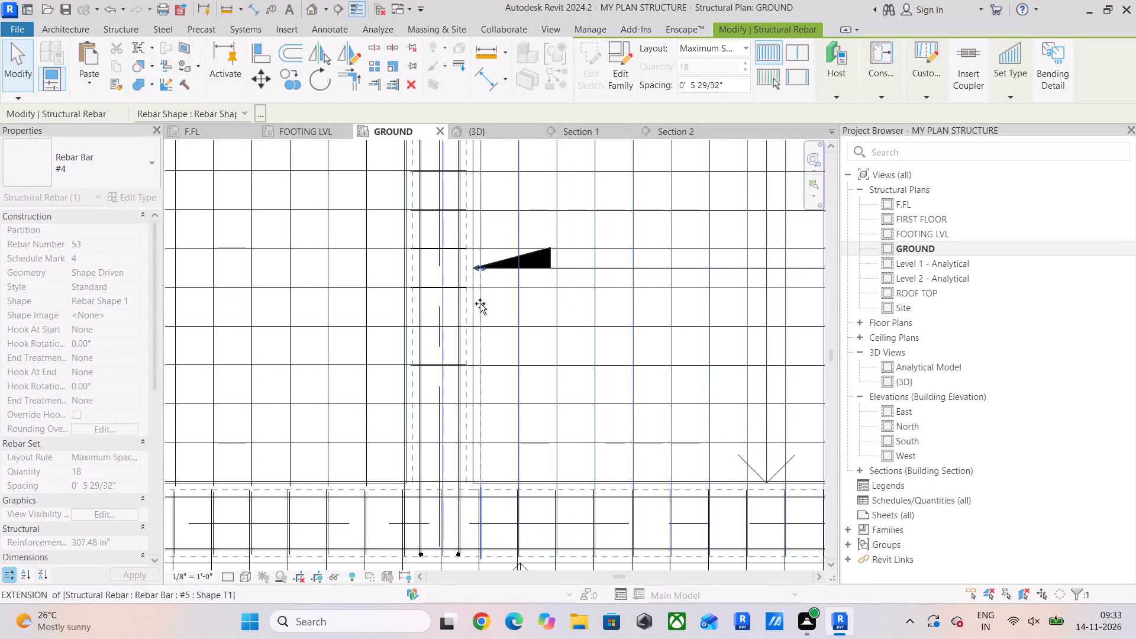
drag(480, 304, 479, 306)
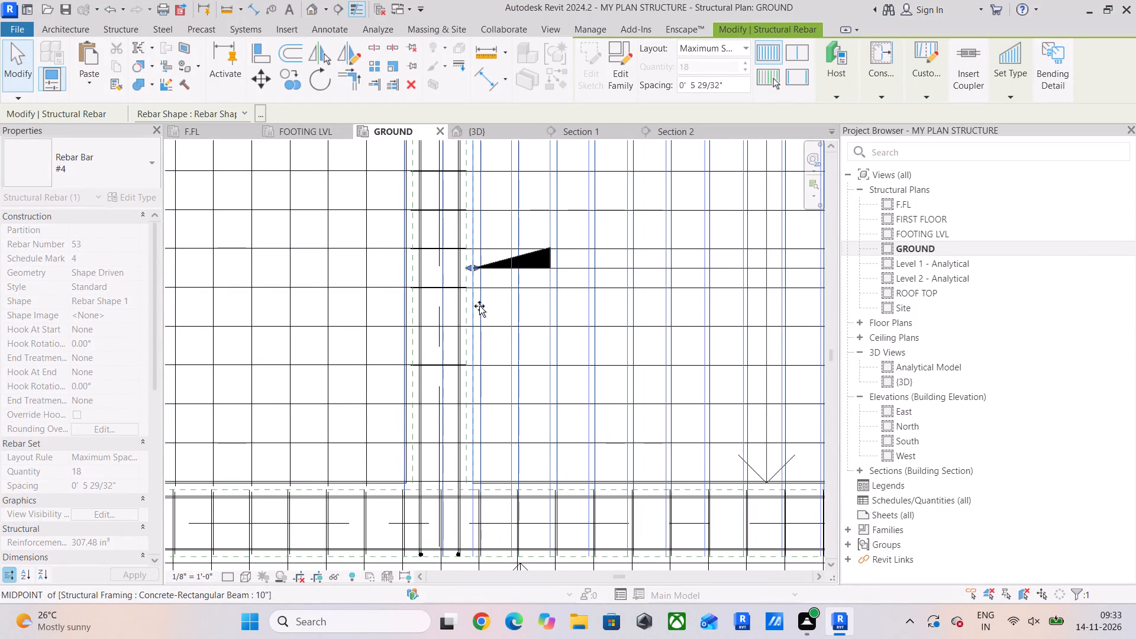
drag(479, 306, 486, 308)
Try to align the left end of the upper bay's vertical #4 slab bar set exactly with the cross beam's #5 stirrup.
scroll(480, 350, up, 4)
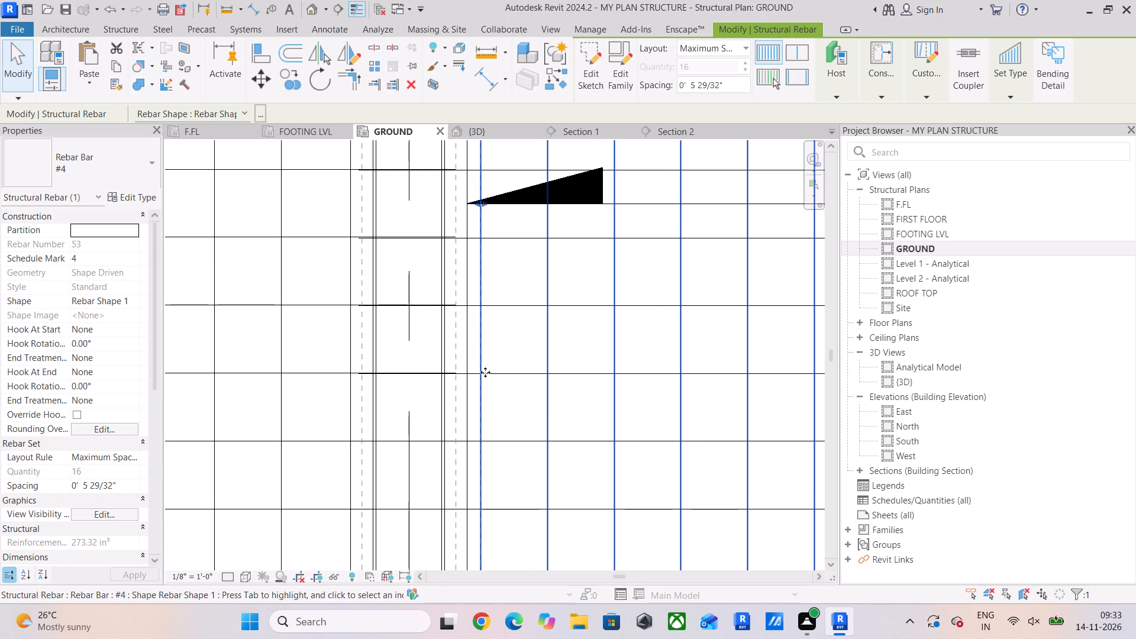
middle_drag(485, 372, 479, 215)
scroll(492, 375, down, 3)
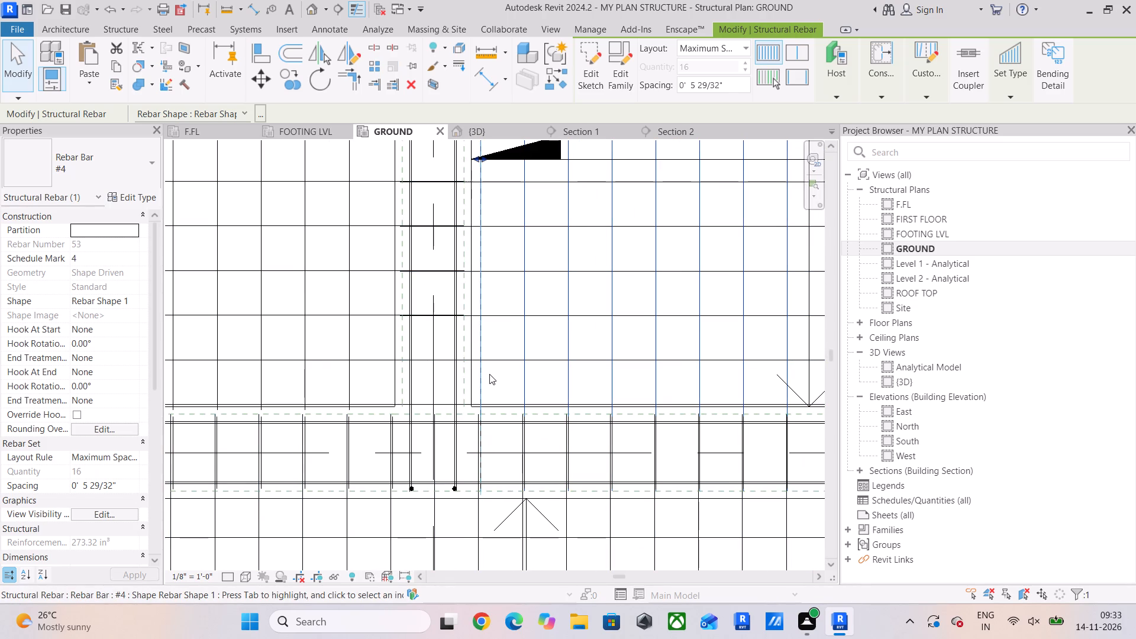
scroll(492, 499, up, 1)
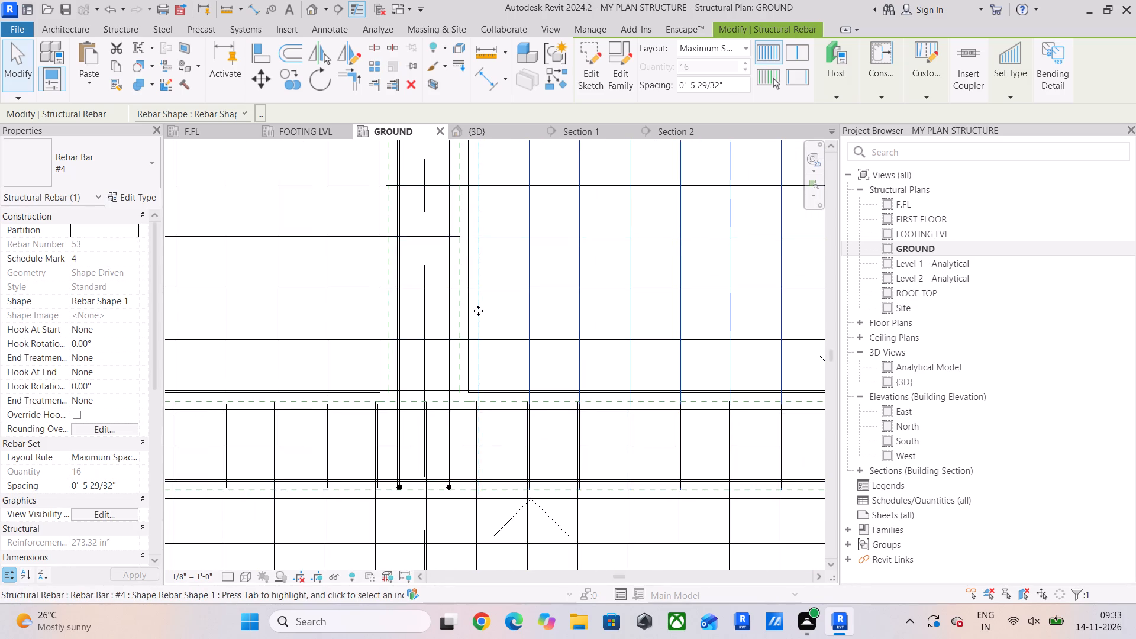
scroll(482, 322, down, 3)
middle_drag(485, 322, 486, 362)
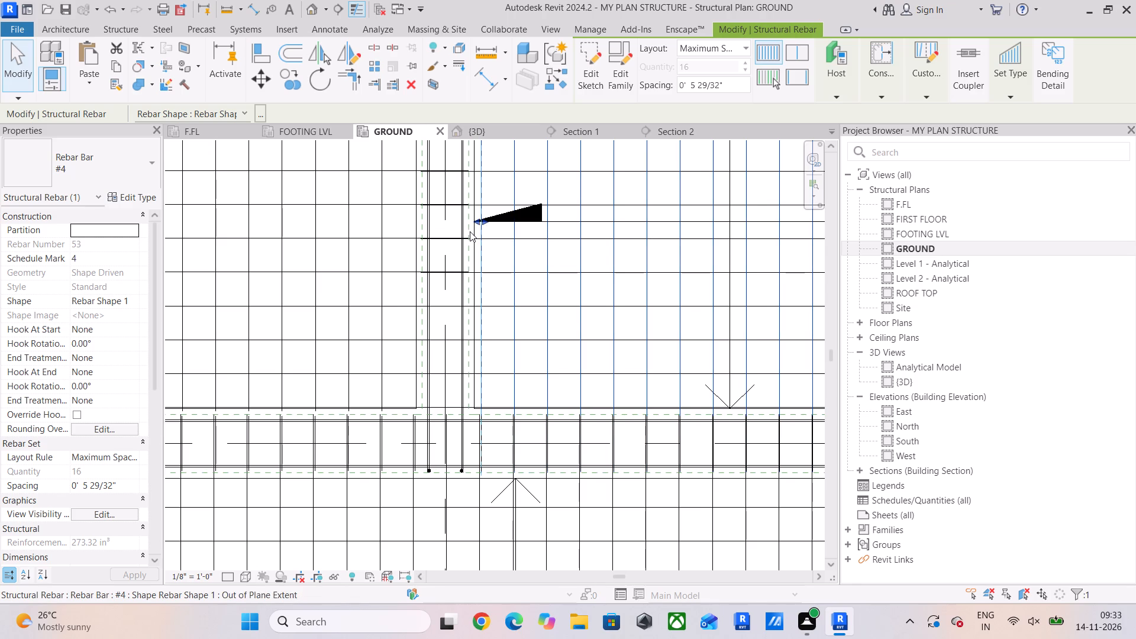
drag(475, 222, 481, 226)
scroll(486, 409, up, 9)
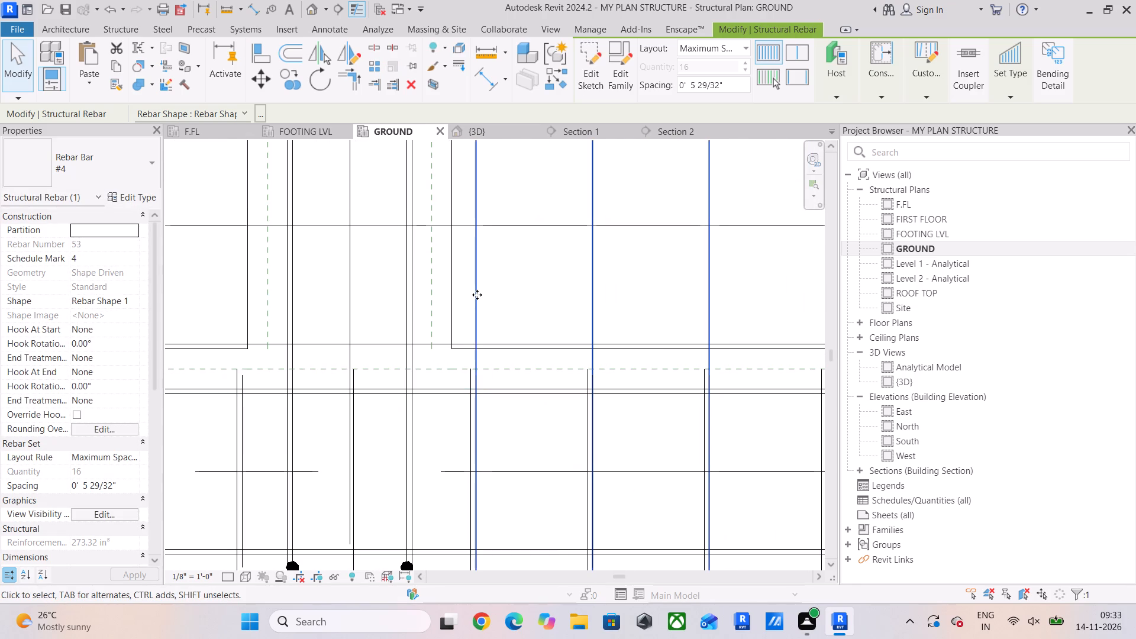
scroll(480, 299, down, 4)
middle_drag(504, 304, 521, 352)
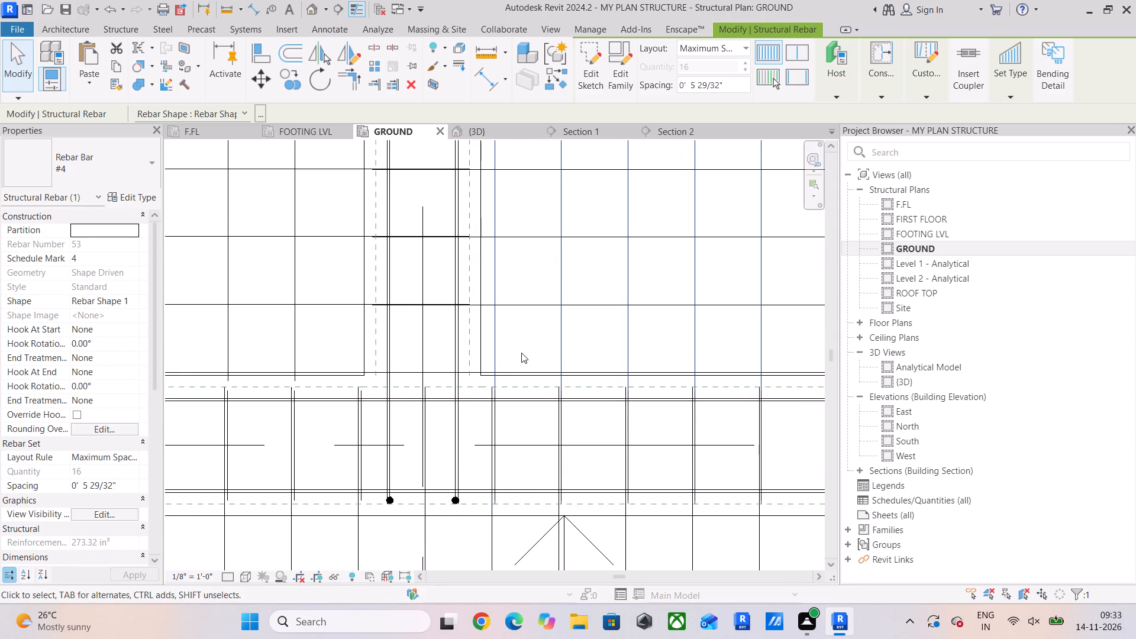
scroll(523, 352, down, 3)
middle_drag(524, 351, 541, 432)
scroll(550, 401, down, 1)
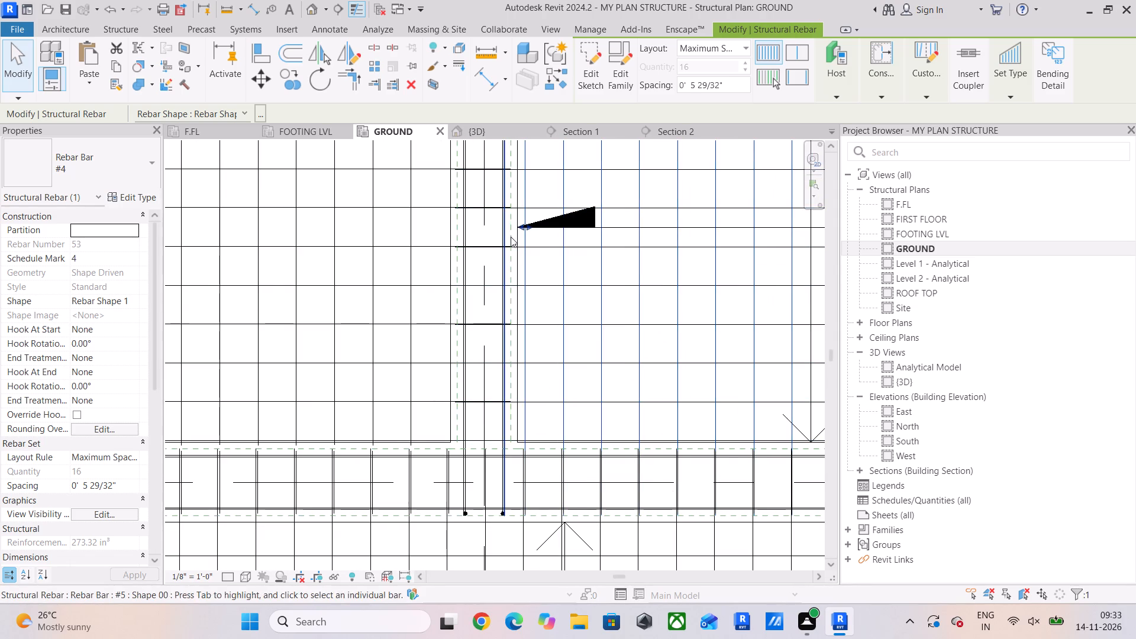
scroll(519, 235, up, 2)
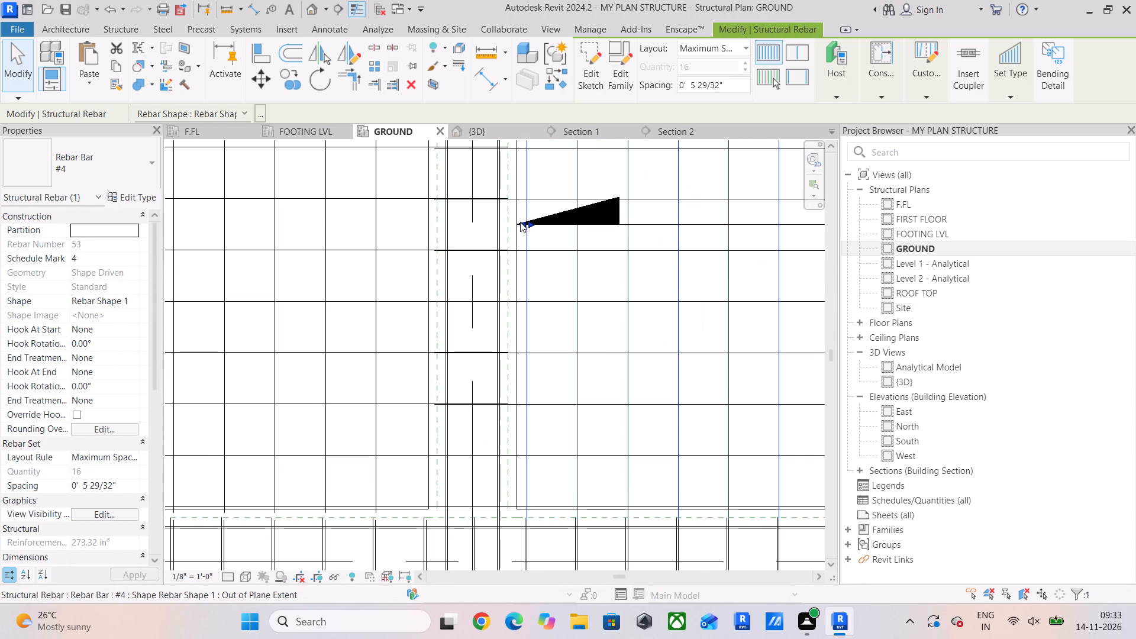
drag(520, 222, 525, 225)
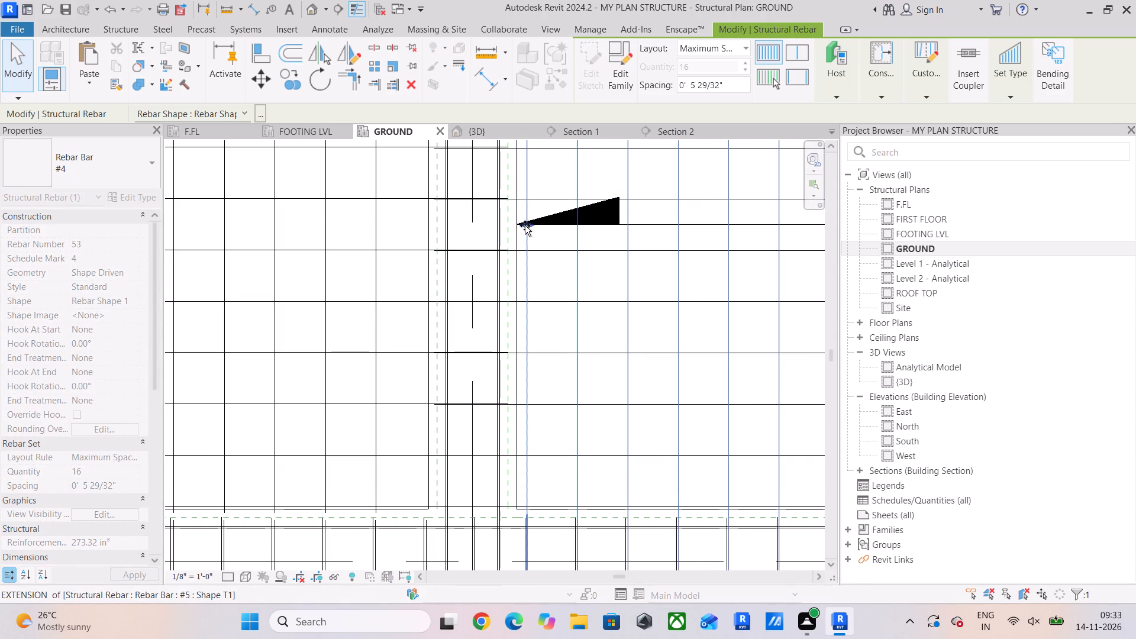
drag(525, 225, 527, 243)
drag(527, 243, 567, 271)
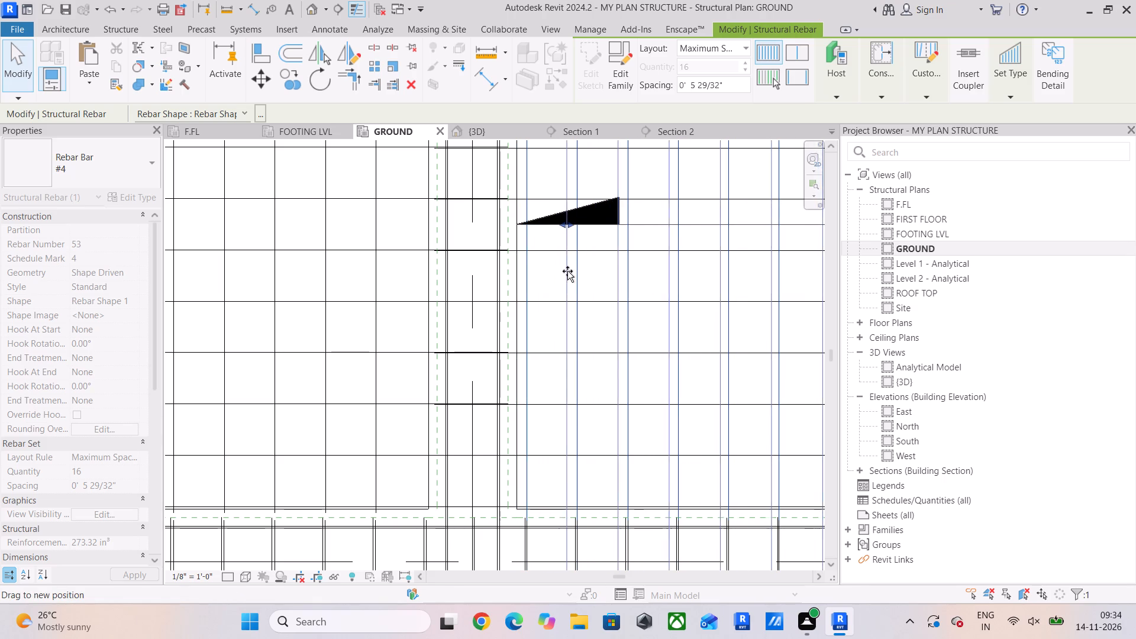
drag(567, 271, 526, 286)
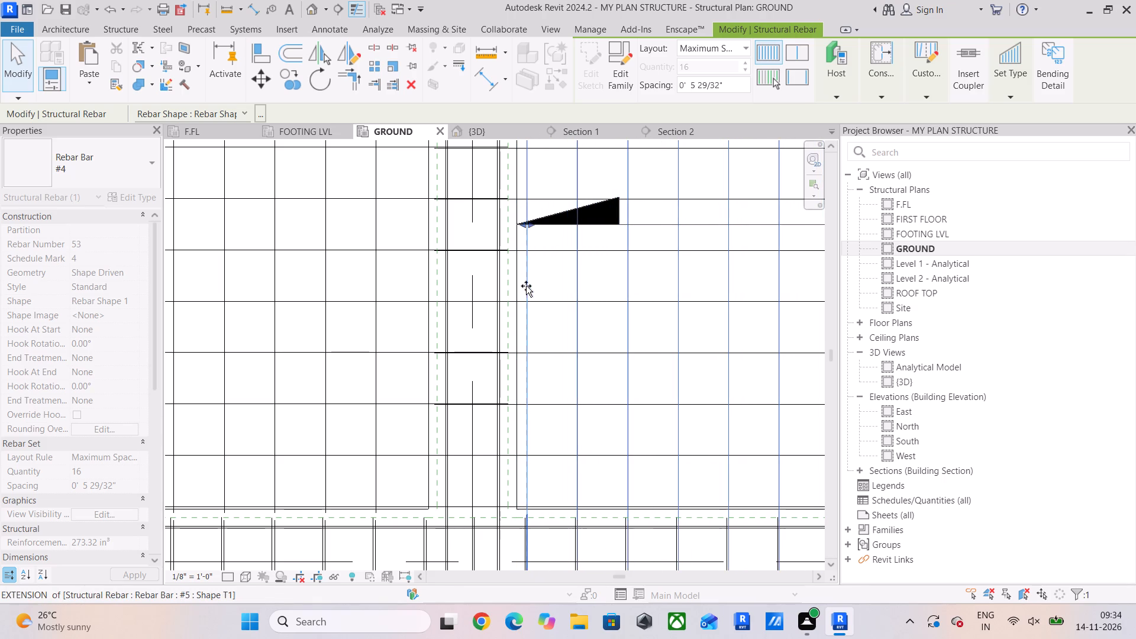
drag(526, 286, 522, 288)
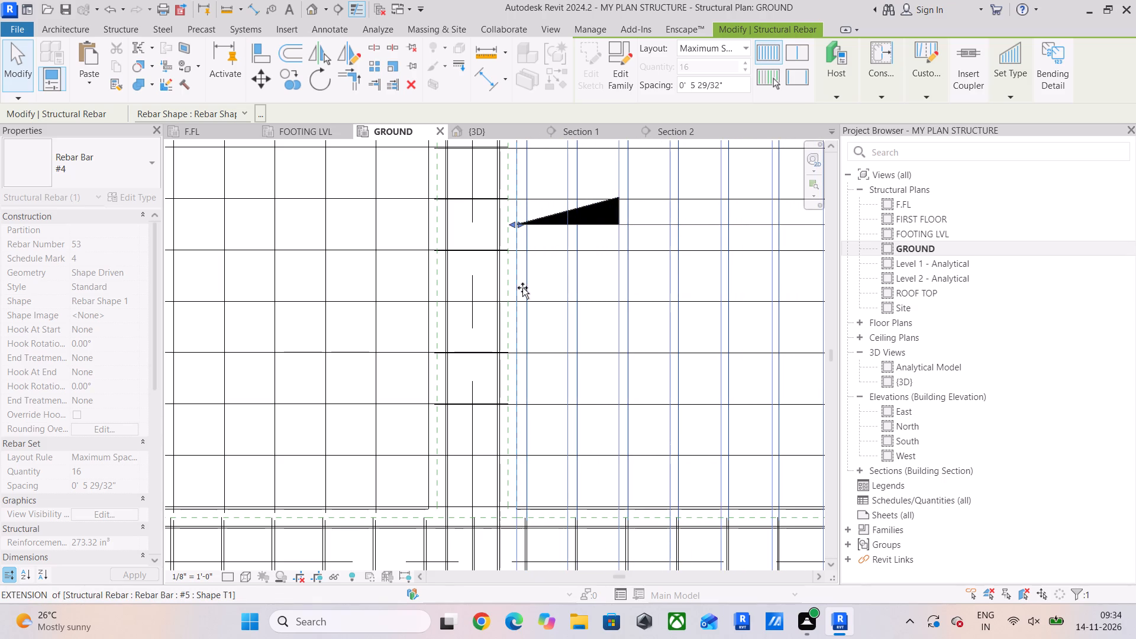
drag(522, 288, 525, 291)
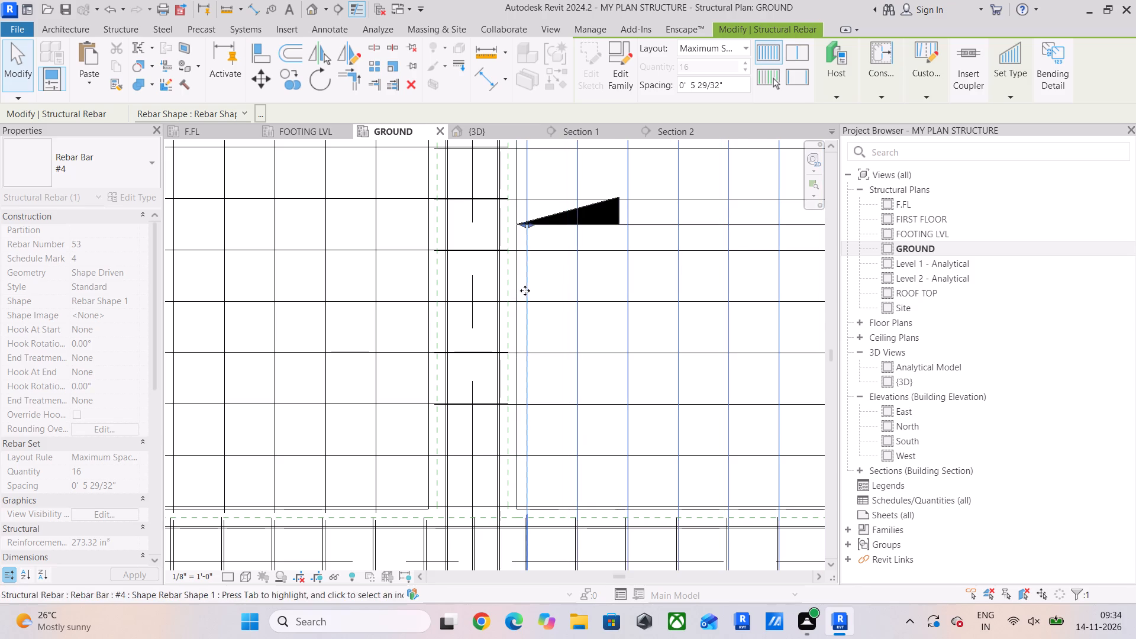
Draw a vertical thin detail line from the upper end of the cross beam's #5 stirrup up past the upper bay slab bar set's end.
middle_drag(564, 403, 572, 286)
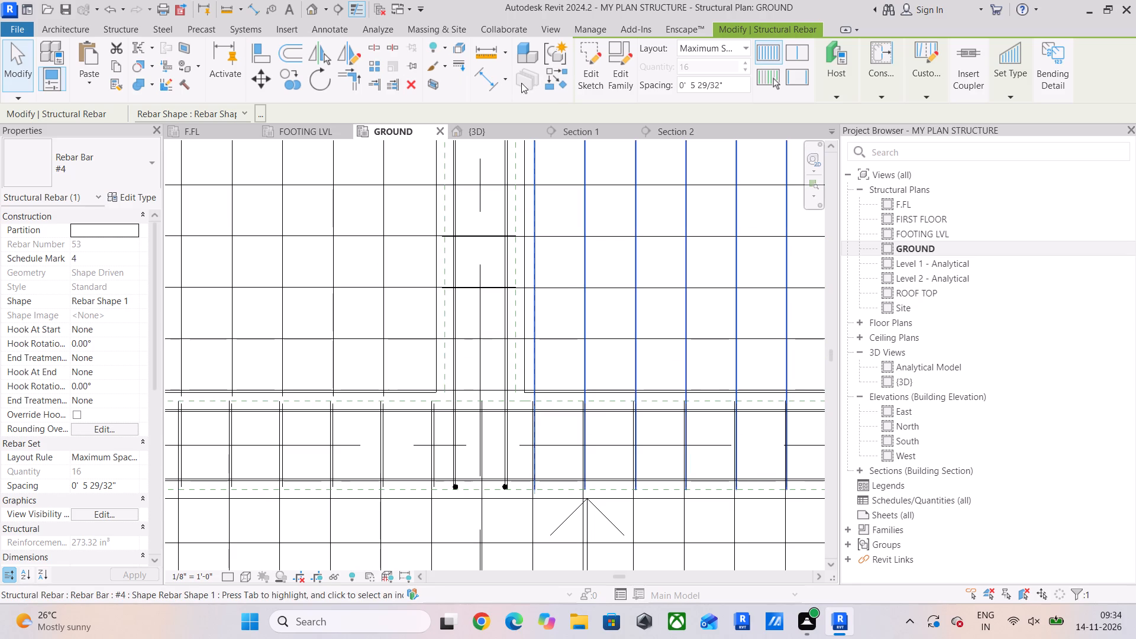
click(331, 27)
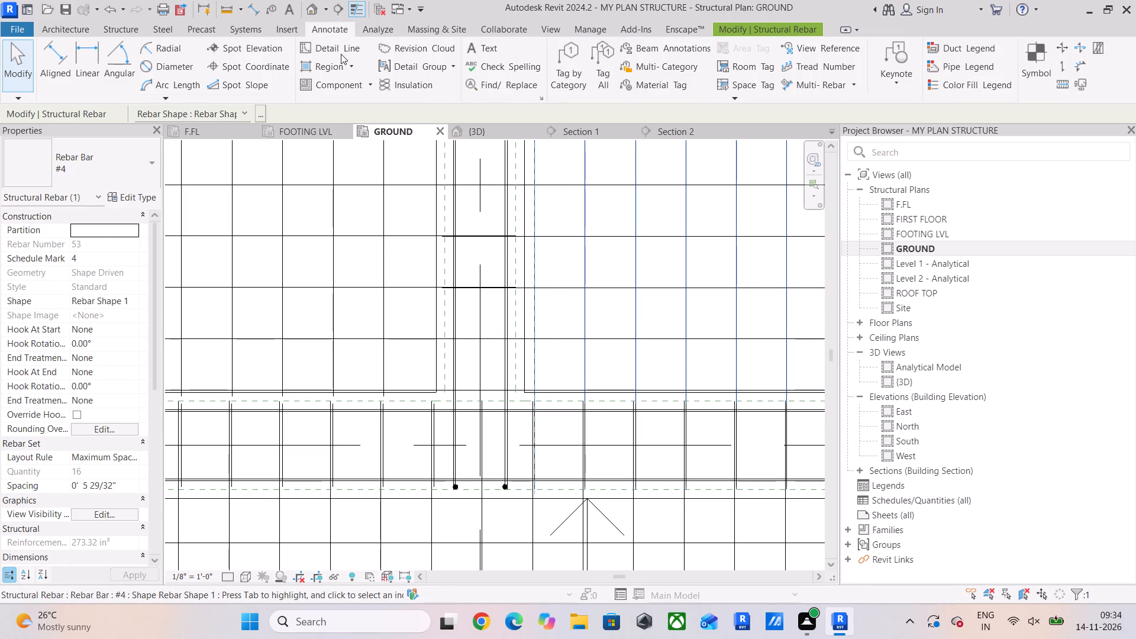
click(343, 49)
scroll(477, 476, up, 5)
middle_drag(518, 378, 482, 486)
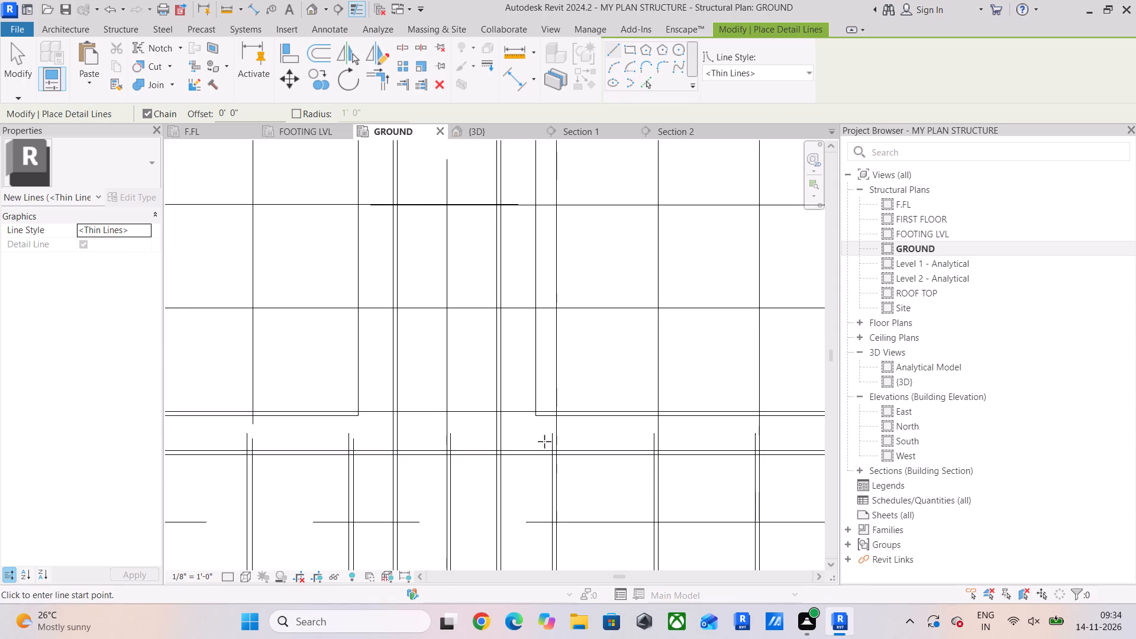
drag(549, 434, 550, 409)
scroll(530, 251, down, 4)
middle_drag(531, 250, 531, 589)
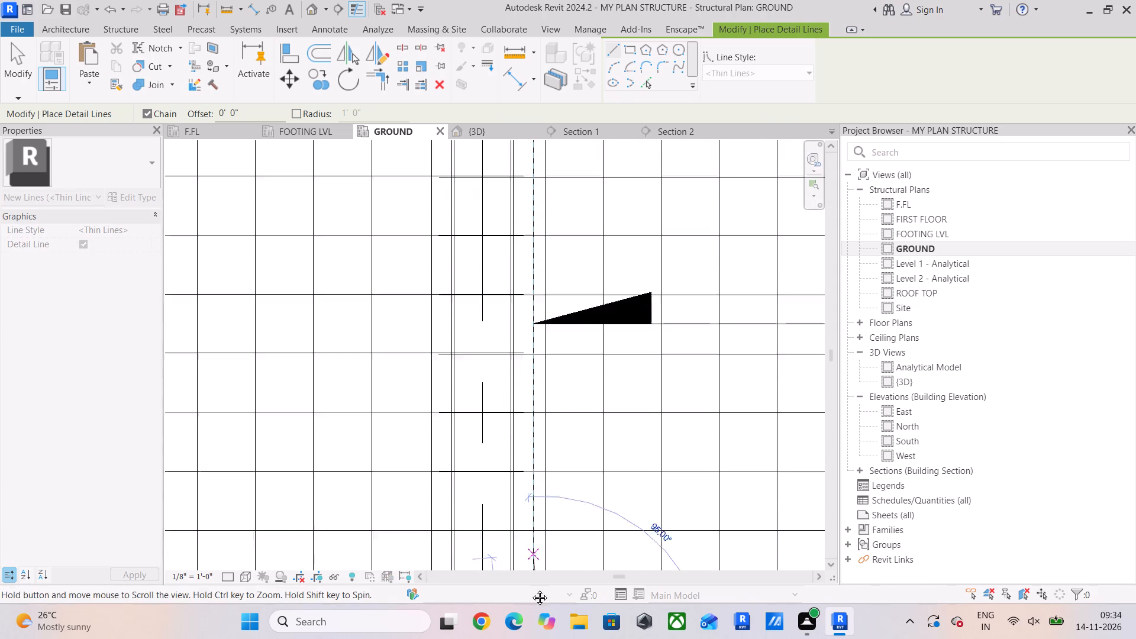
middle_drag(531, 589, 535, 602)
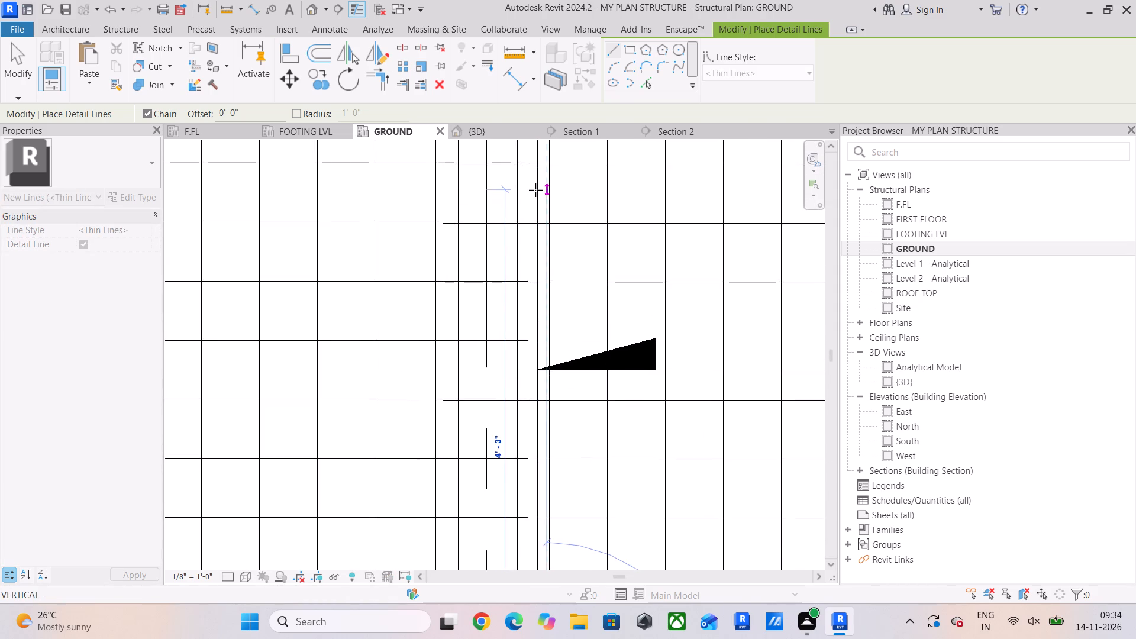
middle_drag(535, 190, 535, 568)
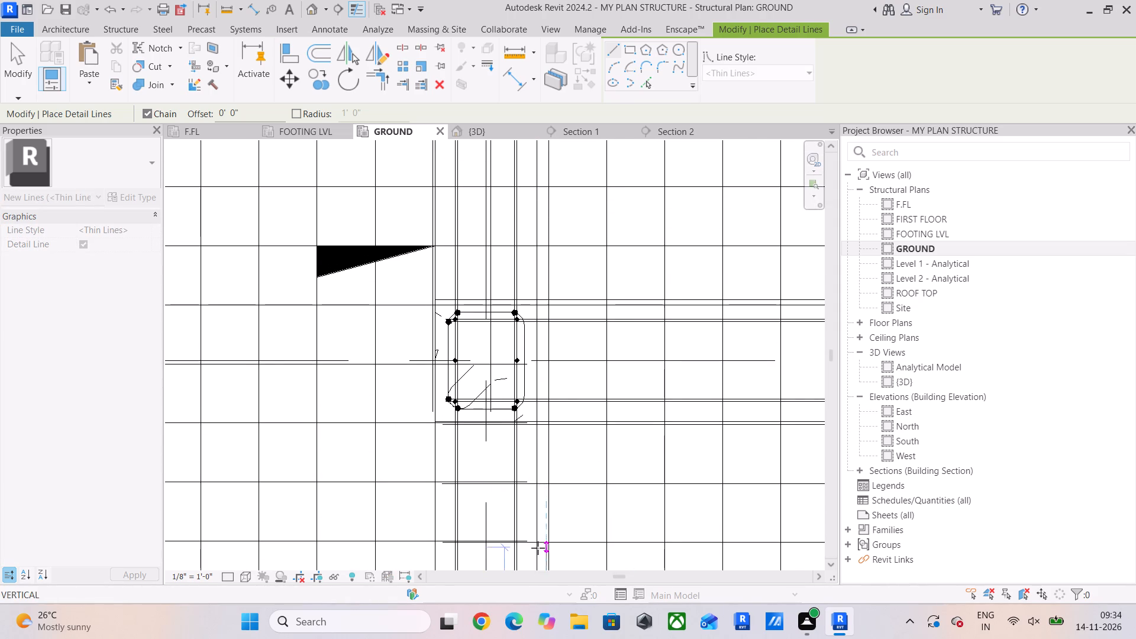
middle_drag(538, 548, 538, 345)
middle_drag(538, 498, 537, 371)
click(537, 363)
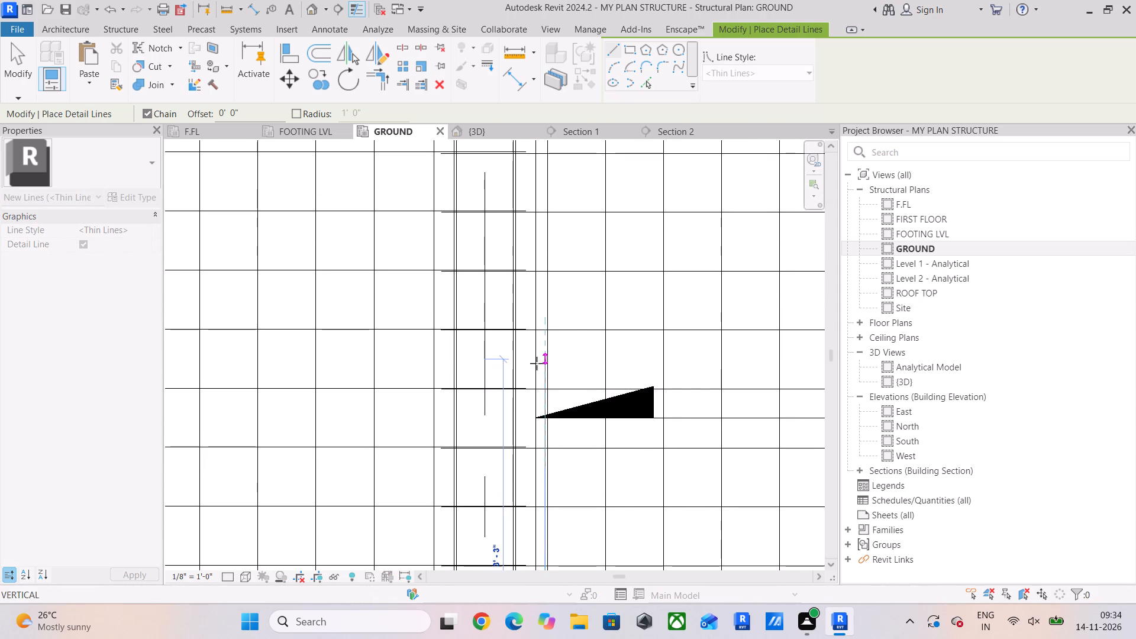
key(Escape)
key(Escape)
Pull the left end of the upper bay's vertical #4 slab bar set onto the vertical detail line.
click(546, 305)
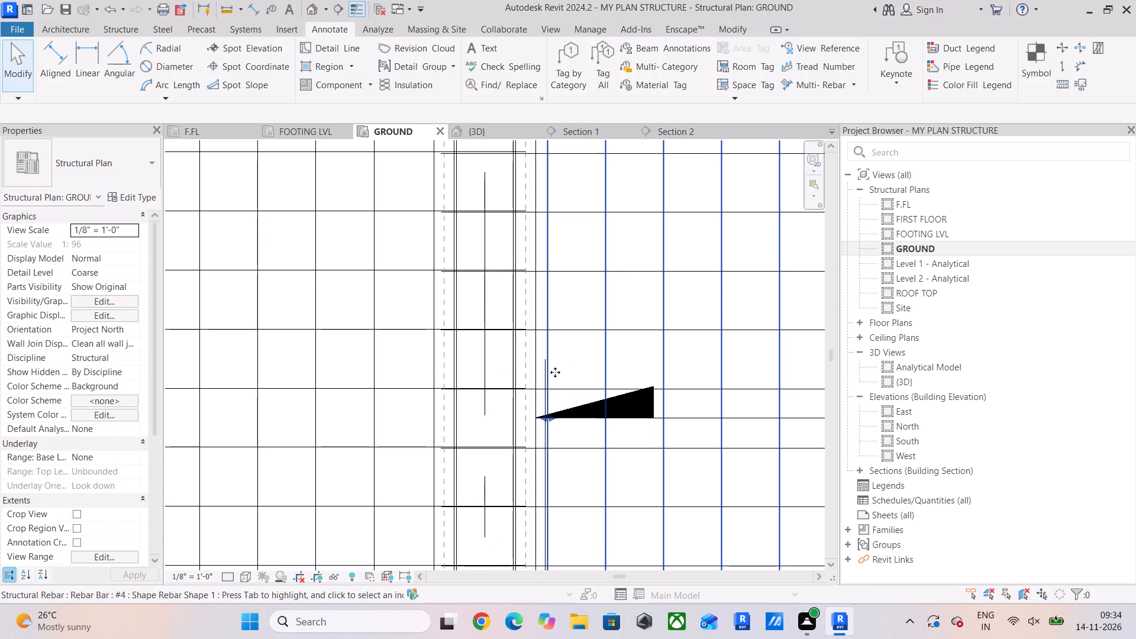
scroll(548, 423, up, 9)
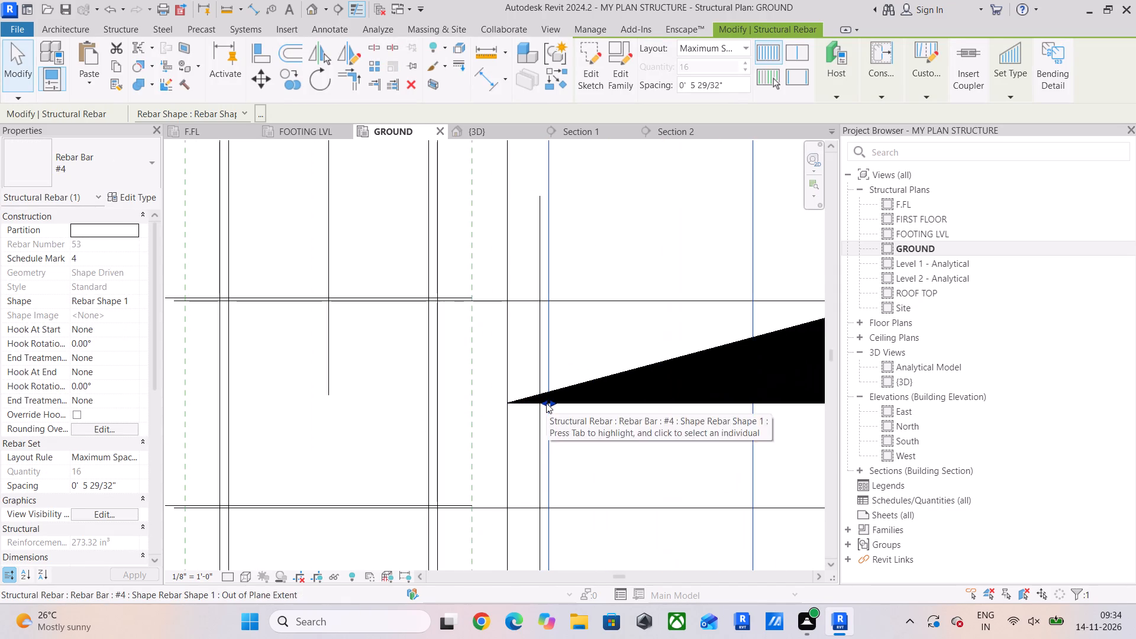
click(546, 403)
key(Escape)
Delete the vertical thin detail line beside the interior vertical beam.
click(542, 369)
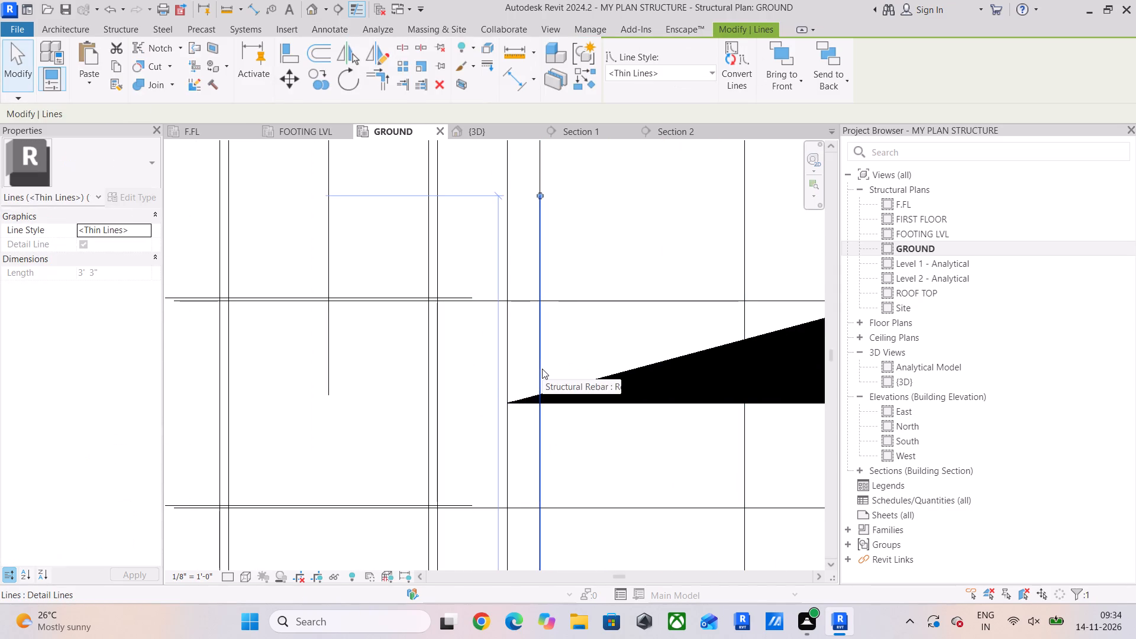
key(Delete)
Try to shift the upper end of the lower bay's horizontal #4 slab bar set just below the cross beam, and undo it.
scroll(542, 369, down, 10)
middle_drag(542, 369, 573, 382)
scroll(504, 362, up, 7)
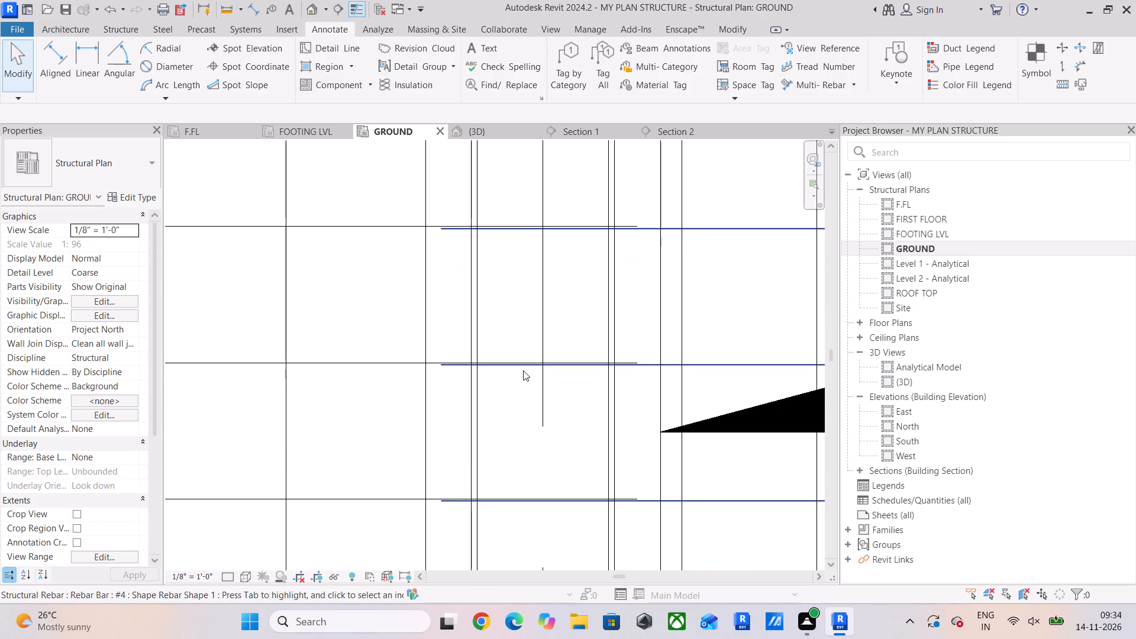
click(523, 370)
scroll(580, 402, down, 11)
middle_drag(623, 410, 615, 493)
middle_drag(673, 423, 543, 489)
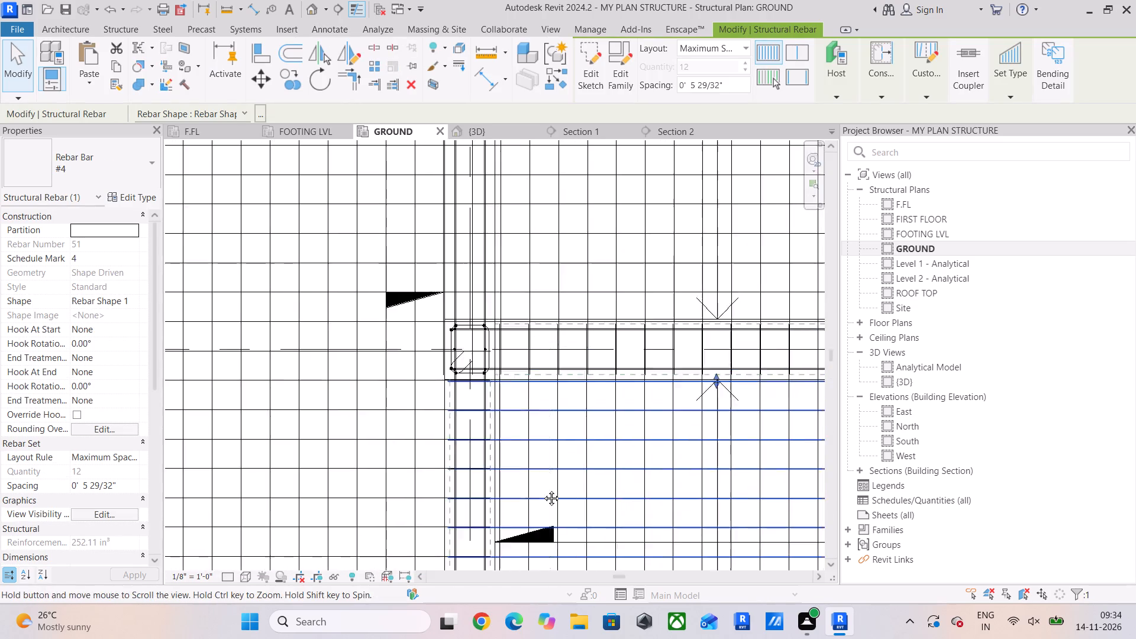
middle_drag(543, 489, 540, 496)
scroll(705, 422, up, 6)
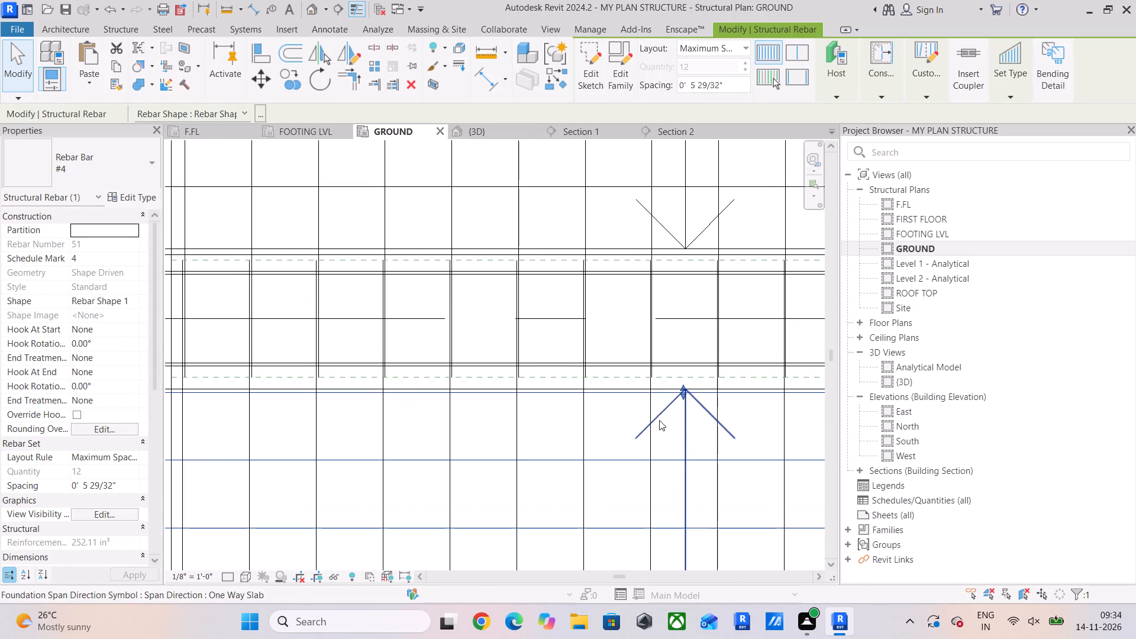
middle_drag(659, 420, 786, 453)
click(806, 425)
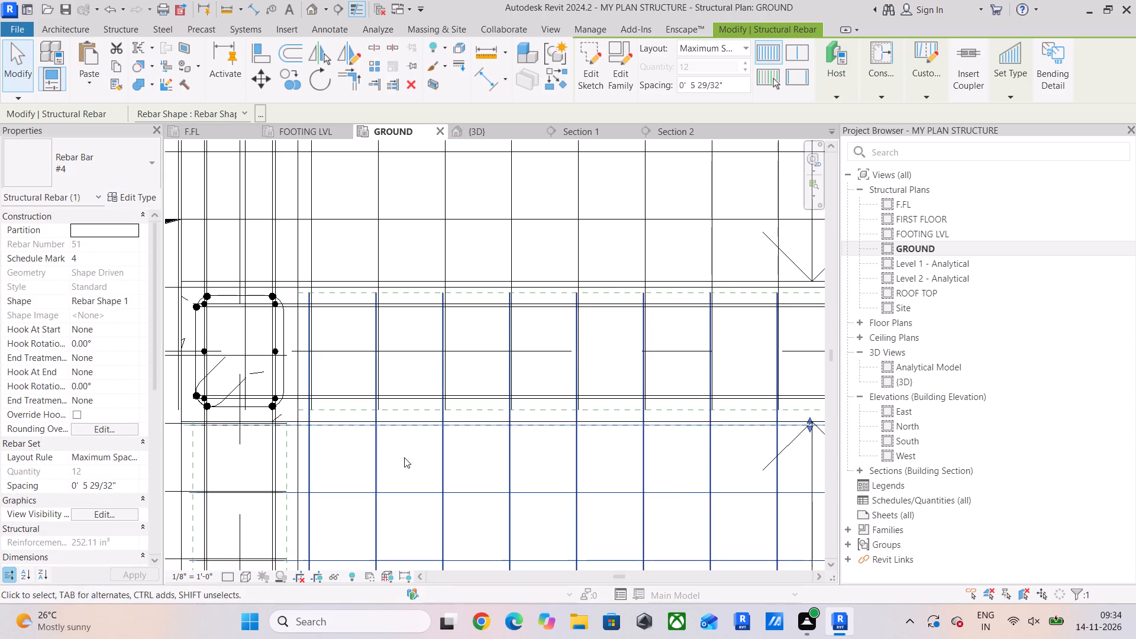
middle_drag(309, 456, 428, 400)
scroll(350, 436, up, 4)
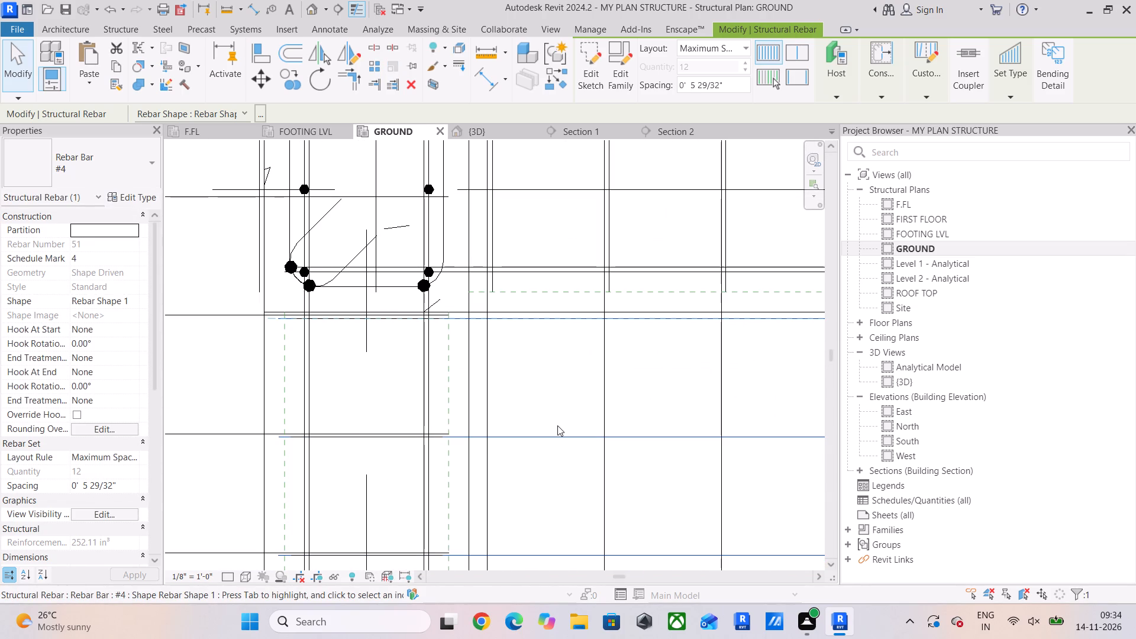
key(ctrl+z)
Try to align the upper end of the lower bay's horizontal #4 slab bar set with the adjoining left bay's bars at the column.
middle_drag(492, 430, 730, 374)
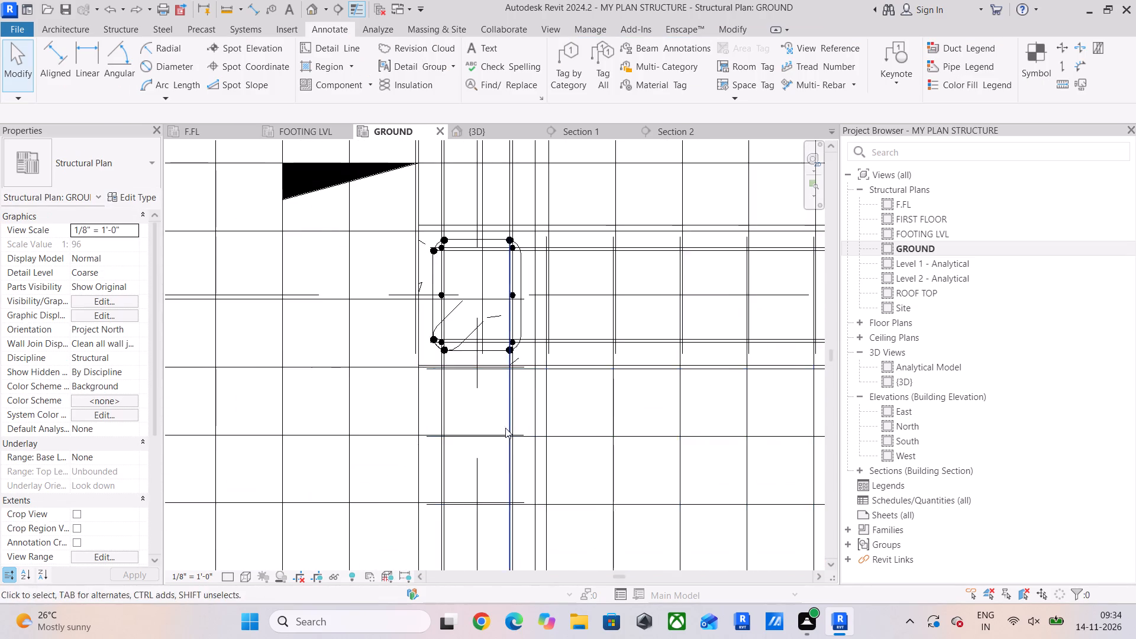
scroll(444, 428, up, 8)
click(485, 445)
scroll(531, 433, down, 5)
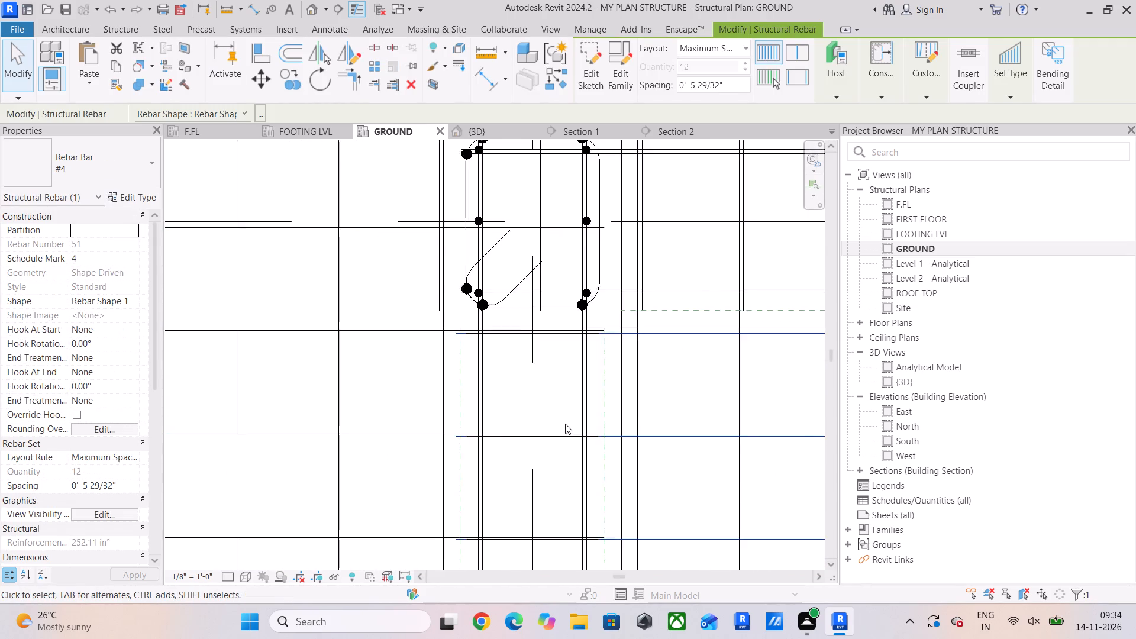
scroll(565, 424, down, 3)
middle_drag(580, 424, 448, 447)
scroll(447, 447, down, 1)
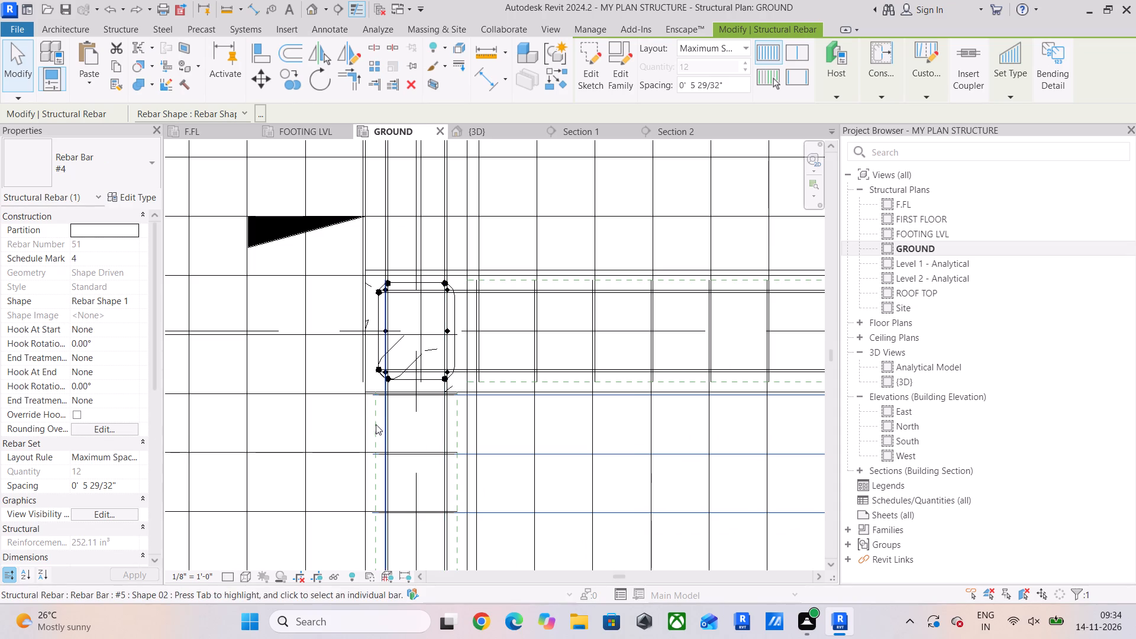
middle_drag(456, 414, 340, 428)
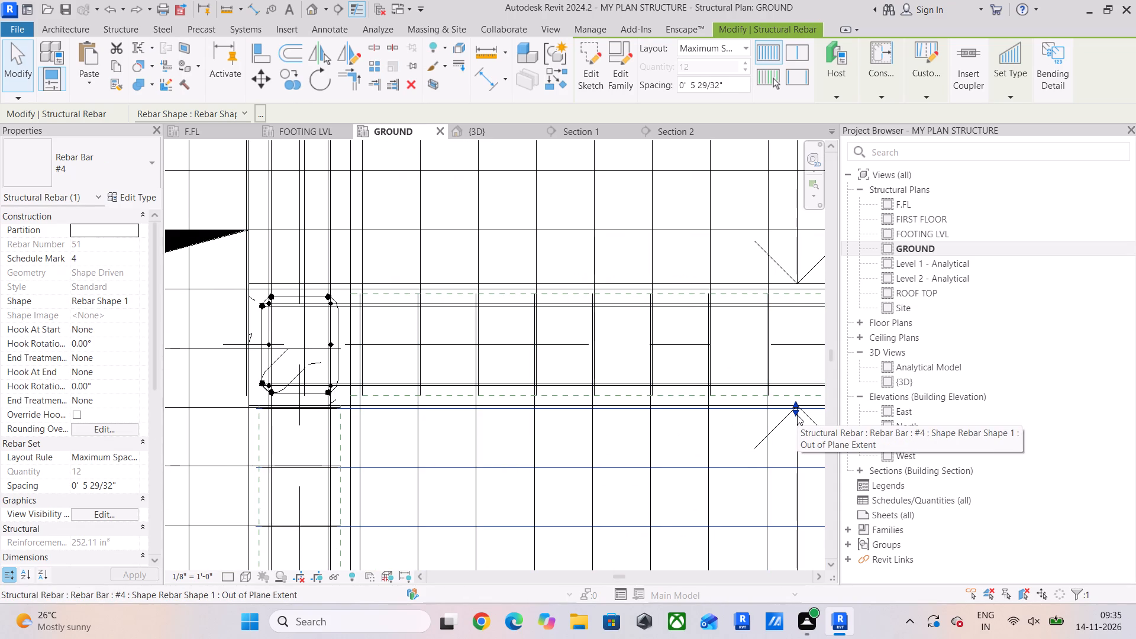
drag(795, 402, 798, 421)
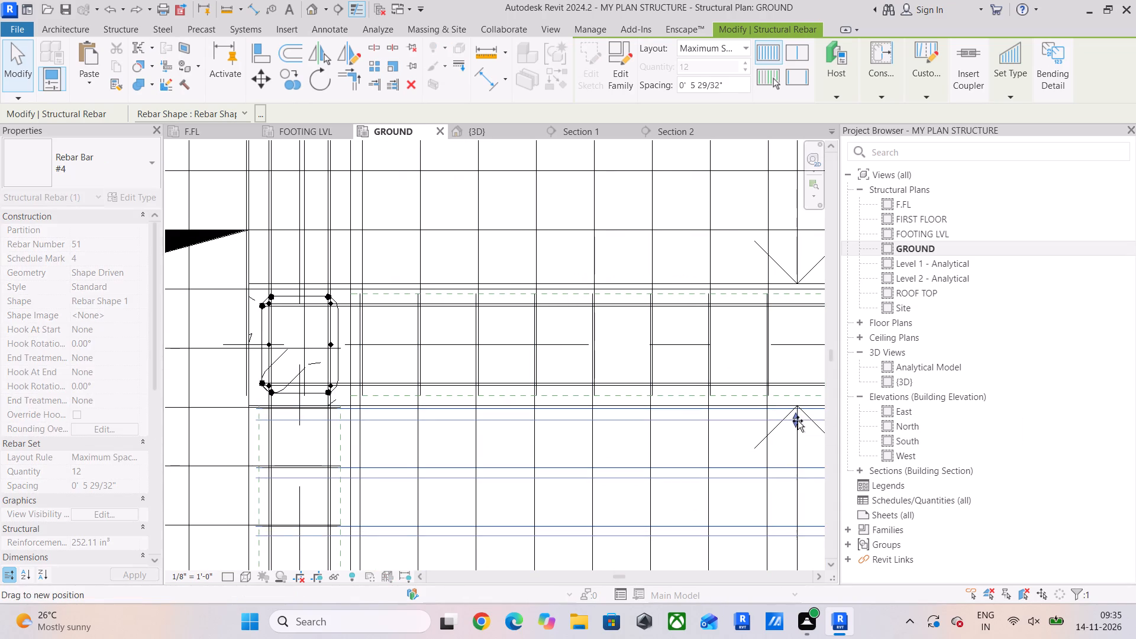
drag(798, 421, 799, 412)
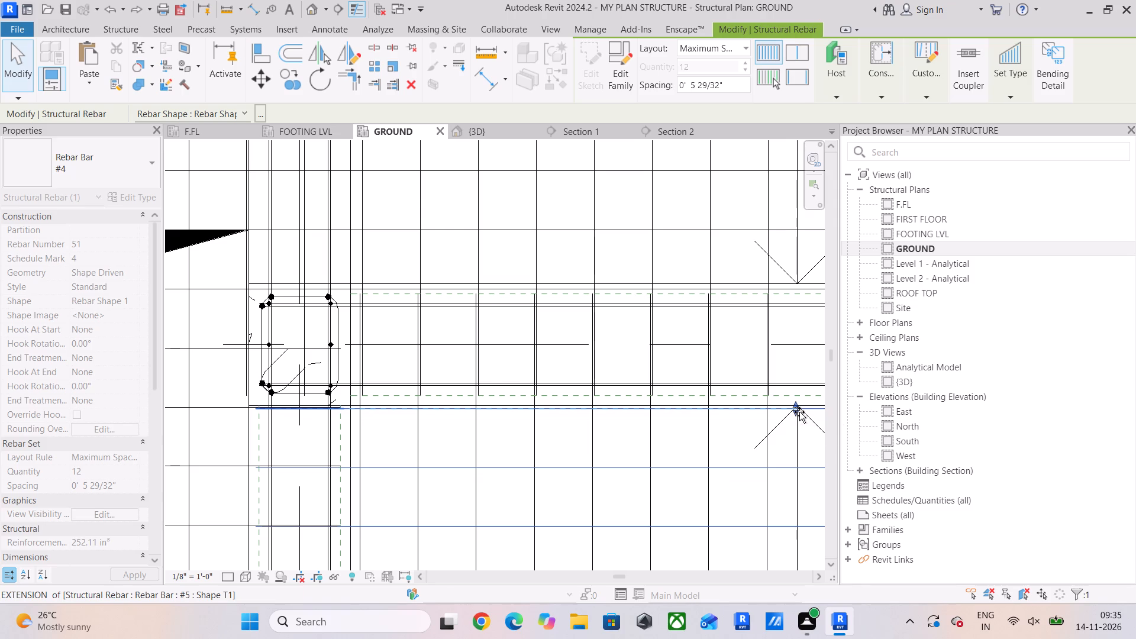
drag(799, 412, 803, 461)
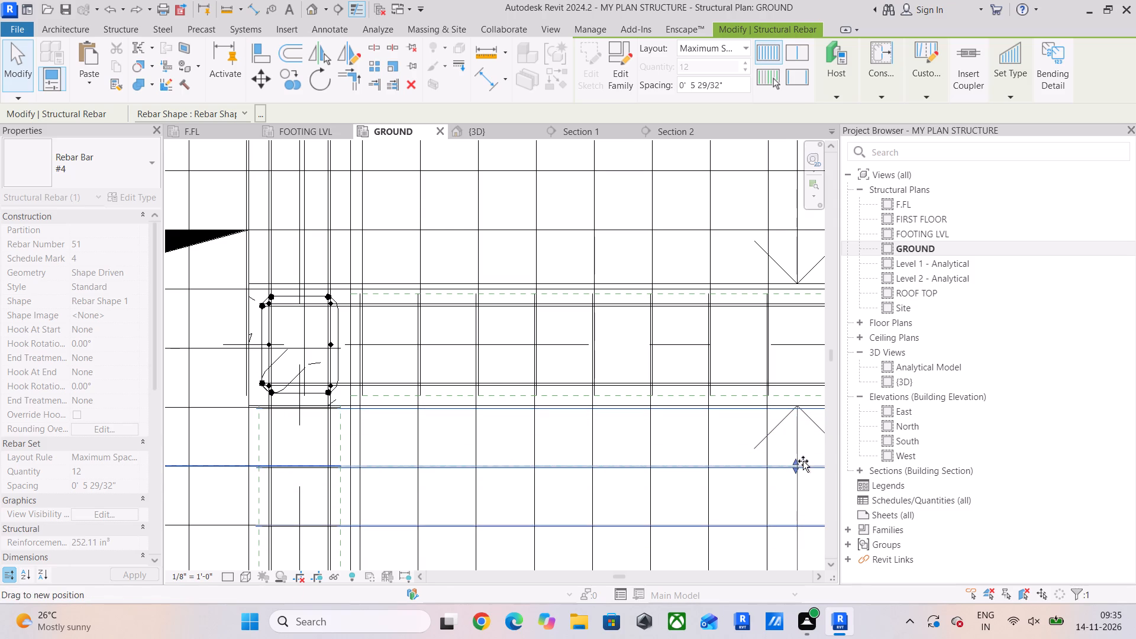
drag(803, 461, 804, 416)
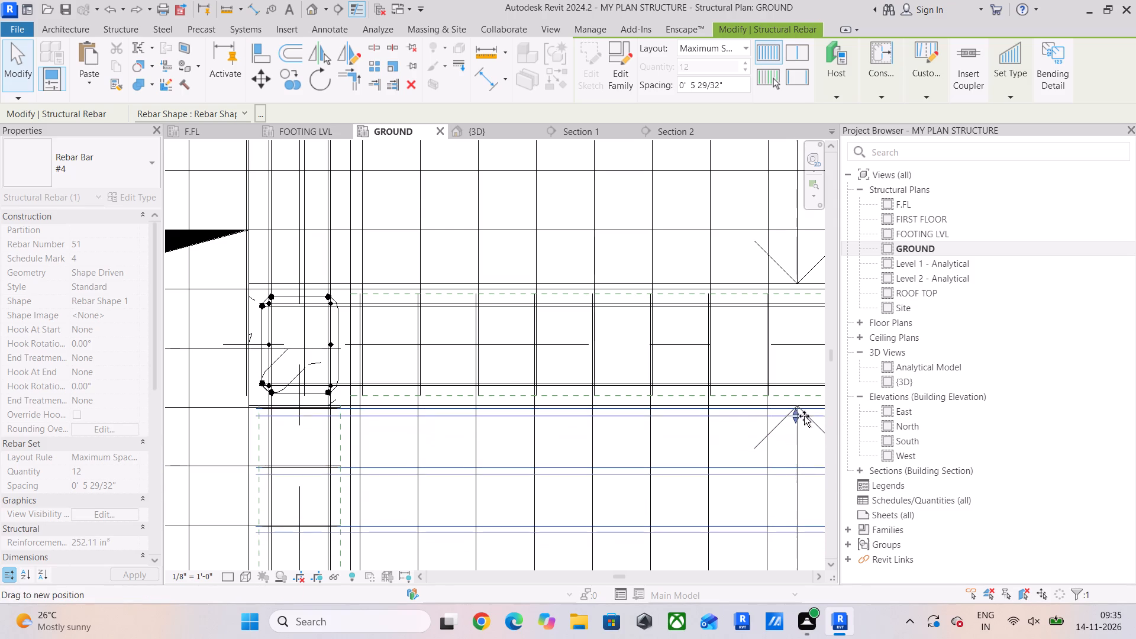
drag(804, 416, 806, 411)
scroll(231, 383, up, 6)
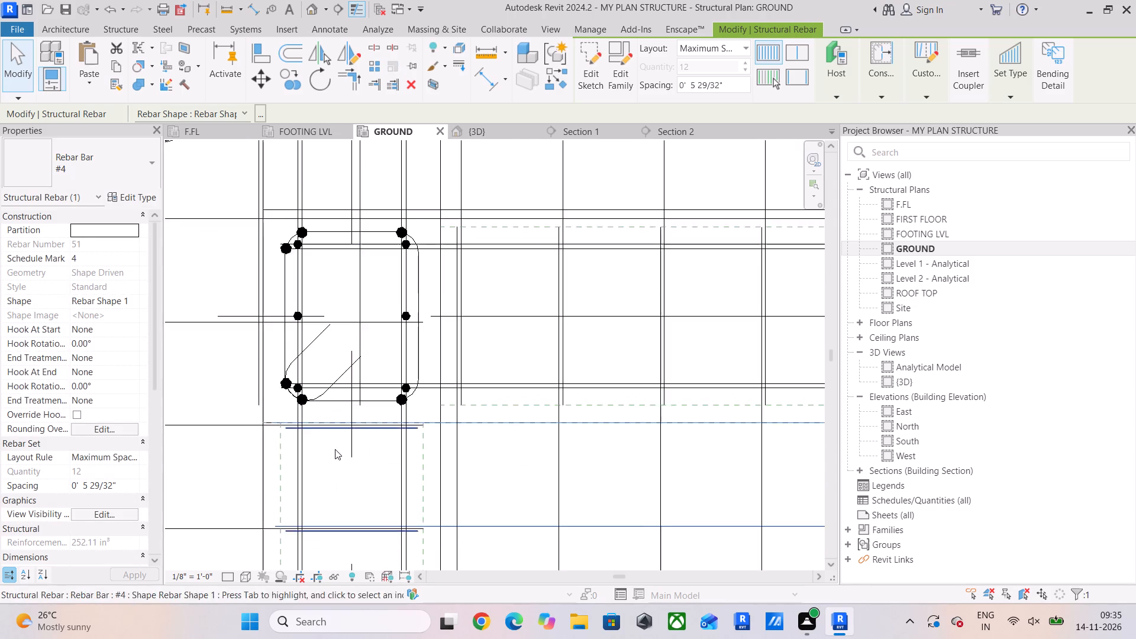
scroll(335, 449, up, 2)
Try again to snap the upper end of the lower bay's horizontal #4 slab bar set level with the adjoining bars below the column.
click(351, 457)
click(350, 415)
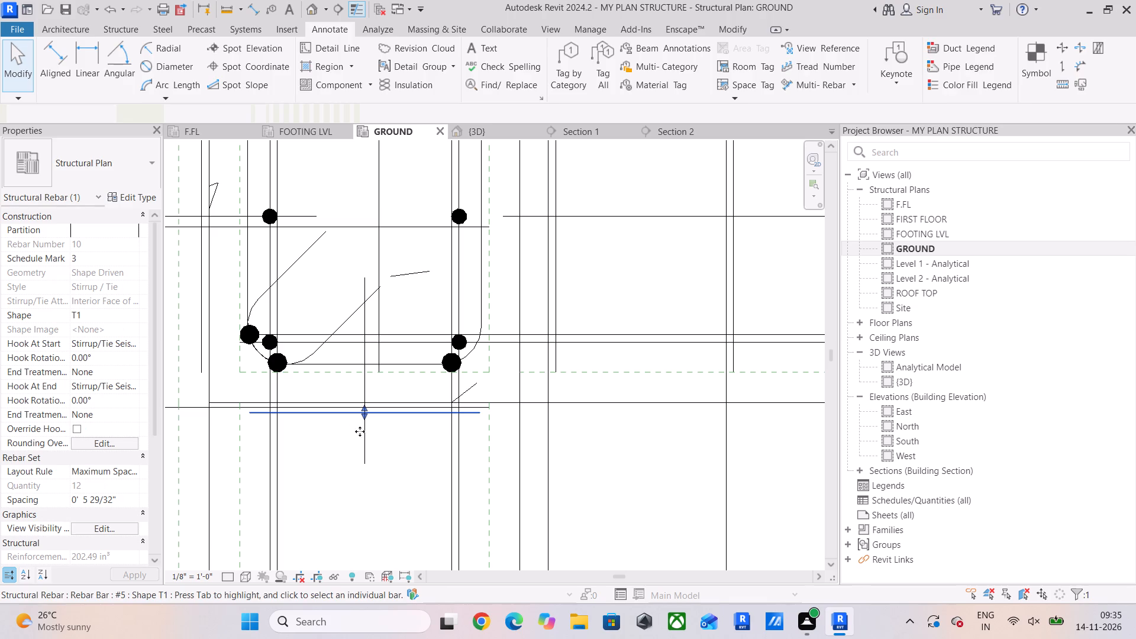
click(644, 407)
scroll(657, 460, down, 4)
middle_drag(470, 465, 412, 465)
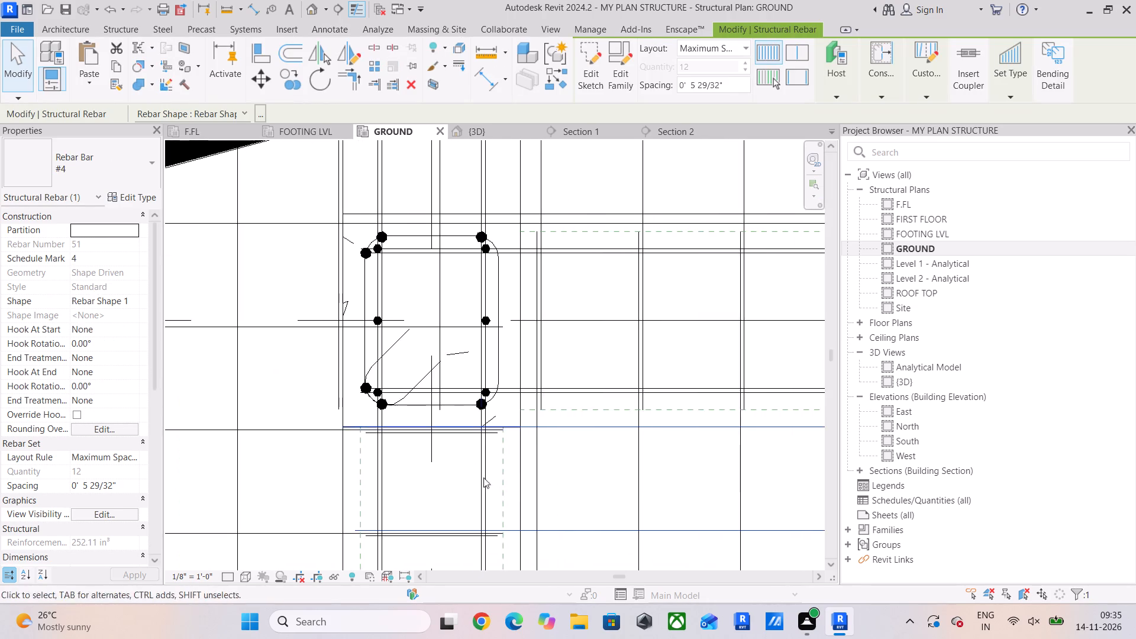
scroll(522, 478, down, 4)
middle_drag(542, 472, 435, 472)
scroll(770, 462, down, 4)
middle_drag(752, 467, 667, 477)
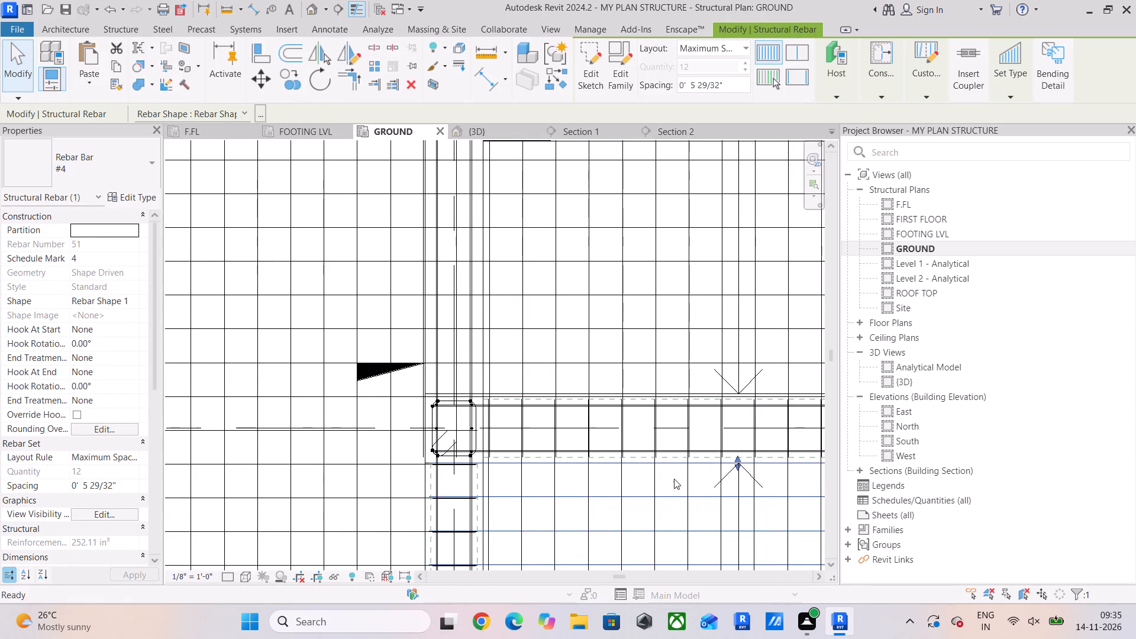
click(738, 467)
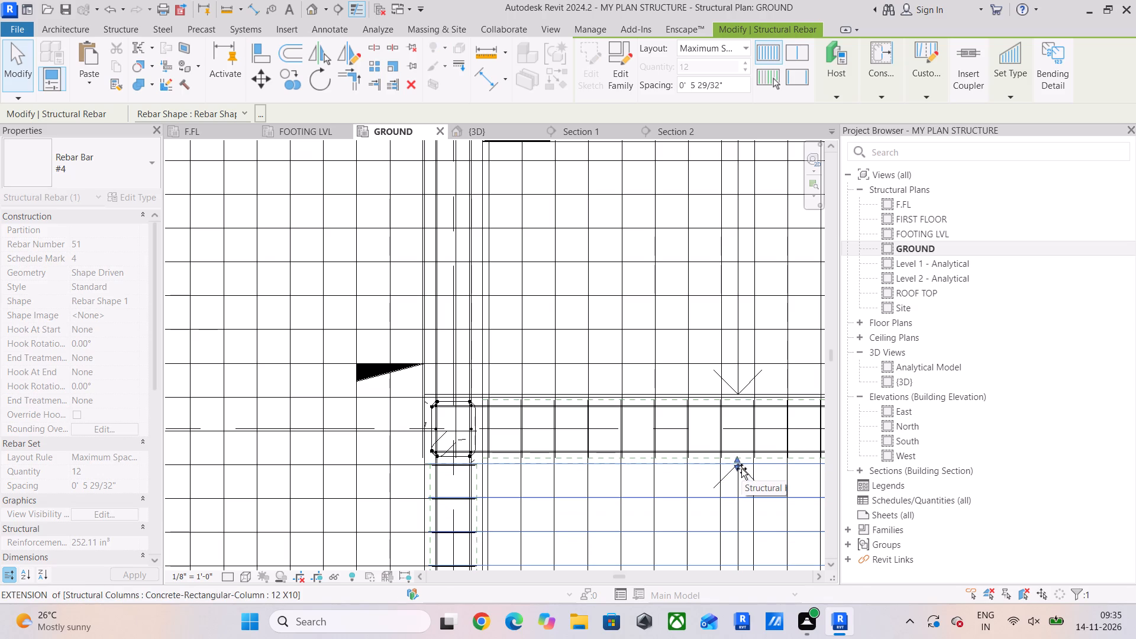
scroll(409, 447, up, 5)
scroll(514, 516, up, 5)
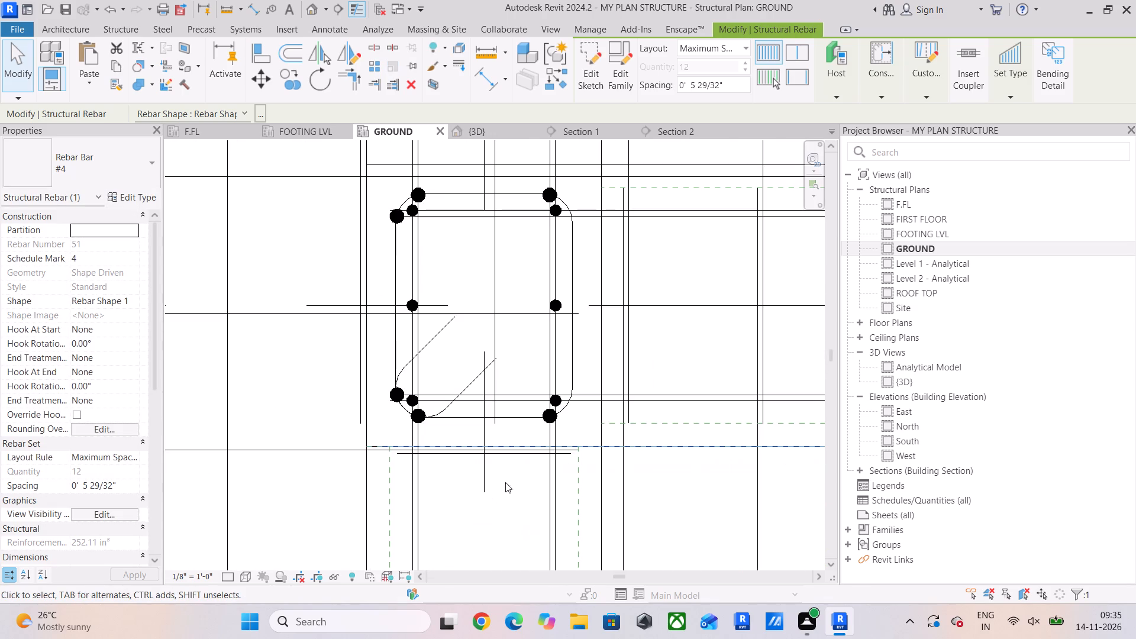
Pull the upper end of the vertical beam's #5 stirrup set down, away from the column and slab bars.
click(495, 515)
click(517, 459)
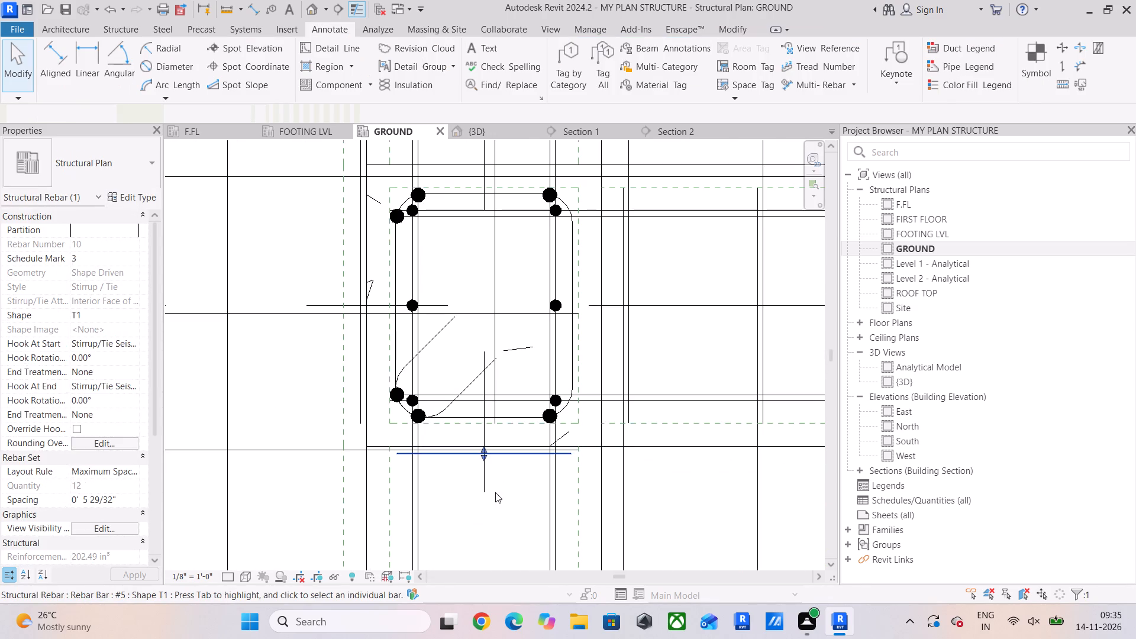
drag(482, 455, 486, 538)
scroll(525, 507, down, 4)
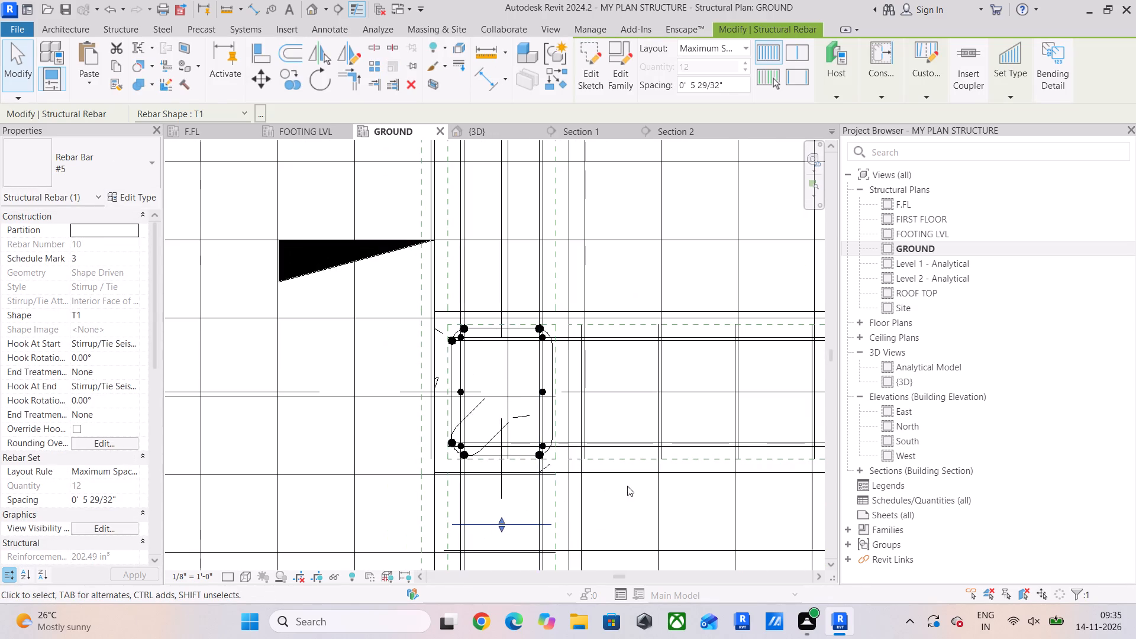
Align the upper end of the lower bay's horizontal #4 slab bar set with the left bay's horizontal #4 bar below the column.
click(630, 477)
scroll(651, 500, down, 4)
middle_drag(653, 500, 515, 502)
scroll(515, 502, down, 4)
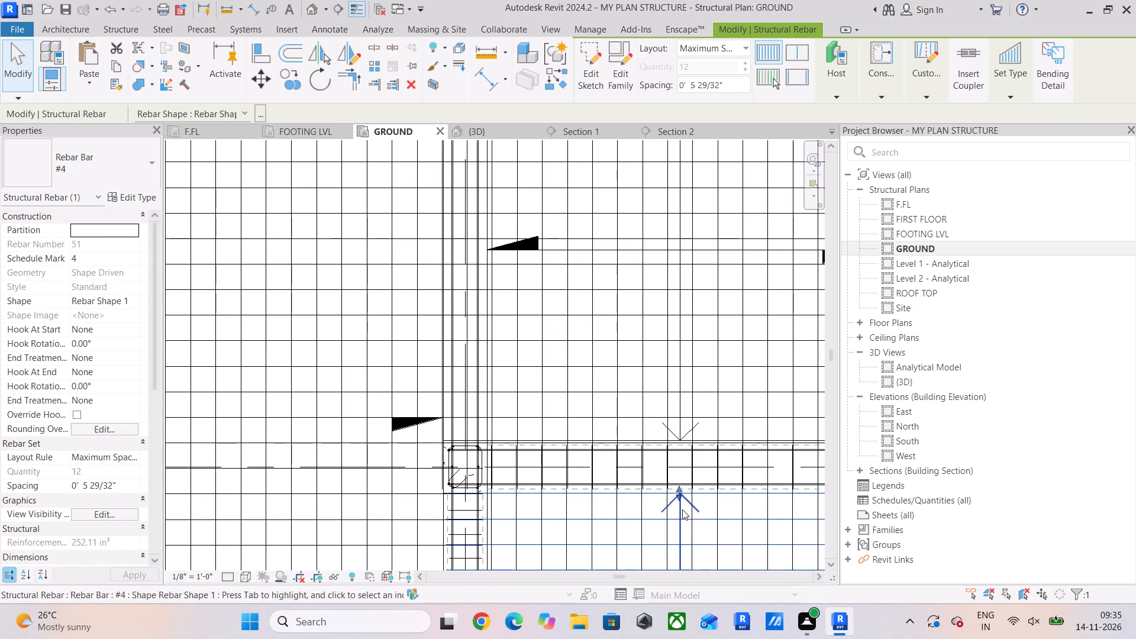
click(679, 498)
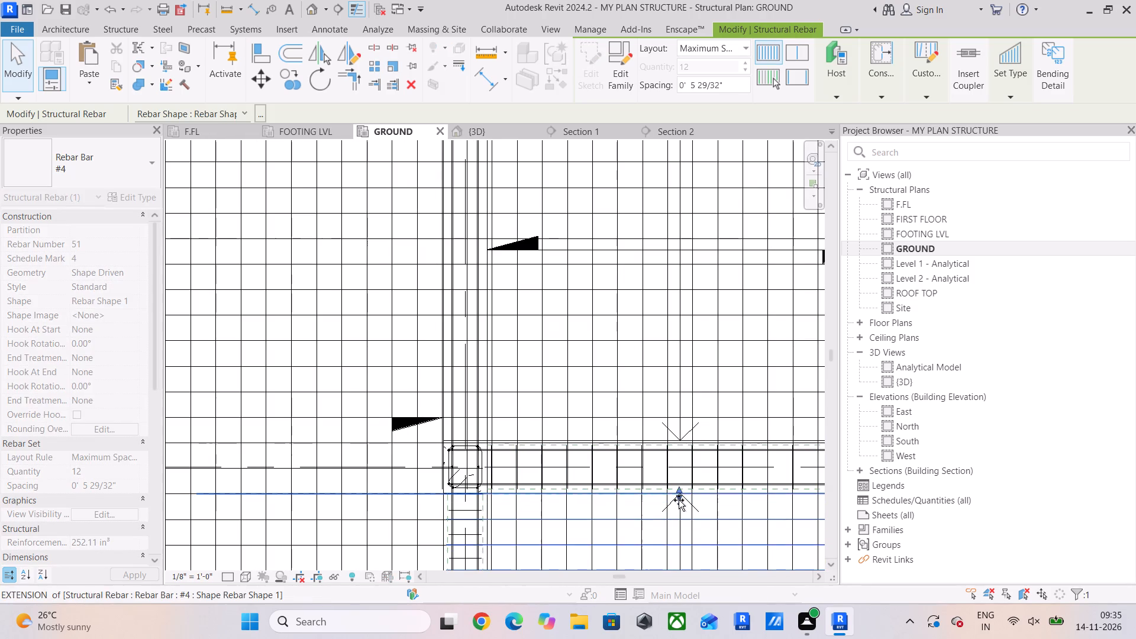
scroll(431, 509, up, 14)
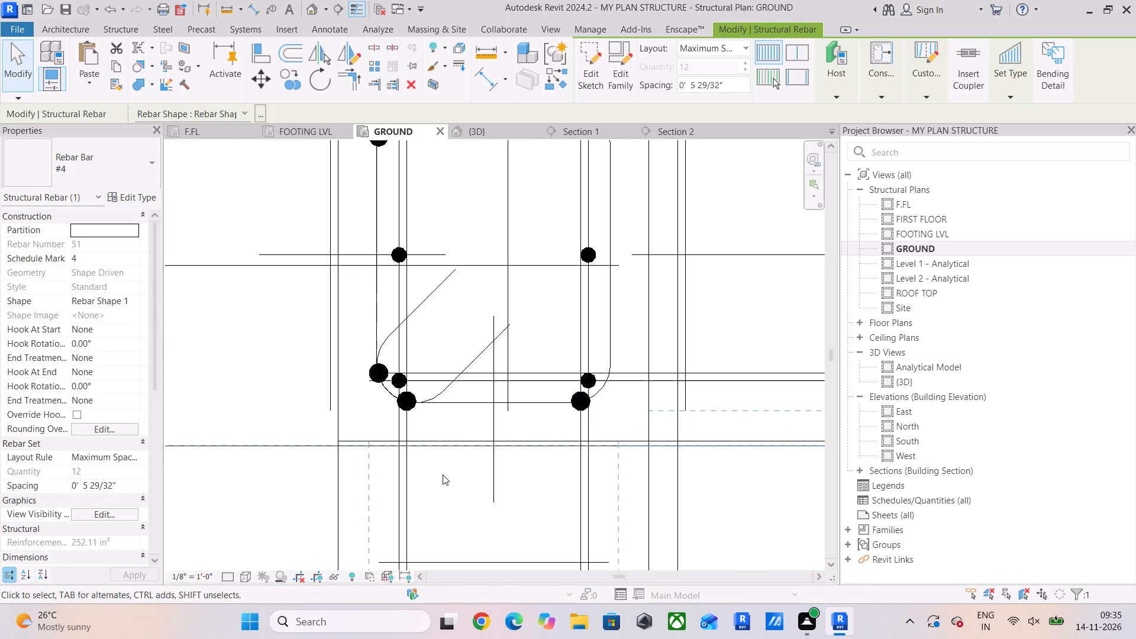
Readjust the upper end of the lower bay's horizontal #4 slab bar set to the line of the left bay's horizontal #4 bar.
click(292, 444)
scroll(490, 499, down, 5)
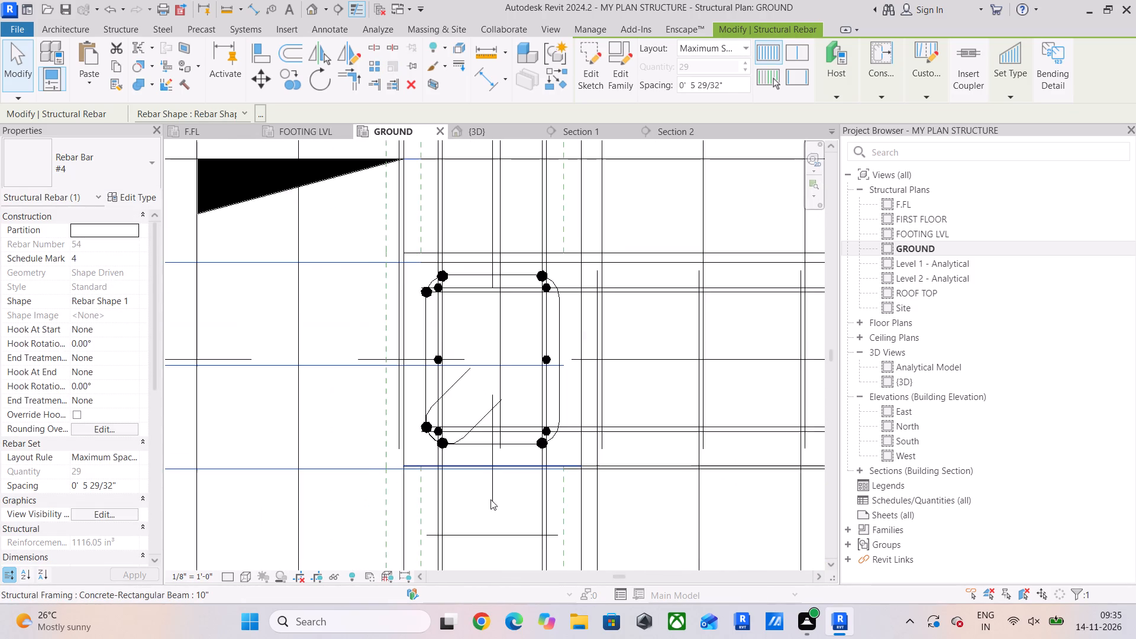
scroll(492, 505, down, 4)
middle_drag(502, 507, 356, 477)
scroll(443, 477, down, 4)
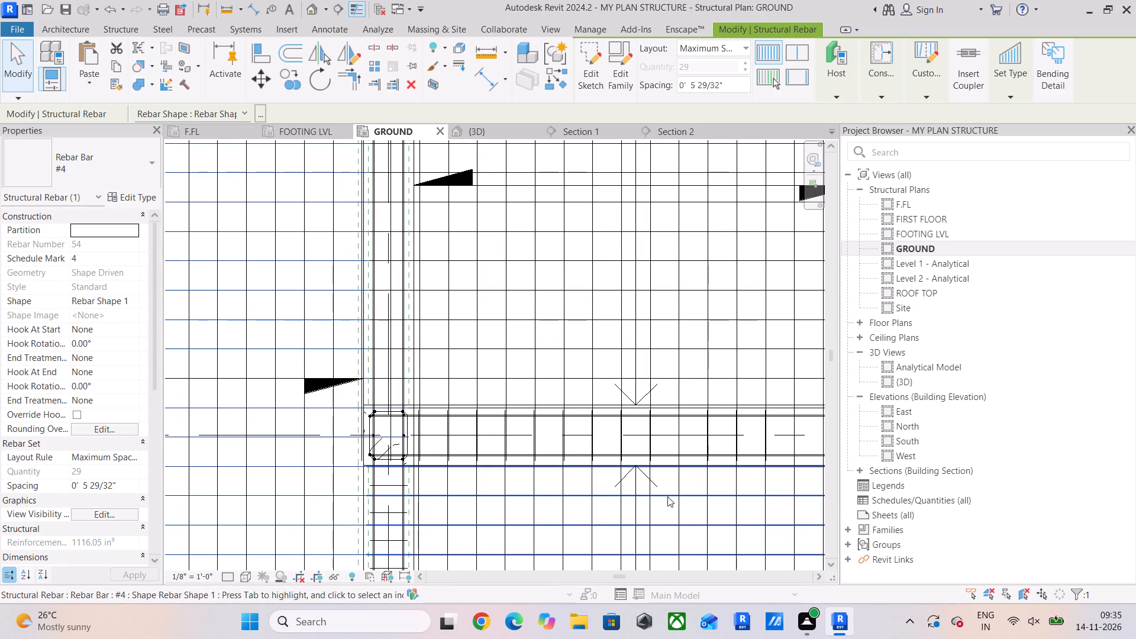
scroll(683, 484, down, 2)
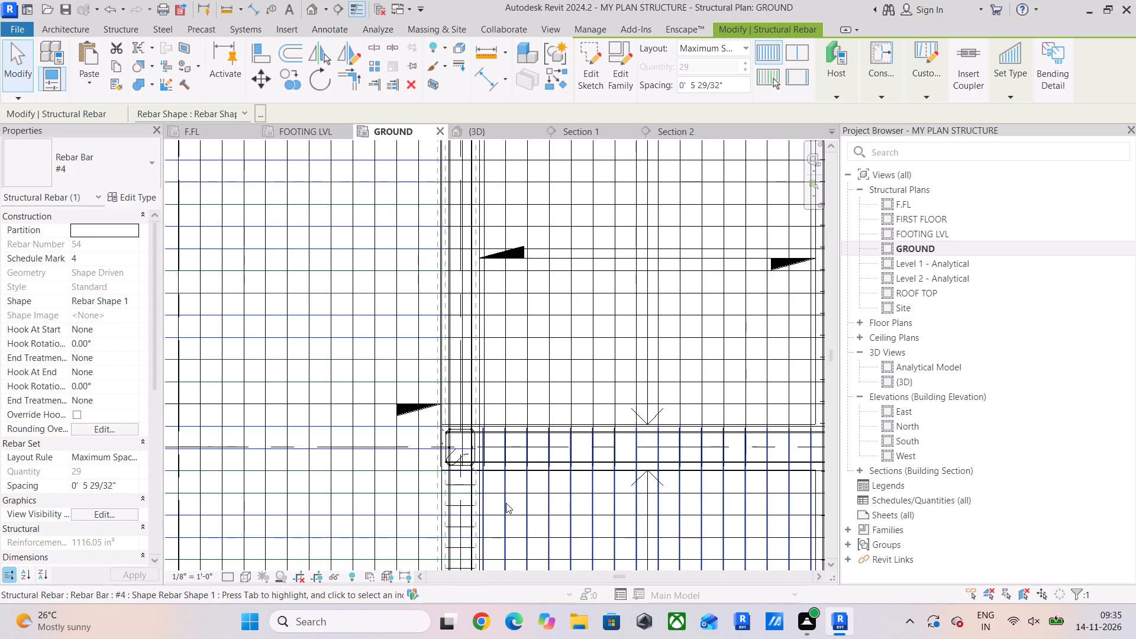
click(496, 490)
scroll(639, 485, up, 4)
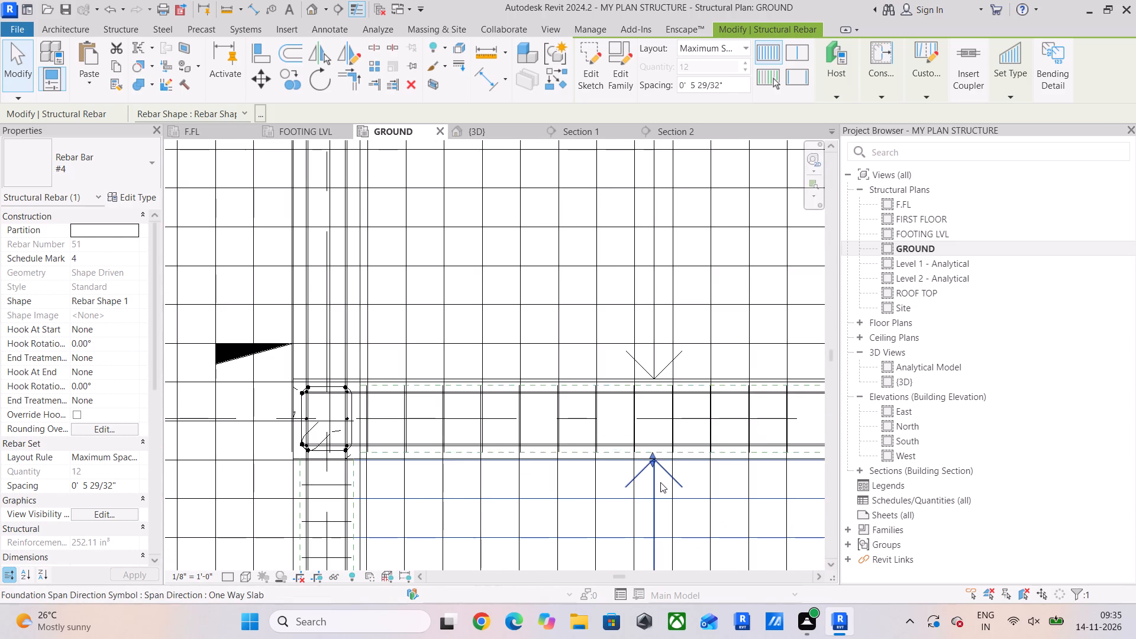
scroll(660, 482, up, 3)
middle_drag(635, 483, 725, 480)
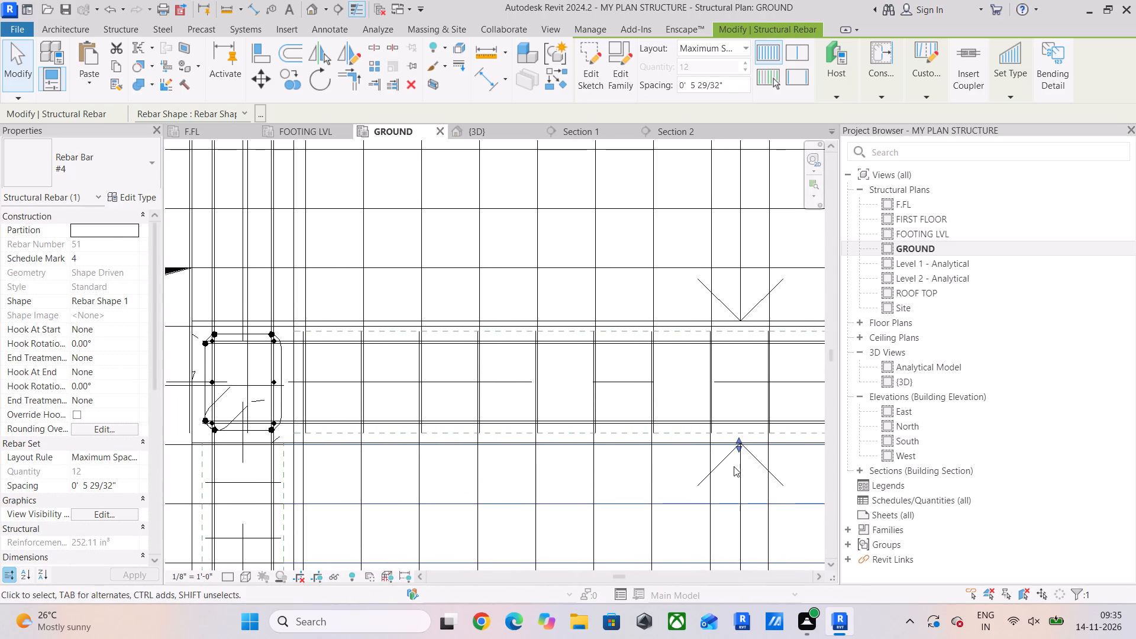
drag(738, 451, 738, 451)
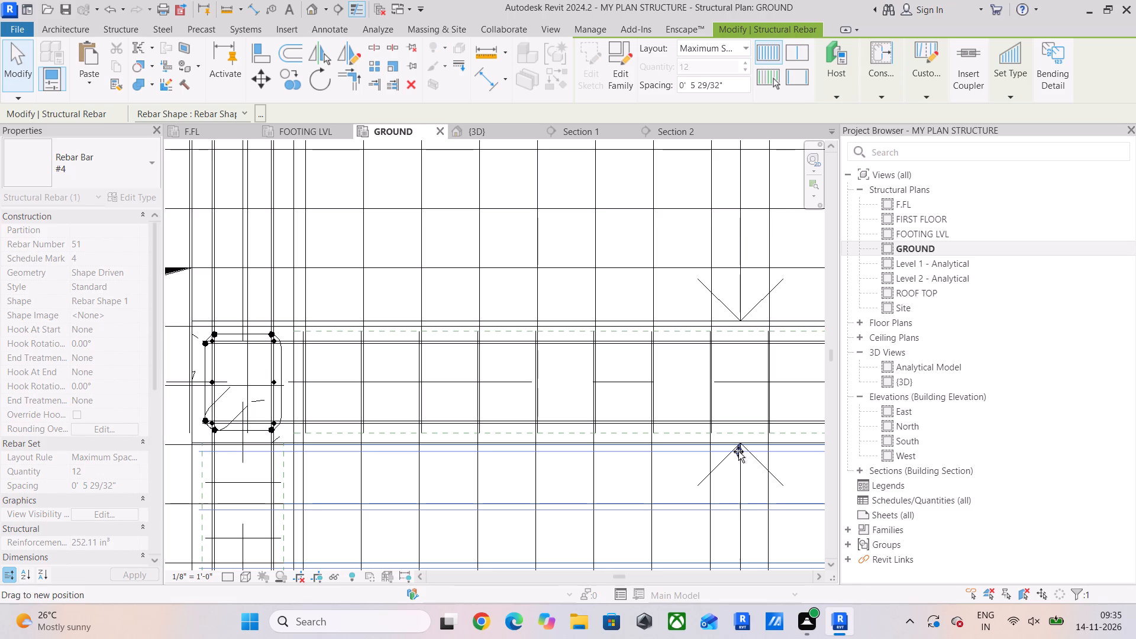
drag(738, 451, 741, 457)
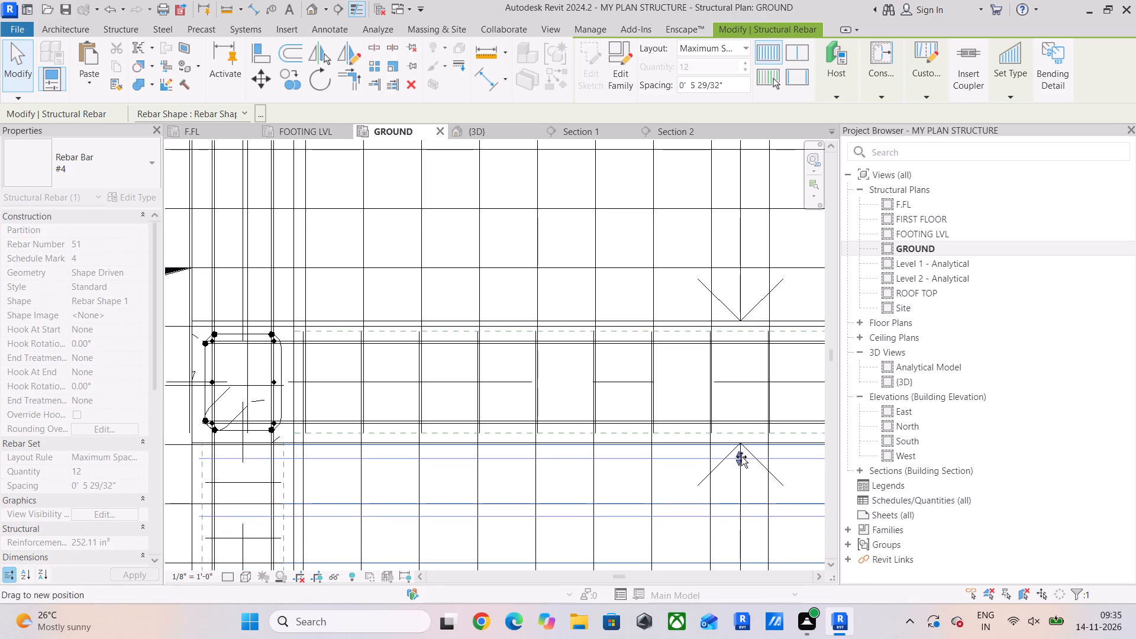
drag(741, 457, 745, 450)
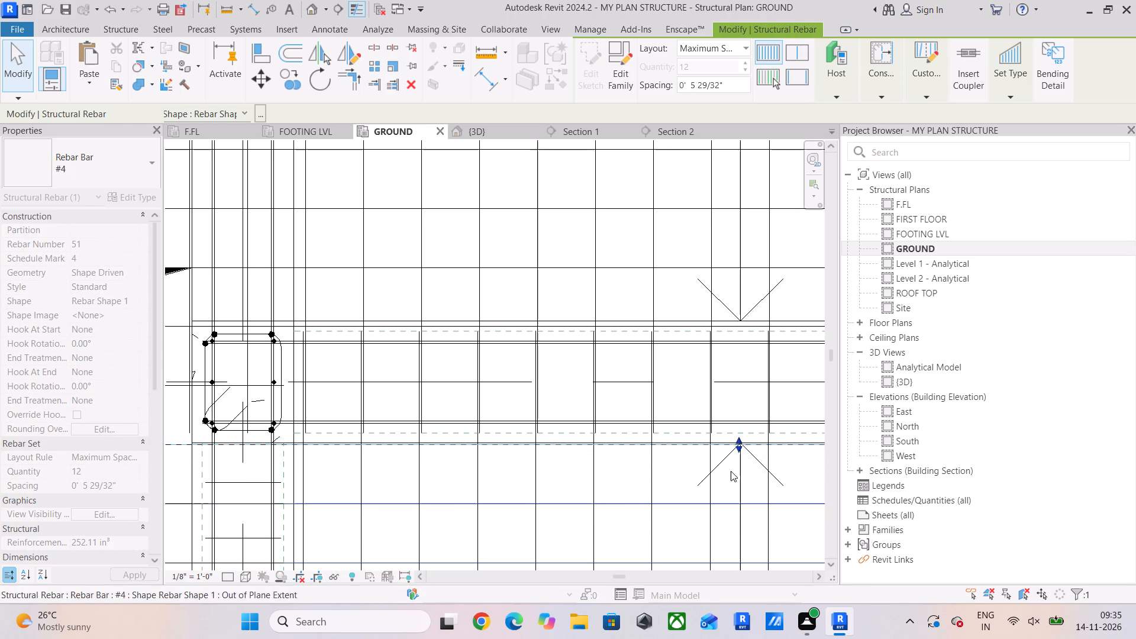
Align the upper end of the vertical beam's #5 stirrup set with the horizontal #4 slab bar just below the column.
scroll(201, 491, up, 5)
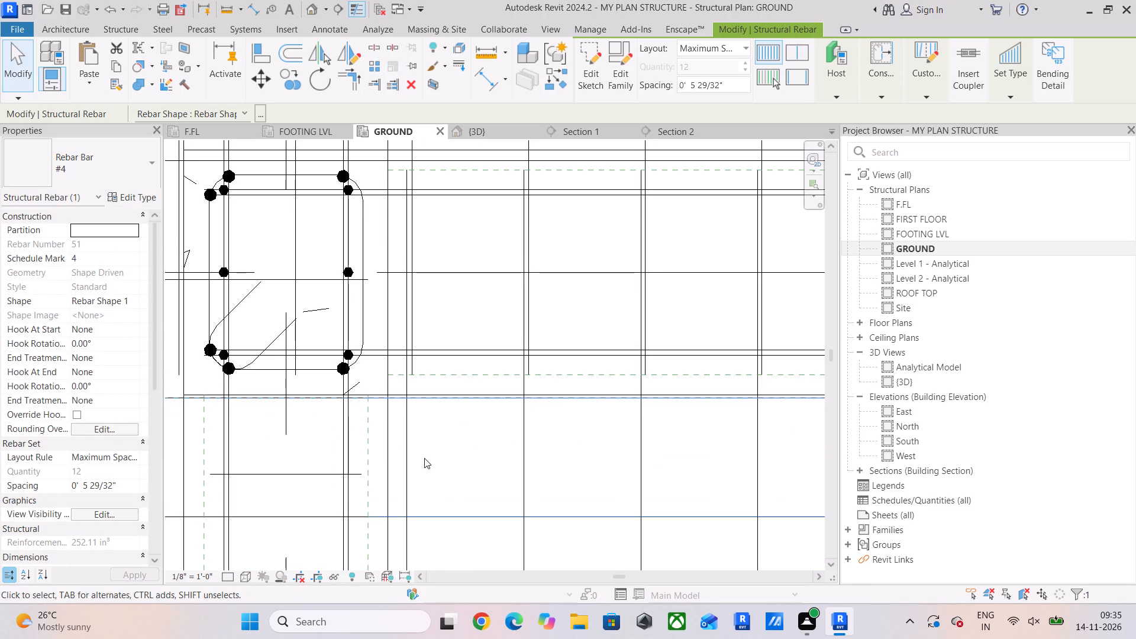
click(434, 454)
click(302, 476)
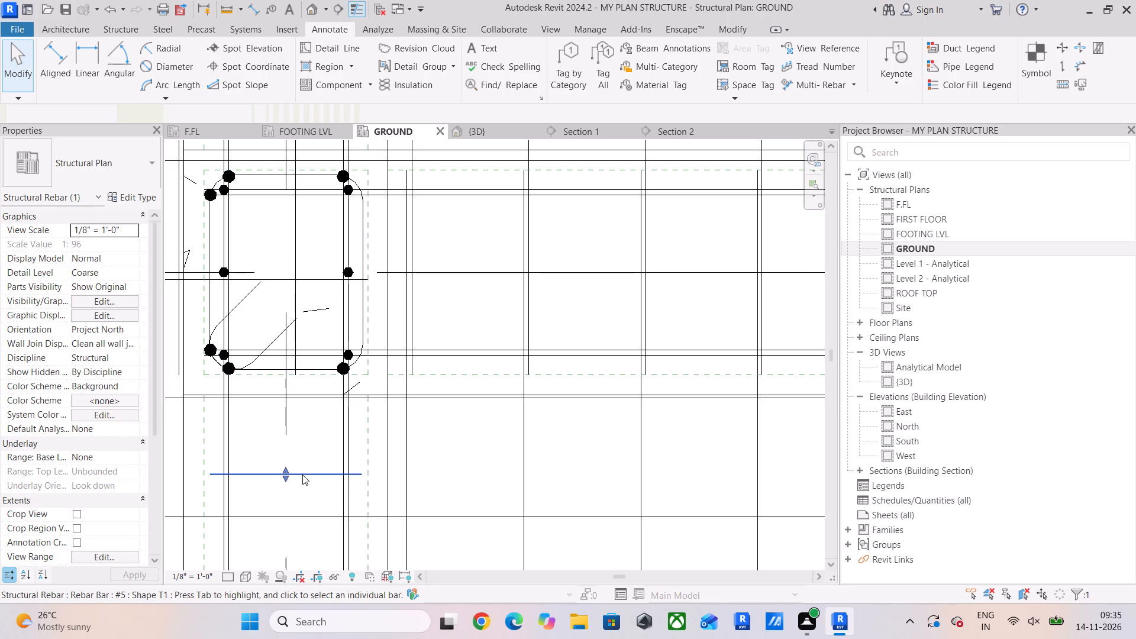
drag(289, 469, 301, 401)
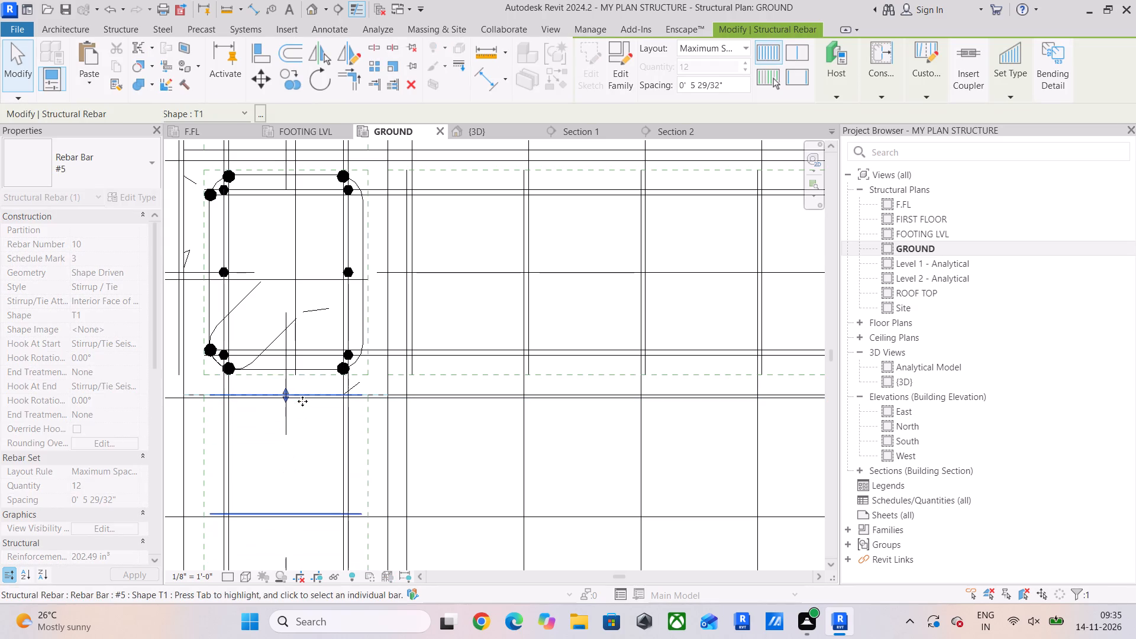
click(289, 398)
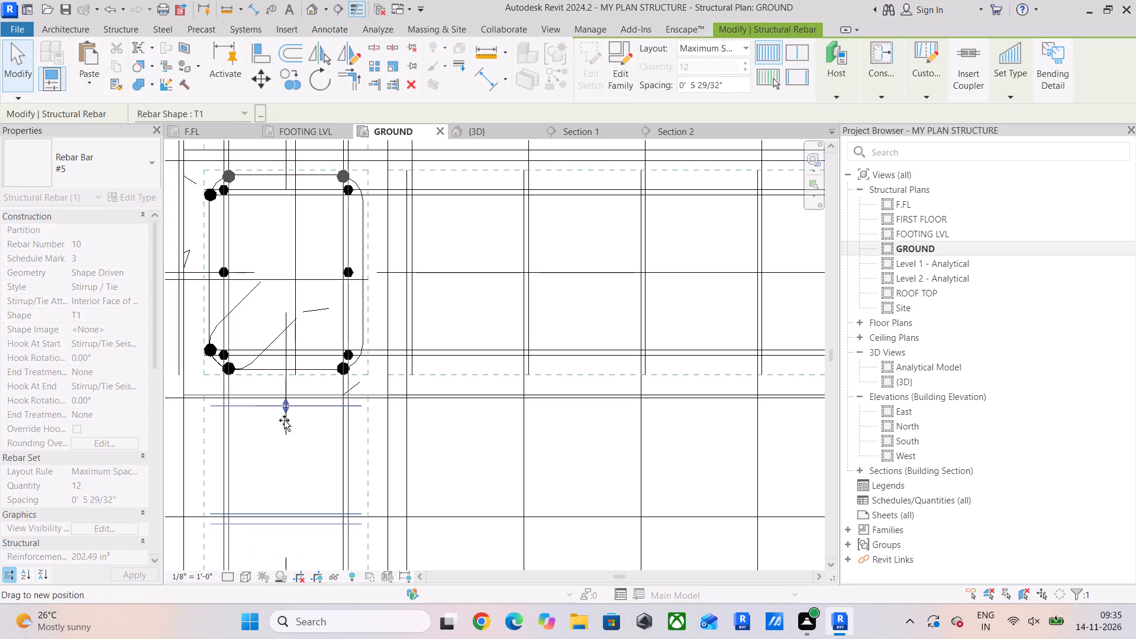
click(468, 434)
Examine how the lower bay's vertical #4 slab bar set meets the horizontal beam beside the column.
scroll(469, 434, down, 4)
middle_drag(484, 457, 456, 422)
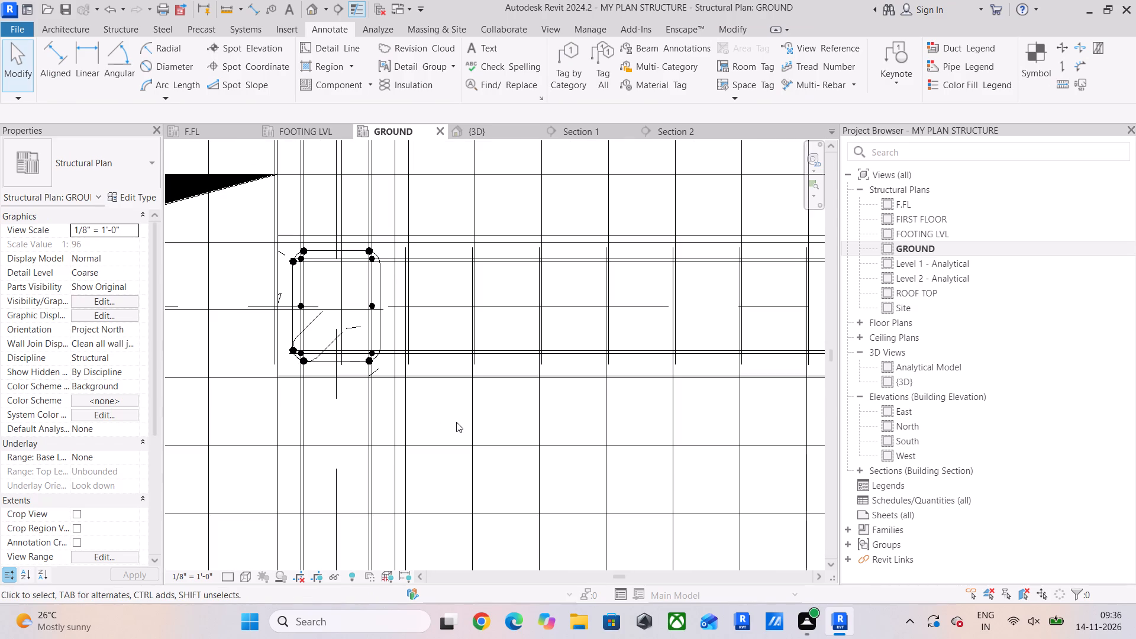
scroll(463, 435, down, 4)
middle_drag(463, 436, 440, 355)
middle_drag(456, 405, 434, 482)
scroll(474, 340, up, 5)
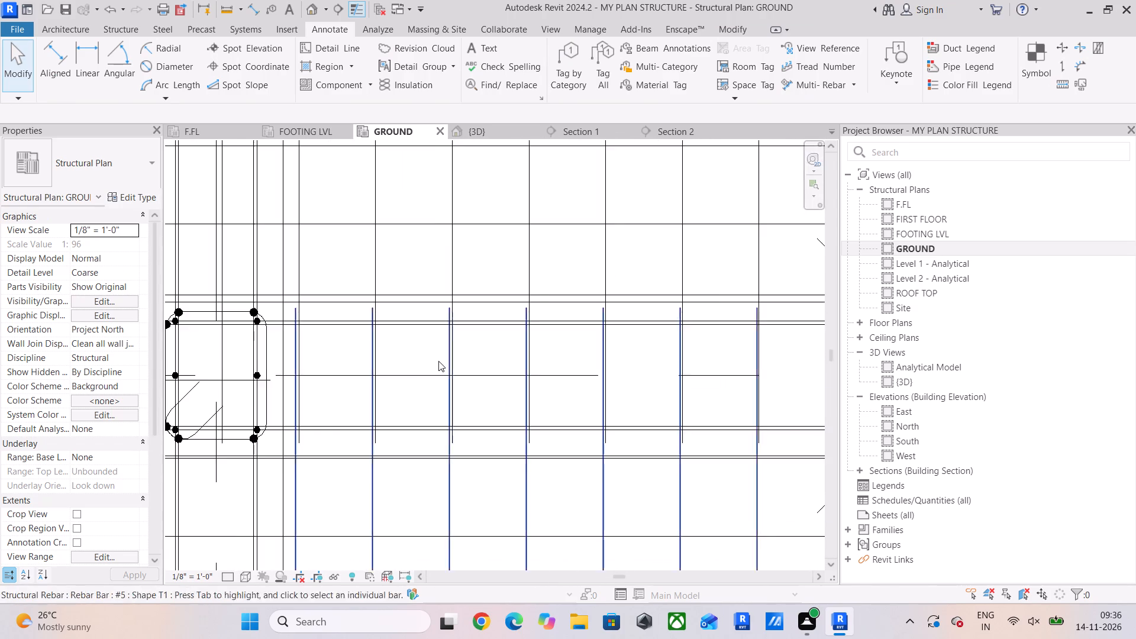
scroll(438, 361, up, 4)
click(456, 354)
scroll(308, 415, down, 5)
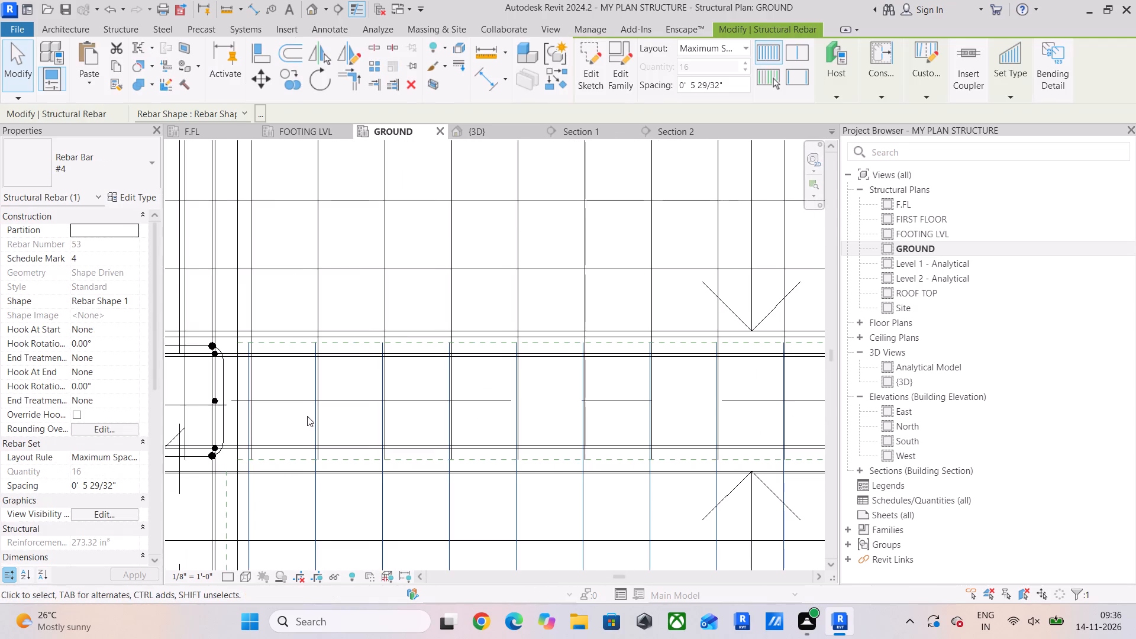
middle_drag(309, 418, 373, 345)
scroll(358, 435, down, 4)
middle_drag(358, 435, 358, 236)
scroll(373, 340, down, 2)
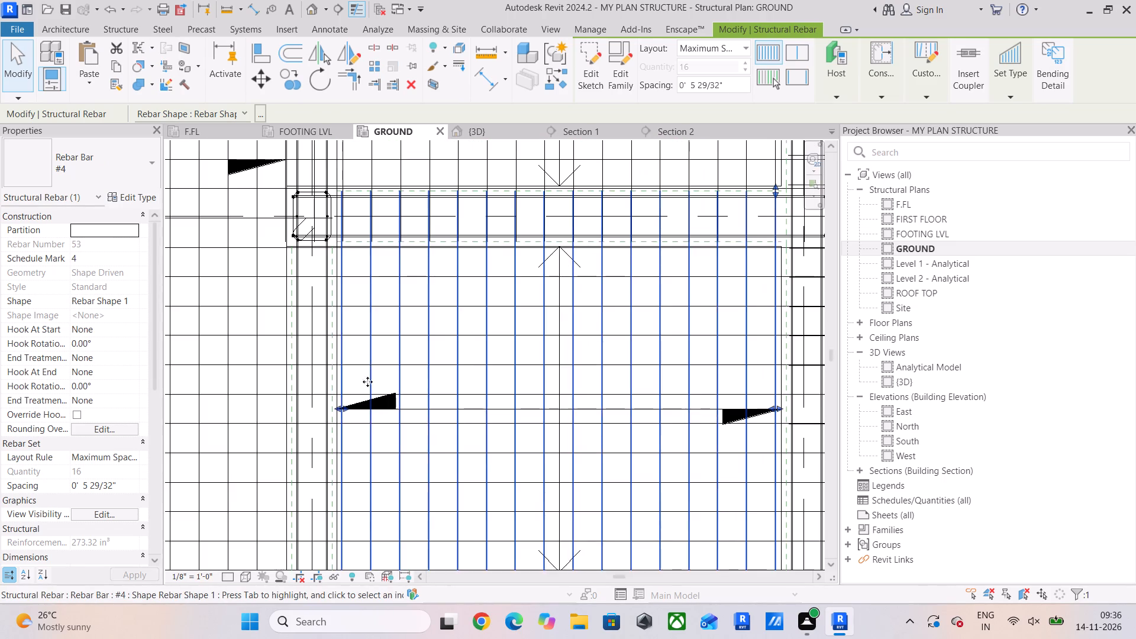
scroll(360, 214, up, 2)
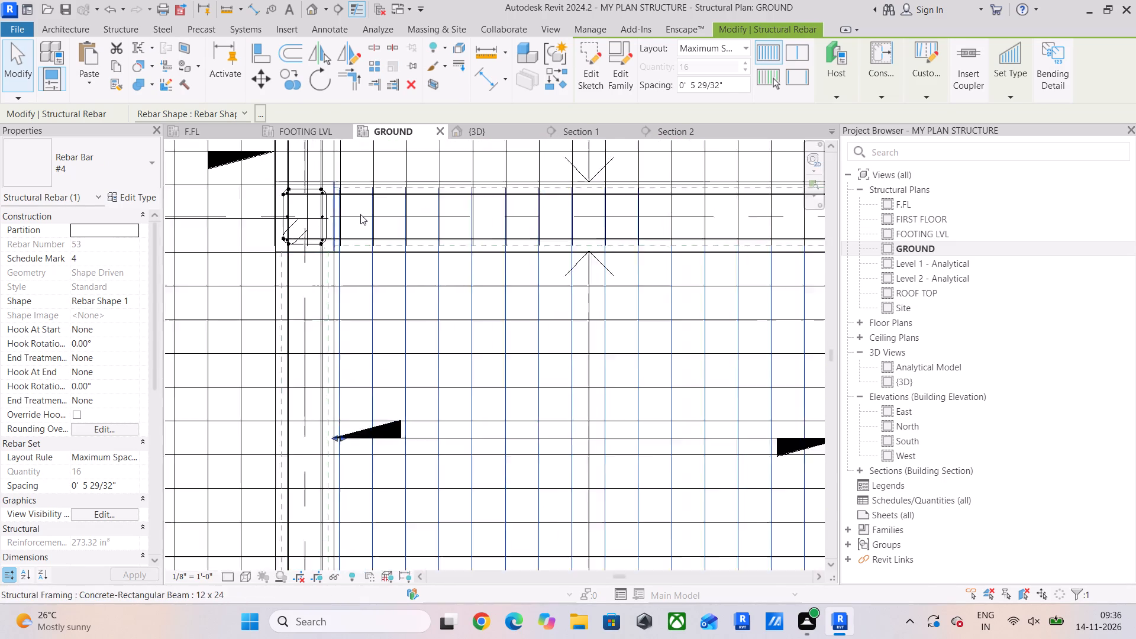
scroll(360, 214, up, 2)
middle_drag(354, 226, 373, 420)
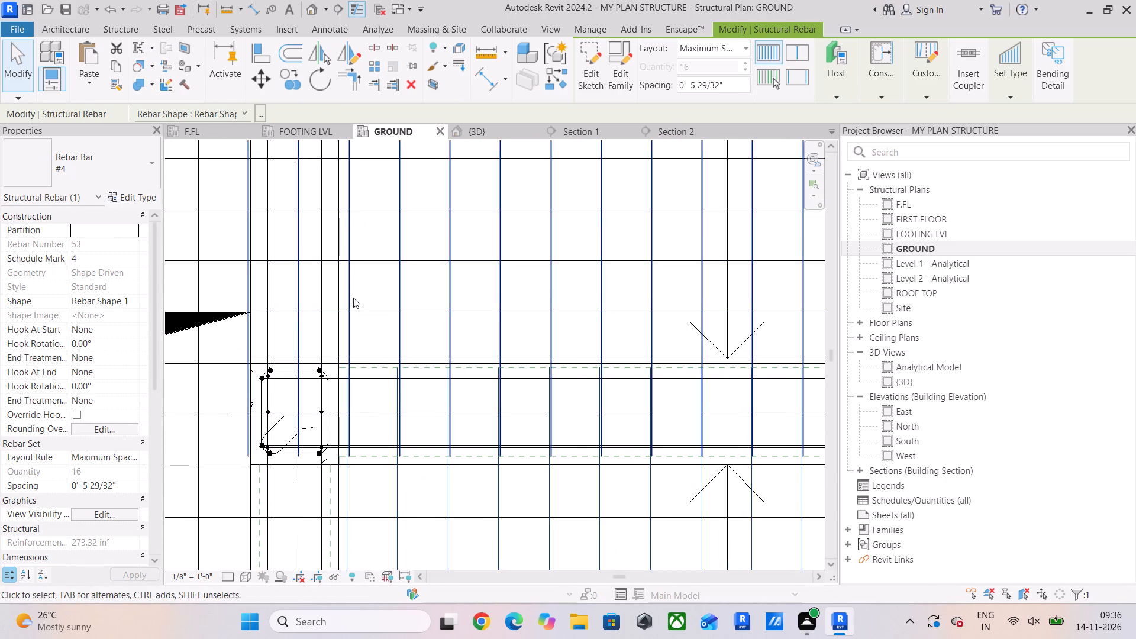
Pull the left end of the upper bay's vertical #4 slab bar set inward to the inner side of the vertical beam.
click(353, 298)
middle_drag(353, 298, 377, 437)
scroll(324, 333, down, 3)
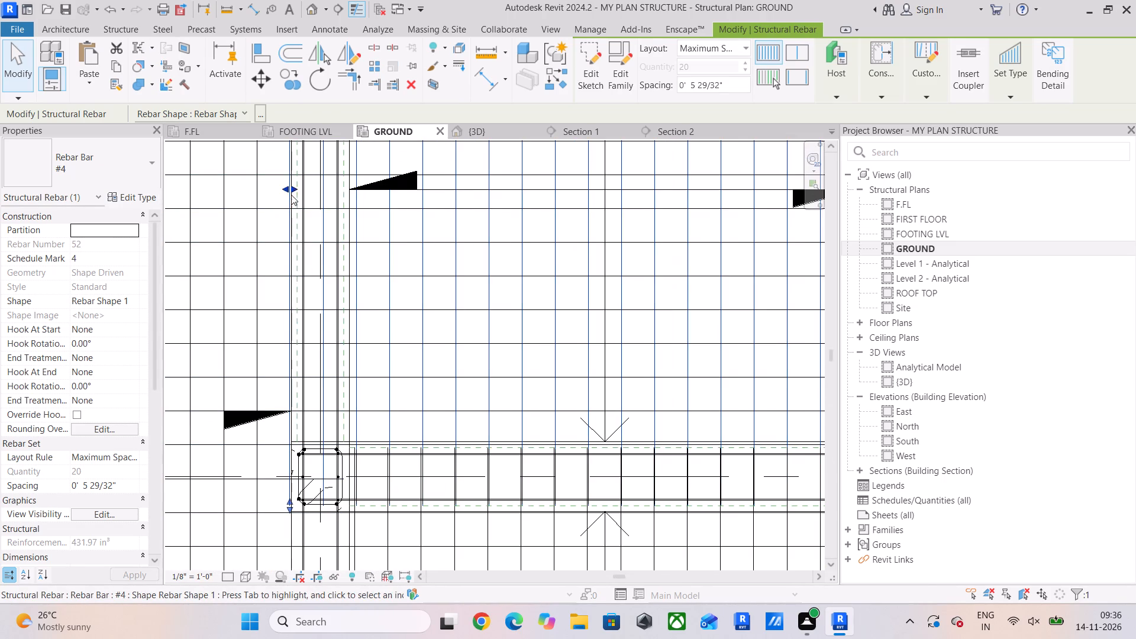
drag(293, 188, 350, 203)
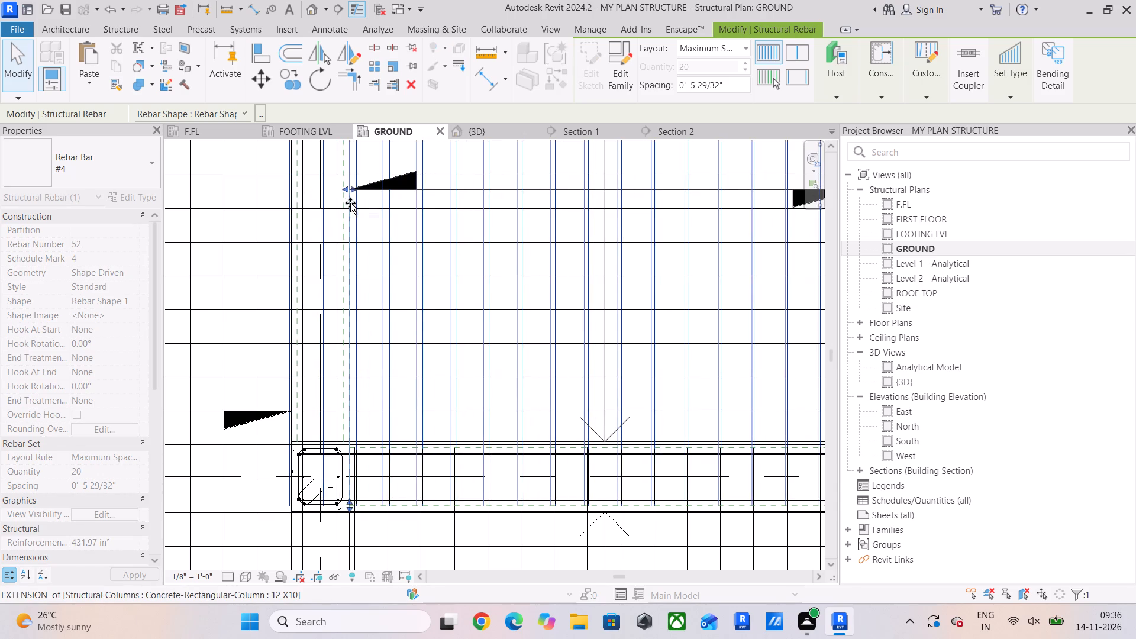
drag(350, 203, 355, 205)
scroll(362, 498, up, 5)
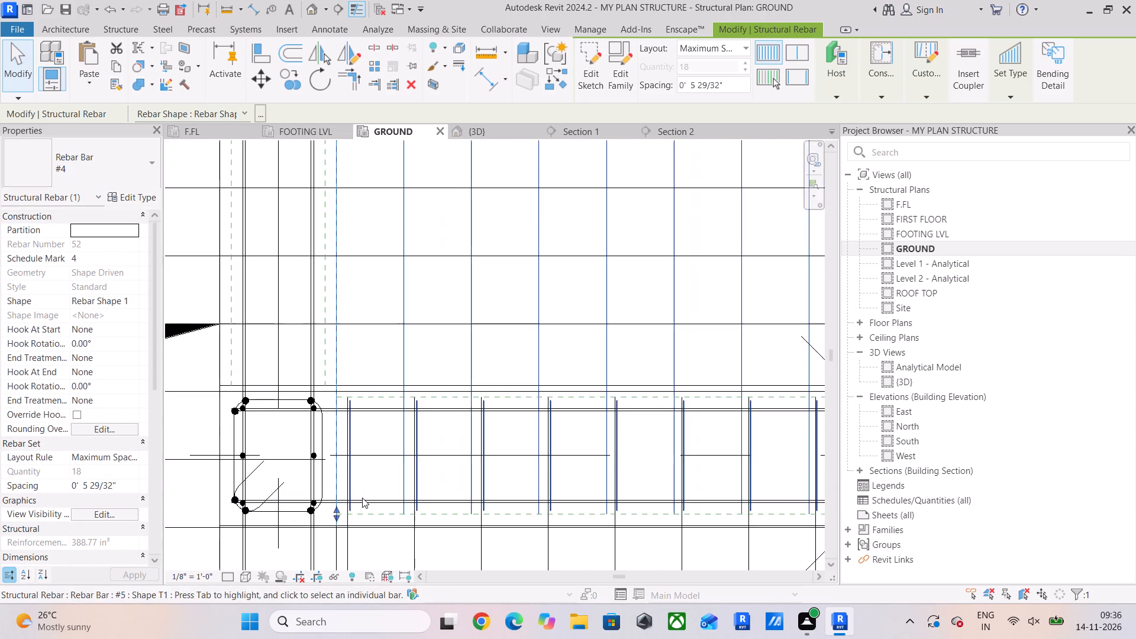
middle_drag(364, 498, 373, 454)
click(392, 385)
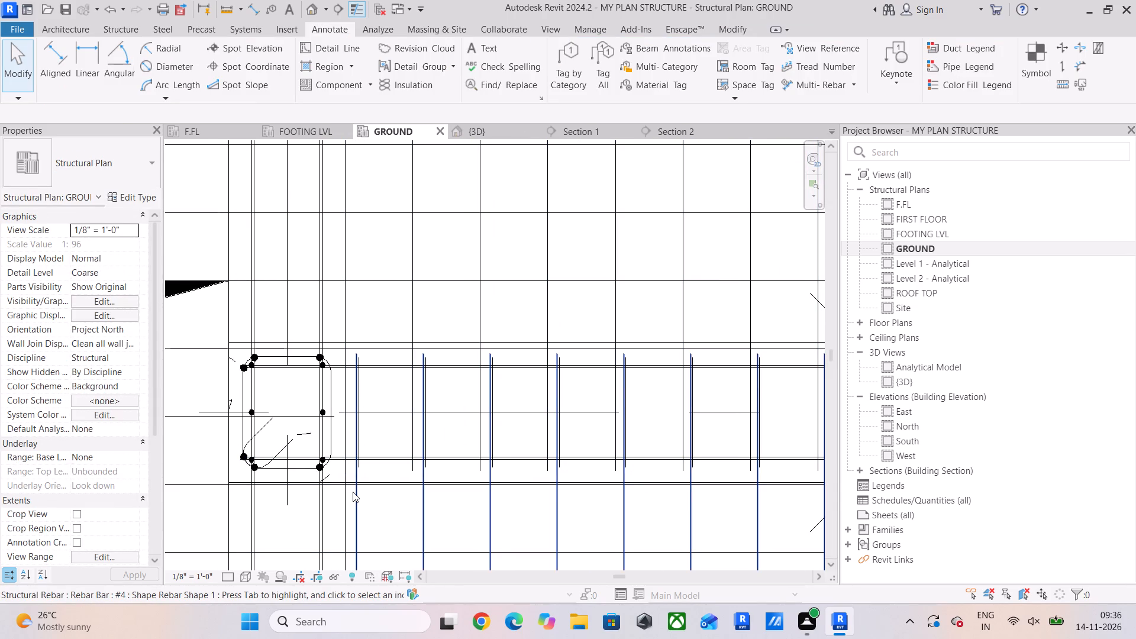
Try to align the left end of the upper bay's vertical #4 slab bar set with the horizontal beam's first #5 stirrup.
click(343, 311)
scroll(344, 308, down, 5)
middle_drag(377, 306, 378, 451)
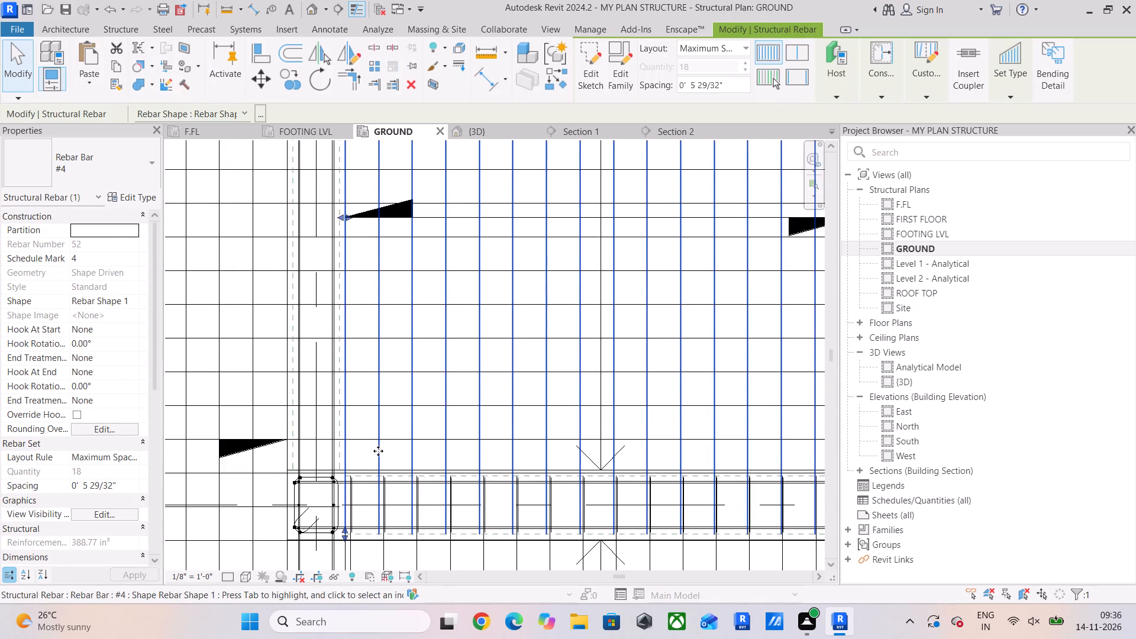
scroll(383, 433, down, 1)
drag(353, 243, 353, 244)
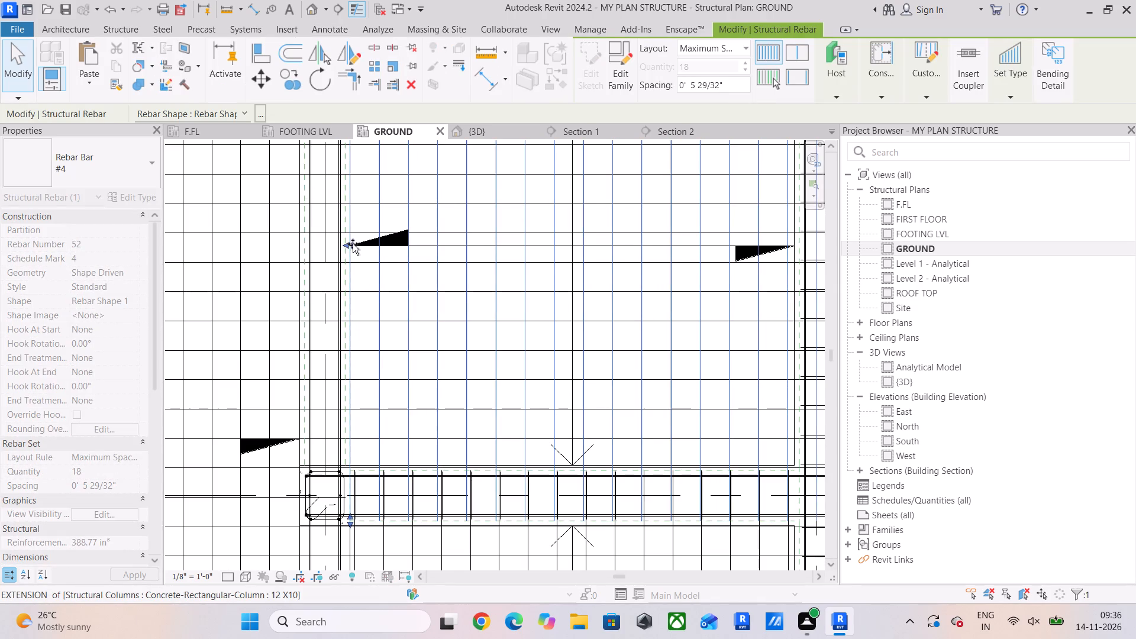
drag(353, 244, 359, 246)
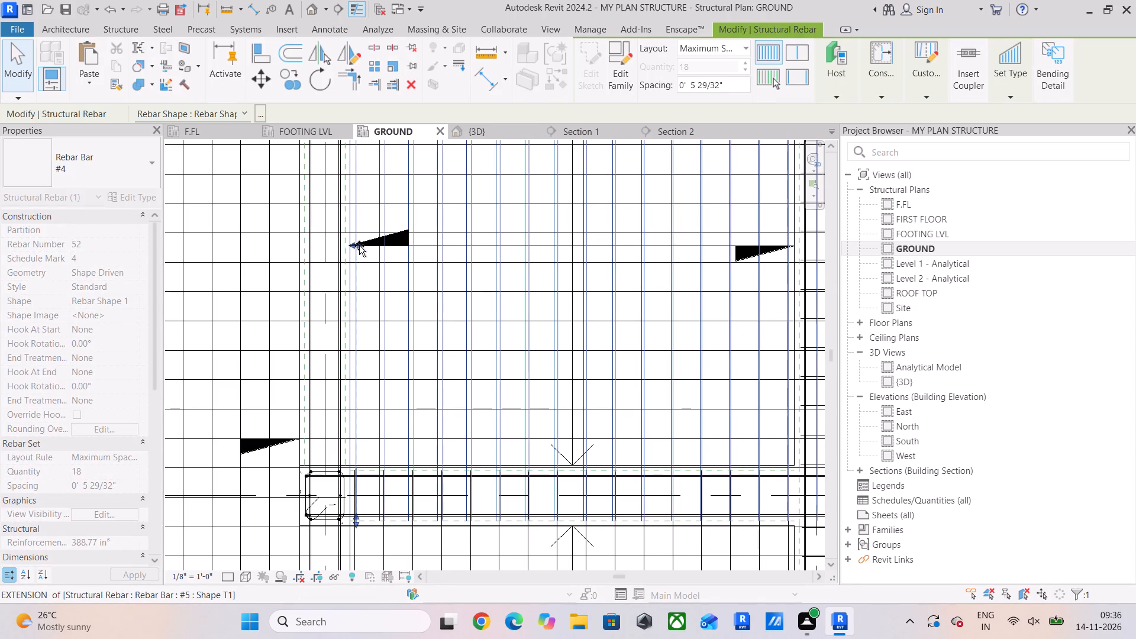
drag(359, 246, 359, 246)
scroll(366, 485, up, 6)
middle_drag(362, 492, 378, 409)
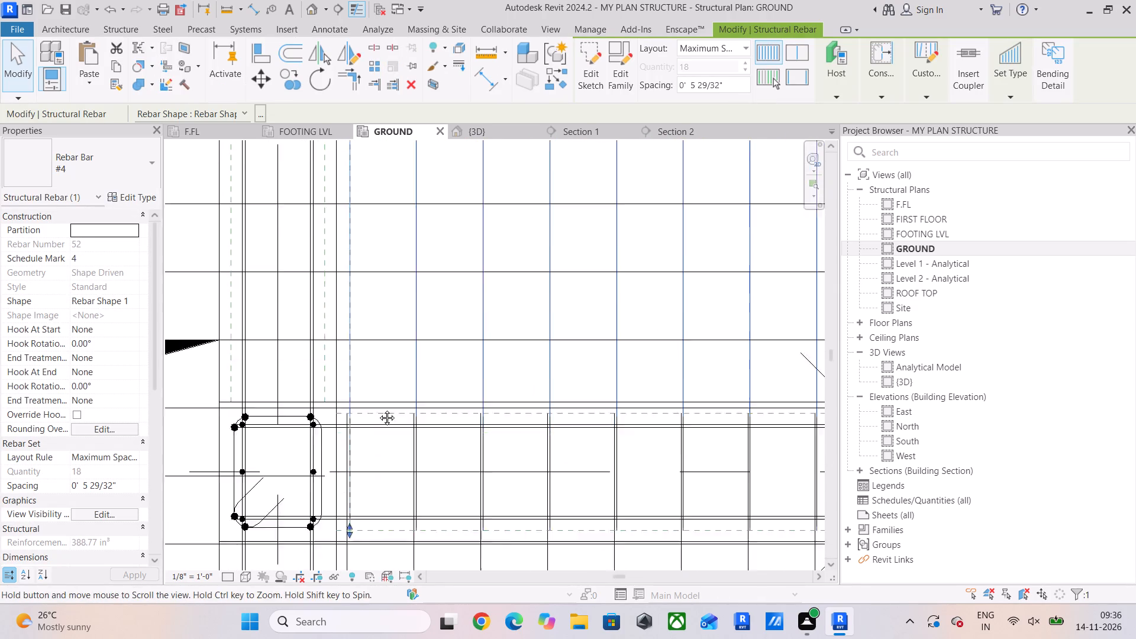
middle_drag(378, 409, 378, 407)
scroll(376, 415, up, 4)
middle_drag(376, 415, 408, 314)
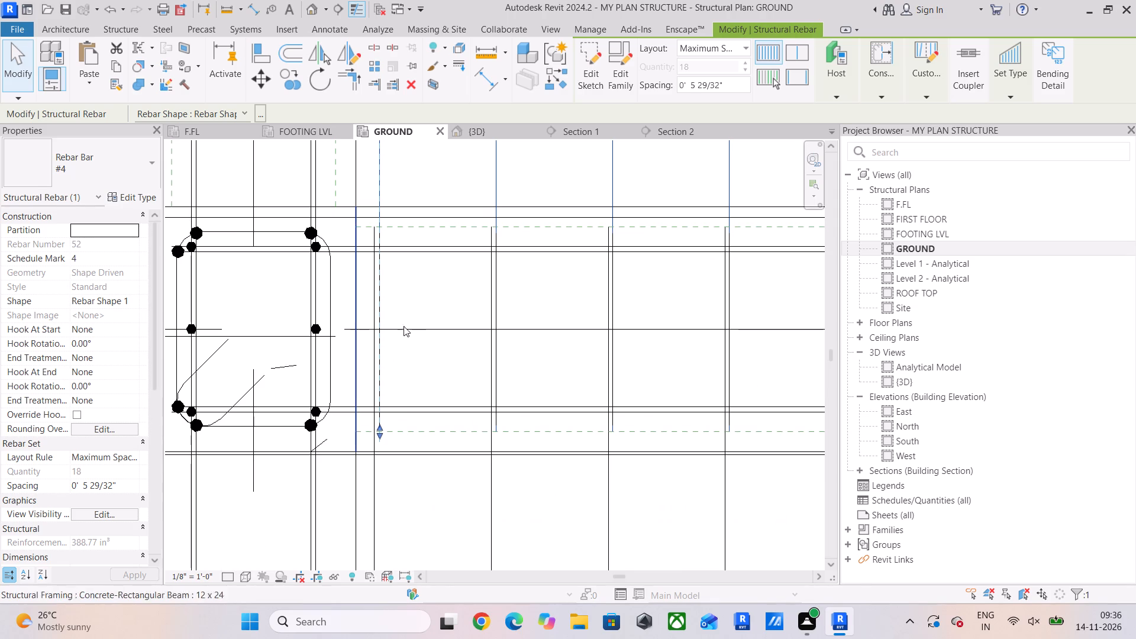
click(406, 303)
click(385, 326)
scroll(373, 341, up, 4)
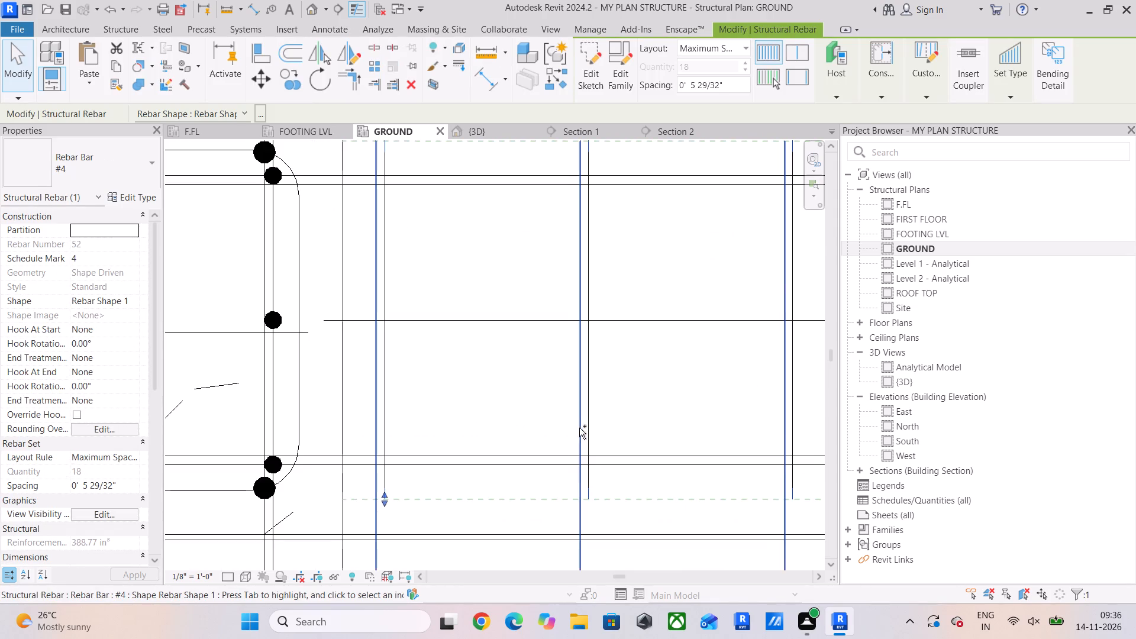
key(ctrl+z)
Align the left end of the horizontal beam's #5 stirrup set with the lower bay's first vertical #4 slab bar.
scroll(385, 504, up, 9)
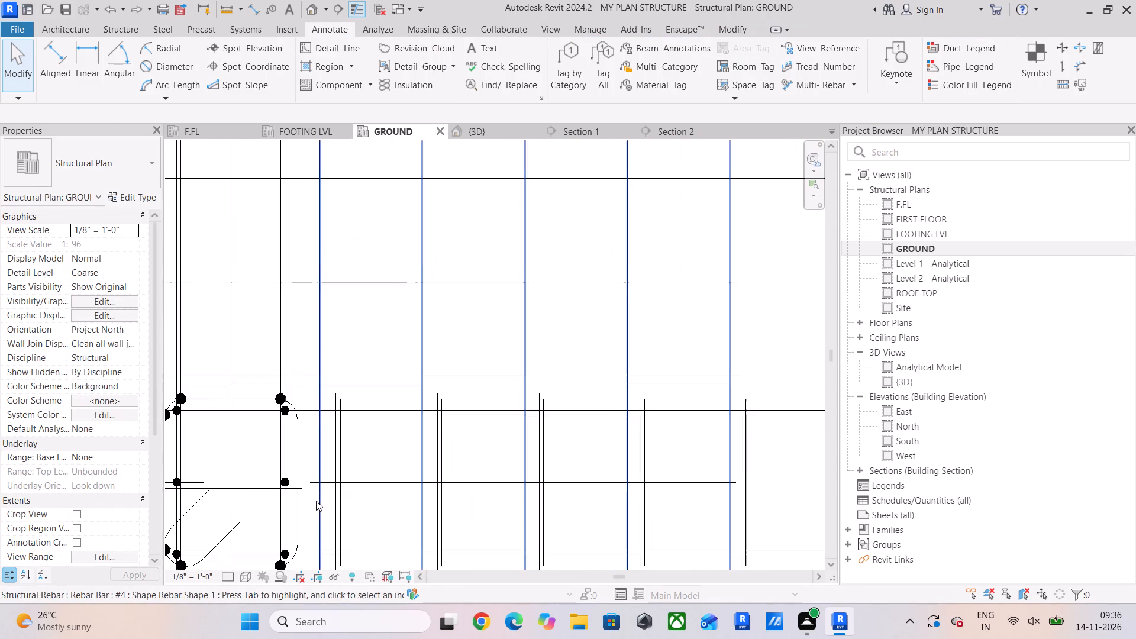
click(344, 490)
middle_drag(357, 489, 428, 418)
scroll(414, 427, up, 5)
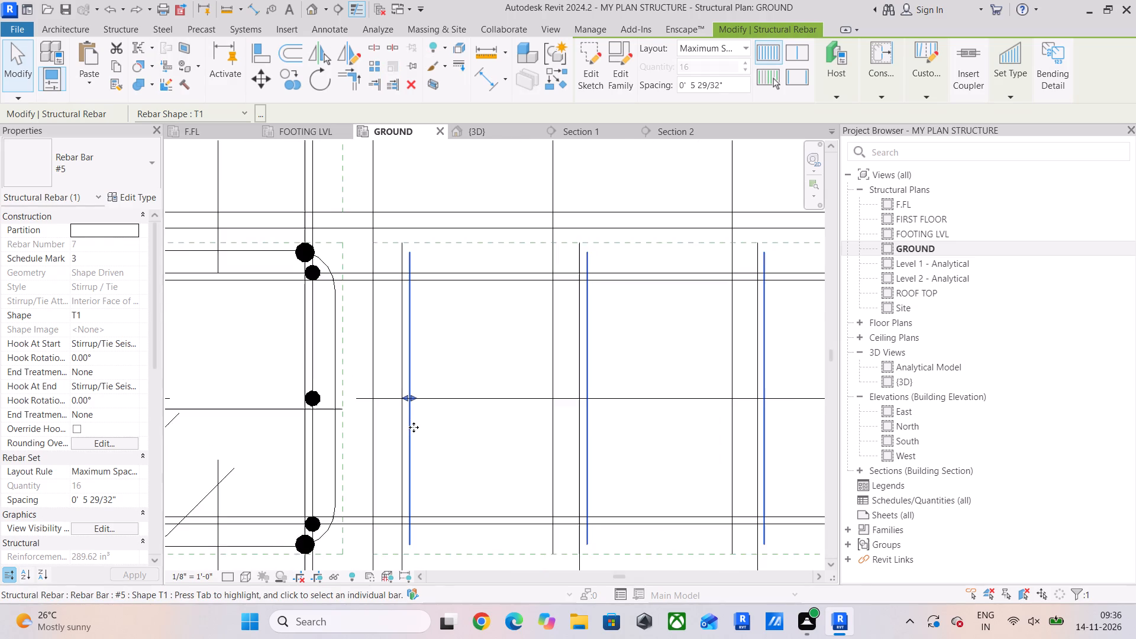
scroll(404, 414, up, 4)
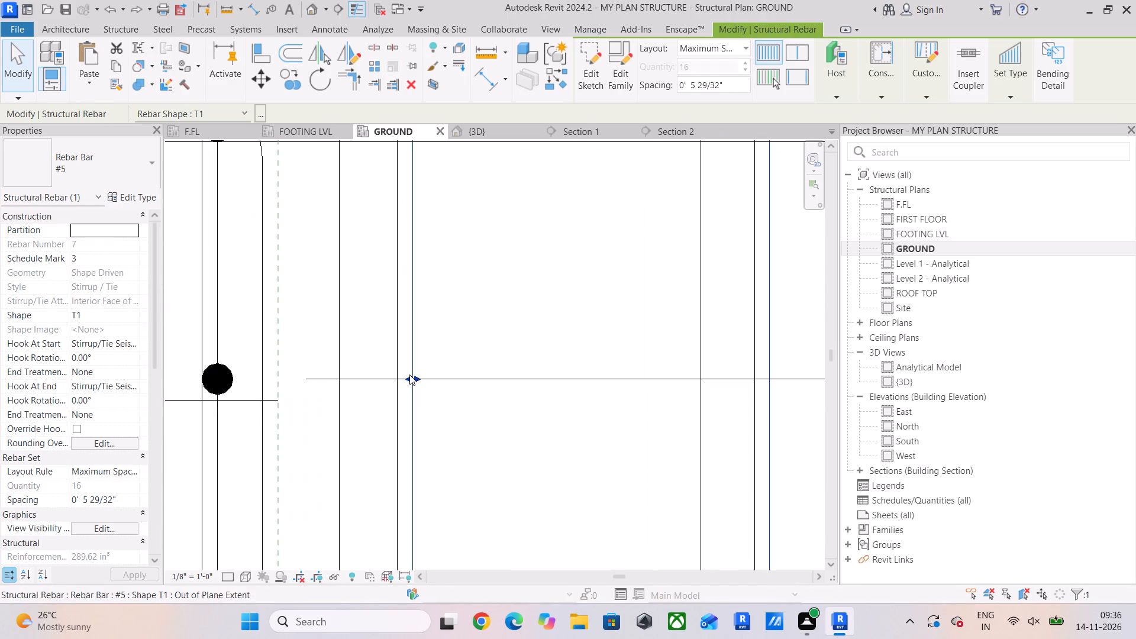
drag(409, 375, 398, 381)
scroll(461, 337, down, 5)
middle_drag(463, 337, 457, 400)
click(472, 366)
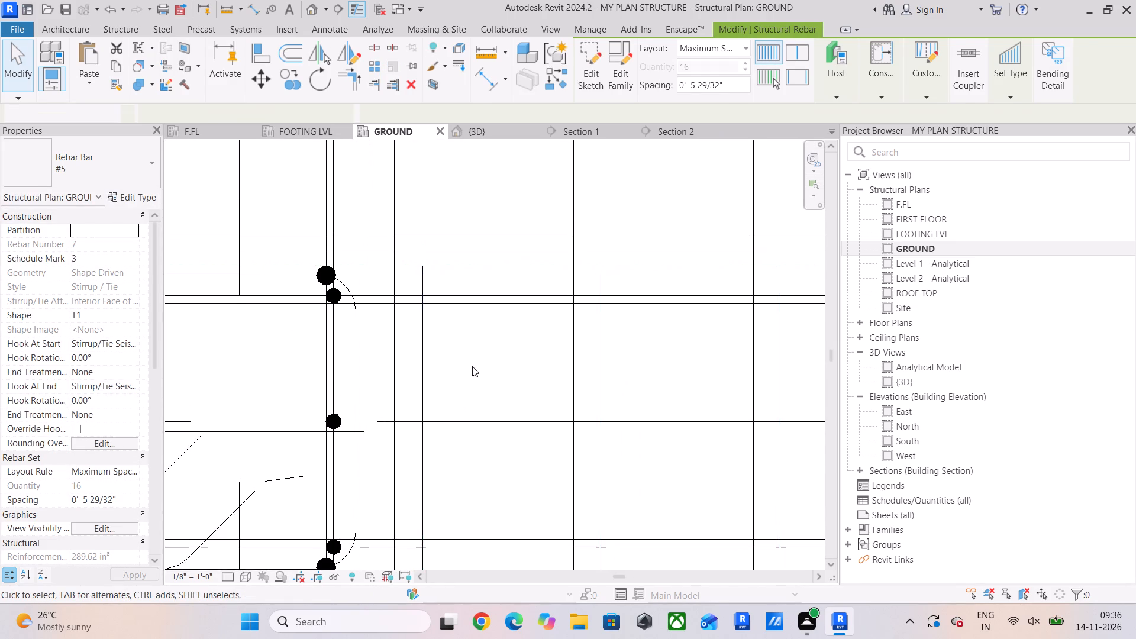
Align the left end of the upper bay's vertical #4 slab bar set with the lower bay's first vertical #4 bar.
scroll(472, 371, down, 1)
click(406, 230)
scroll(407, 230, down, 7)
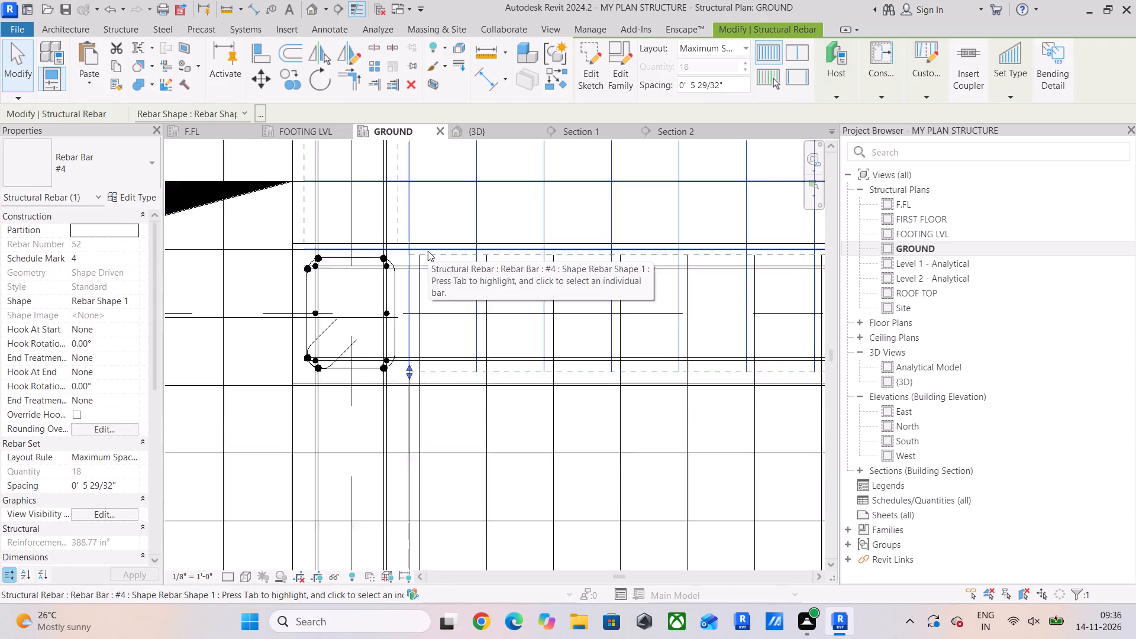
scroll(428, 251, down, 2)
middle_drag(431, 269, 401, 445)
scroll(405, 389, down, 5)
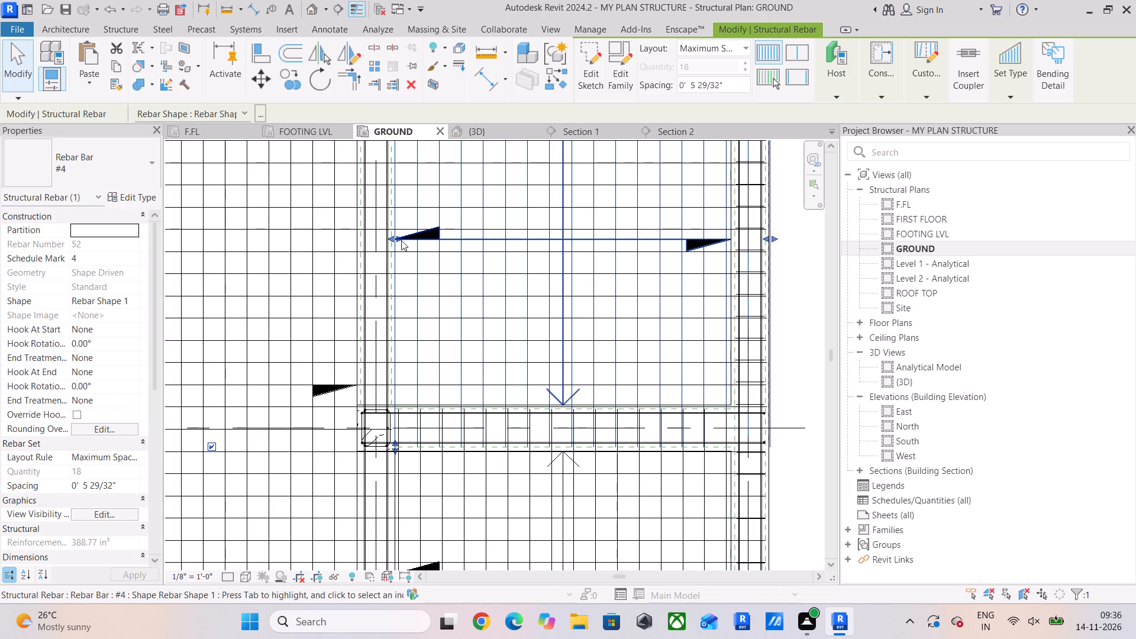
click(401, 240)
scroll(424, 408, up, 9)
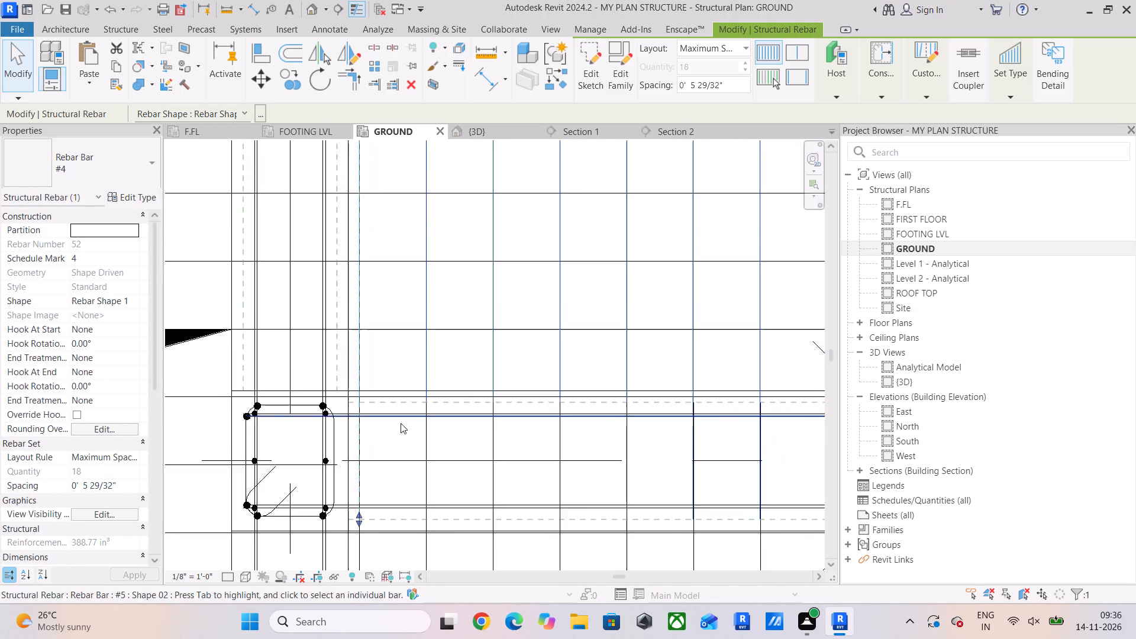
click(389, 353)
Examine the alignment of the vertical #4 slab bars and #5 stirrups at the horizontal beam's right end.
scroll(421, 379, down, 6)
middle_drag(602, 390, 436, 396)
middle_drag(677, 425, 398, 444)
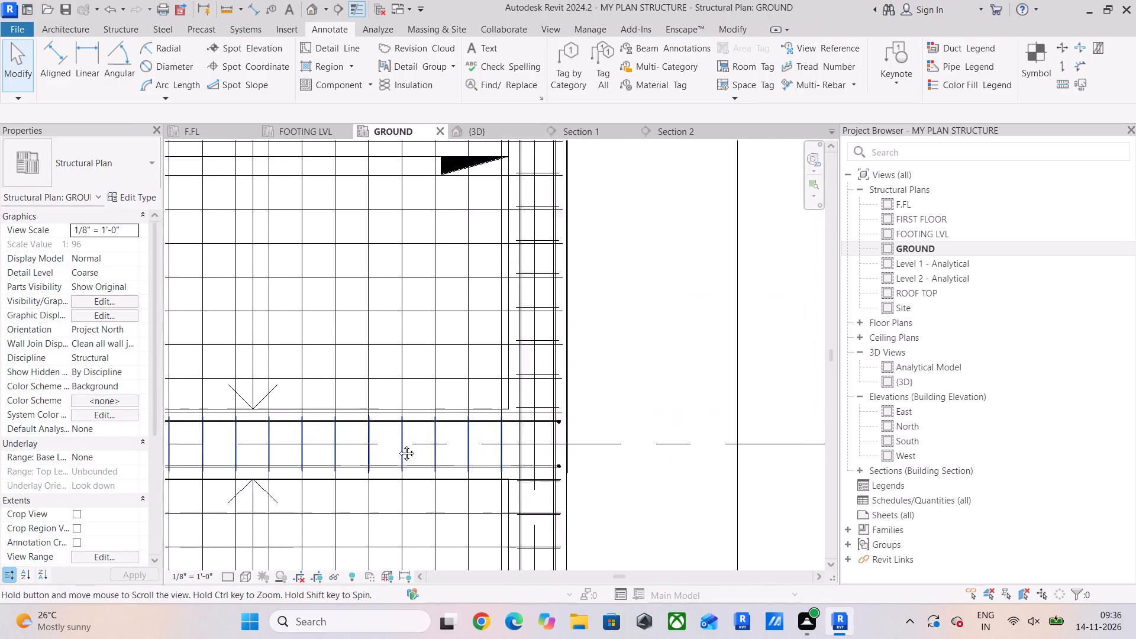
middle_drag(398, 444, 382, 444)
scroll(556, 444, up, 5)
middle_drag(414, 468, 502, 482)
scroll(408, 434, up, 5)
scroll(495, 466, up, 5)
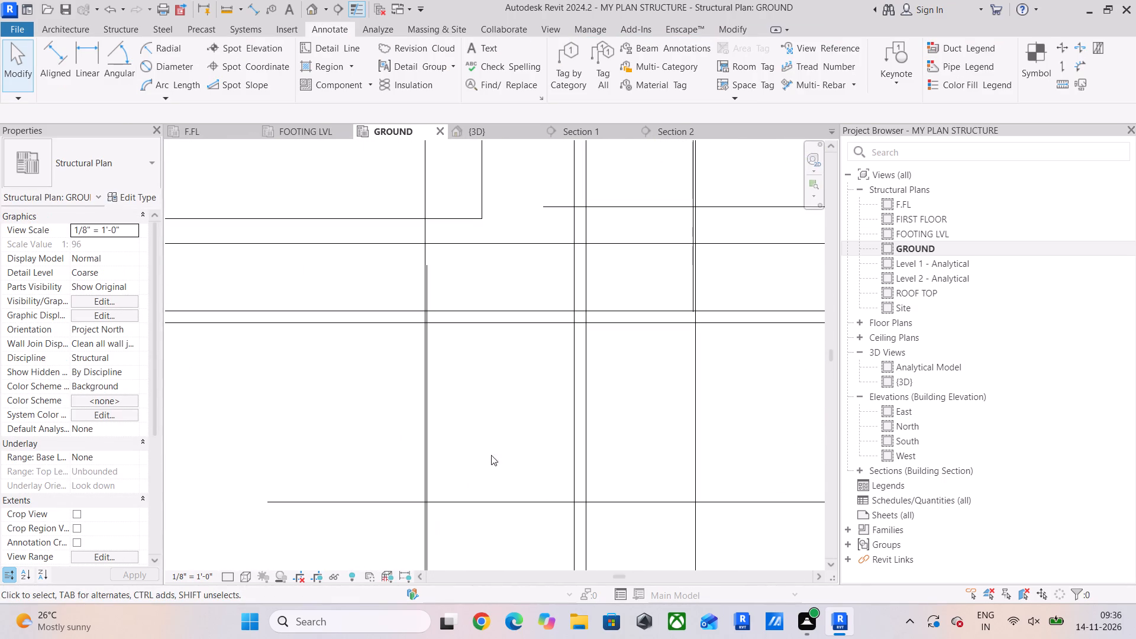
click(435, 434)
middle_drag(437, 437, 495, 364)
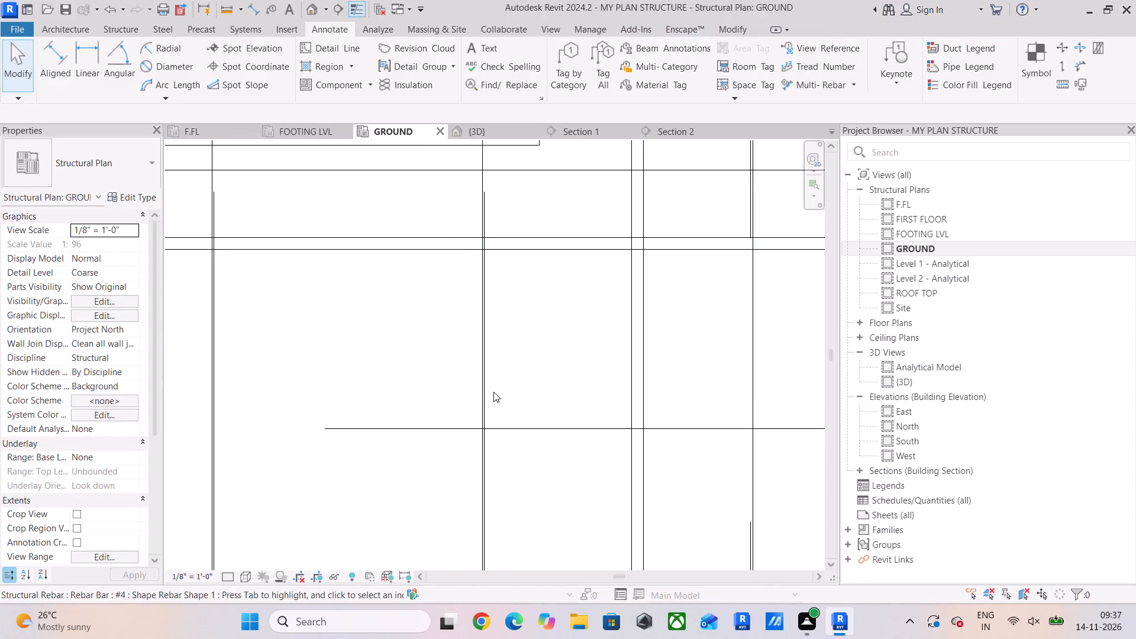
click(489, 399)
scroll(498, 402, down, 7)
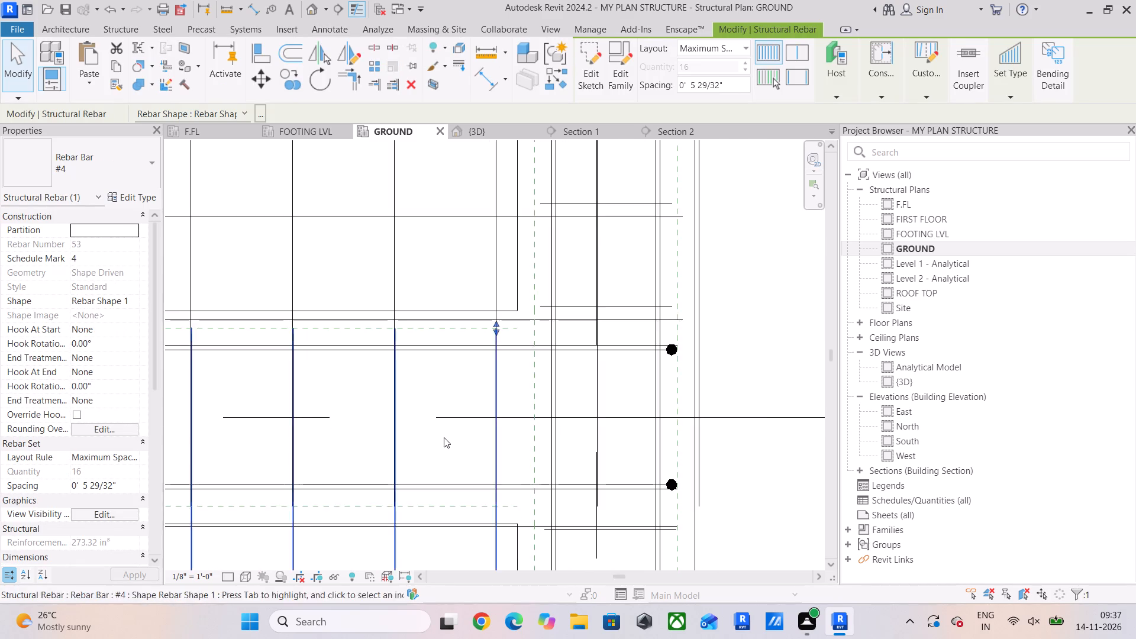
Pull the right end of the upper bay's vertical #4 slab bar set inward, off the right-hand vertical beam to the slab edge.
scroll(383, 358, up, 3)
click(401, 259)
scroll(556, 346, down, 5)
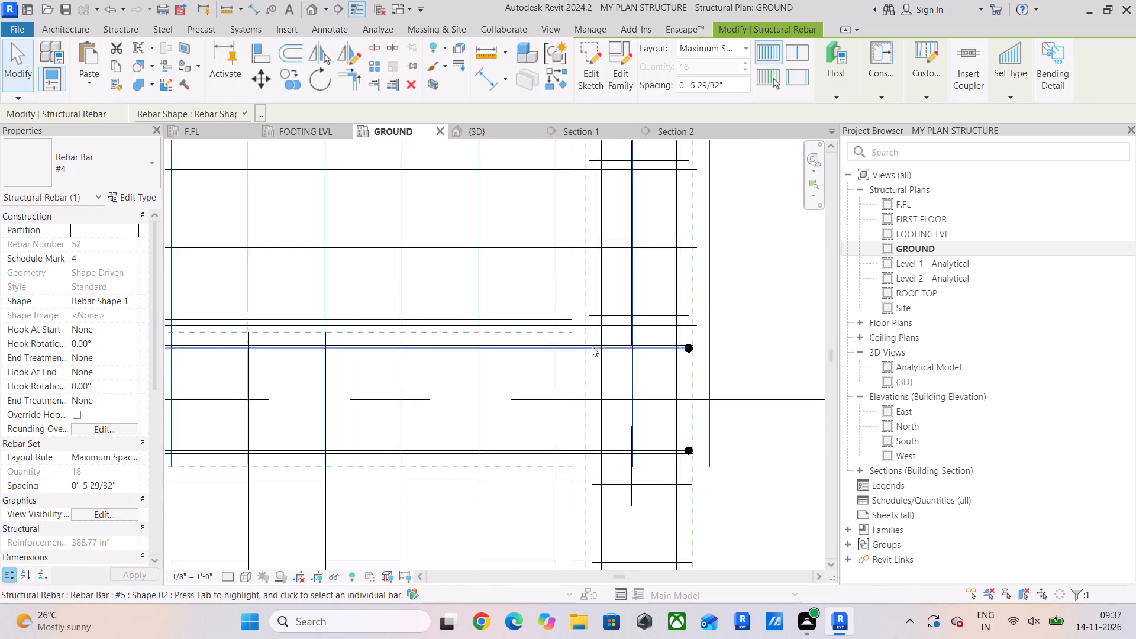
scroll(592, 346, down, 5)
middle_drag(608, 377, 589, 564)
scroll(608, 495, down, 3)
drag(619, 317, 609, 322)
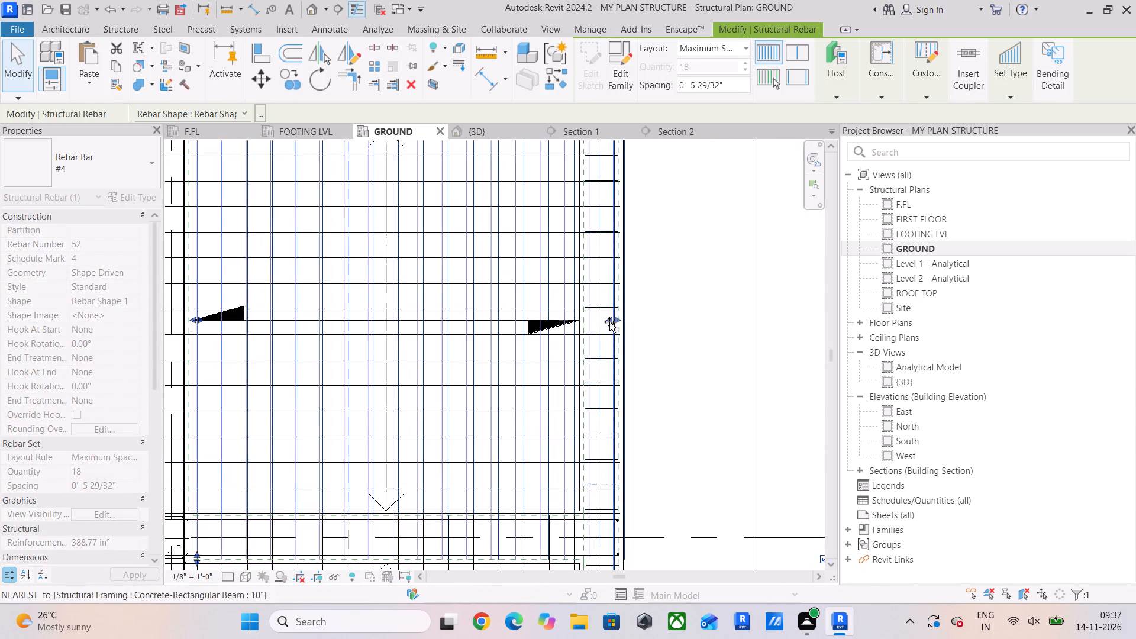
drag(609, 322, 564, 337)
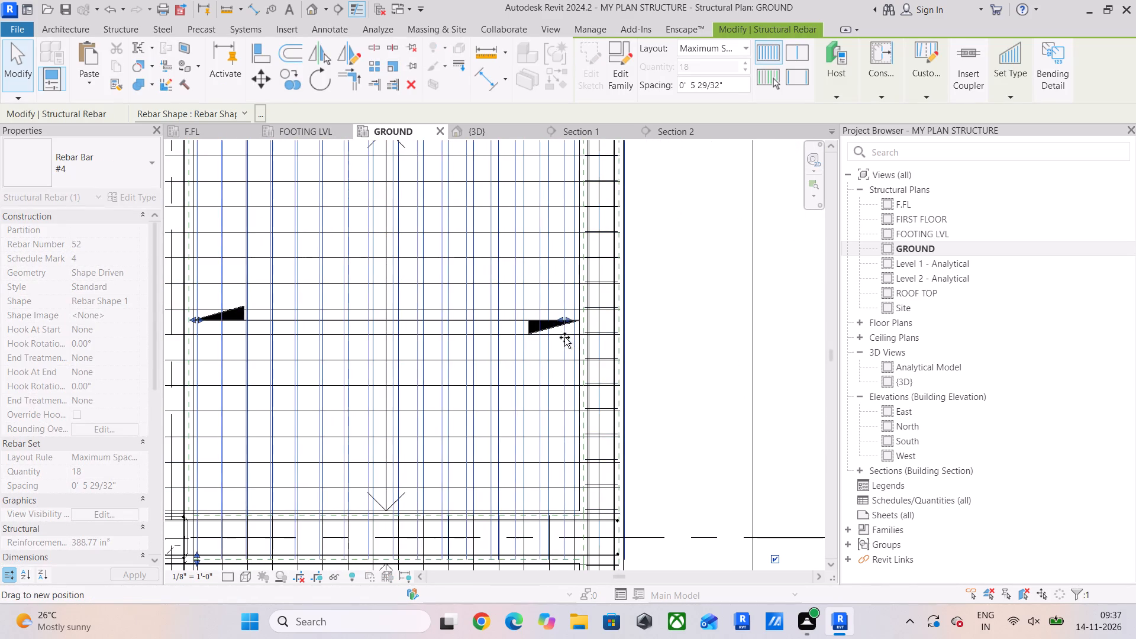
drag(564, 337, 568, 338)
scroll(562, 479, up, 5)
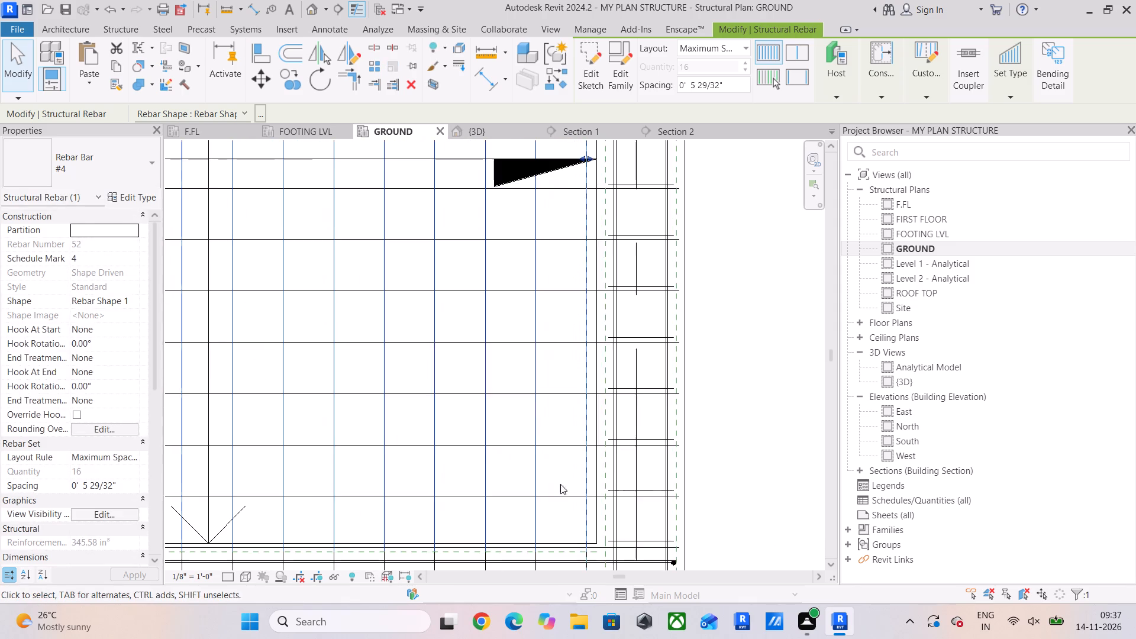
Align the upper end of the right-hand vertical beam's #5 stirrup set, below the horizontal beam, with the adjacent horizontal #4 slab bar.
click(549, 535)
middle_drag(549, 529, 556, 293)
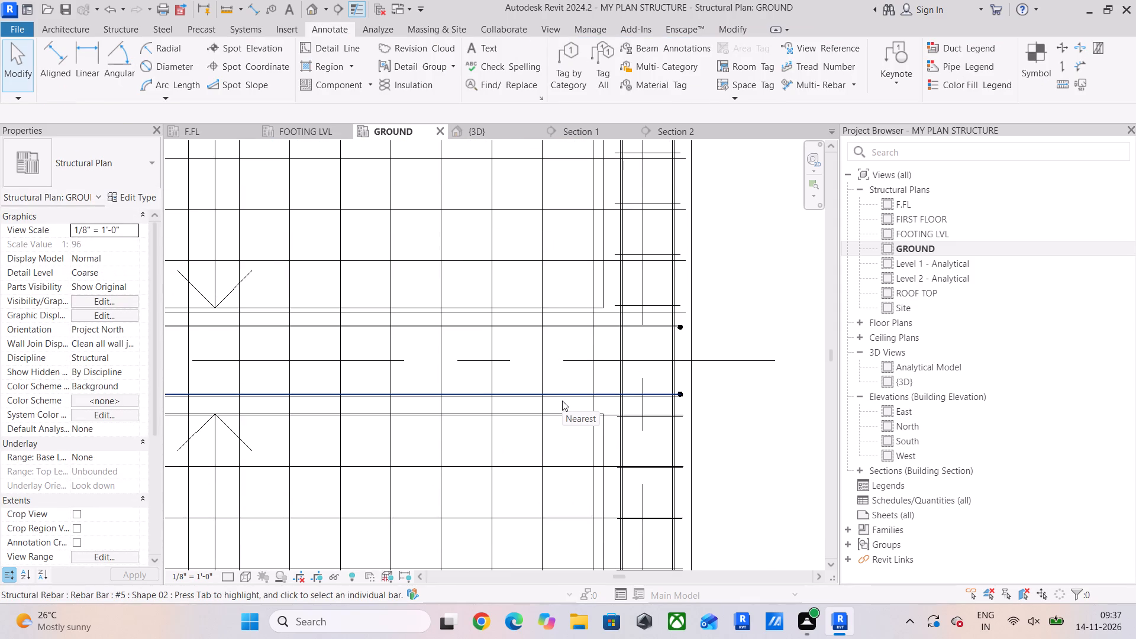
scroll(653, 522, up, 6)
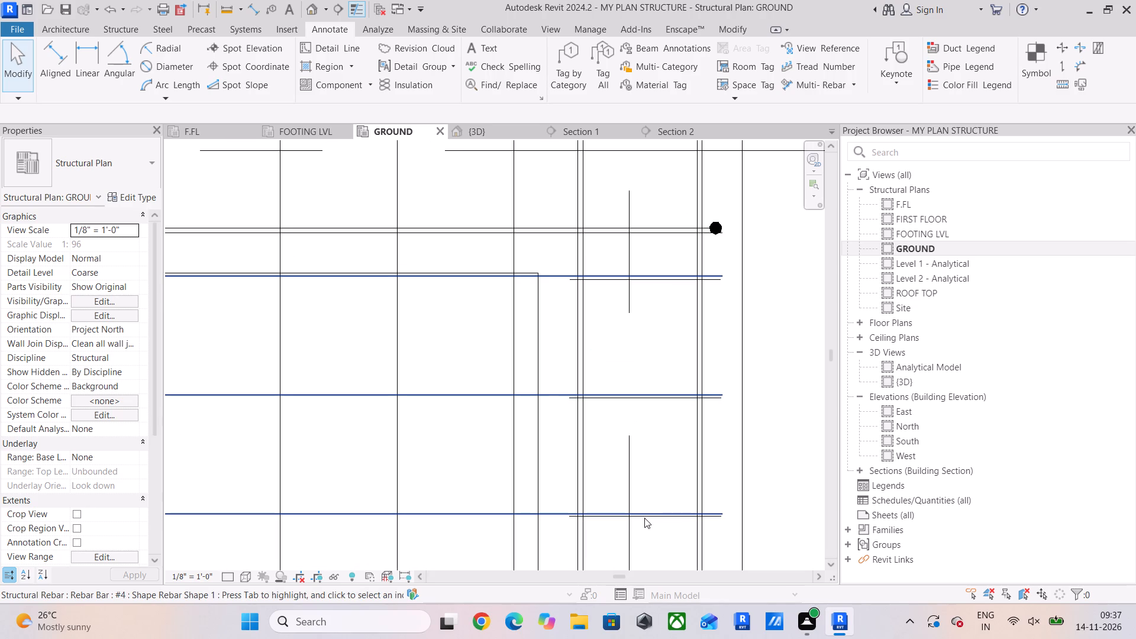
click(658, 524)
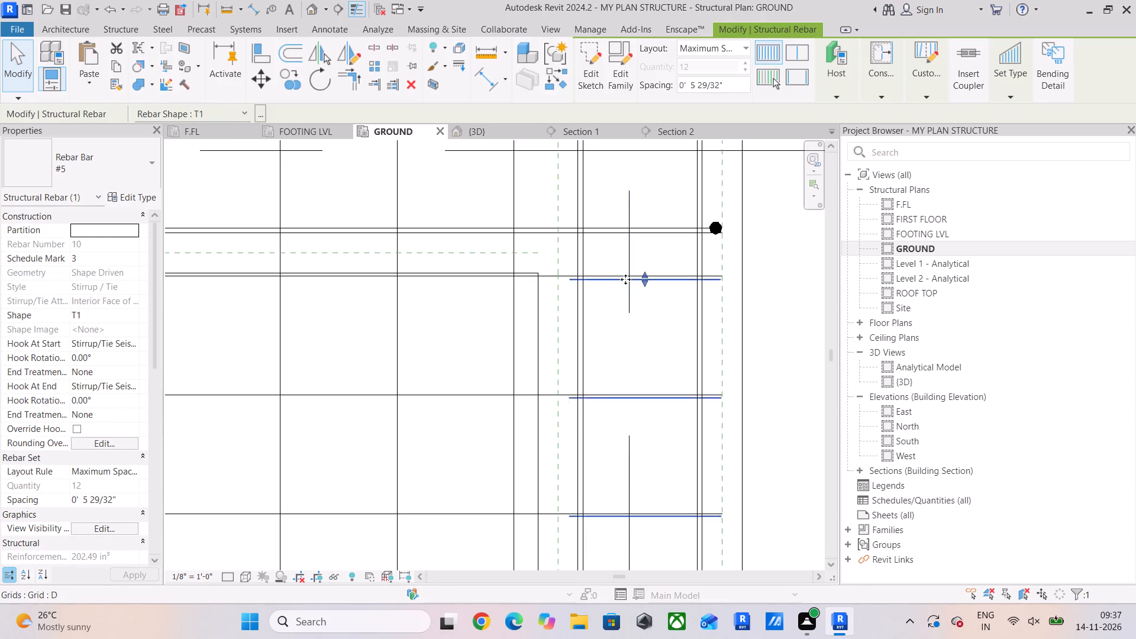
scroll(625, 277, up, 3)
click(657, 275)
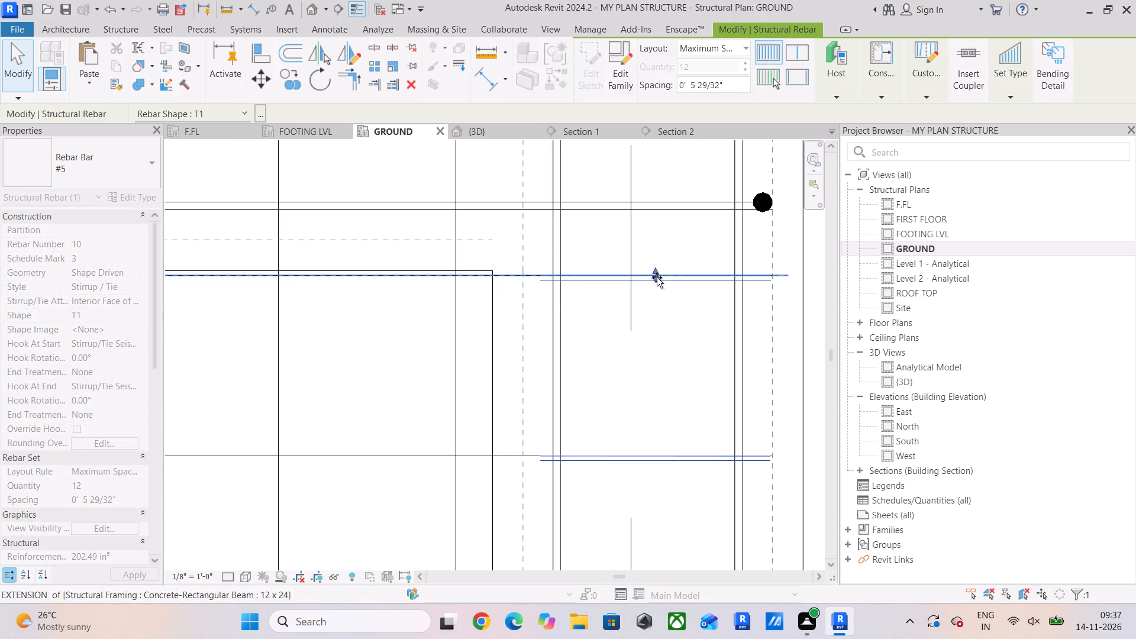
click(657, 346)
Examine the slab bars and stirrups along the right-hand vertical beam down to the column at the next horizontal beam.
scroll(705, 435, down, 10)
middle_drag(705, 435, 708, 306)
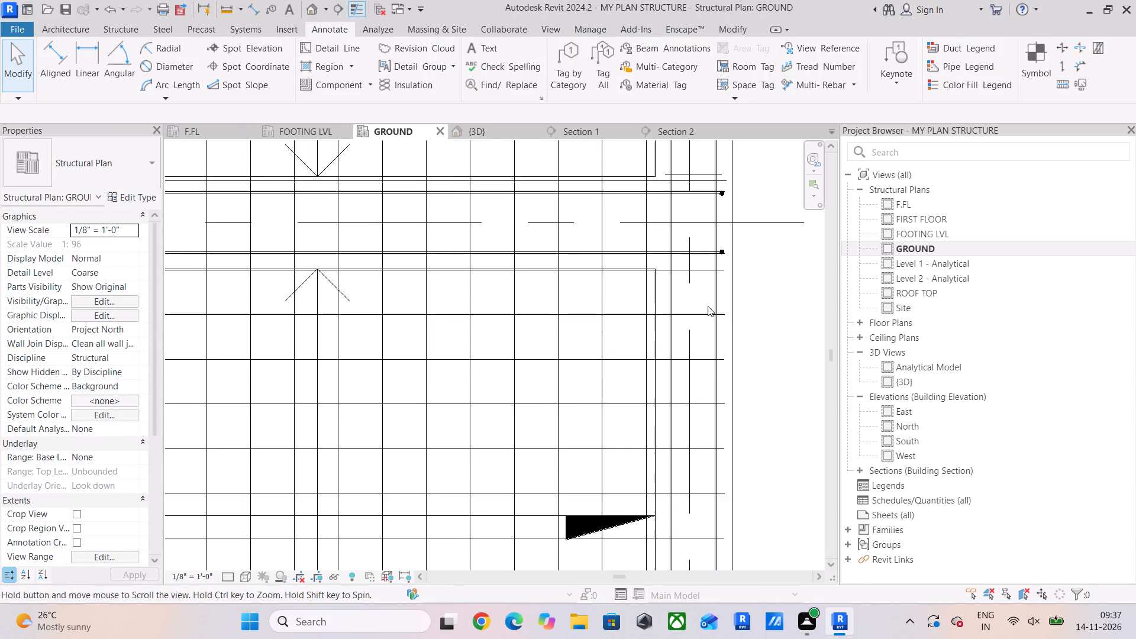
scroll(696, 495, down, 4)
middle_drag(696, 495, 617, 220)
scroll(632, 382, up, 5)
scroll(596, 306, up, 5)
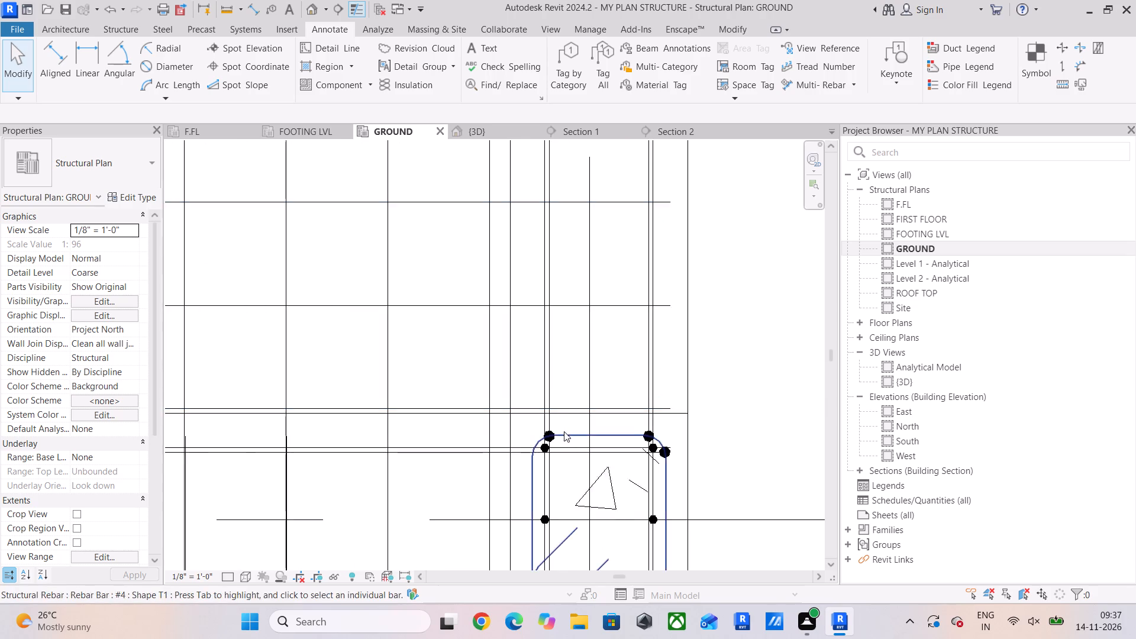
scroll(562, 430, up, 5)
scroll(627, 423, down, 5)
middle_drag(631, 427, 609, 240)
scroll(621, 370, down, 2)
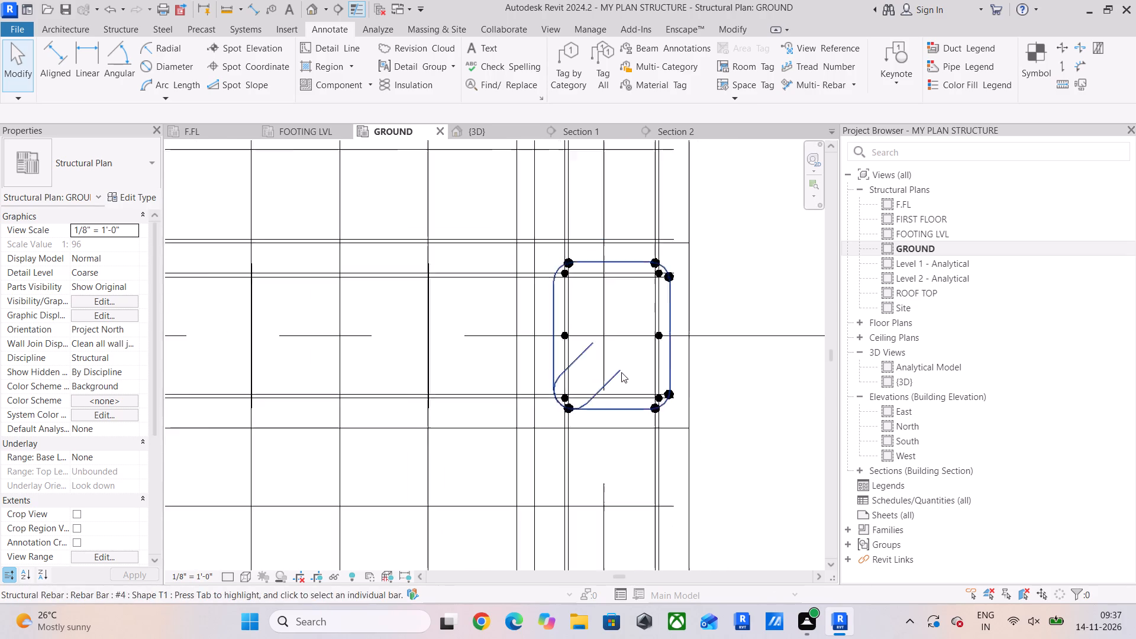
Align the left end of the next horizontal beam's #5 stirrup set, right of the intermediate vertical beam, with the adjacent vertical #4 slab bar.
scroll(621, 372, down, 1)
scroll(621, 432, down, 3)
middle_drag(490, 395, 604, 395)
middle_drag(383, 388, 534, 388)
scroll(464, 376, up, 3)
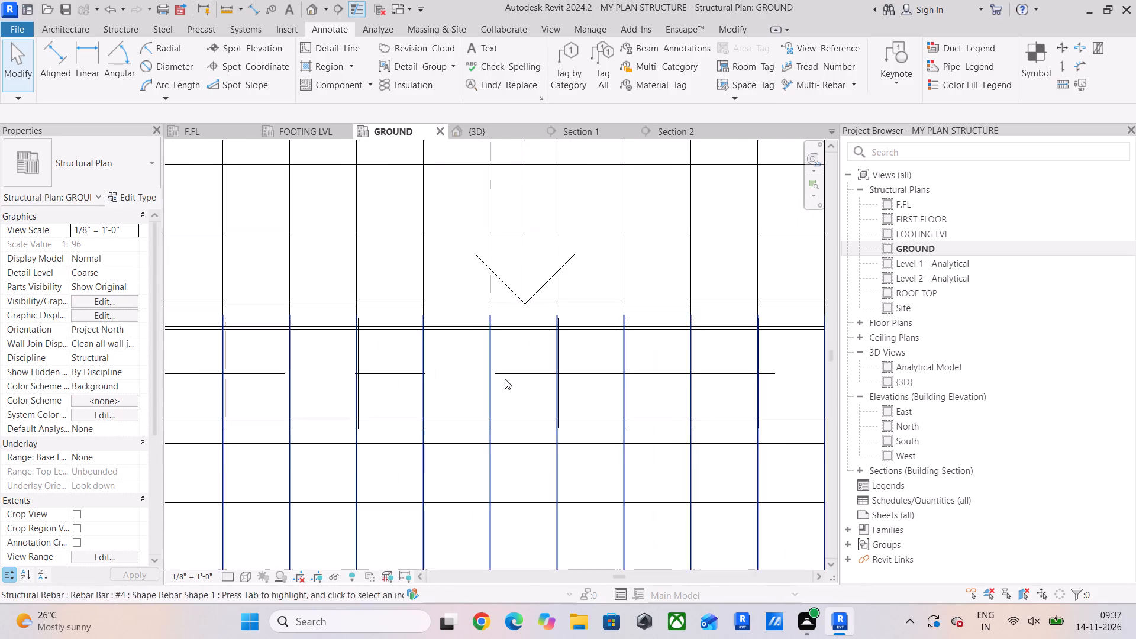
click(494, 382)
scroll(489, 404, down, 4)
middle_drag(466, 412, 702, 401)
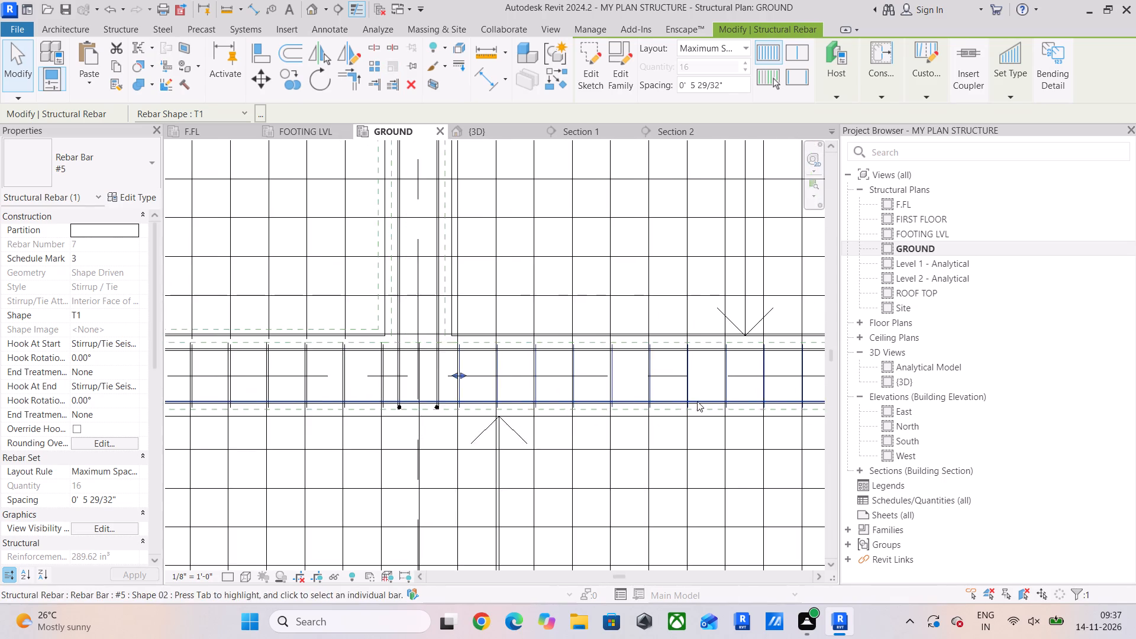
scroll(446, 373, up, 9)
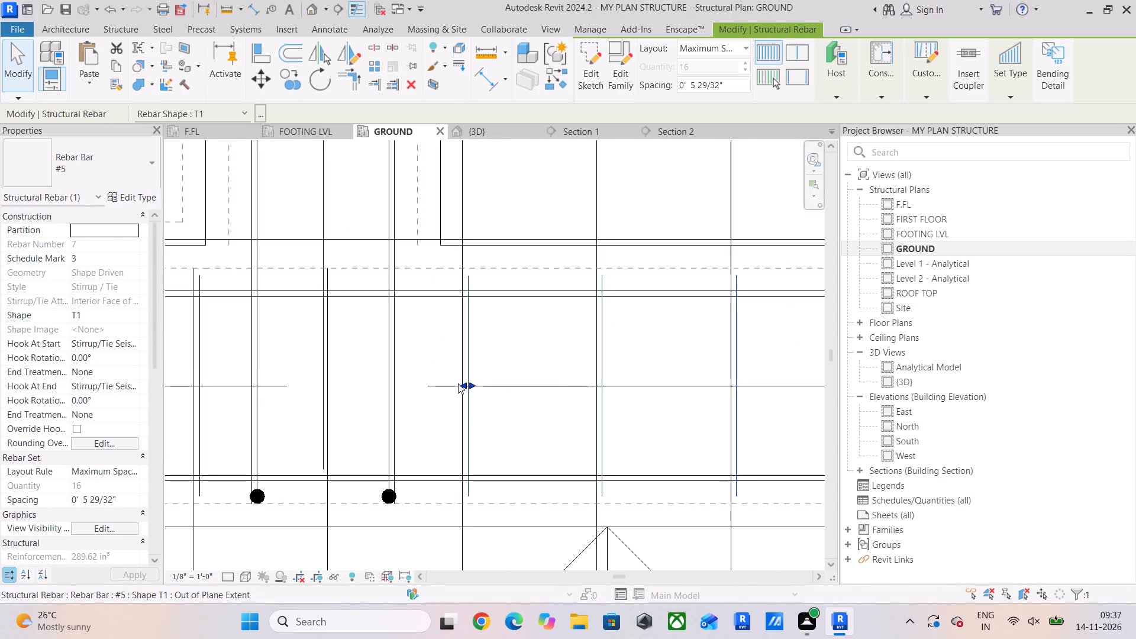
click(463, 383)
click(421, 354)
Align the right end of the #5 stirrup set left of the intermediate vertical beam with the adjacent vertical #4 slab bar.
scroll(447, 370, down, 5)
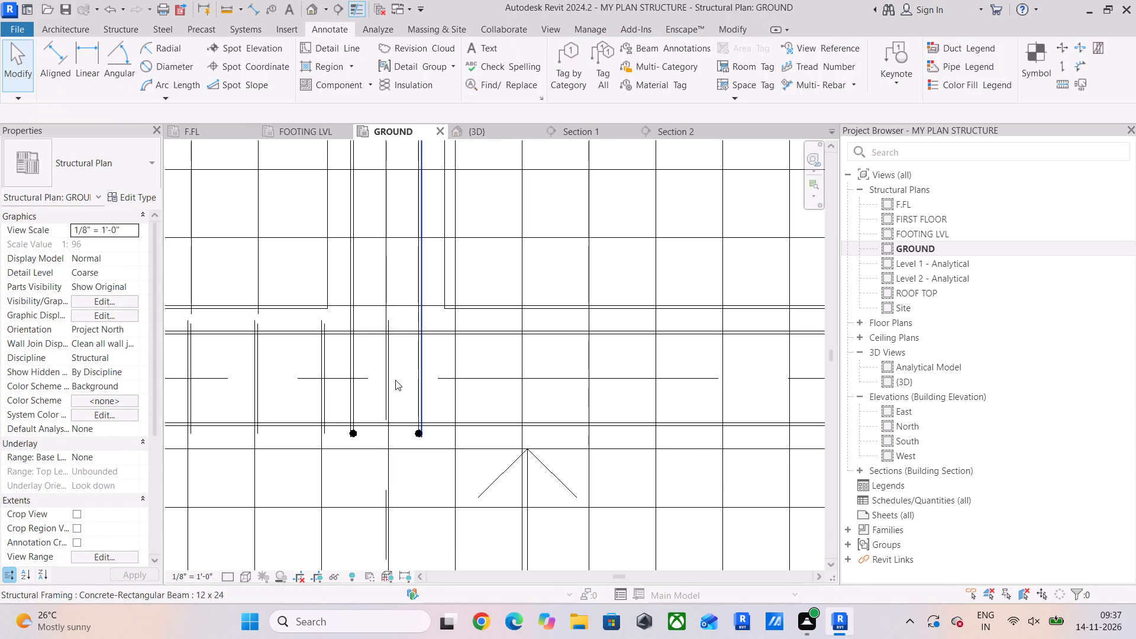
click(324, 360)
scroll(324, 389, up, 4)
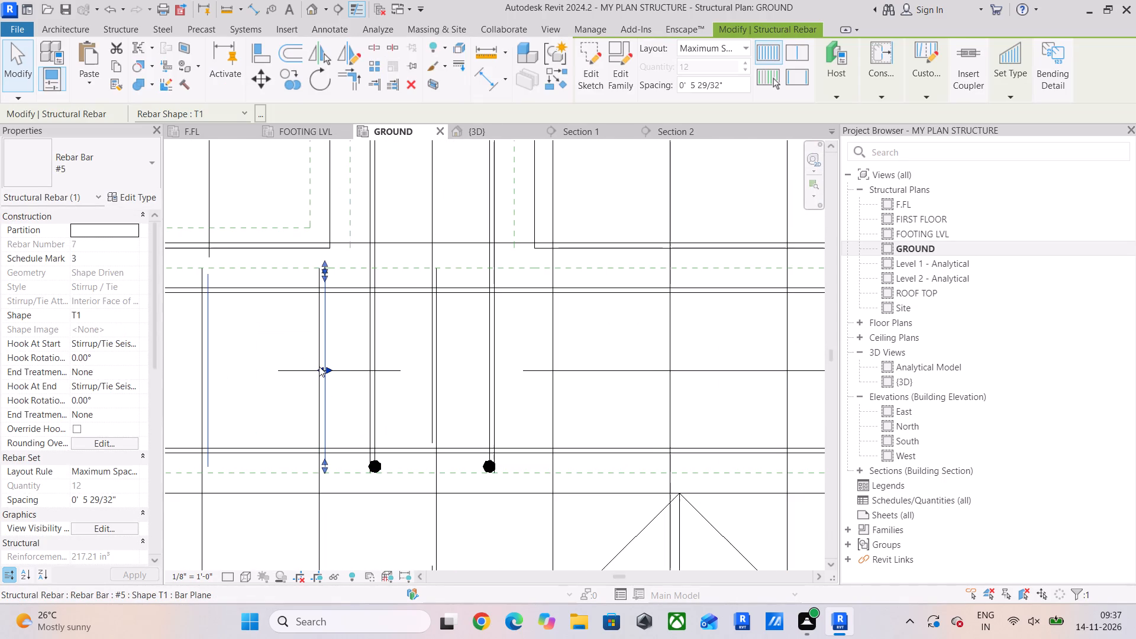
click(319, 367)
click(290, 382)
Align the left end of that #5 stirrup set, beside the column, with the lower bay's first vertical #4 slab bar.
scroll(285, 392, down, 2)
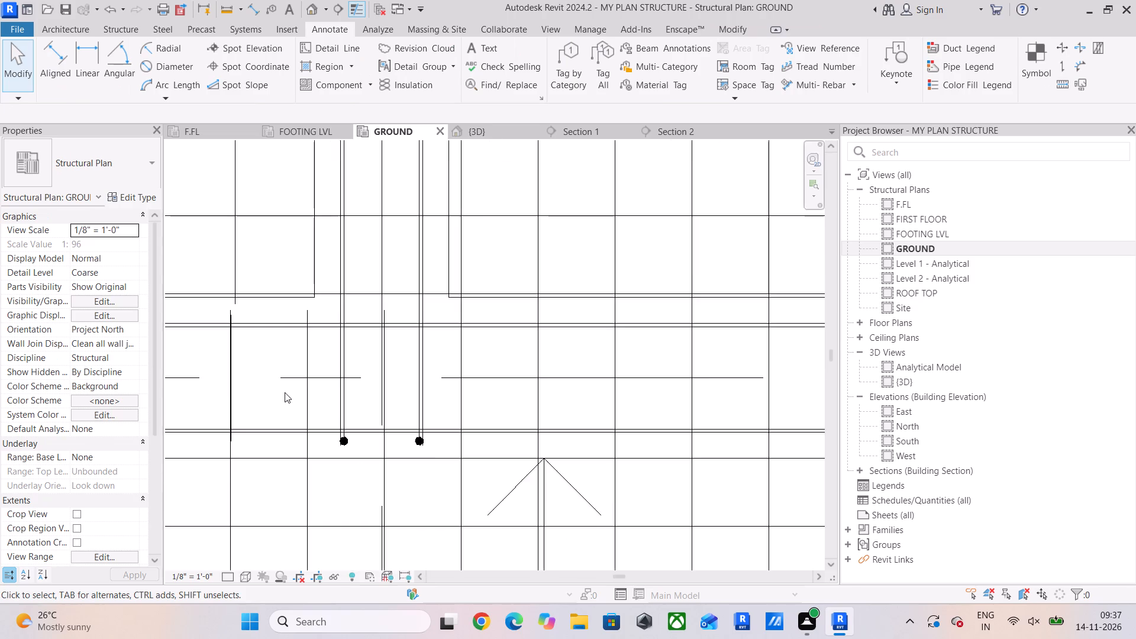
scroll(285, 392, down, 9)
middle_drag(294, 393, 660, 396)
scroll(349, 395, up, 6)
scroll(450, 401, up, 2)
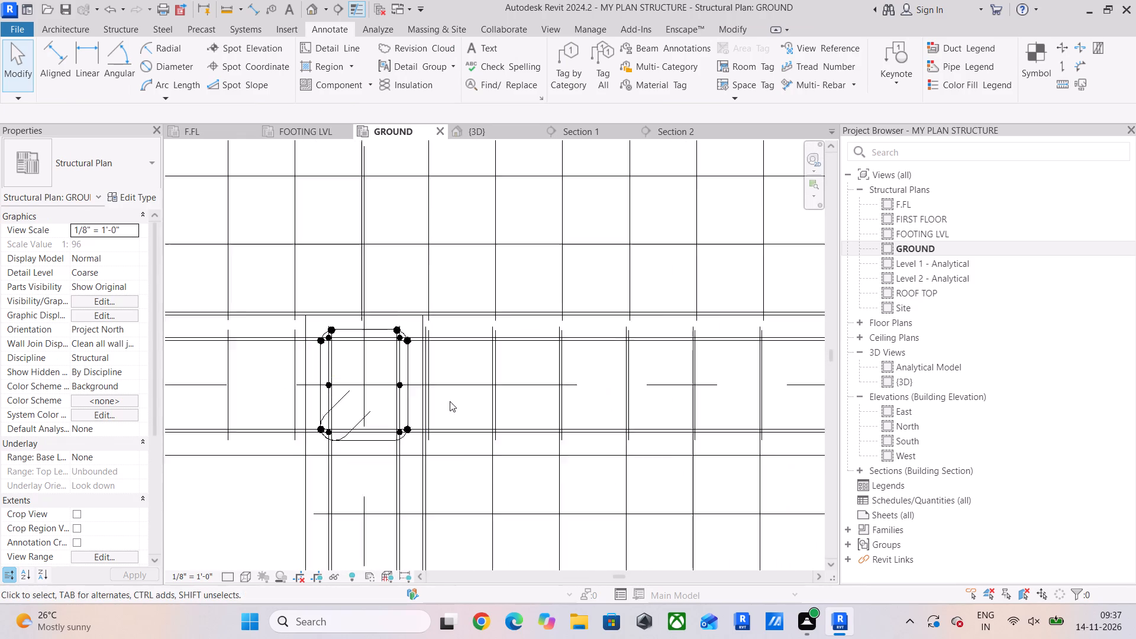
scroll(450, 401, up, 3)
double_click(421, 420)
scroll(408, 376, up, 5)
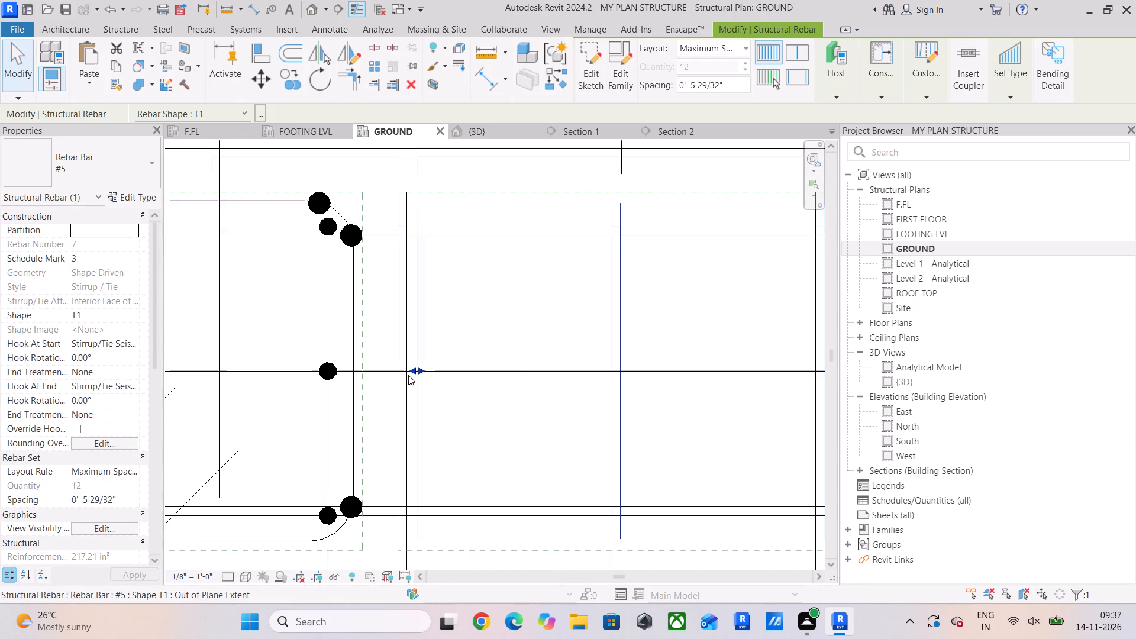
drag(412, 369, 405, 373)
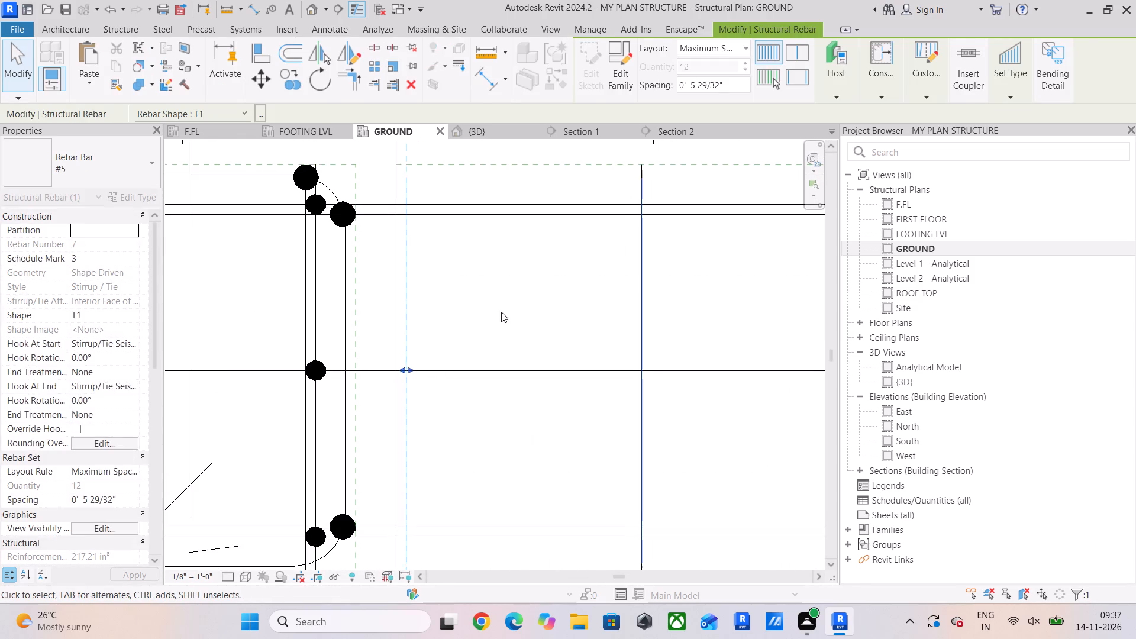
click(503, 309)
Align the left end of the lower bay's vertical #4 slab bar set with the upper bay's vertical #4 bar beside the column.
scroll(508, 314, down, 6)
click(474, 193)
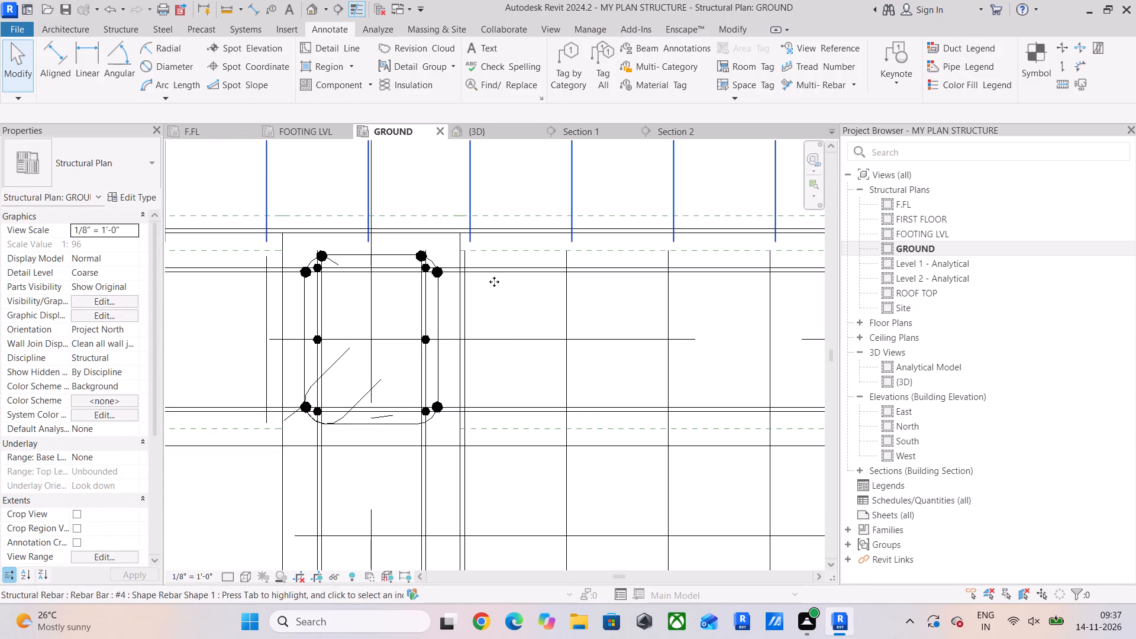
scroll(494, 282, down, 5)
middle_drag(494, 282, 496, 297)
middle_drag(493, 342, 471, 272)
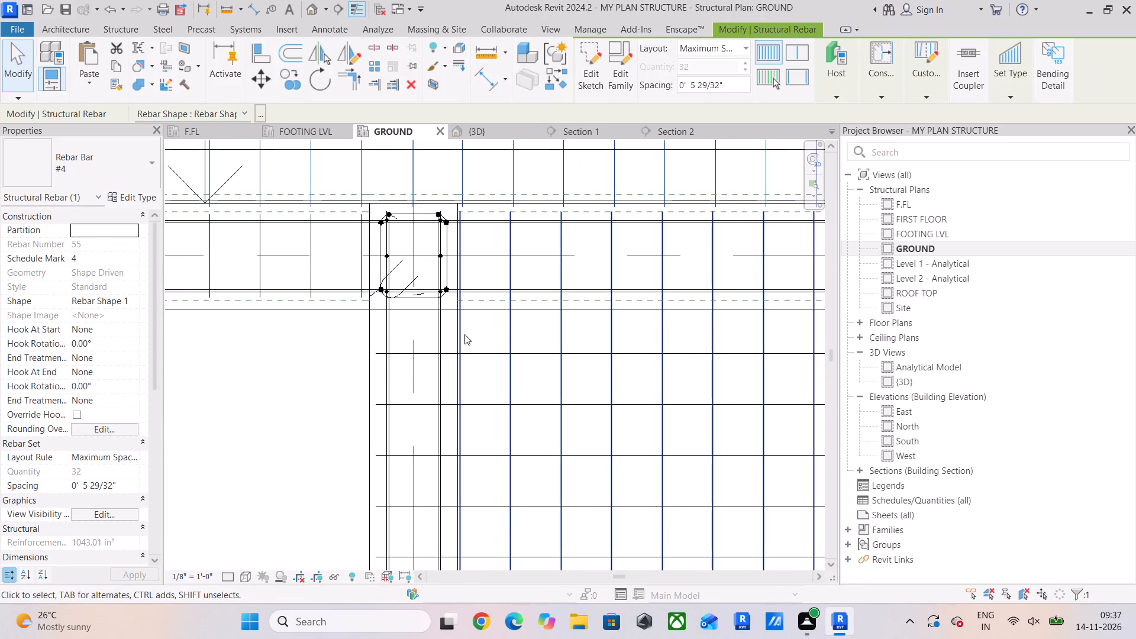
click(464, 334)
scroll(489, 304, up, 5)
scroll(487, 317, down, 9)
middle_drag(493, 334, 505, 235)
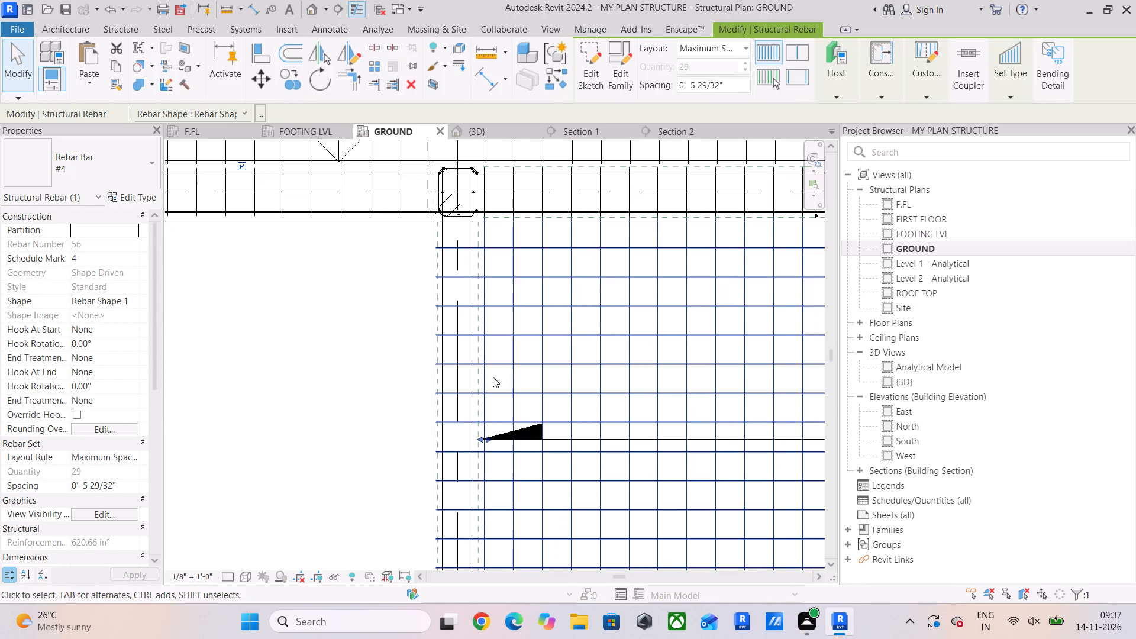
click(488, 441)
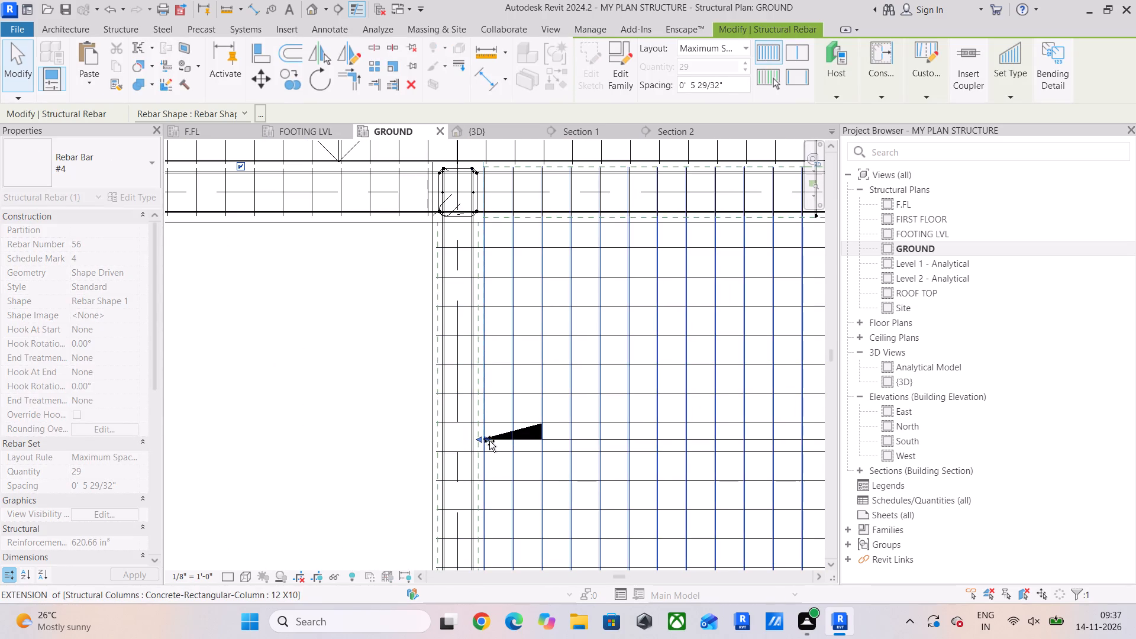
Align the left end of the horizontal beam's #5 stirrup set beside the column with the first vertical #4 slab bar.
scroll(498, 211, up, 5)
middle_drag(495, 226, 492, 385)
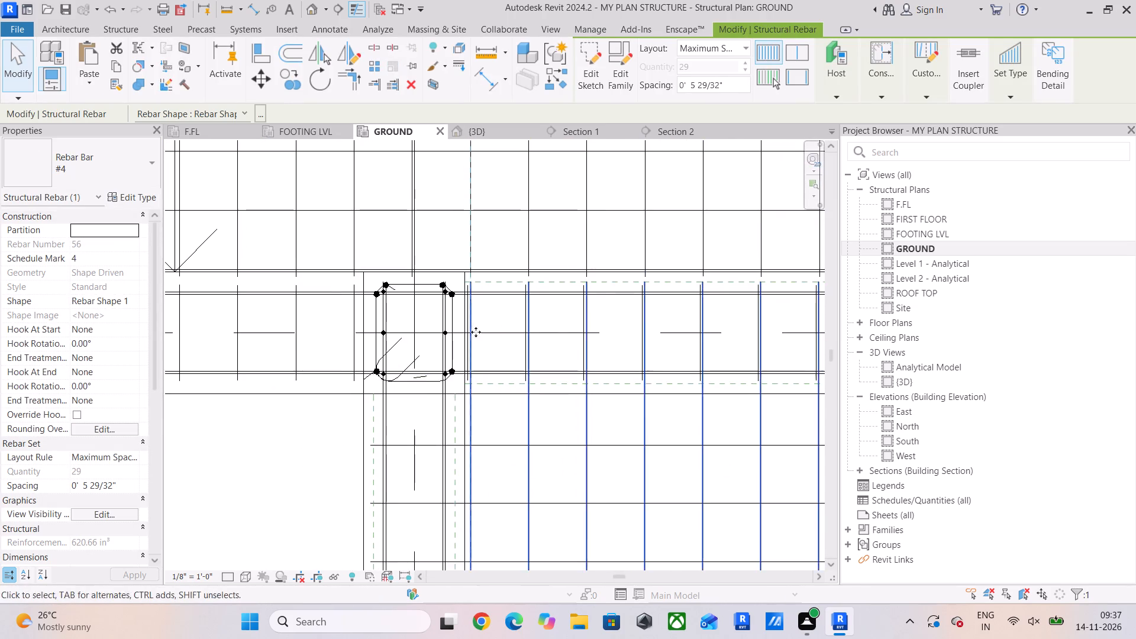
scroll(472, 316, up, 4)
click(462, 353)
drag(465, 346, 477, 346)
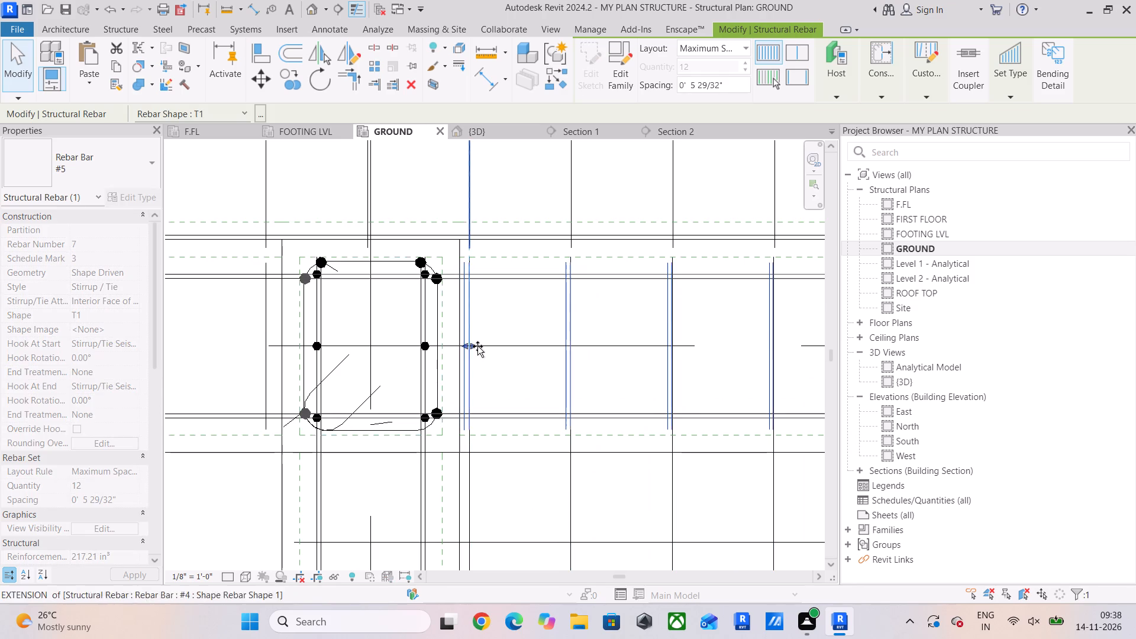
drag(477, 346, 472, 351)
click(518, 314)
Align the right end of the same #5 stirrup set, near the intermediate vertical beam, with the lower bay's vertical #4 slab bar.
scroll(540, 354, down, 4)
middle_drag(671, 355, 390, 360)
scroll(594, 366, down, 4)
middle_drag(630, 360, 440, 401)
scroll(553, 377, up, 5)
scroll(569, 427, up, 5)
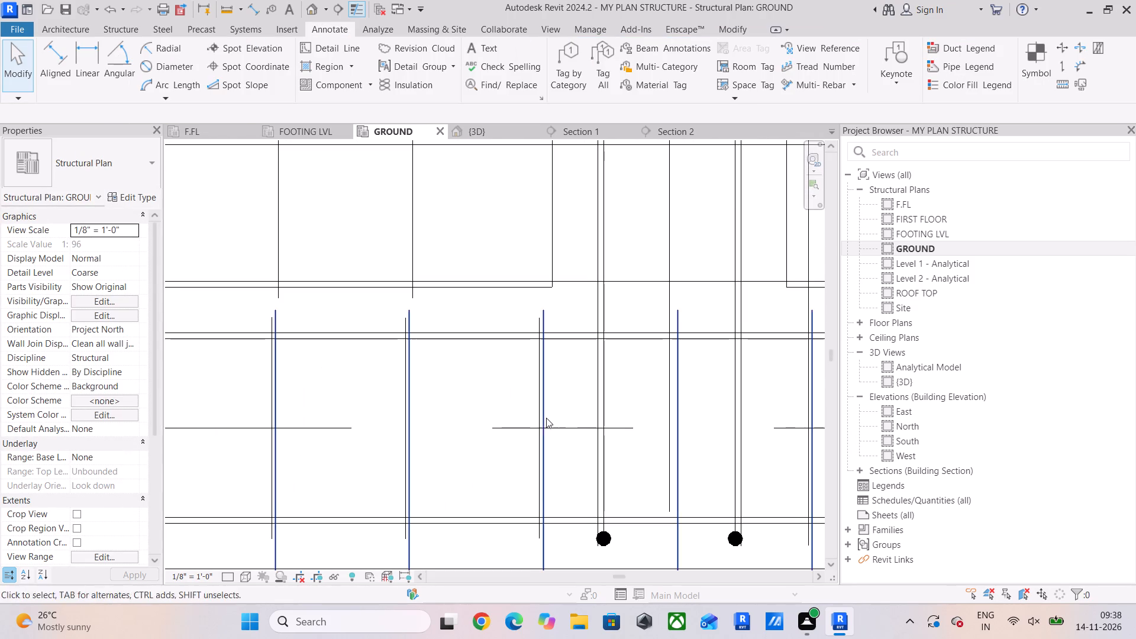
click(537, 407)
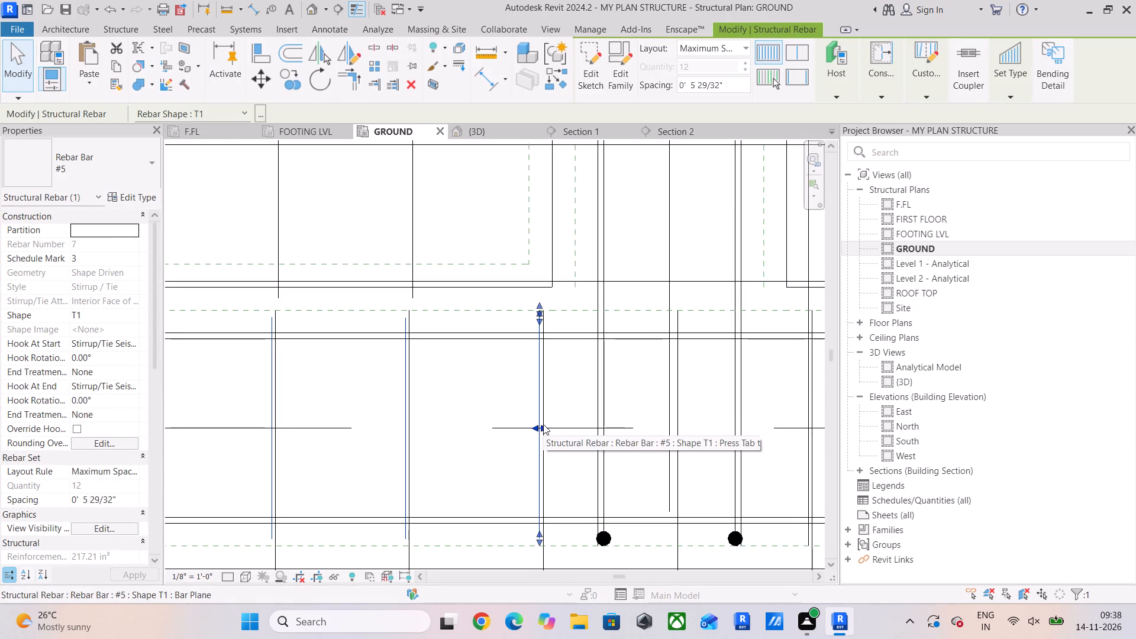
click(544, 424)
click(576, 384)
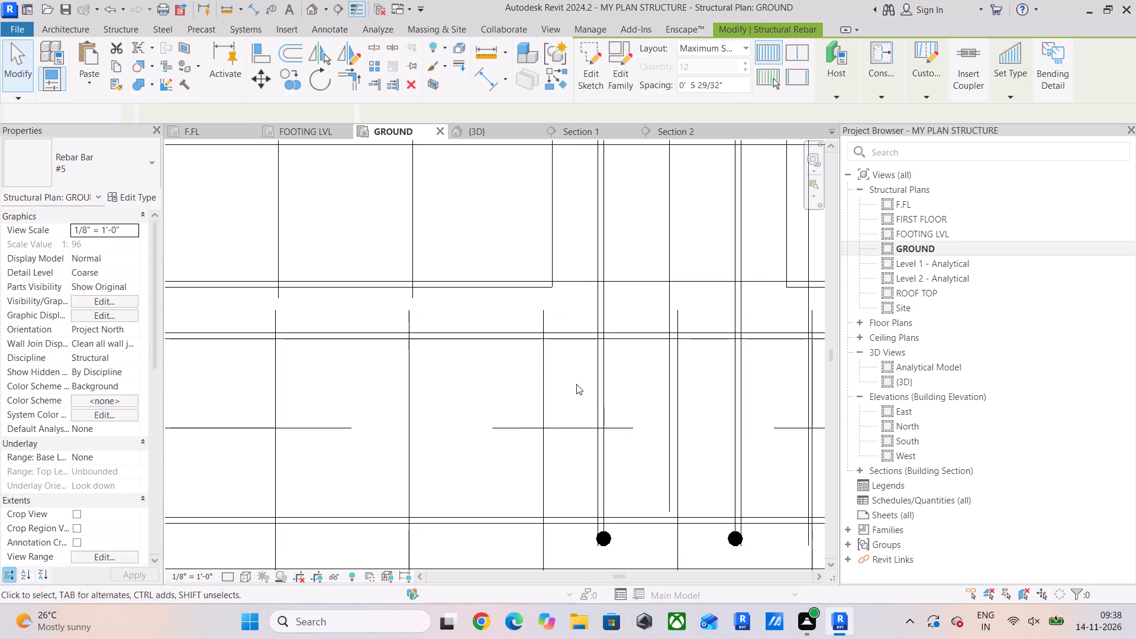
Examine how the #5 stirrups and the lower bay's vertical #4 slab bars line up just right of the intermediate vertical beam.
scroll(582, 415, down, 4)
middle_drag(608, 427, 465, 436)
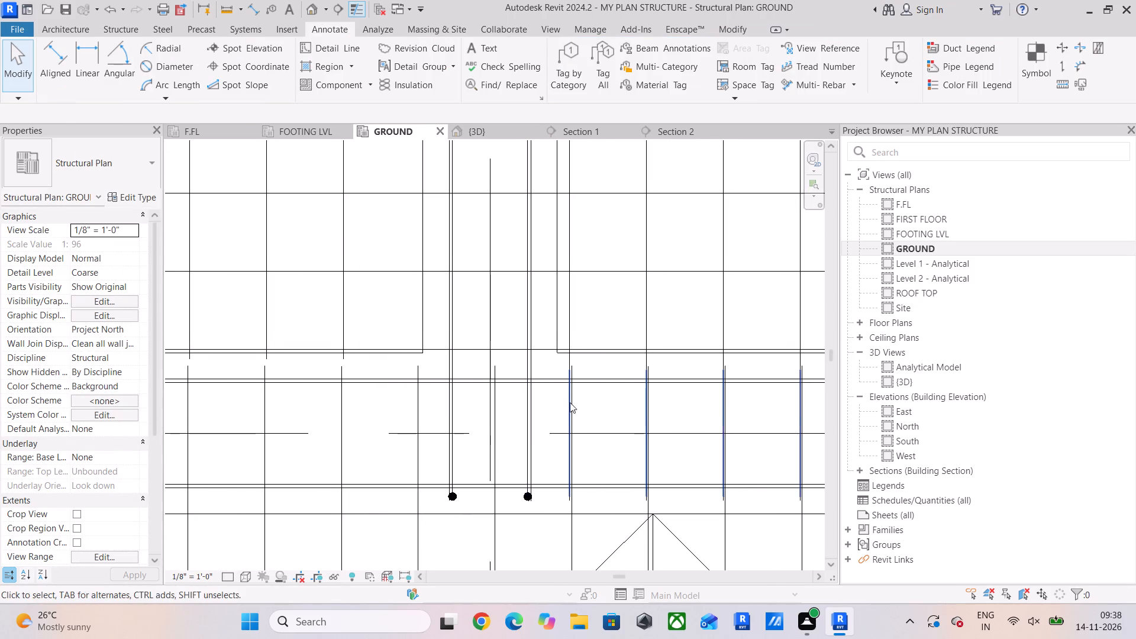
scroll(573, 399, up, 3)
click(576, 411)
scroll(602, 450, down, 4)
middle_drag(619, 450, 554, 331)
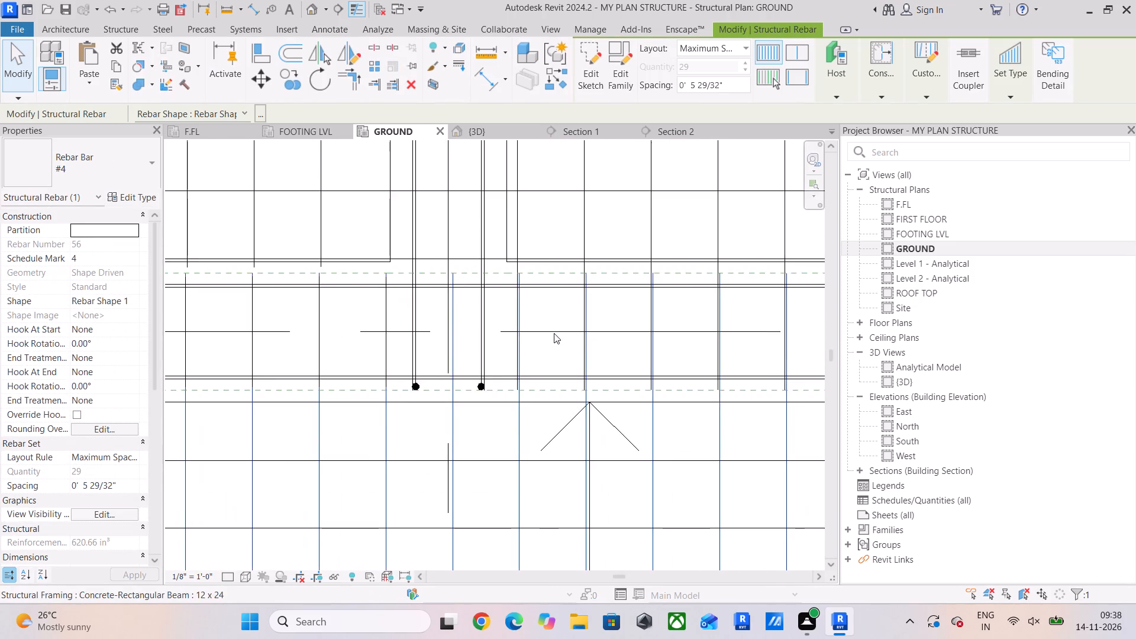
scroll(554, 335, down, 5)
middle_drag(556, 338, 527, 435)
Align the left end of the upper bay's vertical #4 slab bar set, right of the intermediate vertical beam, with the lower bay's vertical #4 bar.
click(539, 342)
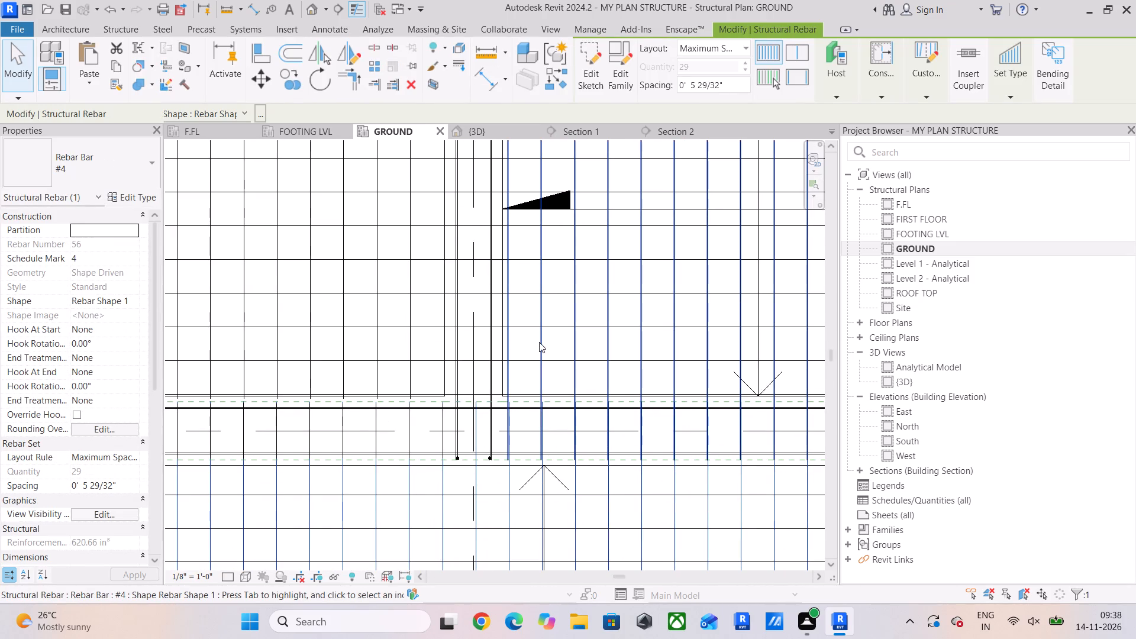
scroll(538, 395, up, 5)
scroll(501, 442, up, 5)
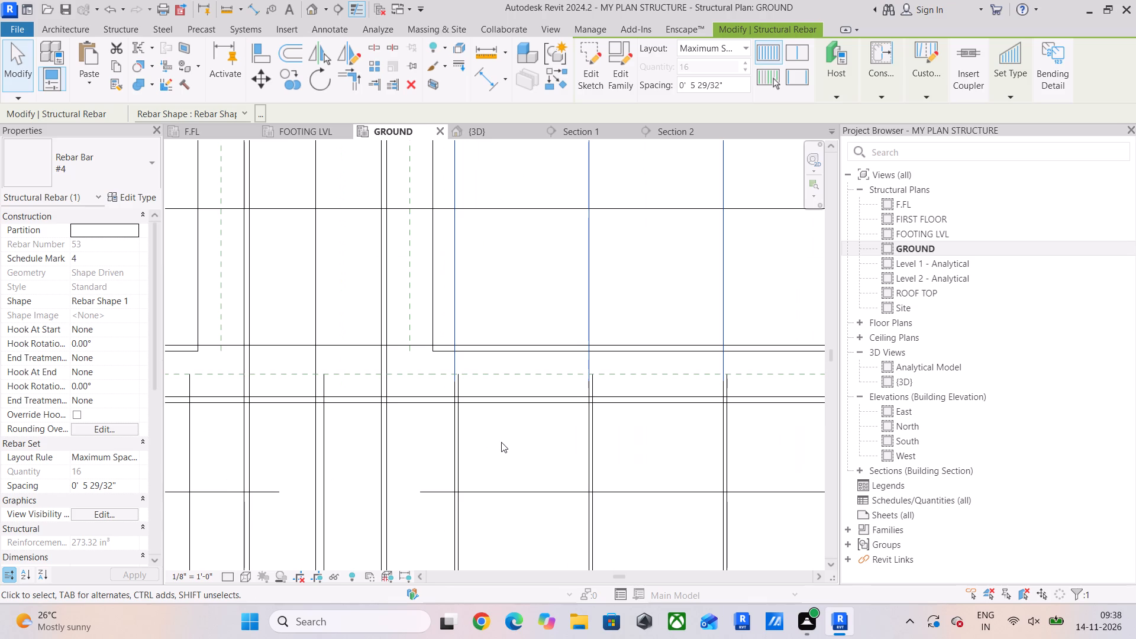
scroll(479, 438, up, 3)
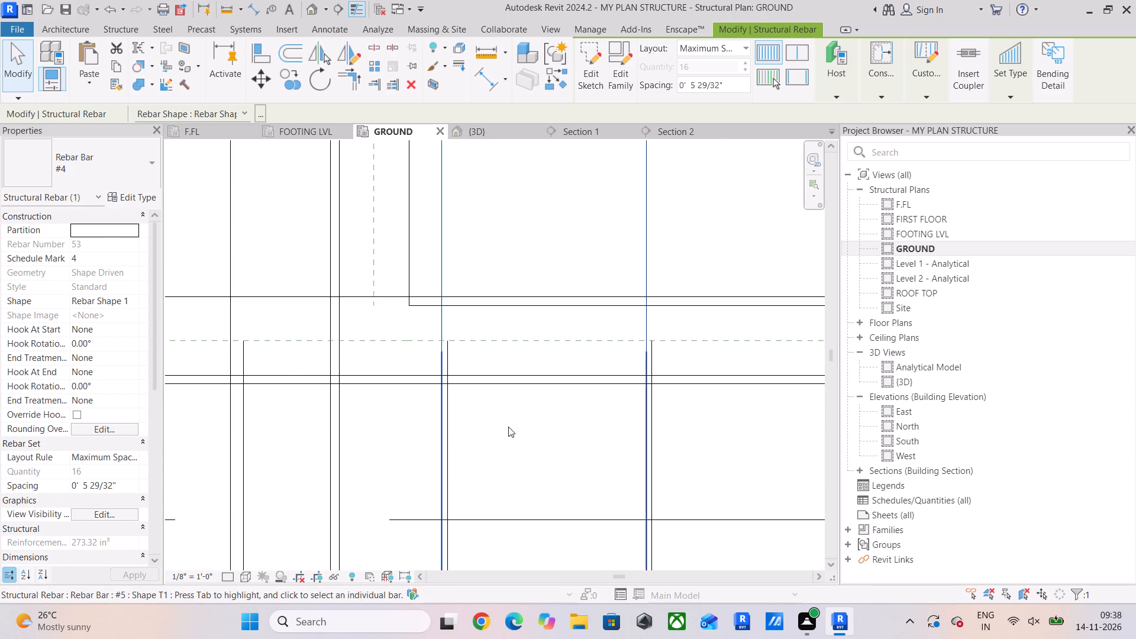
scroll(508, 427, down, 4)
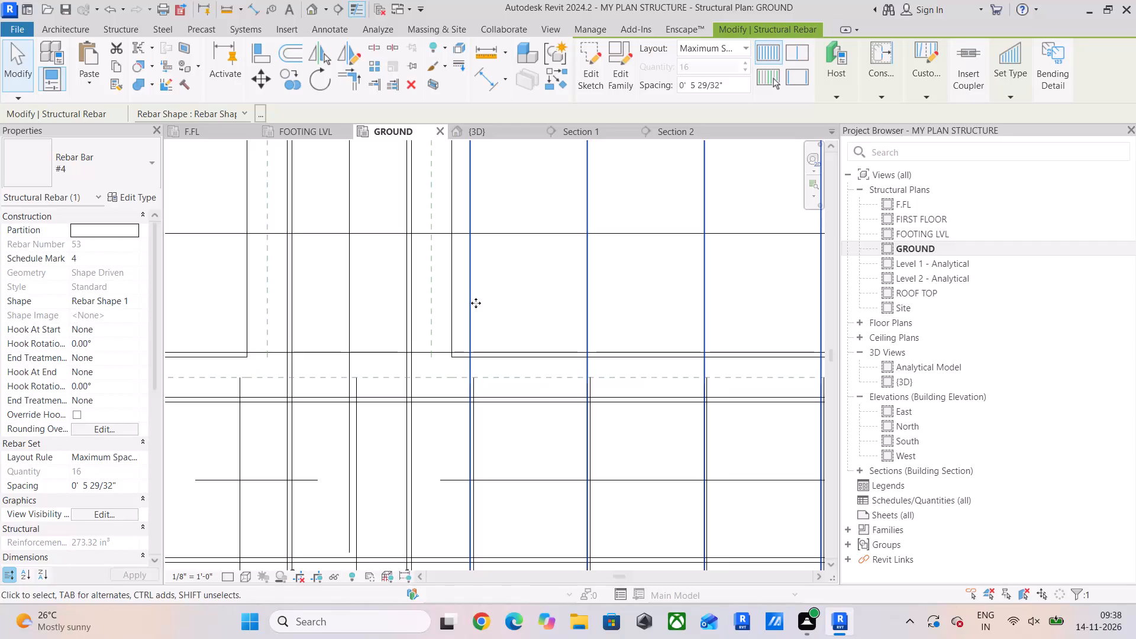
scroll(479, 444, down, 3)
middle_drag(479, 444, 479, 375)
middle_drag(480, 260, 506, 406)
scroll(501, 334, down, 4)
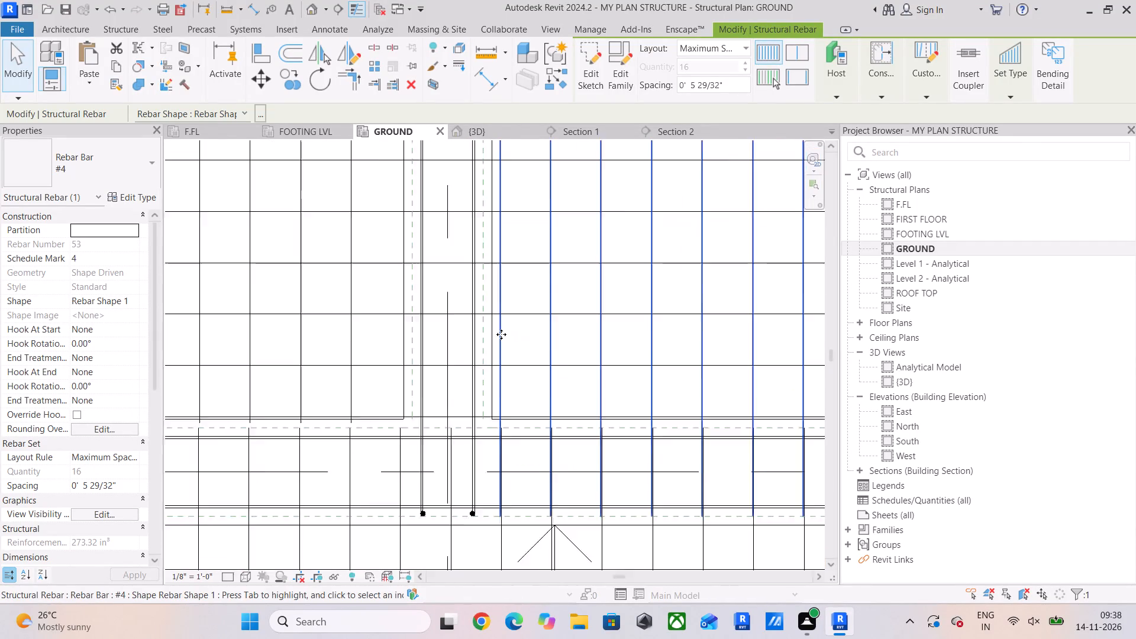
scroll(501, 334, down, 1)
middle_drag(504, 334, 504, 457)
scroll(515, 405, down, 2)
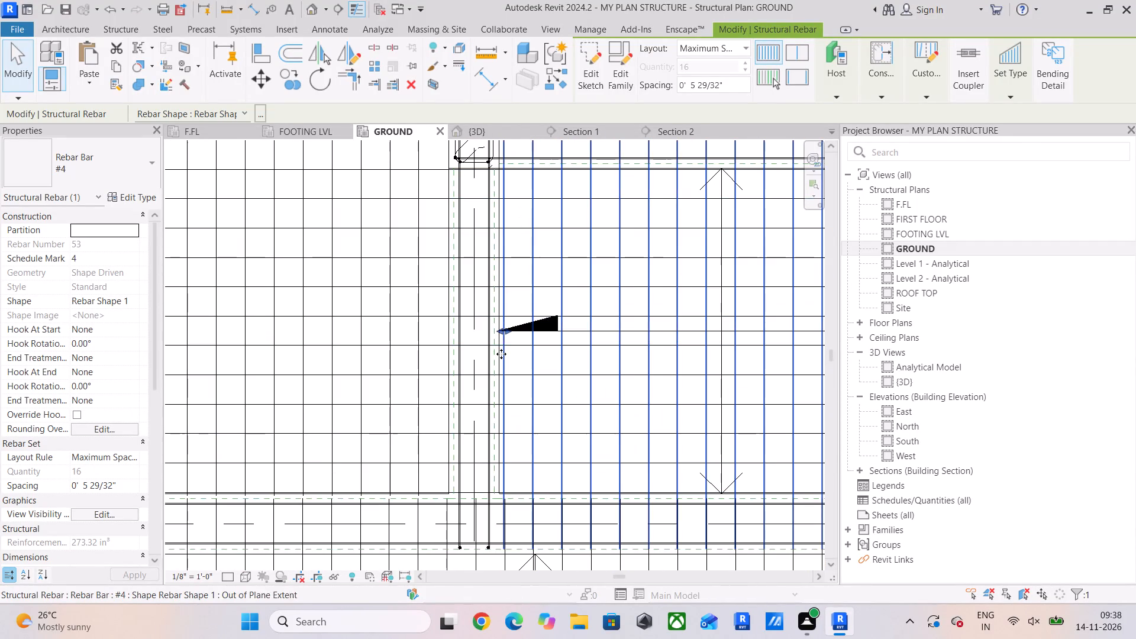
drag(505, 331, 513, 332)
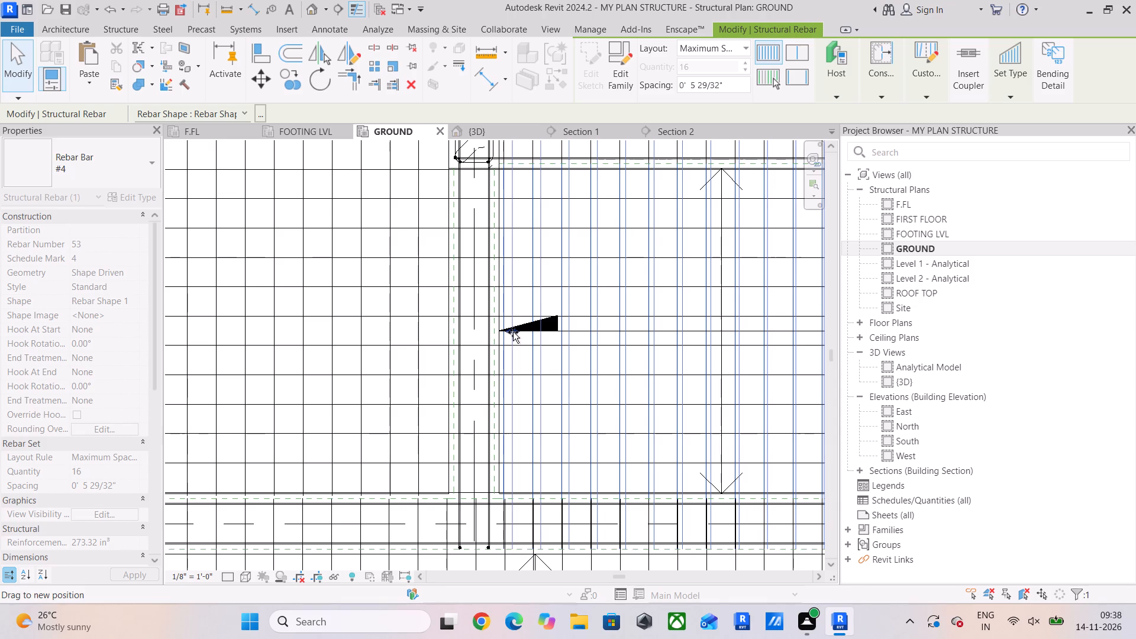
drag(513, 332, 511, 337)
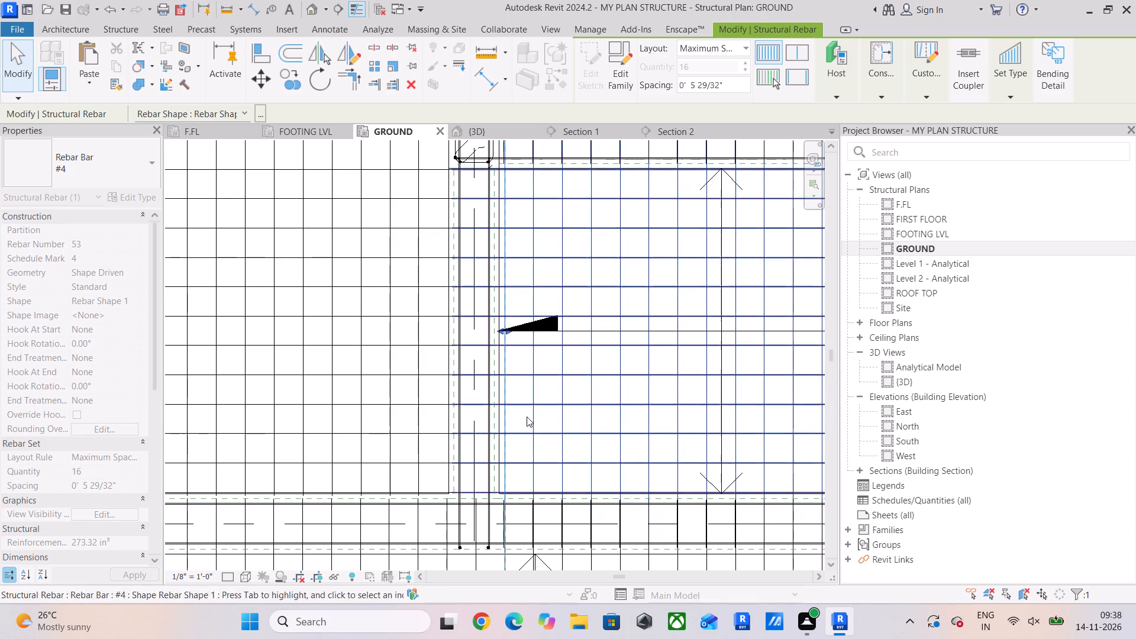
scroll(524, 474, up, 5)
click(513, 492)
Align the left end of the #5 stirrup set right of the intermediate vertical beam with the upper bay's first vertical #4 slab bar.
middle_drag(510, 484, 519, 309)
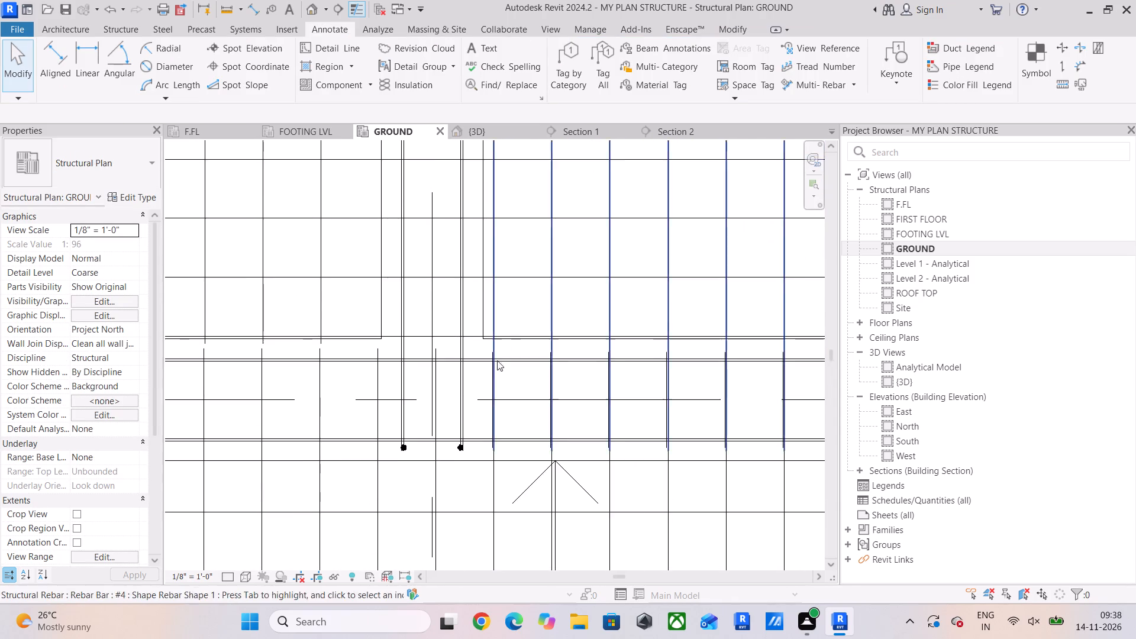
scroll(487, 376, up, 5)
click(492, 373)
scroll(504, 402, up, 3)
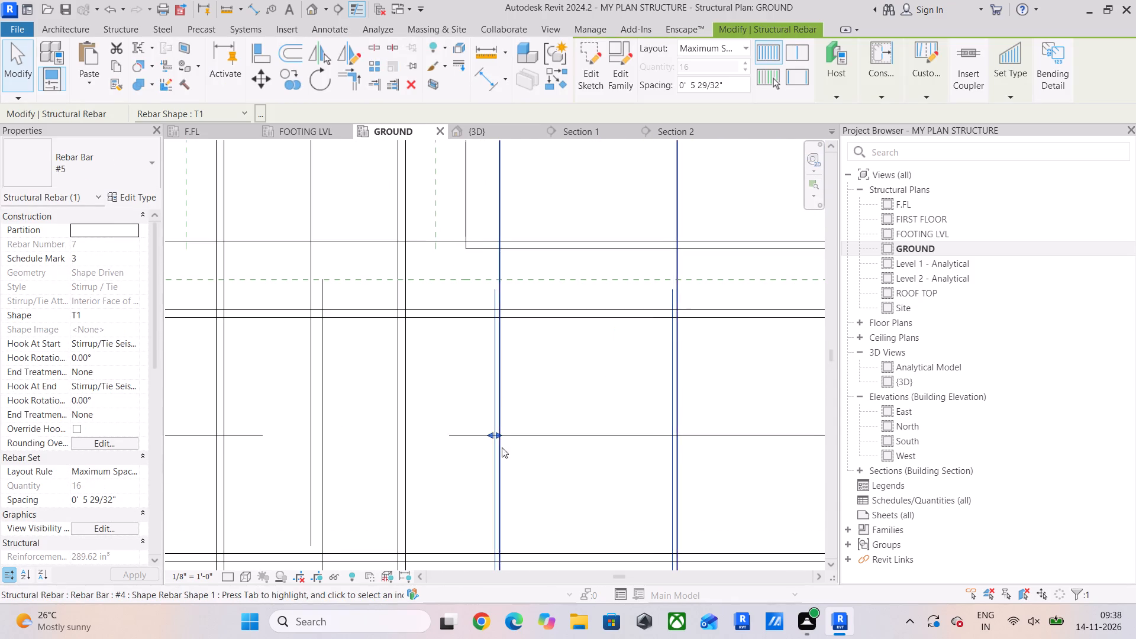
click(499, 435)
click(553, 369)
scroll(560, 412, down, 4)
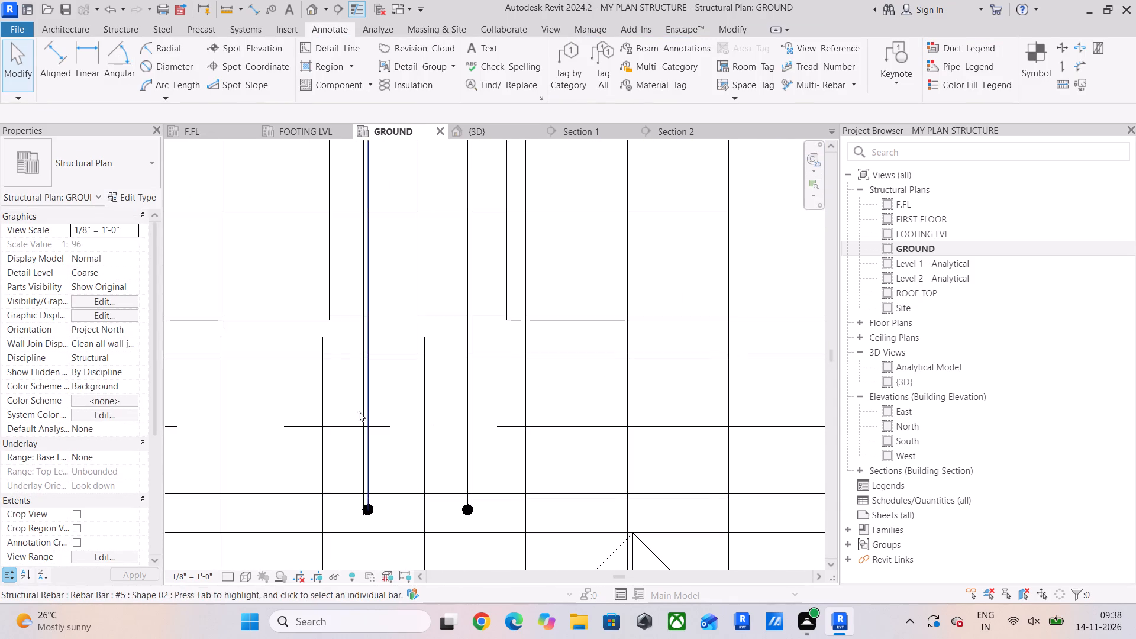
scroll(424, 433, down, 5)
middle_drag(525, 447, 579, 475)
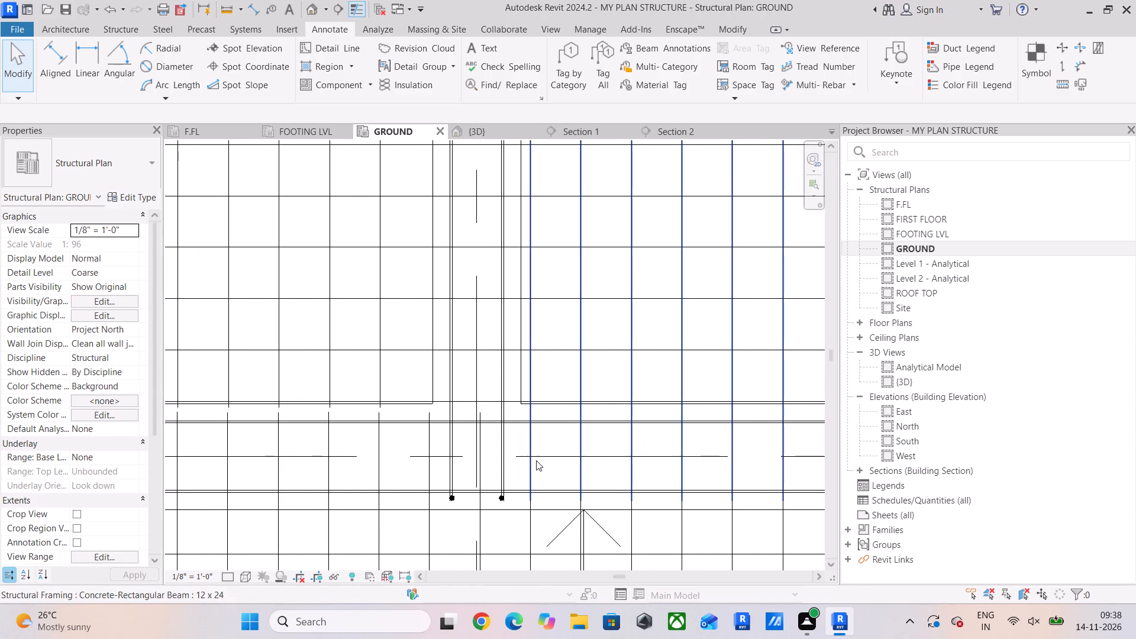
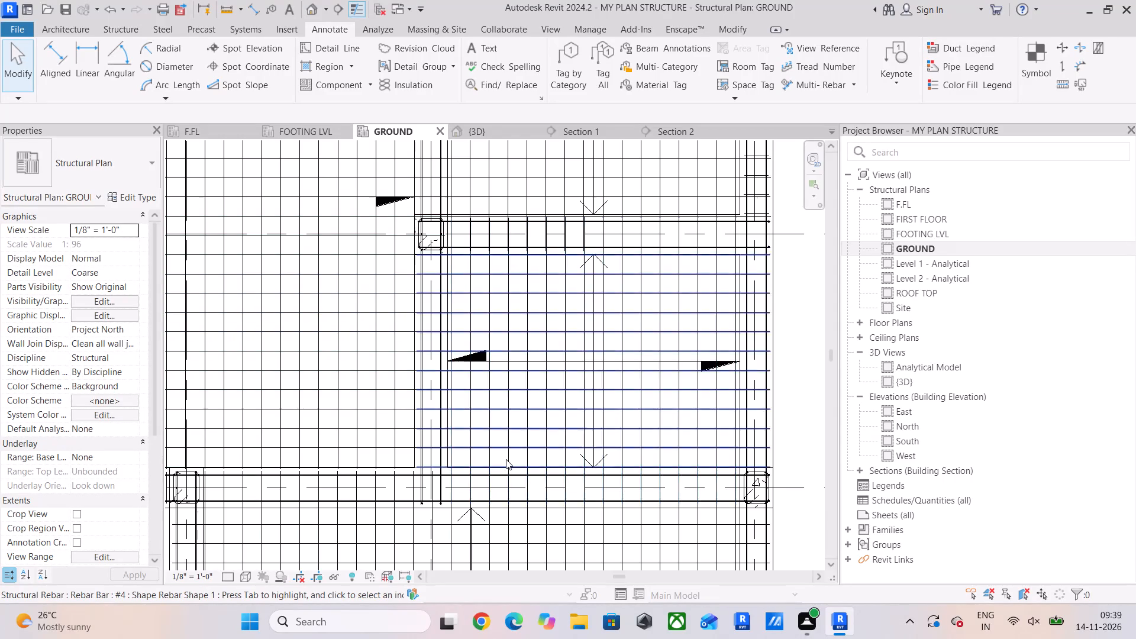
Examine the slab and beam reinforcement around the column joints and slab panels in the GROUND structural plan.
scroll(421, 424, up, 7)
middle_drag(427, 382, 395, 579)
middle_drag(507, 266, 494, 485)
scroll(422, 324, up, 6)
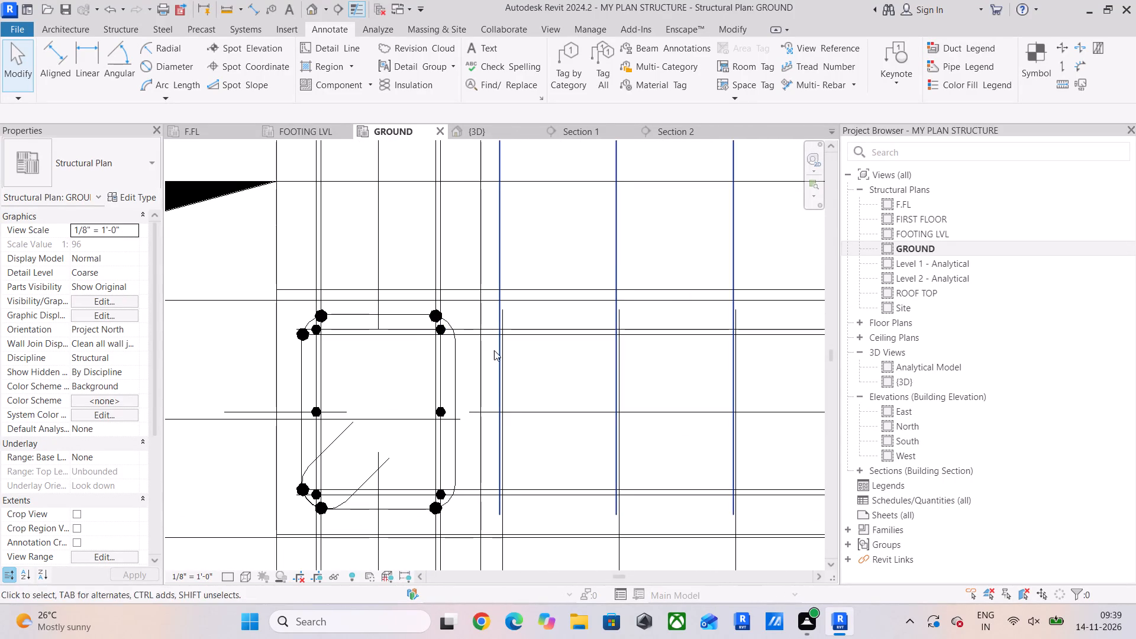
click(503, 260)
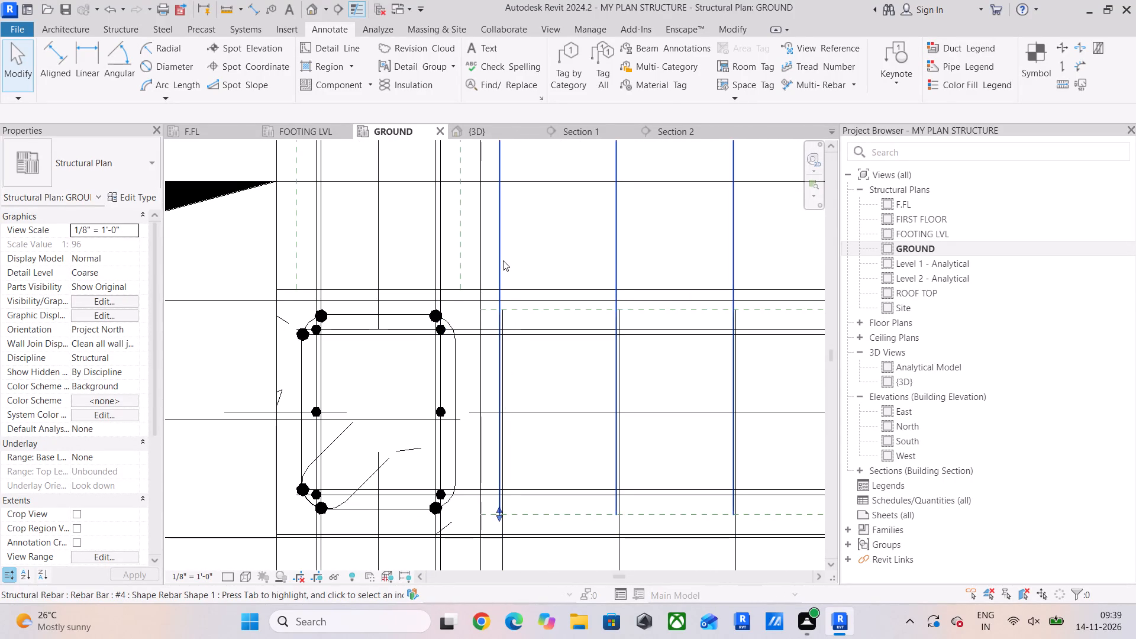
scroll(503, 260, down, 8)
middle_drag(525, 291, 518, 554)
scroll(524, 393, down, 3)
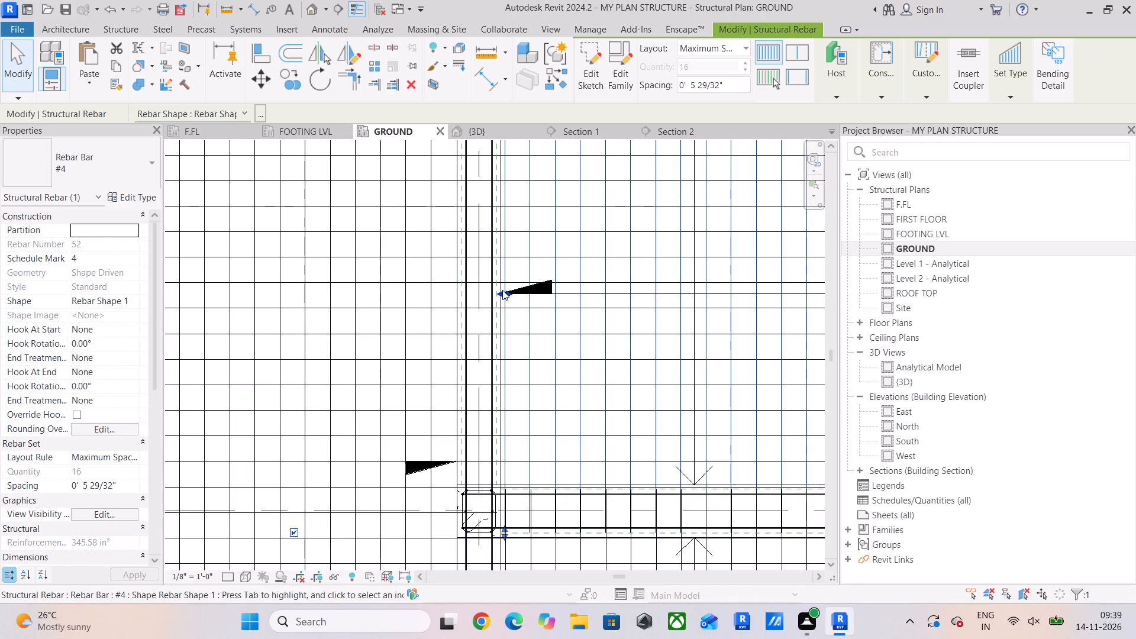
click(506, 290)
scroll(570, 464, up, 4)
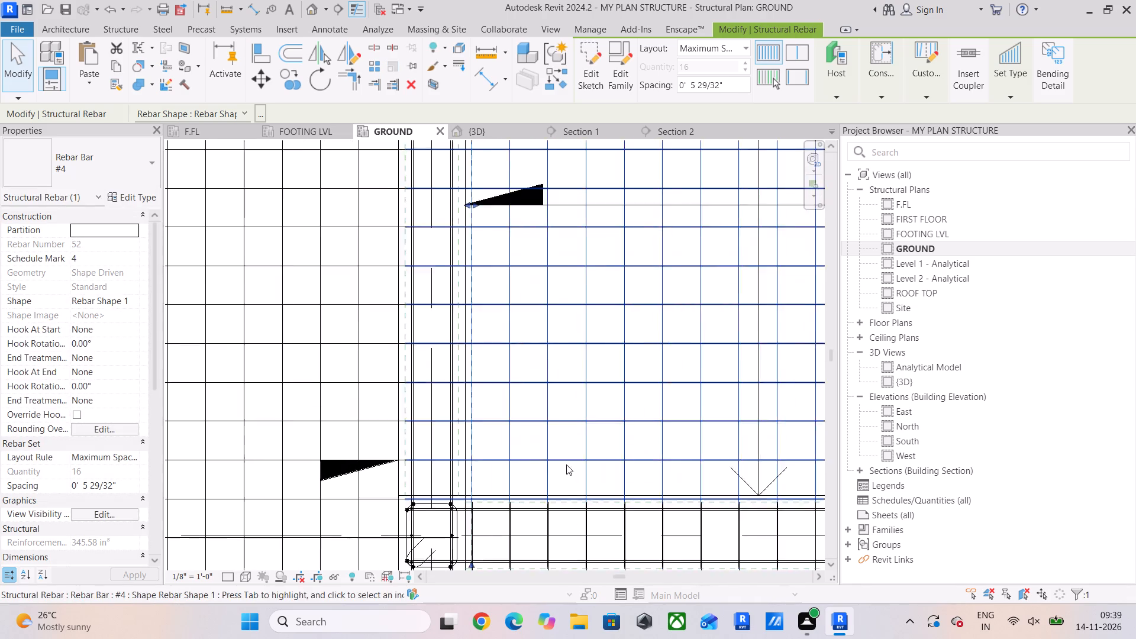
click(490, 486)
scroll(485, 498, up, 5)
middle_drag(485, 498, 514, 340)
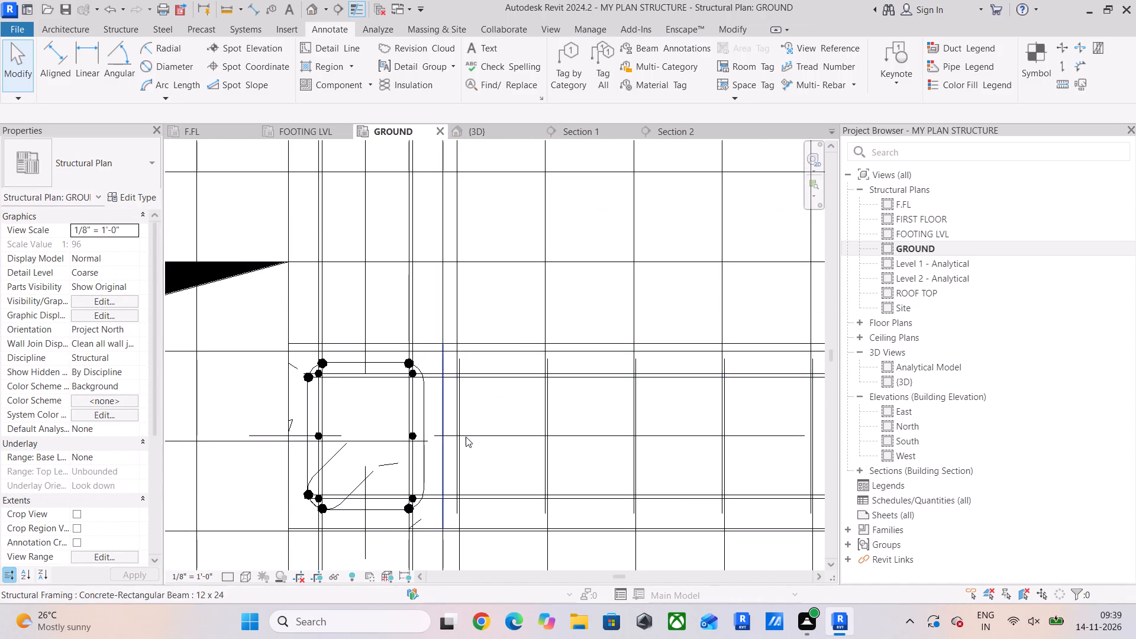
scroll(486, 404, down, 18)
middle_drag(721, 385, 735, 456)
scroll(392, 296, up, 3)
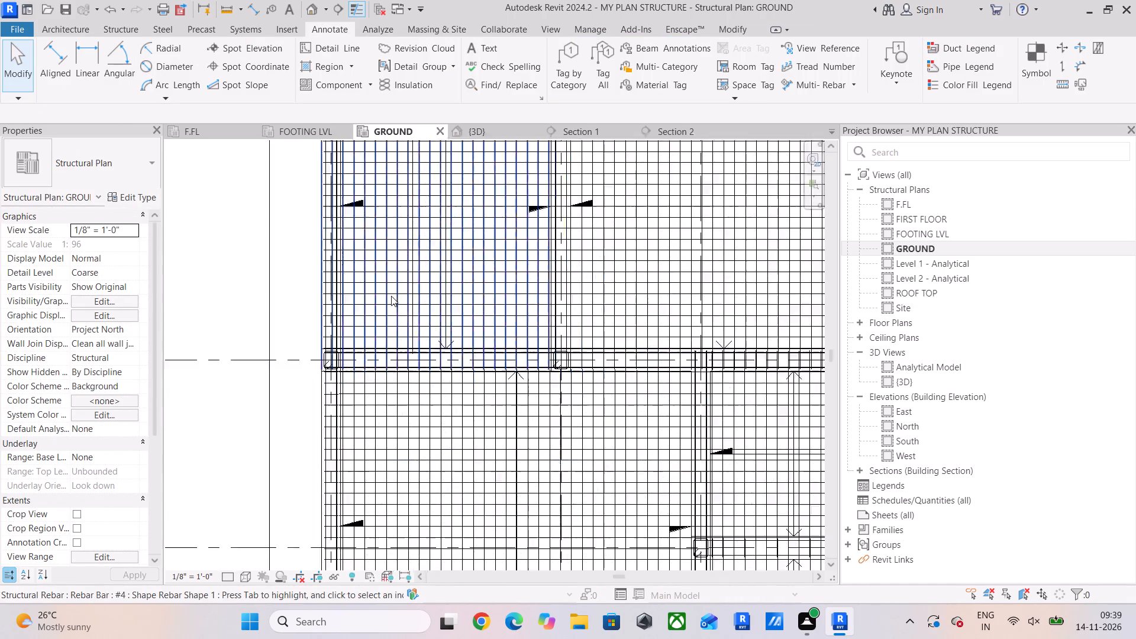
scroll(391, 296, up, 3)
scroll(391, 296, down, 10)
middle_drag(490, 306, 448, 208)
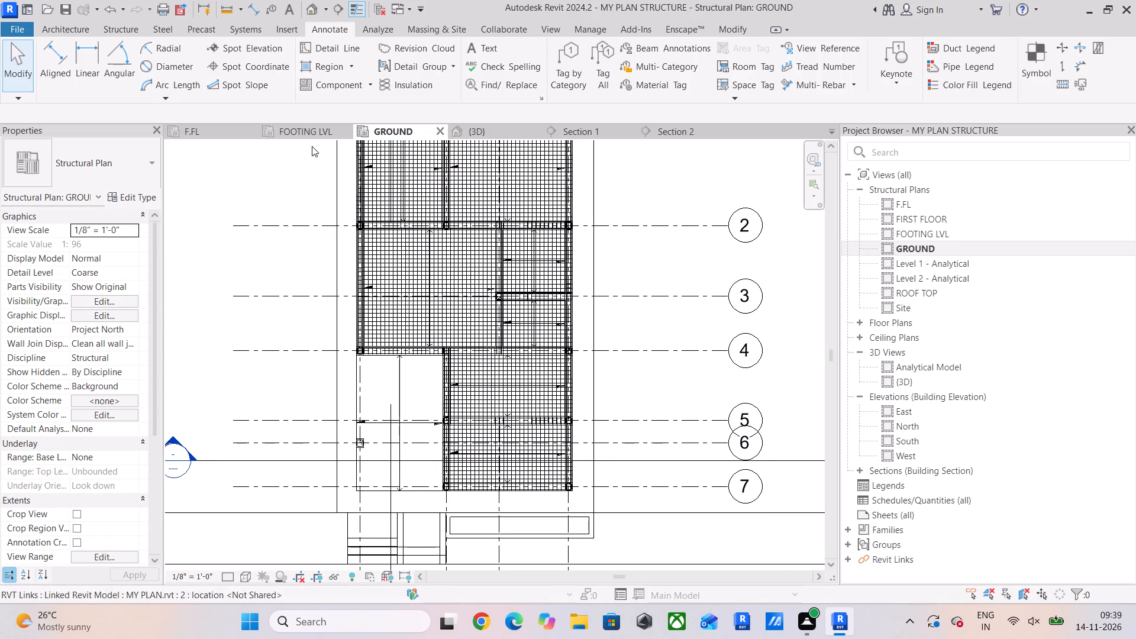
Open the F.FL structural plan and examine its slab and beam reinforcement around grids 1 to 3.
click(286, 131)
click(193, 127)
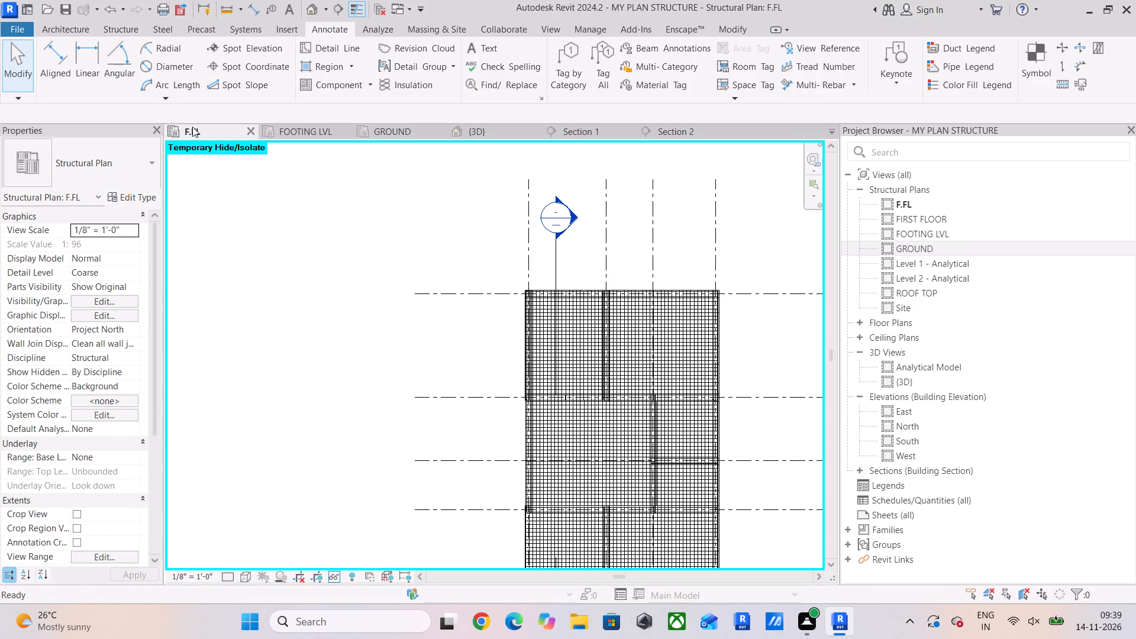
scroll(338, 283, up, 7)
middle_drag(789, 471, 118, 340)
scroll(318, 217, up, 4)
middle_drag(332, 264, 361, 408)
scroll(464, 308, up, 6)
scroll(464, 308, down, 16)
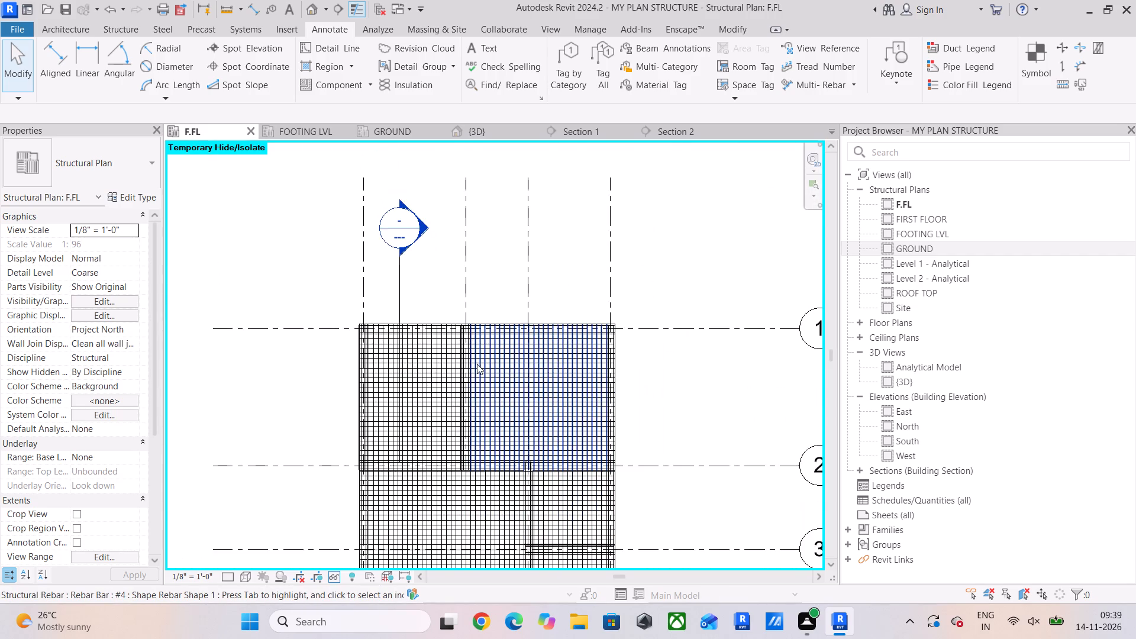
scroll(554, 412, up, 3)
scroll(482, 450, up, 2)
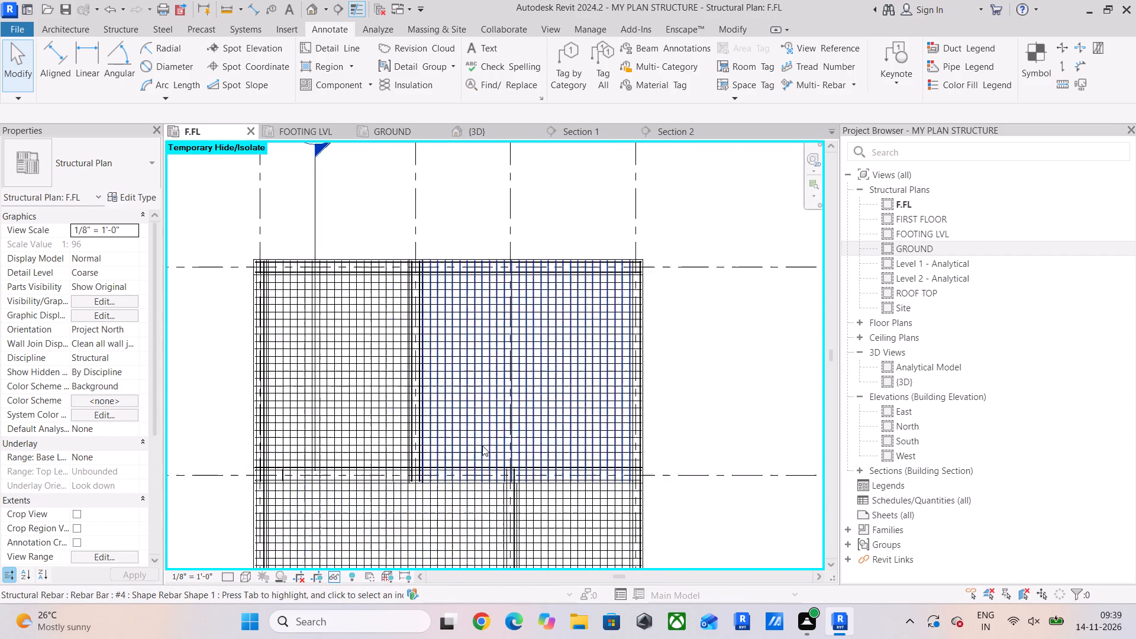
scroll(482, 446, up, 4)
scroll(482, 441, down, 9)
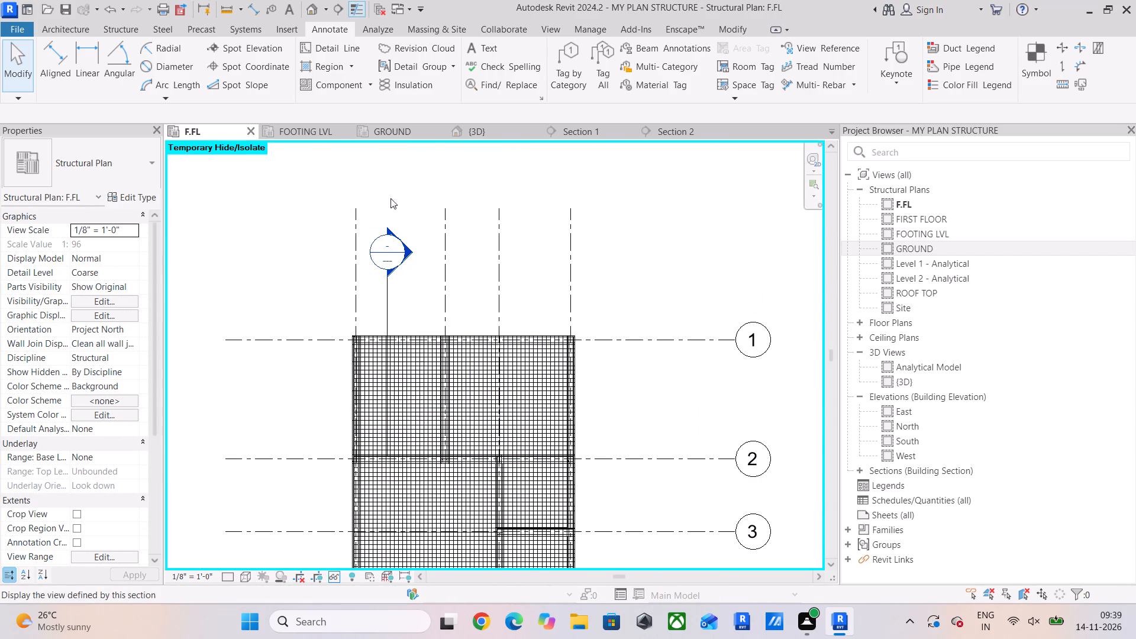
Examine the beams, slabs and column reinforcement in the {3D} view, including from the front.
click(485, 132)
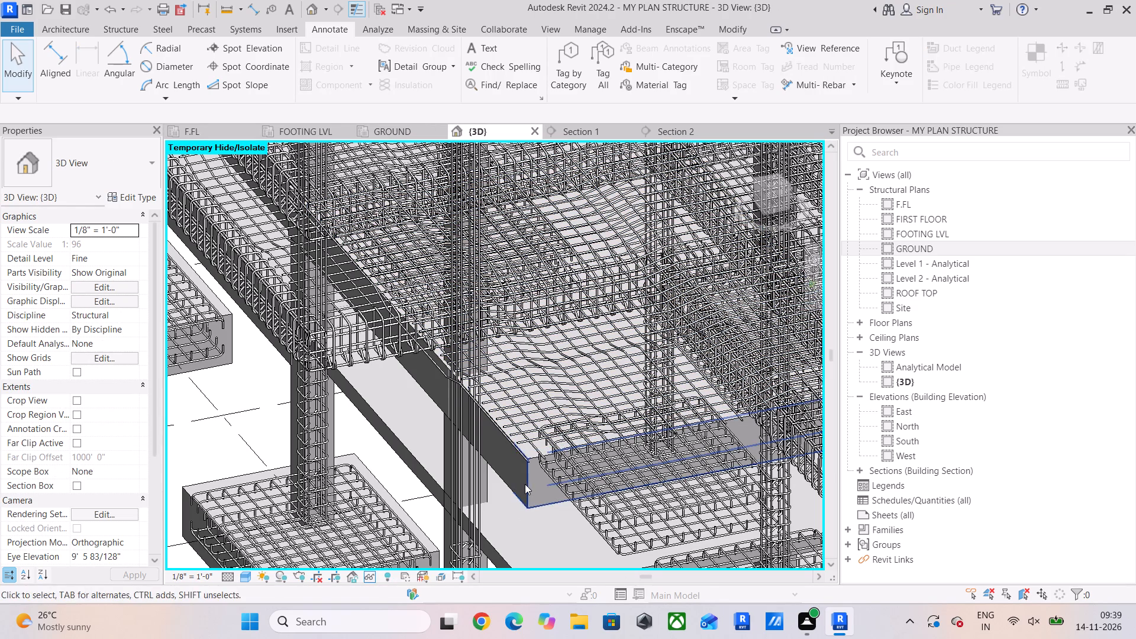
click(525, 484)
scroll(508, 493, down, 5)
middle_drag(508, 491, 487, 423)
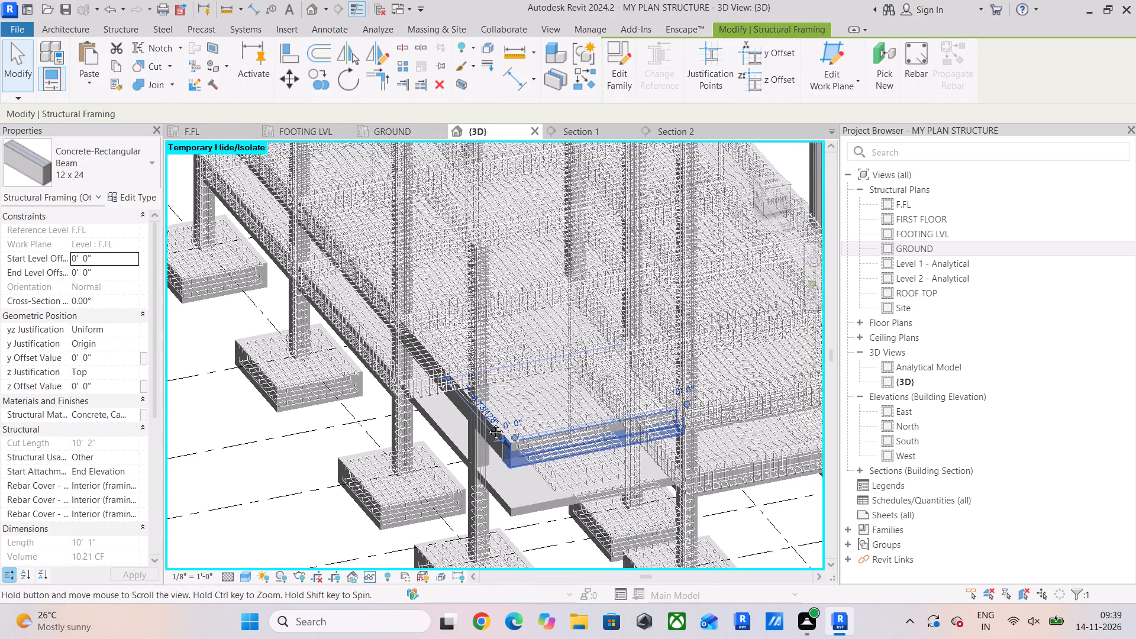
middle_drag(487, 423, 486, 423)
scroll(461, 394, up, 4)
scroll(461, 393, down, 6)
middle_drag(488, 426, 595, 638)
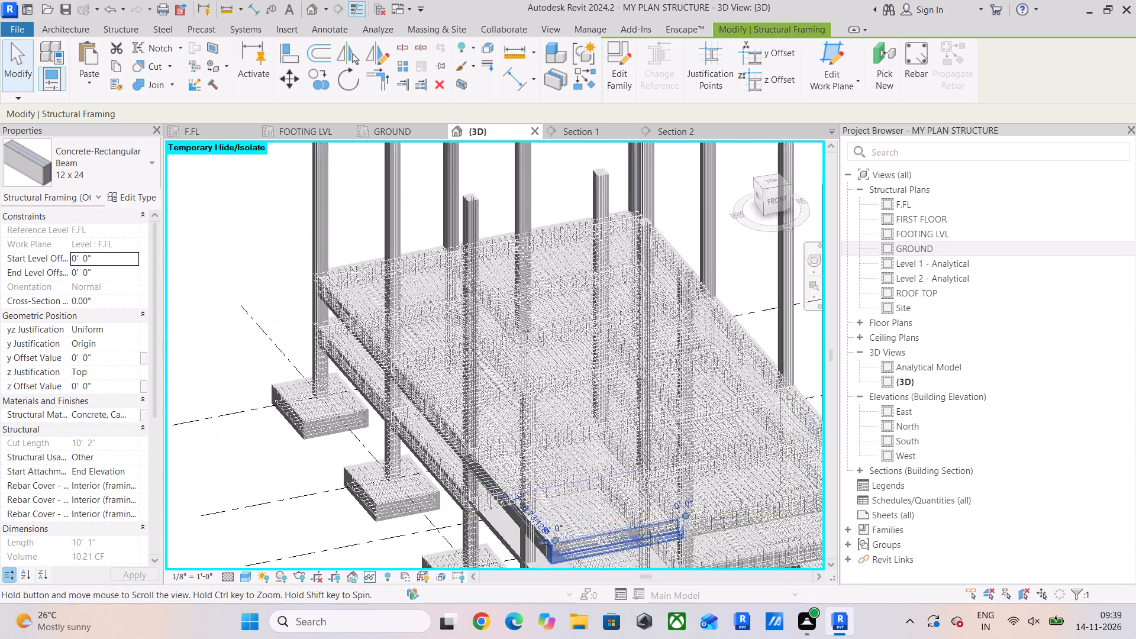
middle_drag(595, 638, 608, 638)
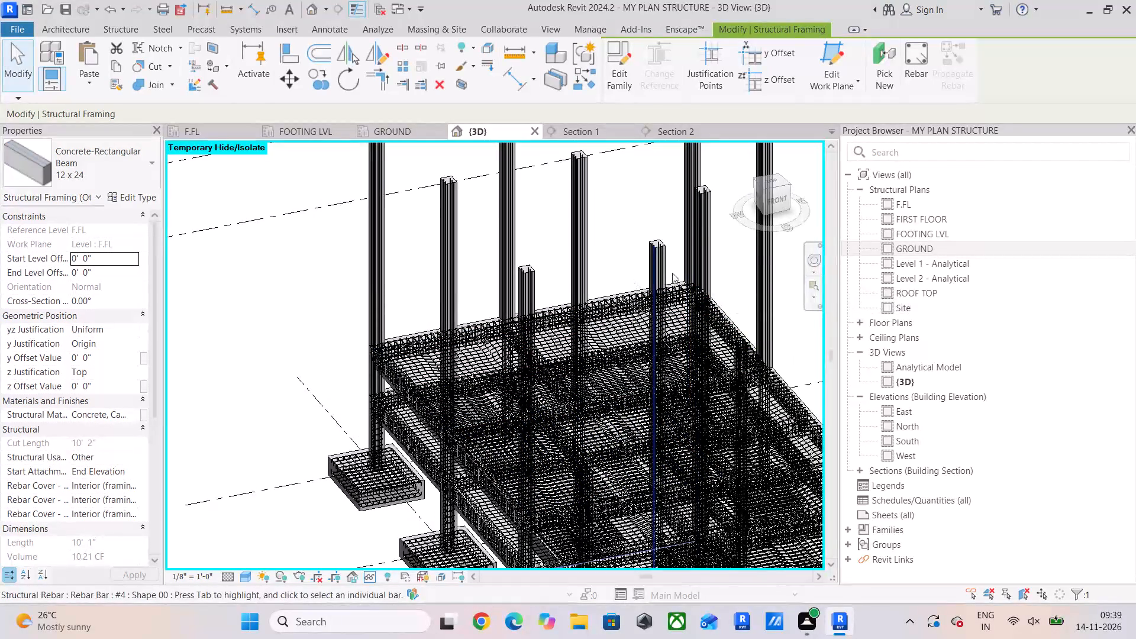
click(775, 196)
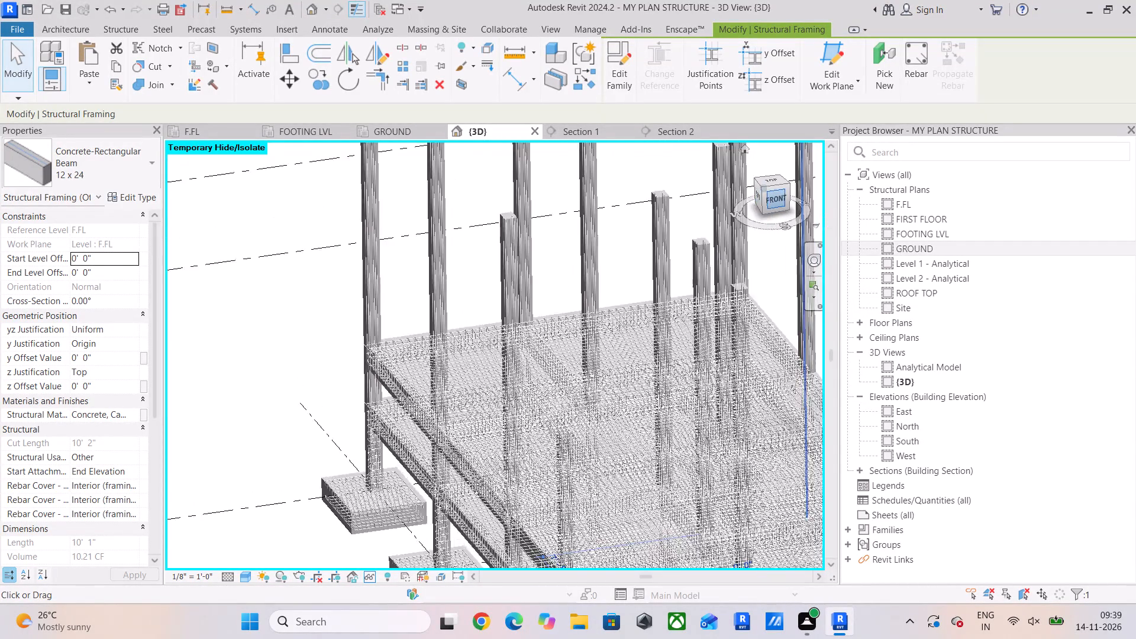
click(475, 240)
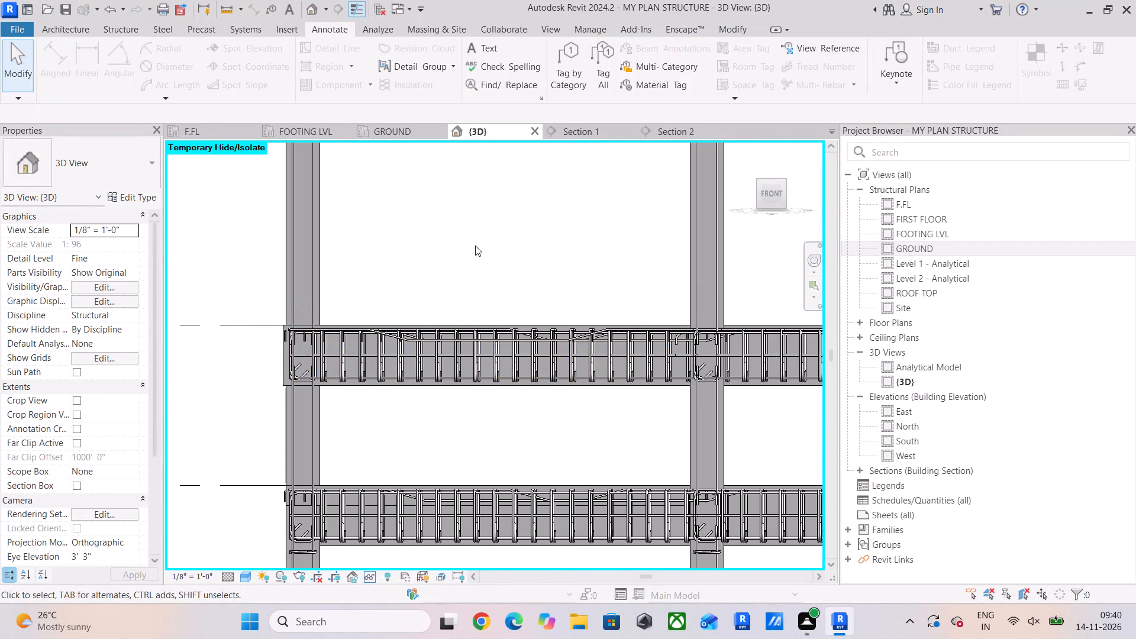
shift+middle_drag(470, 257, 436, 320)
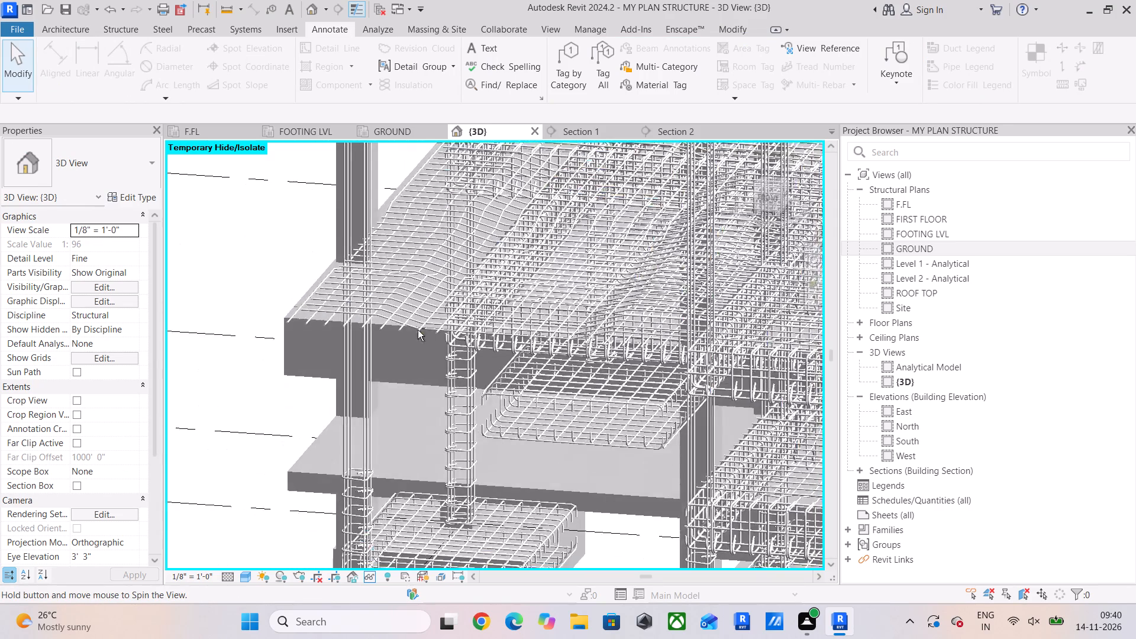
In Section 1, select all 6" Foundation Slab instances and remove the slabs below F.FL from the selection.
click(586, 137)
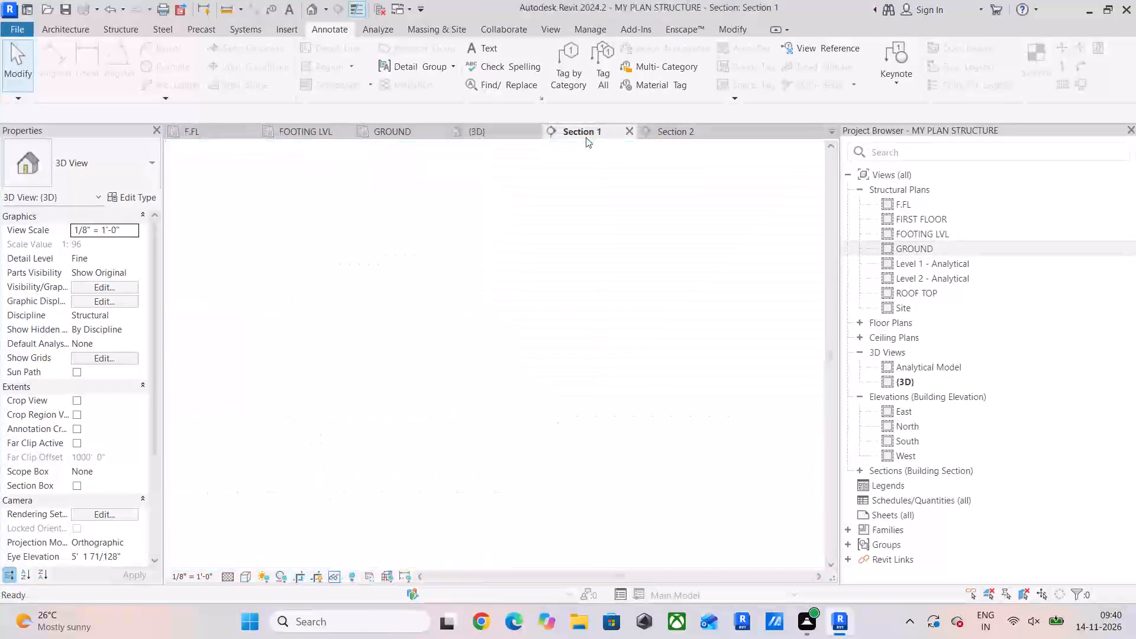
click(438, 391)
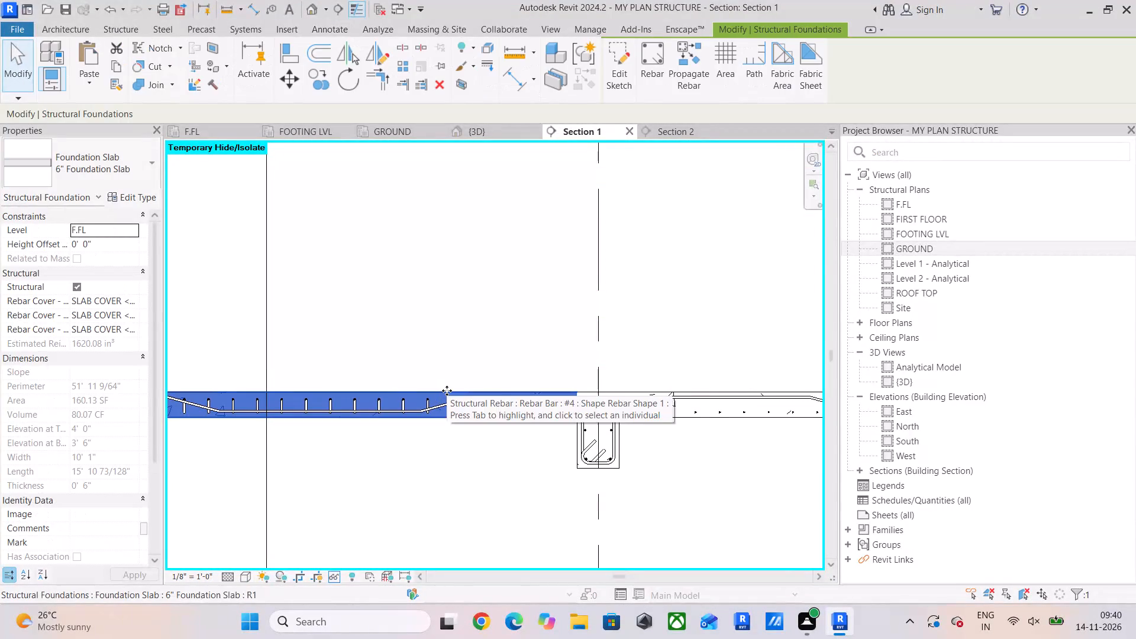
text(SA)
scroll(506, 417, down, 4)
middle_drag(543, 404, 590, 250)
scroll(553, 308, down, 4)
middle_drag(555, 306, 473, 312)
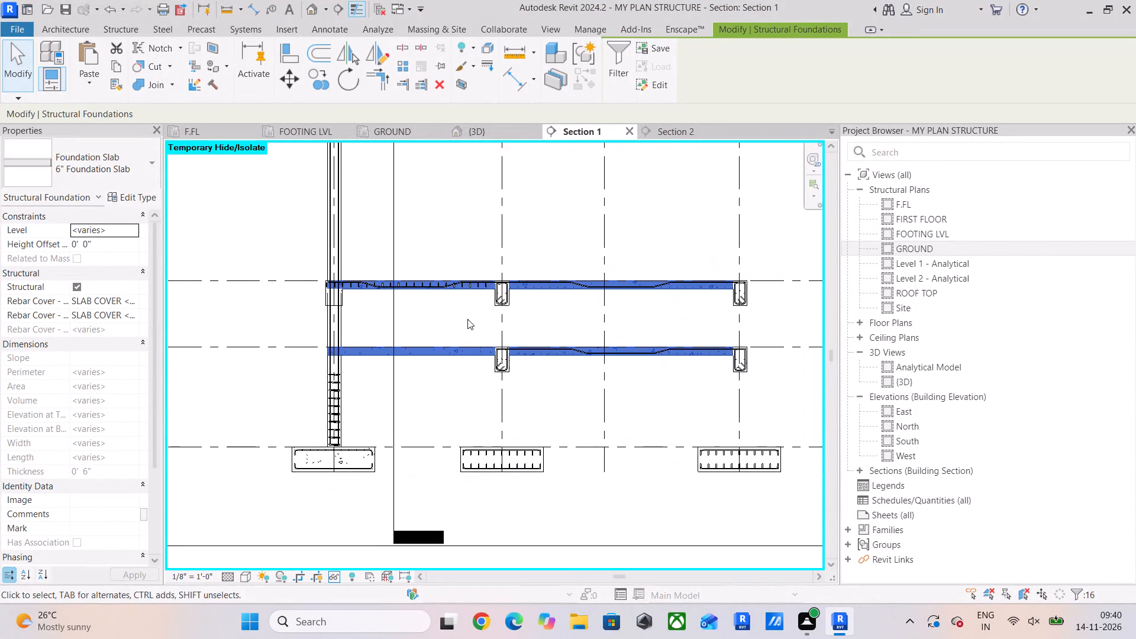
scroll(457, 332, down, 1)
shift+drag(307, 318, 780, 388)
scroll(525, 294, up, 4)
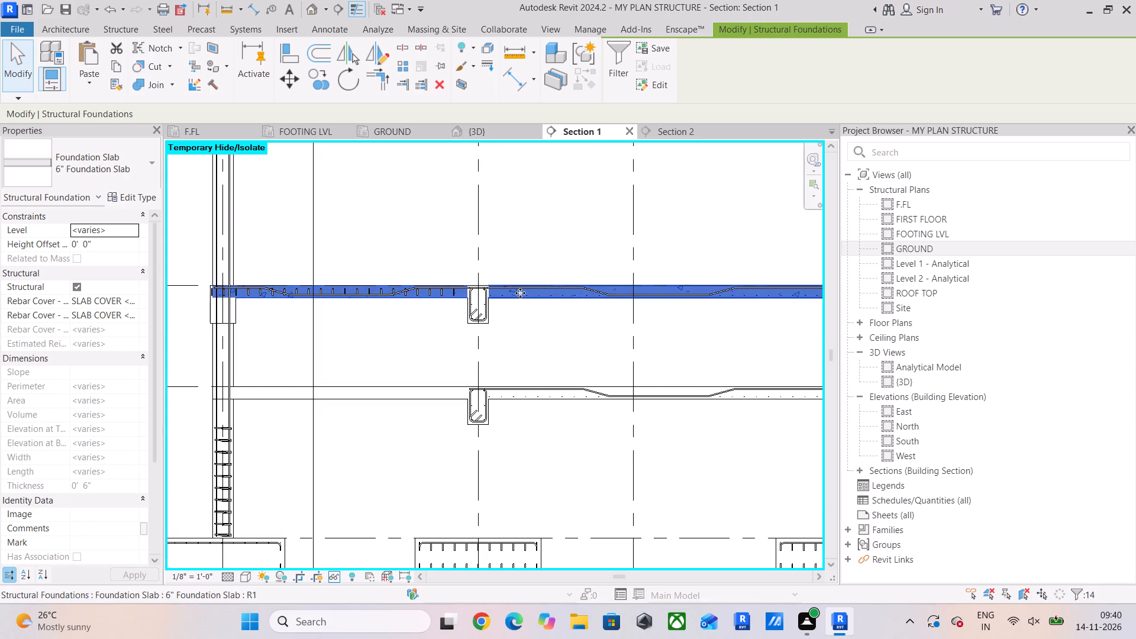
Add the F.FL beams to the slab selection and filter out the Structural Rebar category.
scroll(437, 267, up, 5)
scroll(464, 246, down, 10)
middle_drag(465, 253, 468, 287)
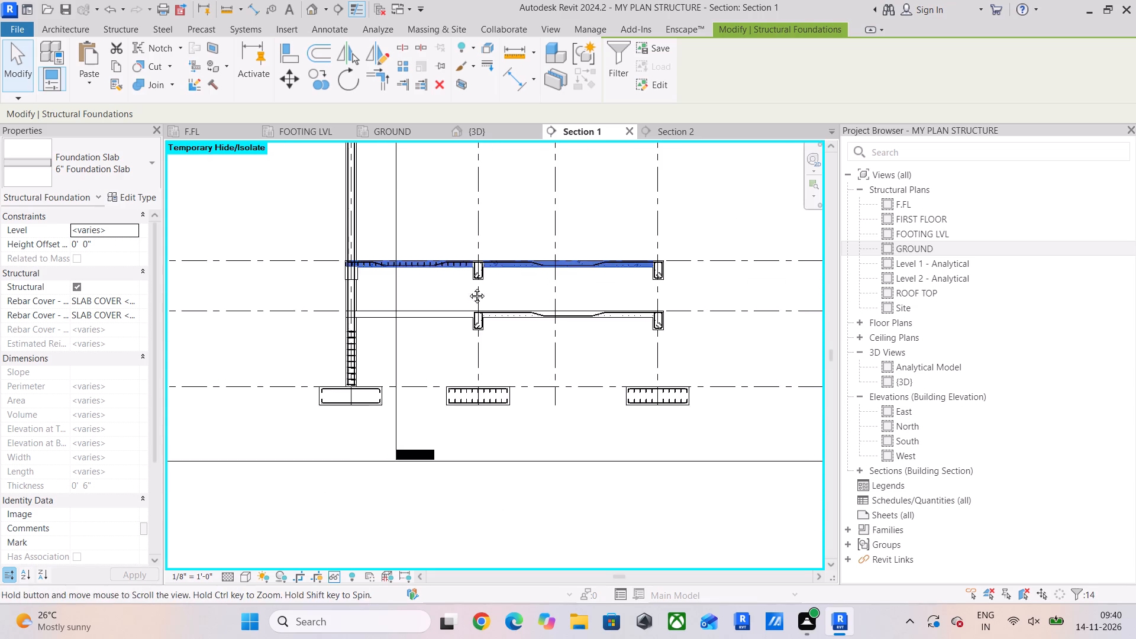
middle_drag(468, 287, 472, 438)
scroll(354, 457, up, 1)
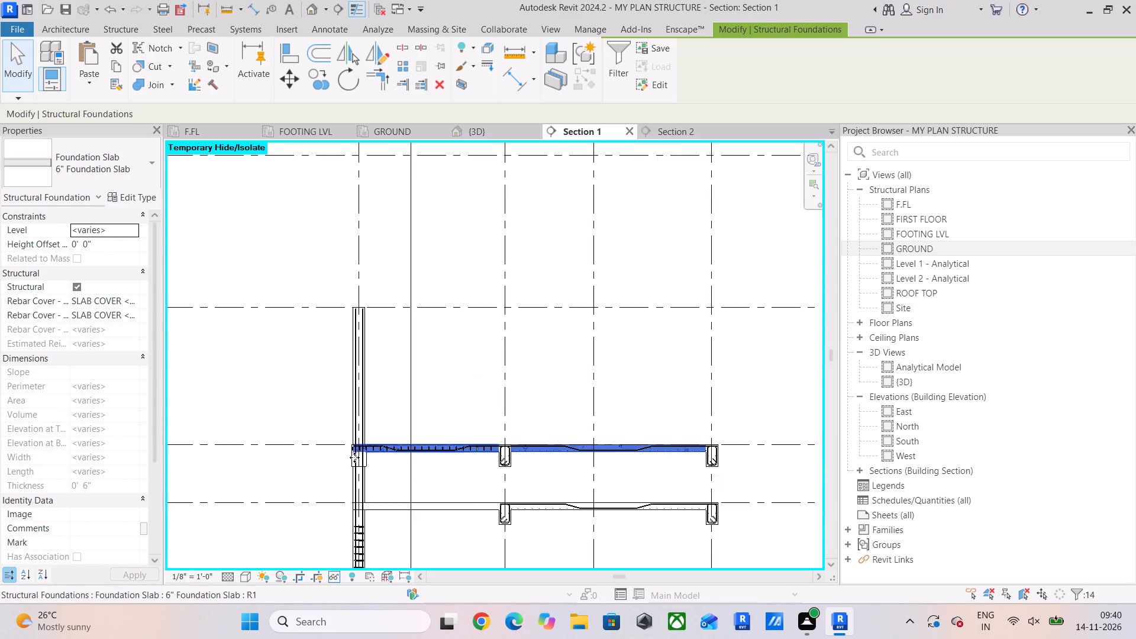
scroll(354, 457, up, 9)
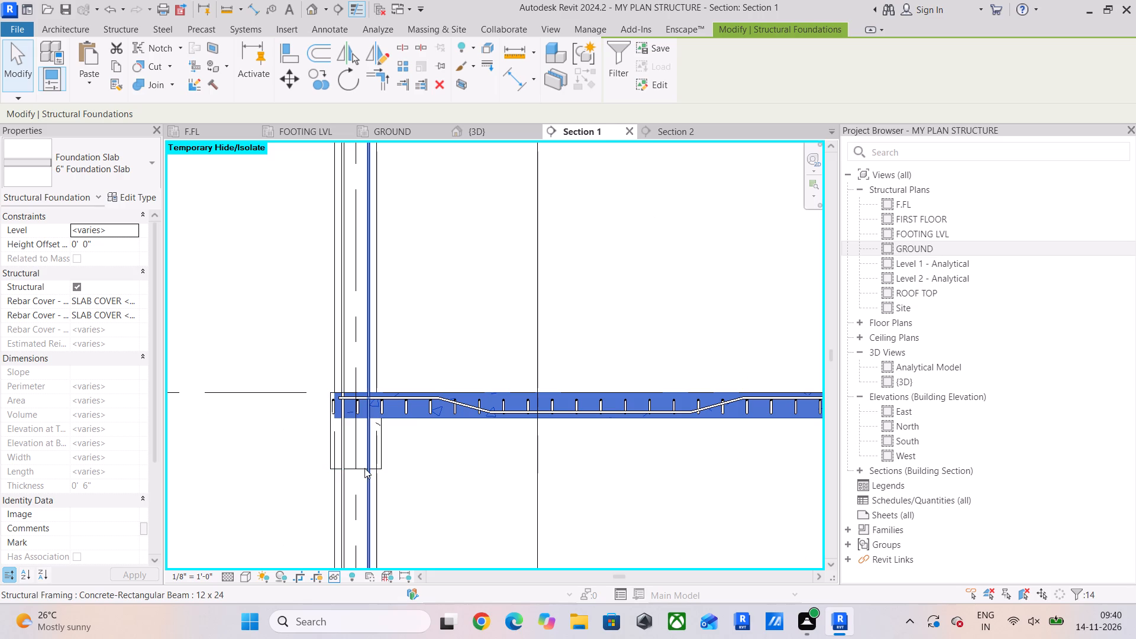
scroll(464, 440, down, 5)
scroll(575, 459, down, 3)
middle_drag(588, 461, 427, 428)
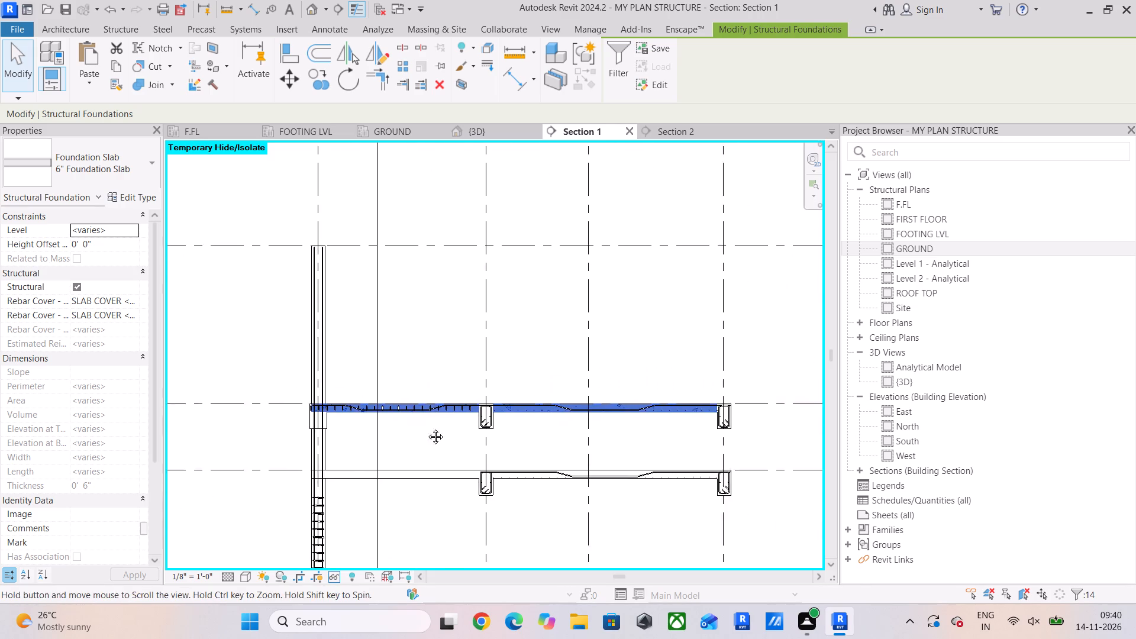
middle_drag(427, 428, 420, 427)
scroll(420, 425, down, 2)
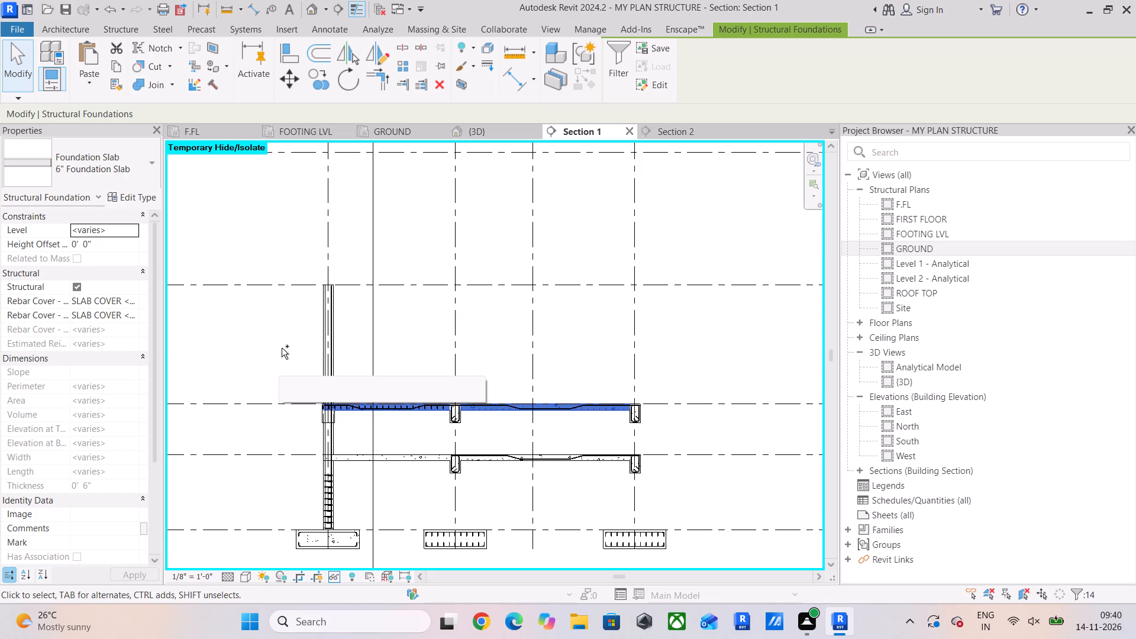
ctrl+drag(284, 360, 721, 434)
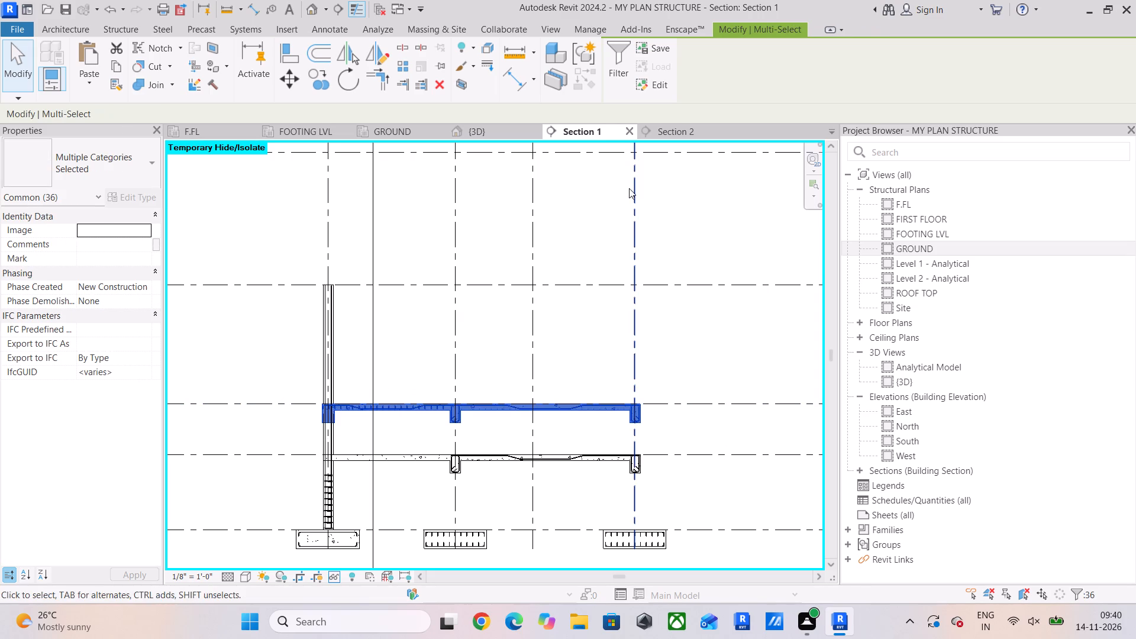
click(619, 64)
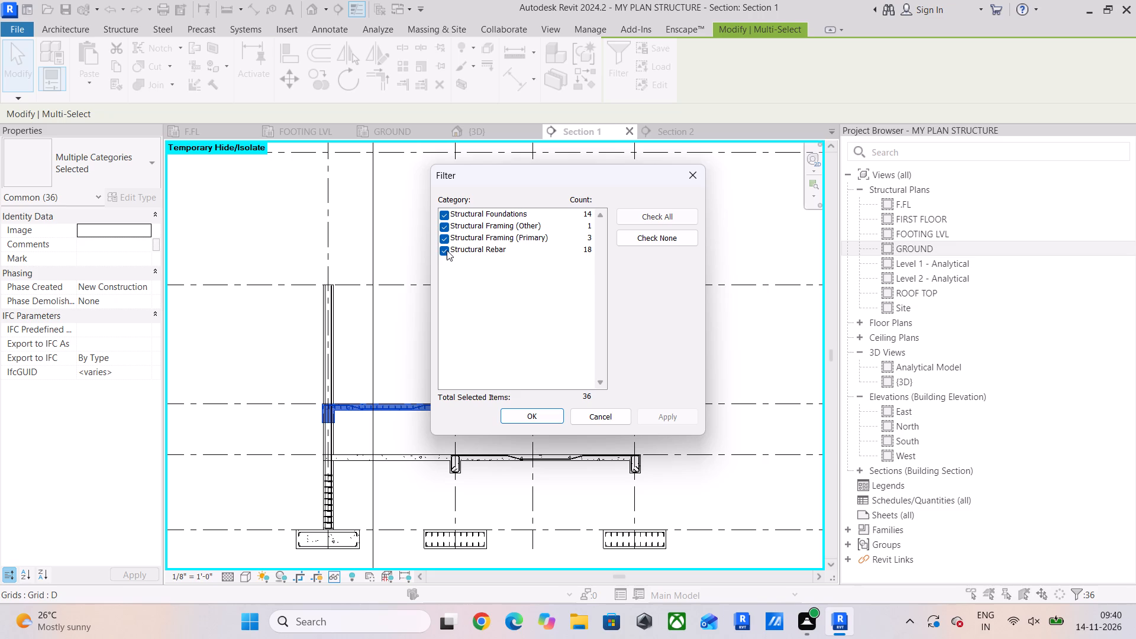
click(444, 247)
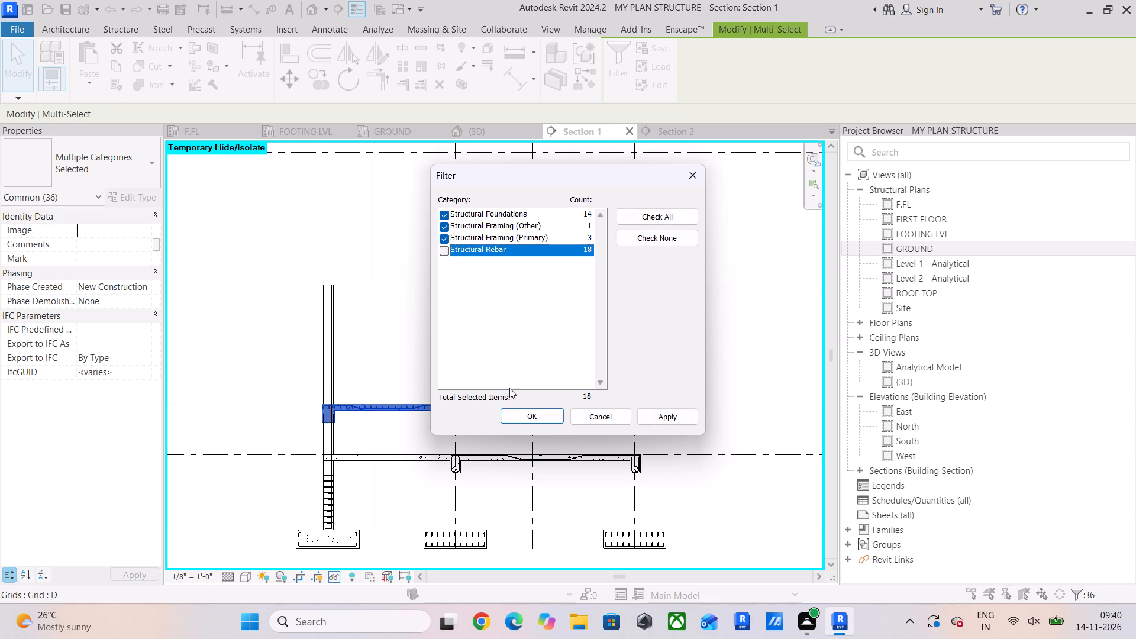
click(534, 412)
Copy the selected F.FL slabs and beams from the grid A column edge up to the FIRST FLOOR level, with Multiple on and Constrain off.
scroll(326, 387, up, 3)
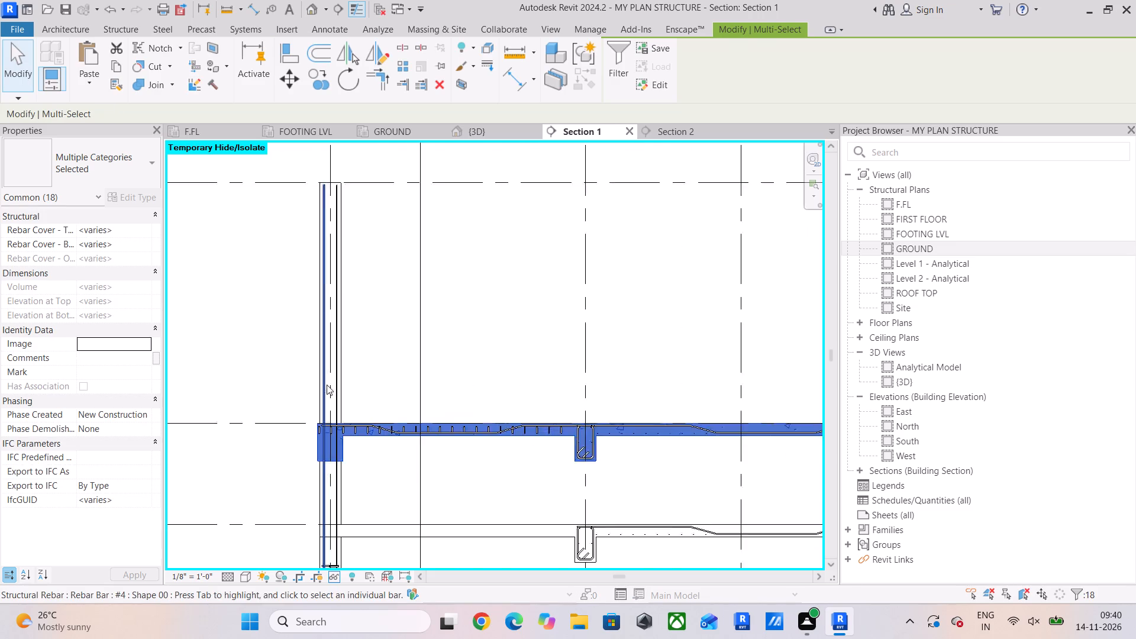
scroll(327, 385, up, 8)
scroll(509, 445, down, 11)
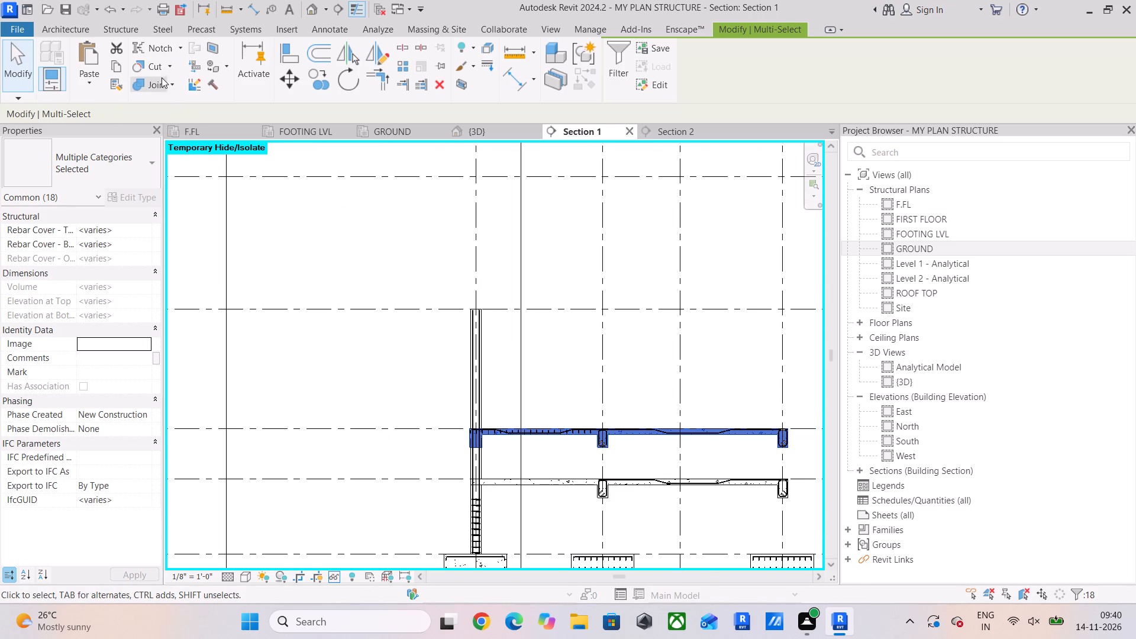
double_click(122, 67)
click(75, 85)
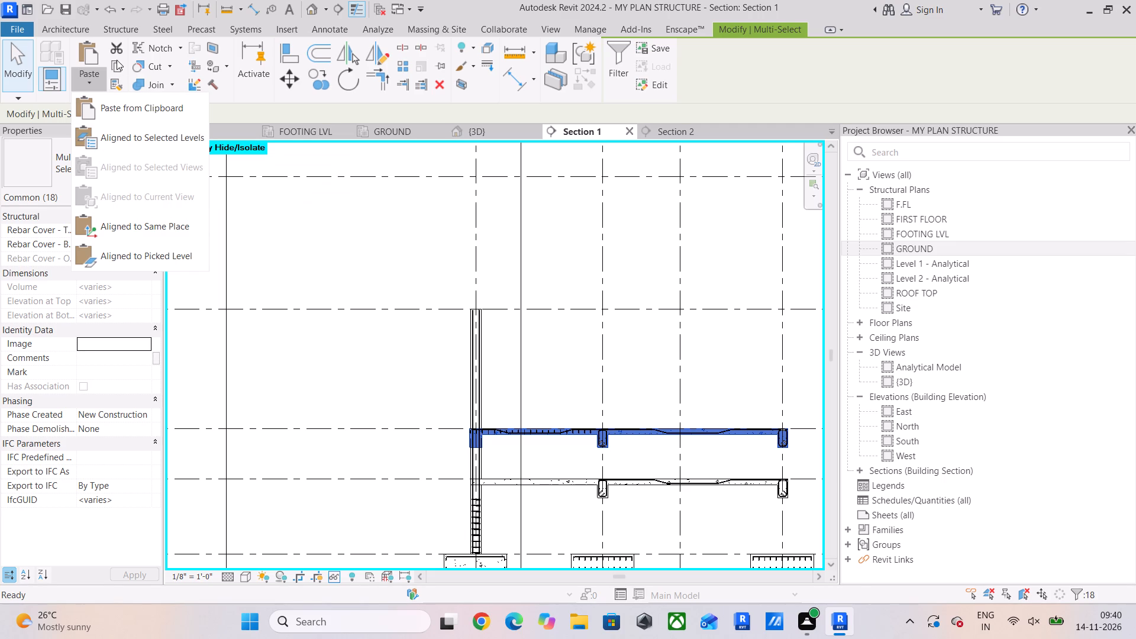
click(322, 78)
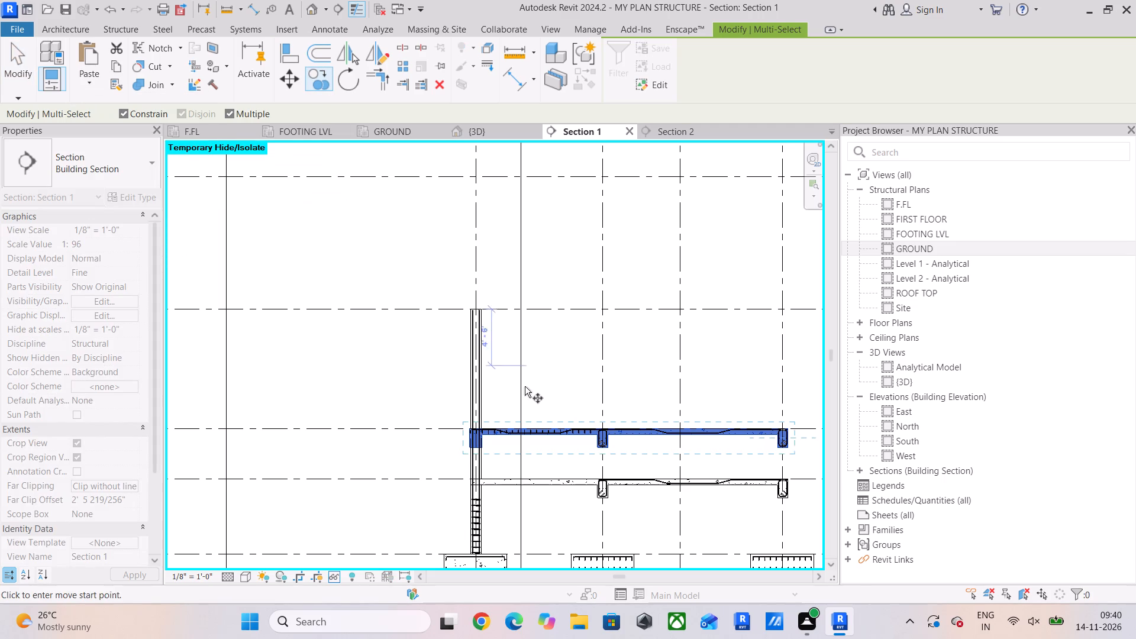
scroll(489, 424, up, 5)
scroll(440, 433, up, 5)
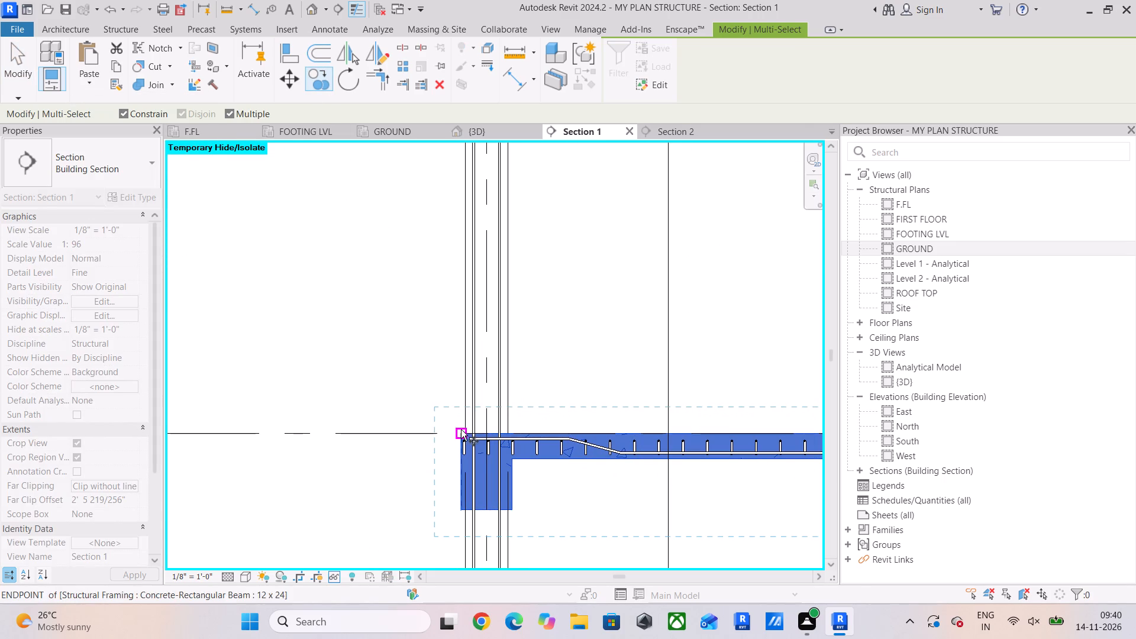
scroll(467, 430, up, 10)
drag(460, 445, 460, 439)
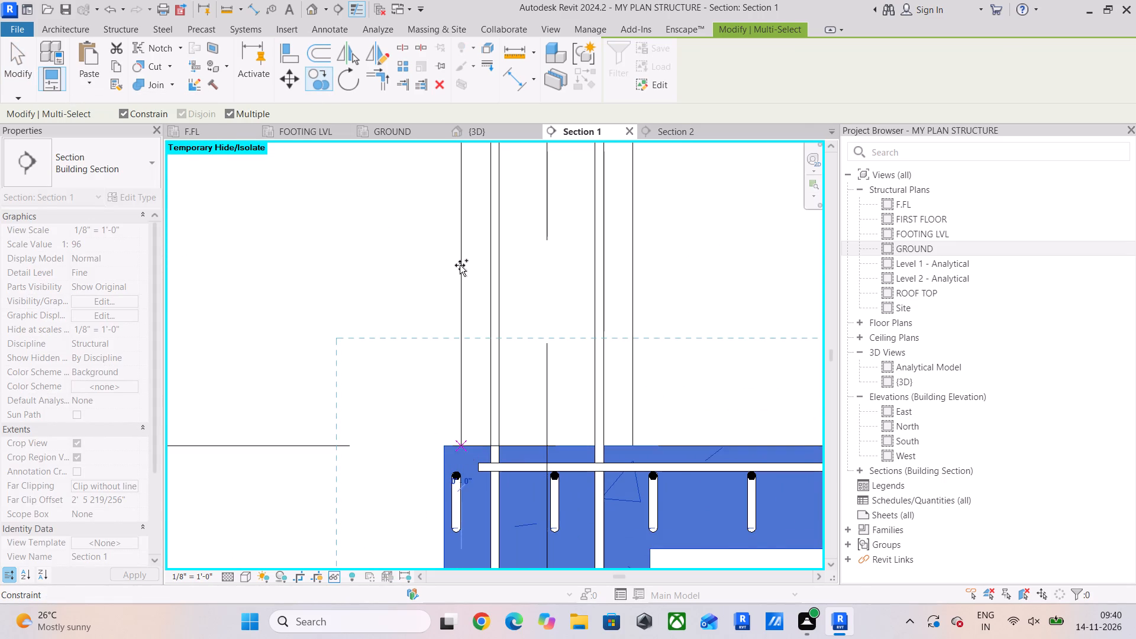
scroll(460, 265, down, 12)
middle_drag(460, 265, 460, 569)
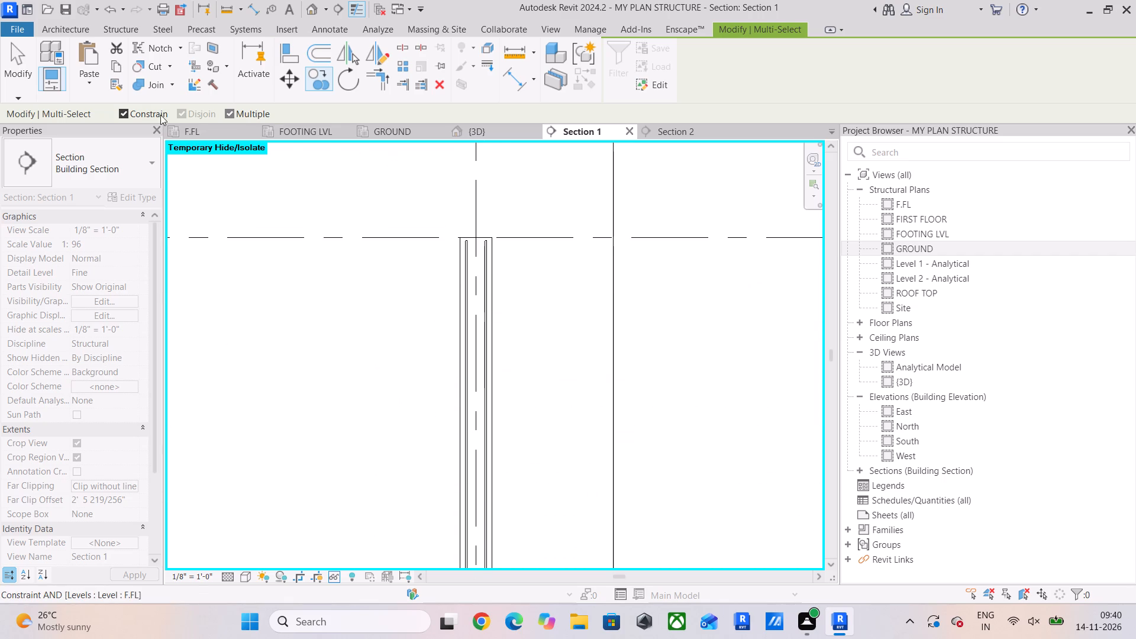
click(124, 109)
scroll(482, 247, down, 5)
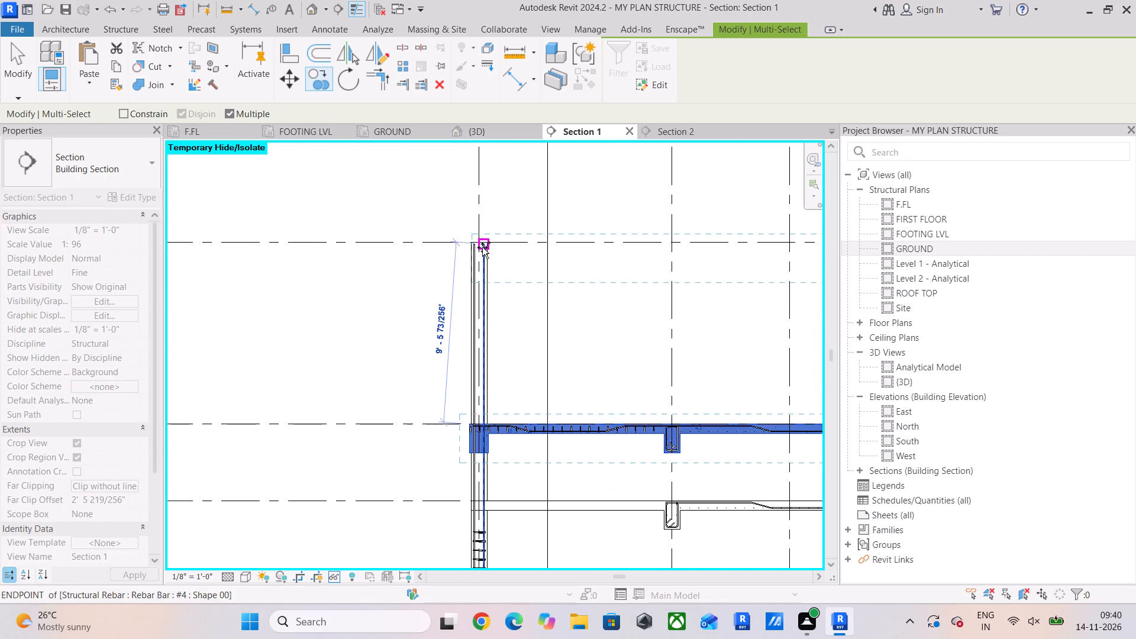
middle_drag(459, 302, 406, 526)
scroll(409, 492, up, 9)
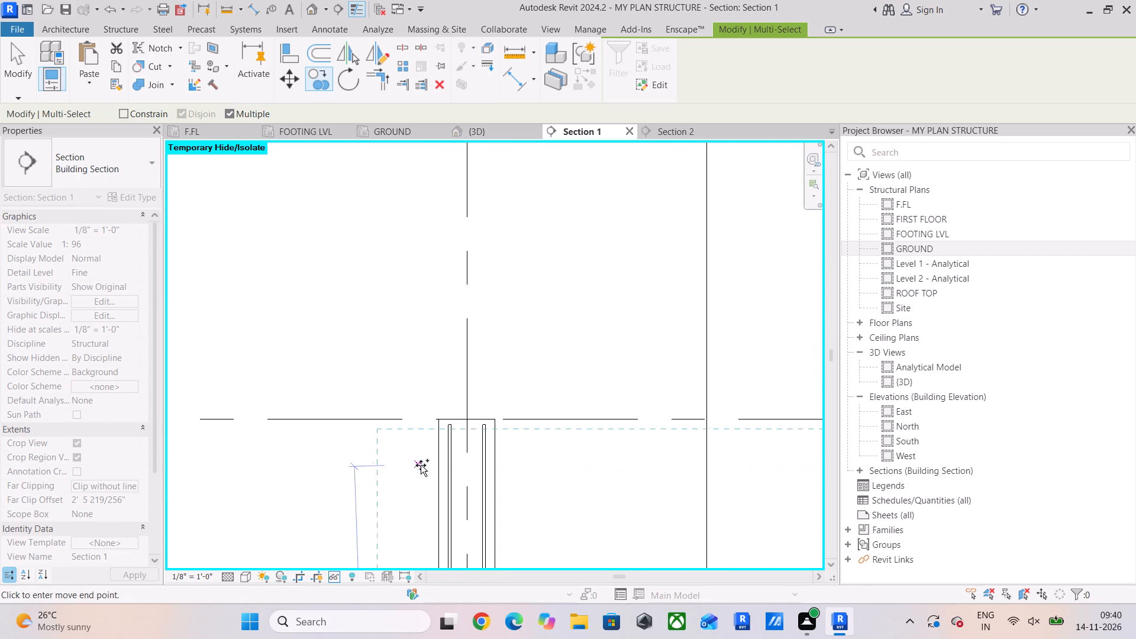
click(438, 421)
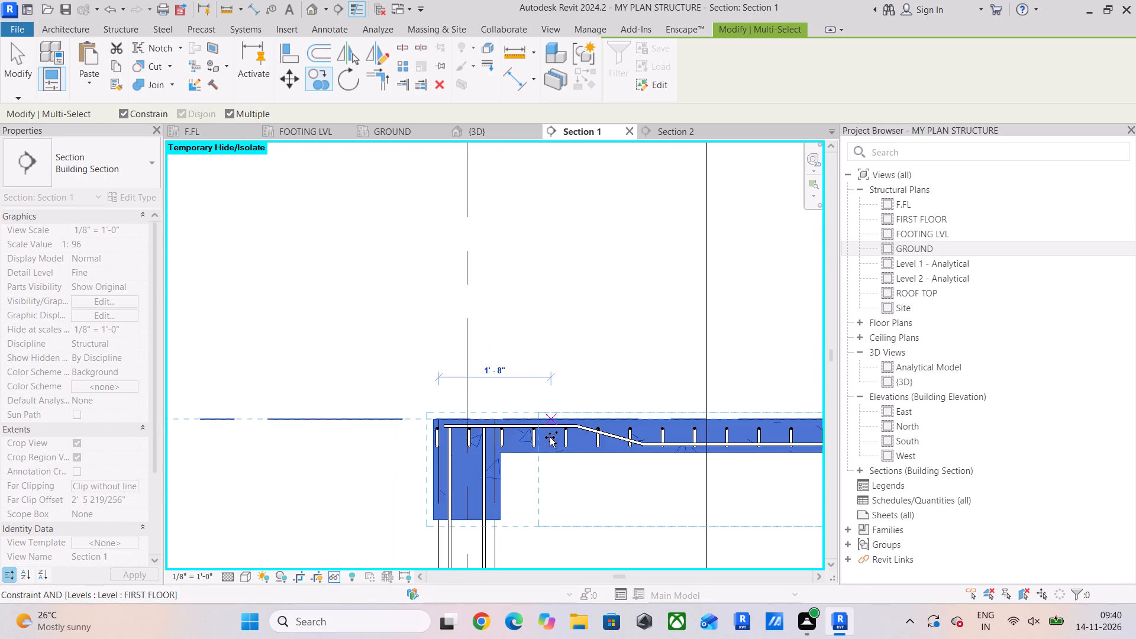
Place a second copy of the slabs and beams at the ROOF TOP level, 10' - 6" above FIRST FLOOR, and end the copying.
scroll(581, 443, down, 10)
middle_drag(565, 405, 532, 551)
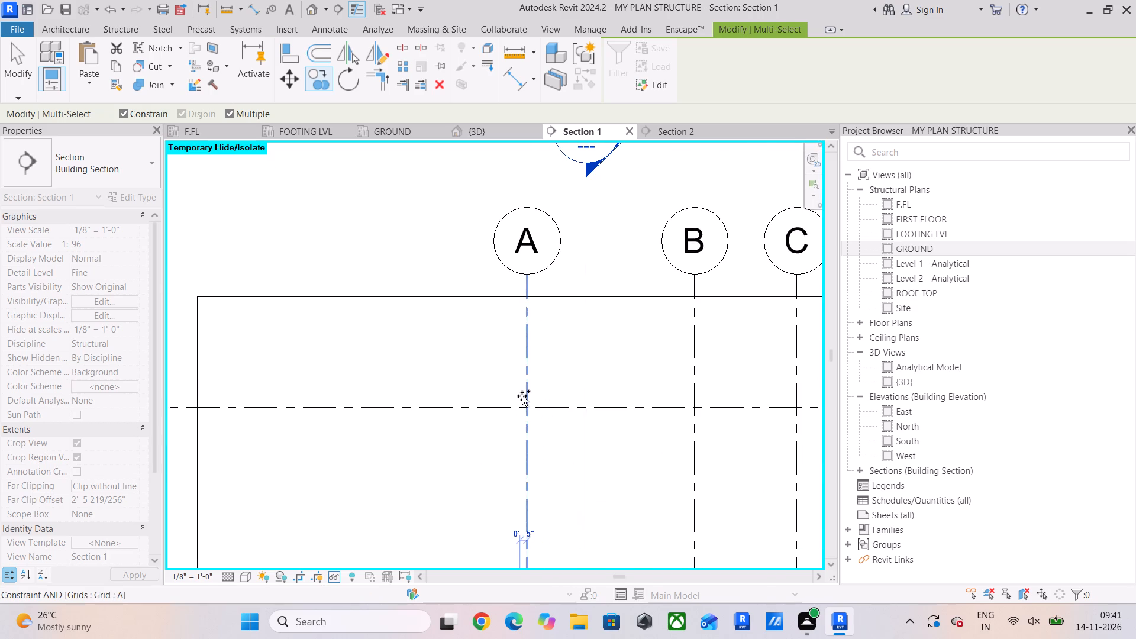
scroll(522, 401, down, 2)
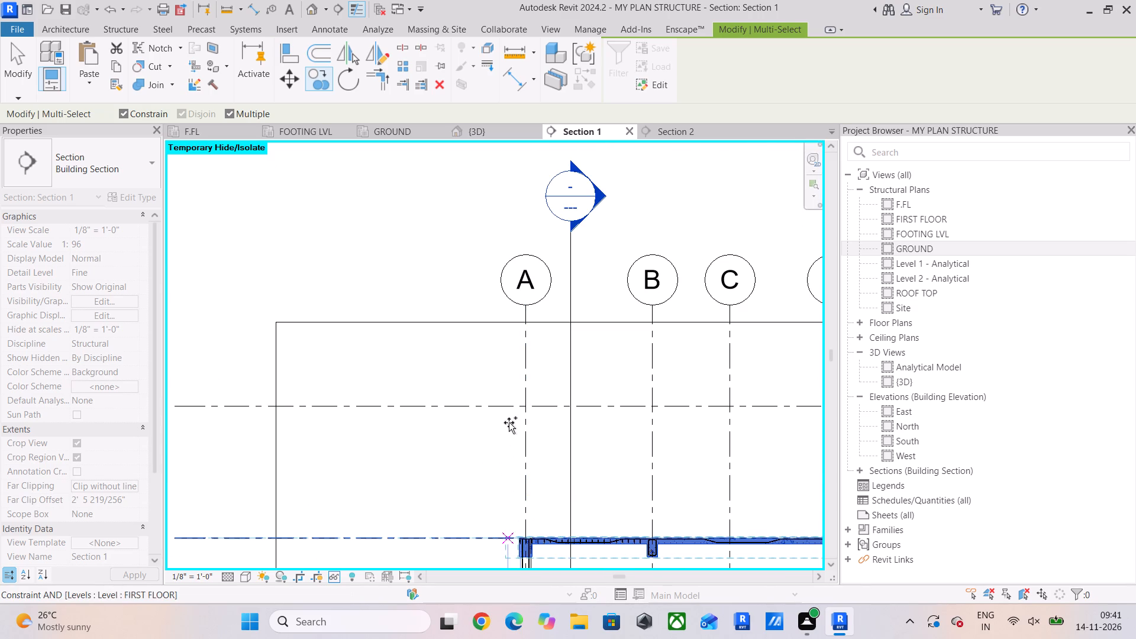
click(124, 108)
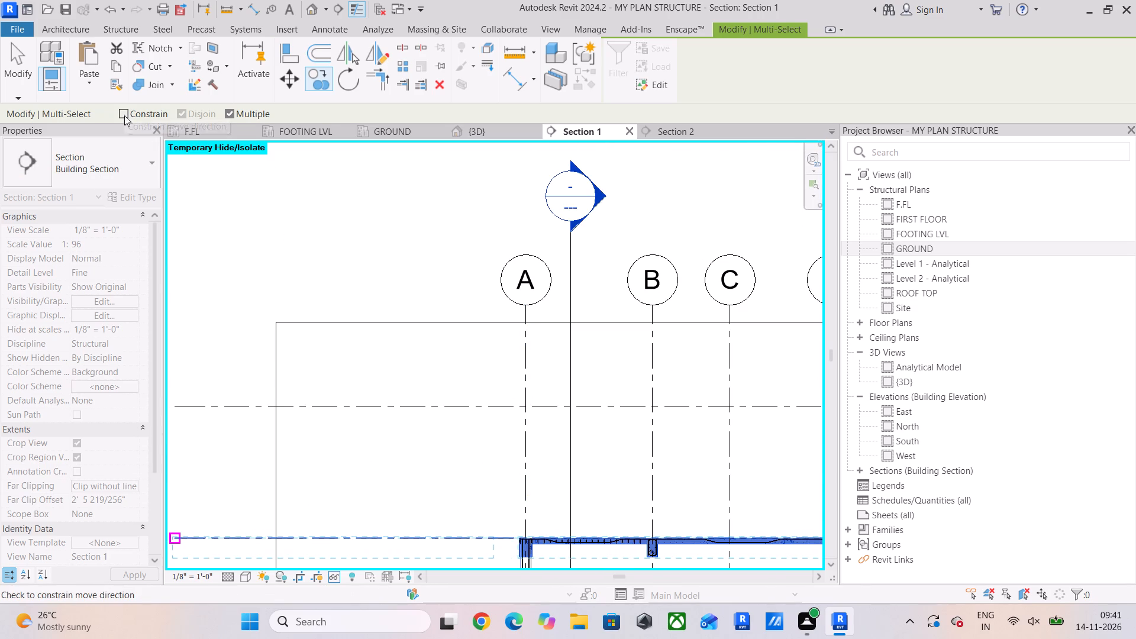
click(527, 406)
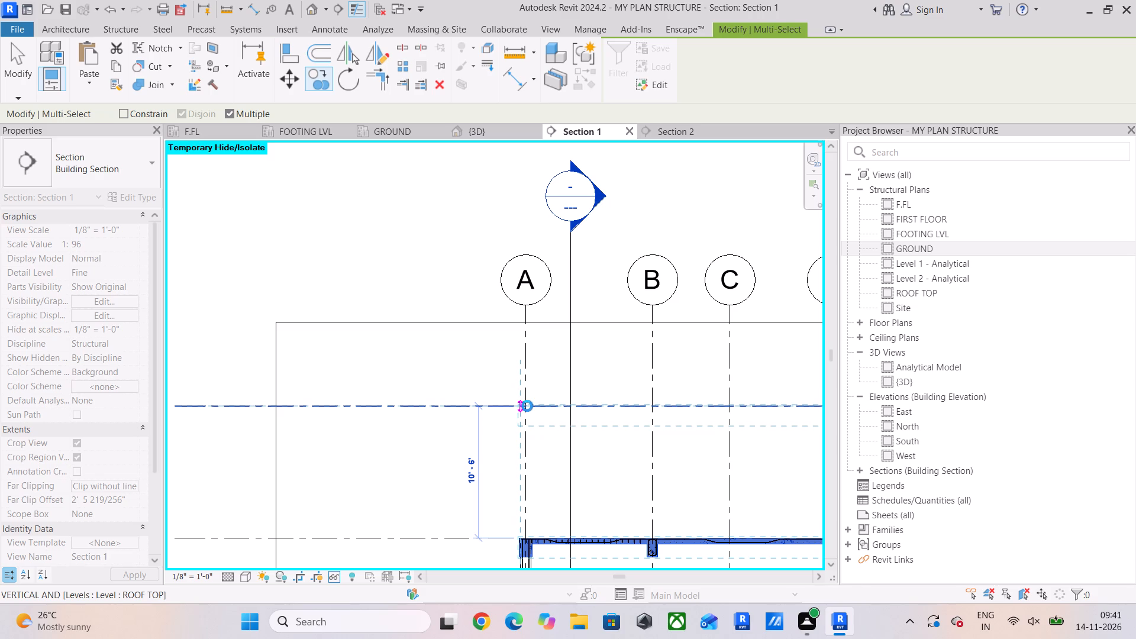
key(Escape)
key(Escape)
key(Escape)
key(Escape)
key(Escape)
Examine the copied slabs and beams on the upper levels in Section 1 and in the {3D} view.
scroll(542, 446, down, 4)
middle_drag(546, 444, 538, 437)
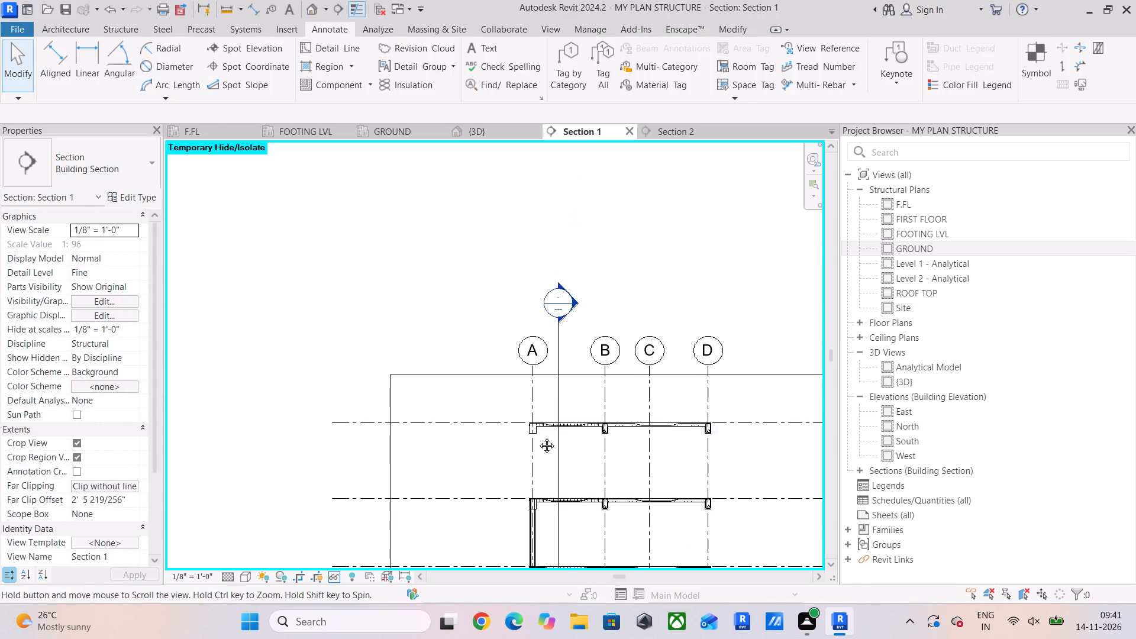
middle_drag(538, 437, 338, 263)
scroll(419, 430, up, 4)
middle_drag(396, 432, 488, 489)
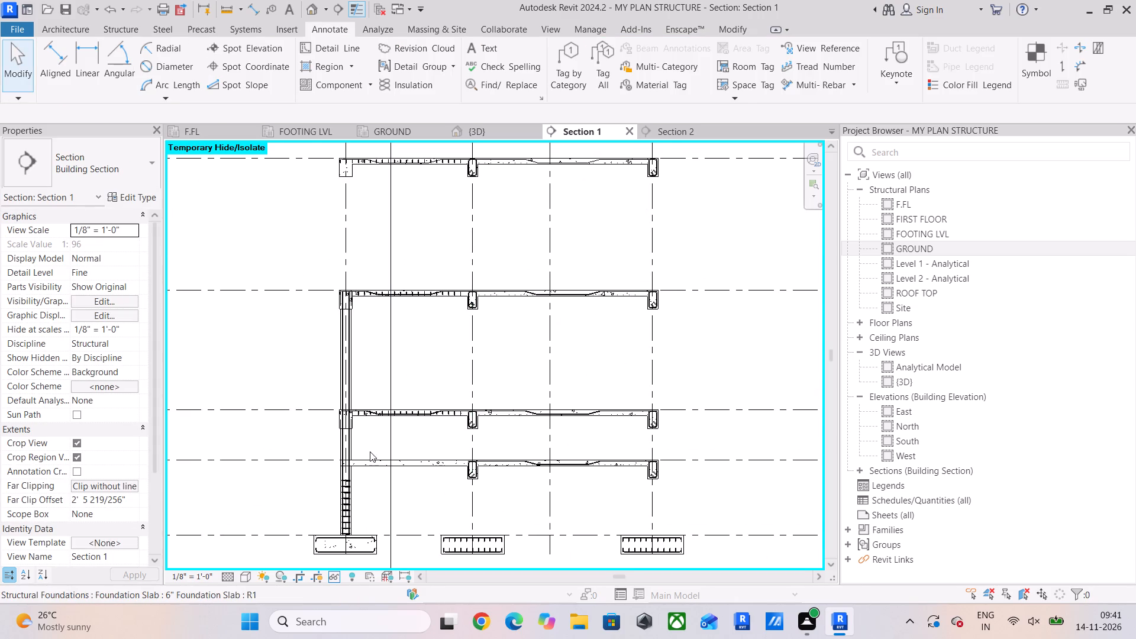
middle_drag(558, 470, 559, 490)
click(475, 131)
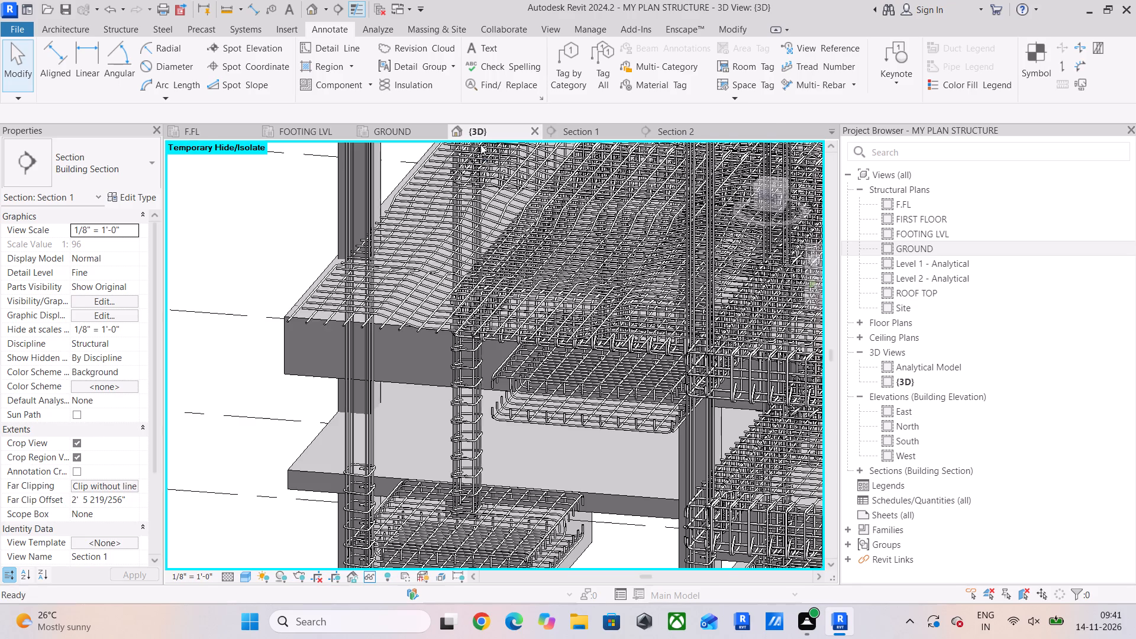
scroll(263, 373, down, 8)
middle_drag(515, 390, 493, 525)
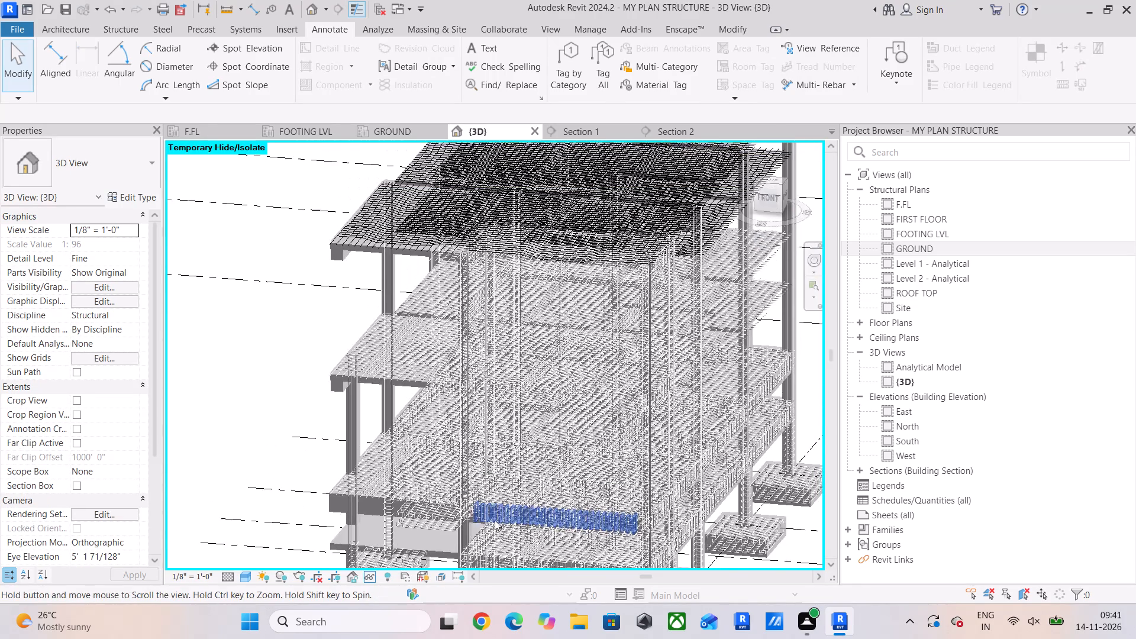
scroll(331, 179, up, 9)
scroll(437, 264, down, 4)
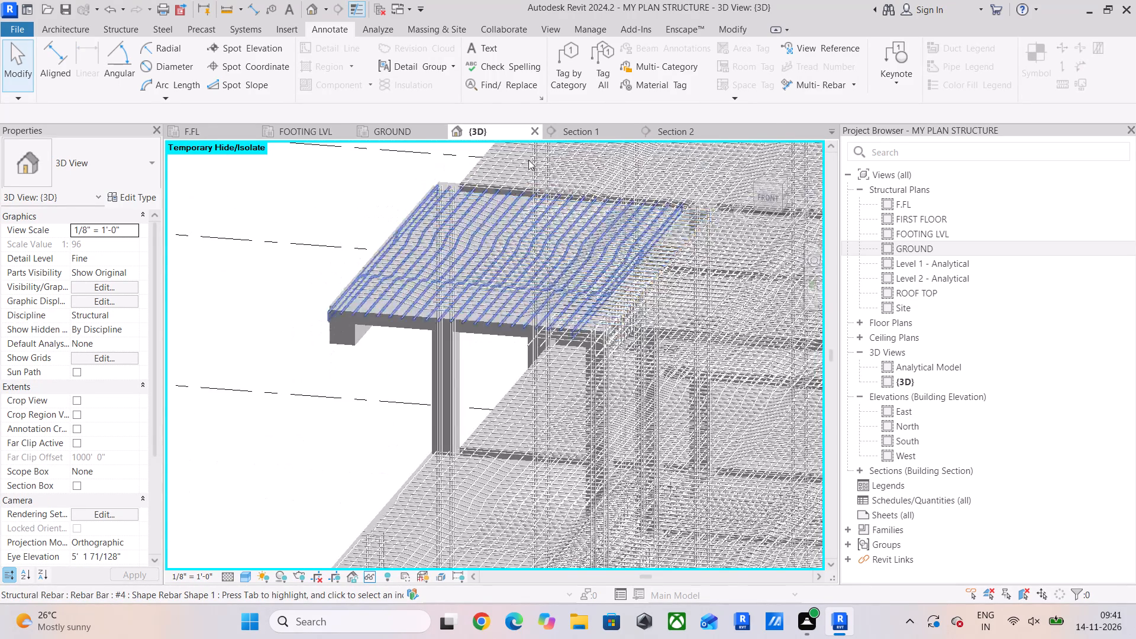
Open the FIRST FLOOR structural plan and set its visual style to Wireframe.
double_click(920, 214)
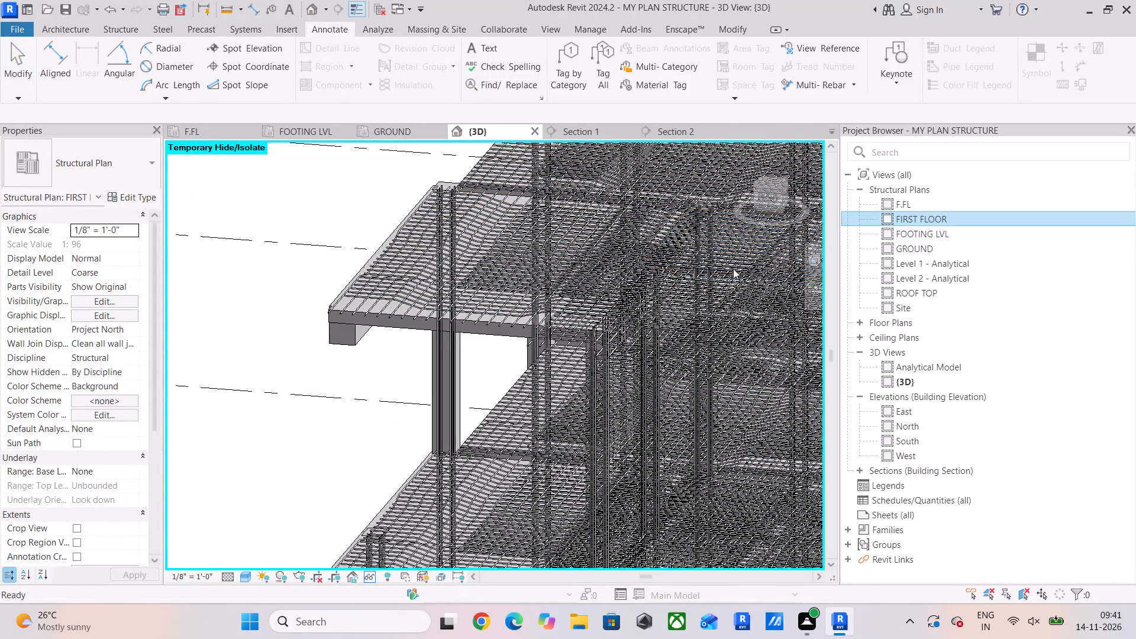
scroll(506, 369, up, 9)
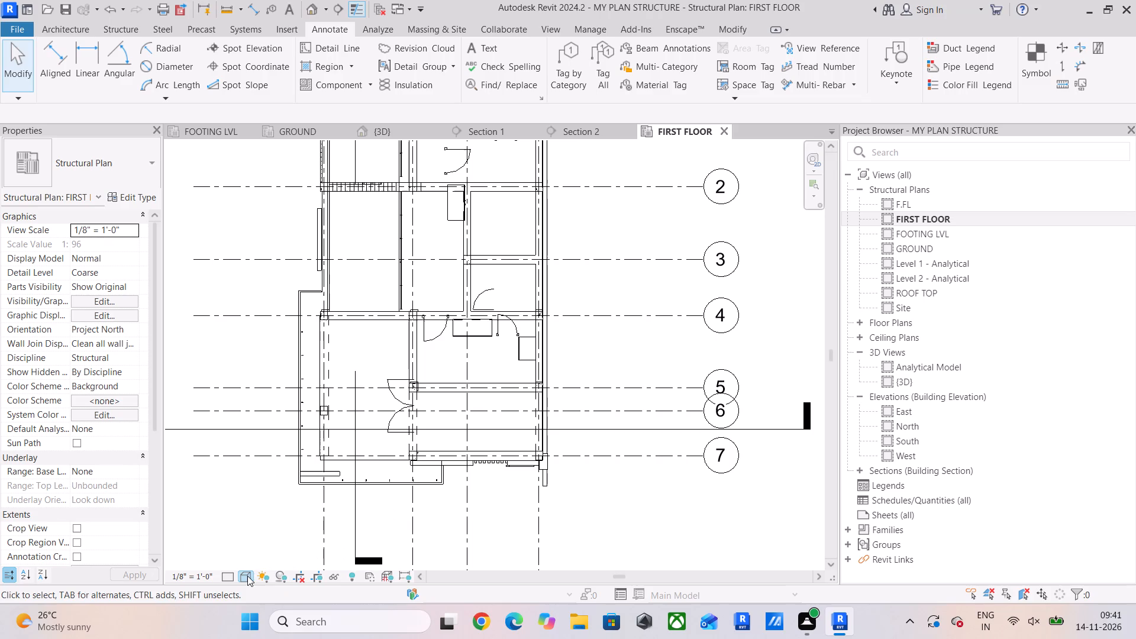
click(246, 577)
click(283, 485)
Pull the grid 4 end of the #4 slab rebar set back about two bar spacings, clear of the grid 4 beam.
scroll(390, 339, up, 6)
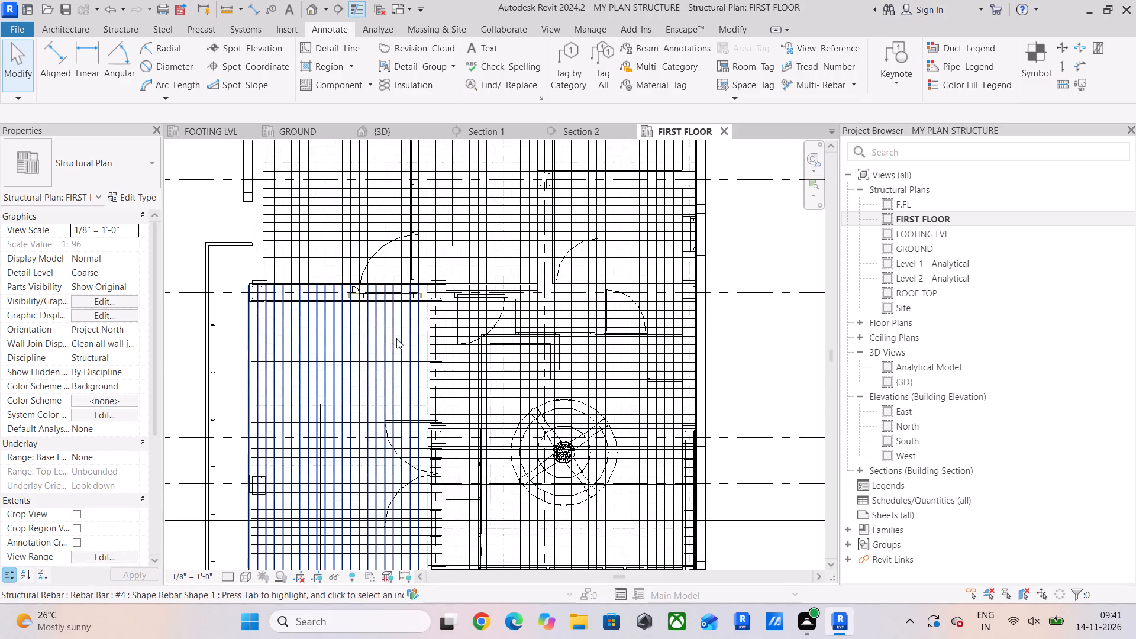
scroll(396, 338, up, 13)
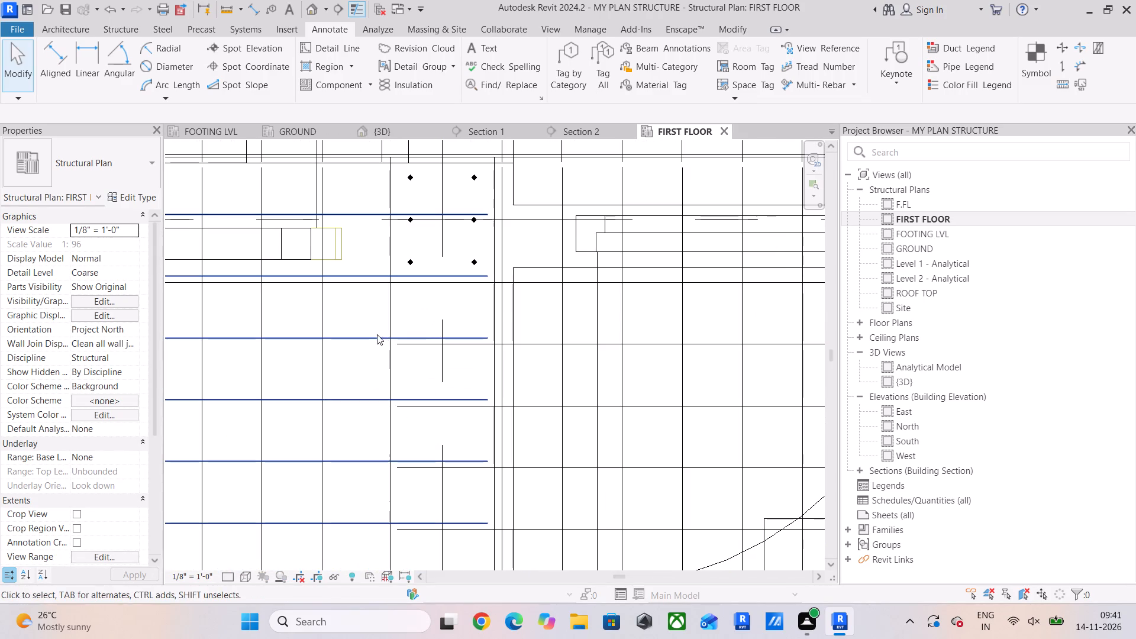
click(377, 334)
scroll(389, 318, down, 5)
middle_drag(390, 317, 675, 389)
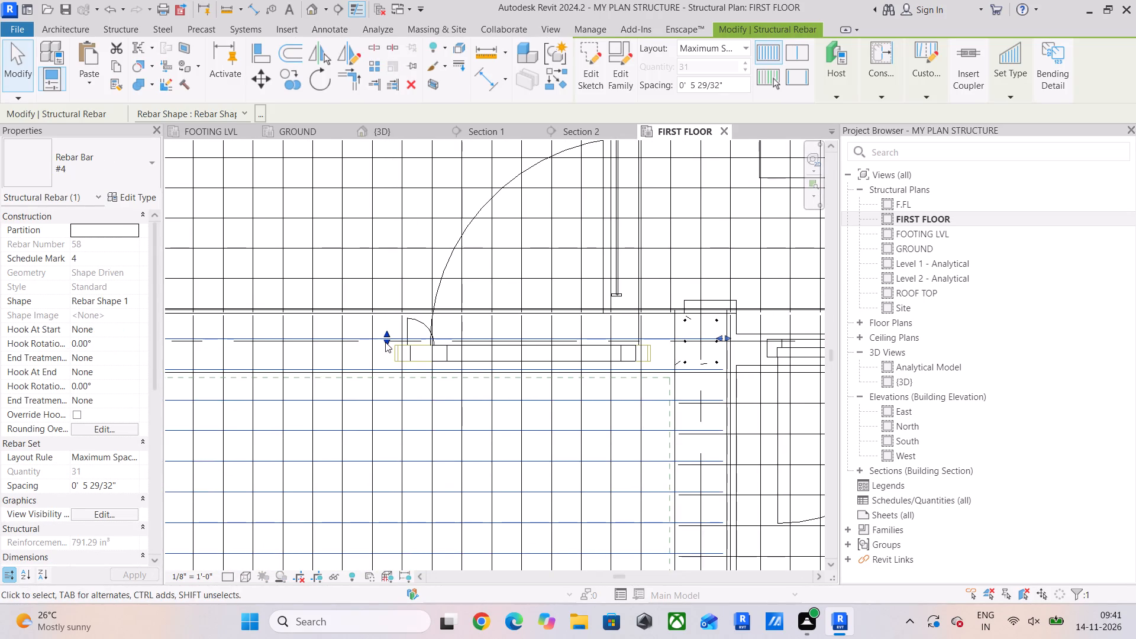
drag(385, 341, 388, 404)
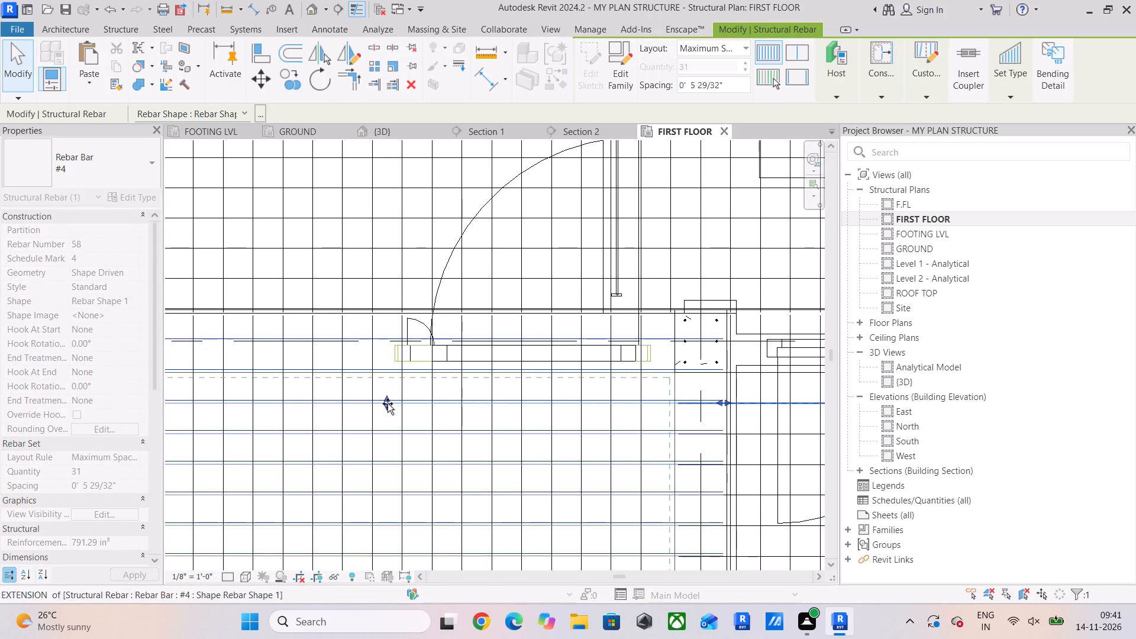
drag(388, 404, 388, 405)
scroll(702, 392, up, 4)
click(708, 378)
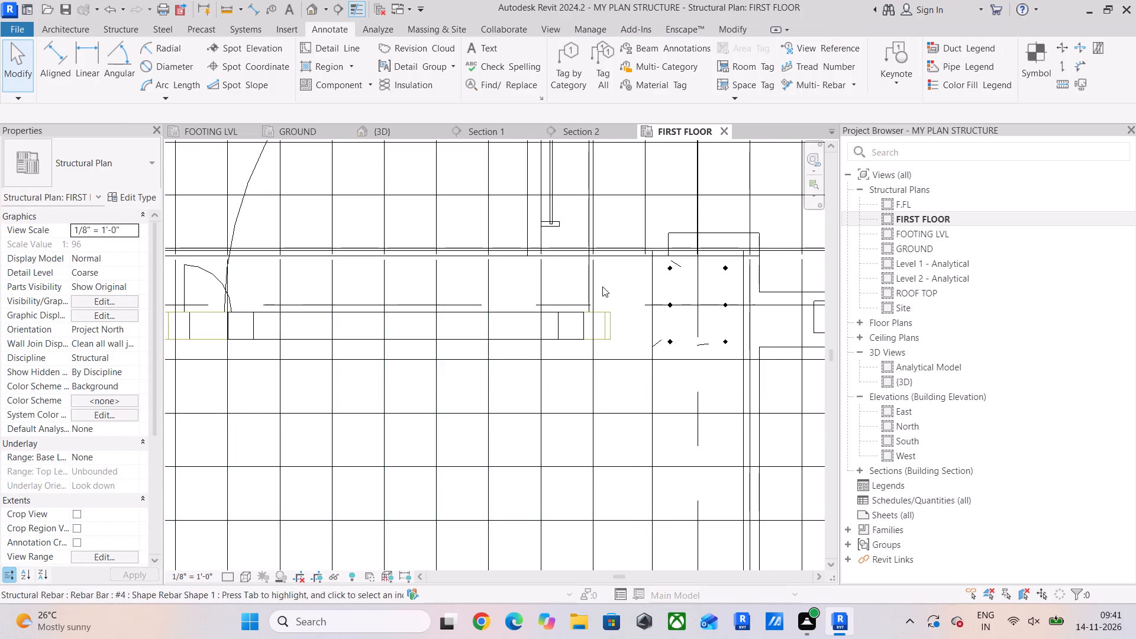
Examine the FIRST FLOOR slab rebar layout around grid 4 and the neighbouring bays.
scroll(602, 286, down, 5)
middle_drag(602, 286, 604, 364)
scroll(609, 331, up, 5)
scroll(601, 333, down, 8)
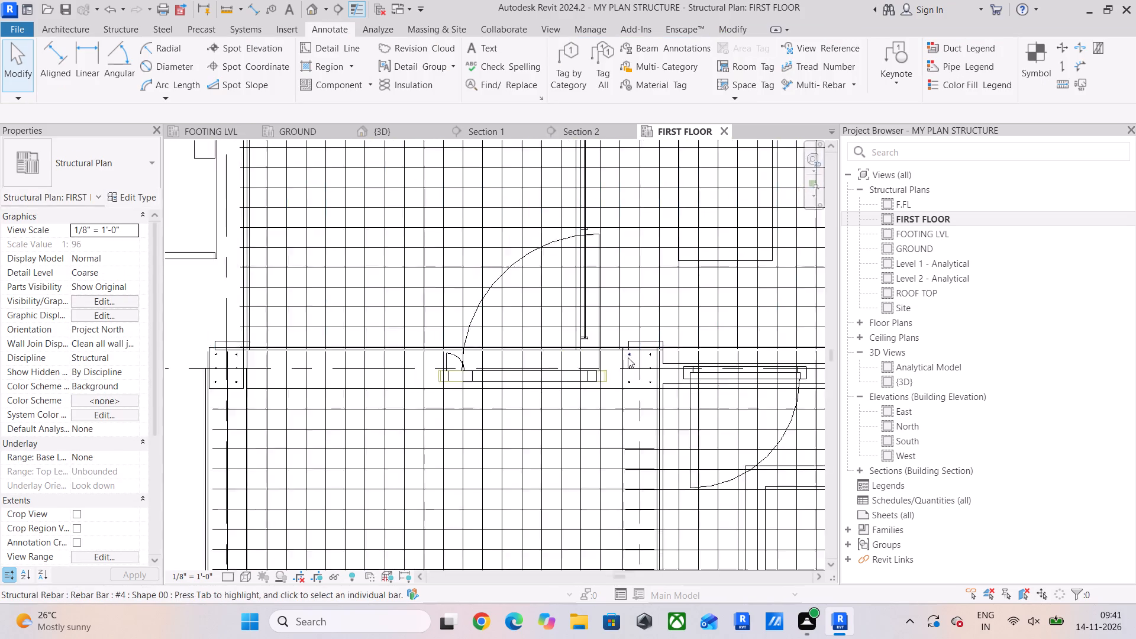
scroll(628, 357, down, 7)
middle_drag(679, 360, 524, 421)
scroll(543, 408, down, 3)
scroll(586, 423, up, 6)
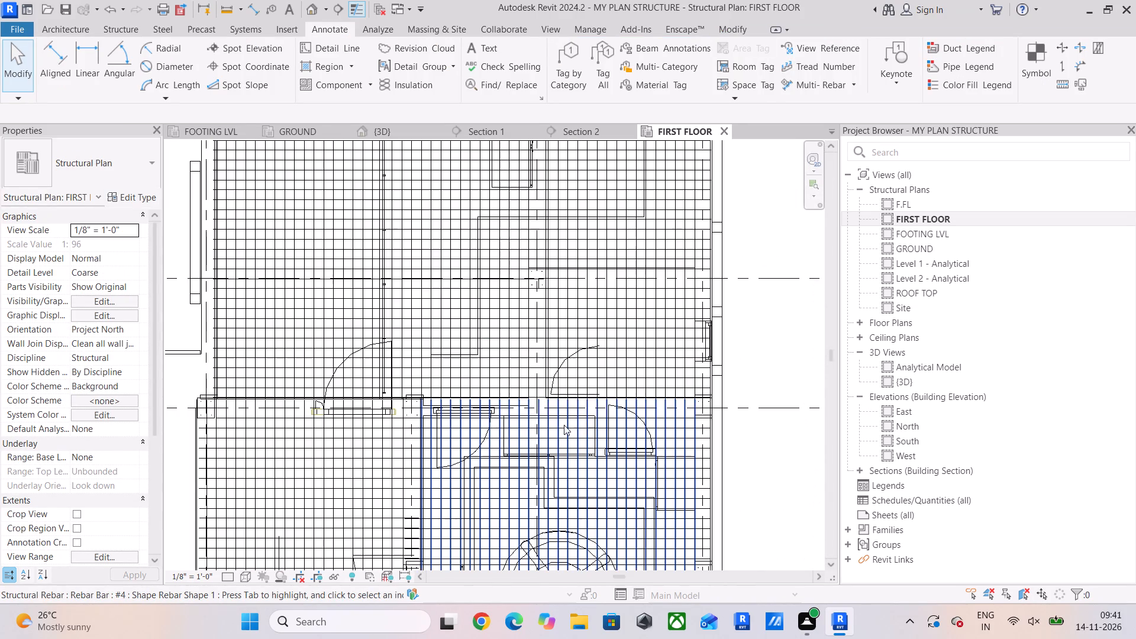
scroll(393, 364, down, 4)
middle_drag(398, 373, 449, 377)
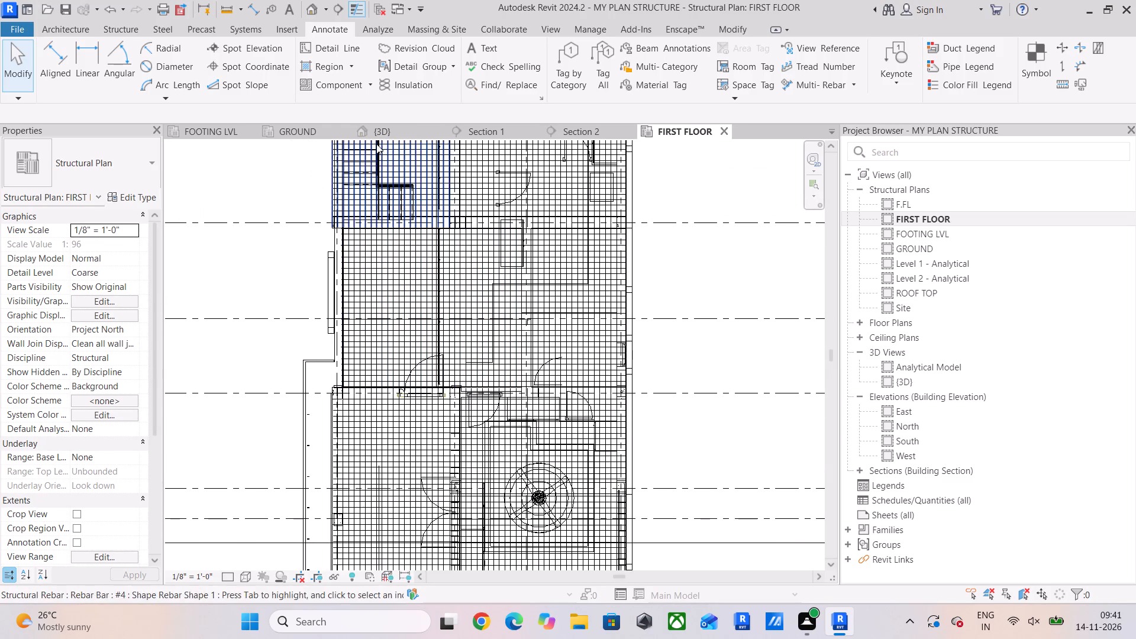
Examine the slab and beam reinforcement on the roof, intermediate and lower floors in the {3D} view.
click(386, 130)
scroll(431, 270, down, 4)
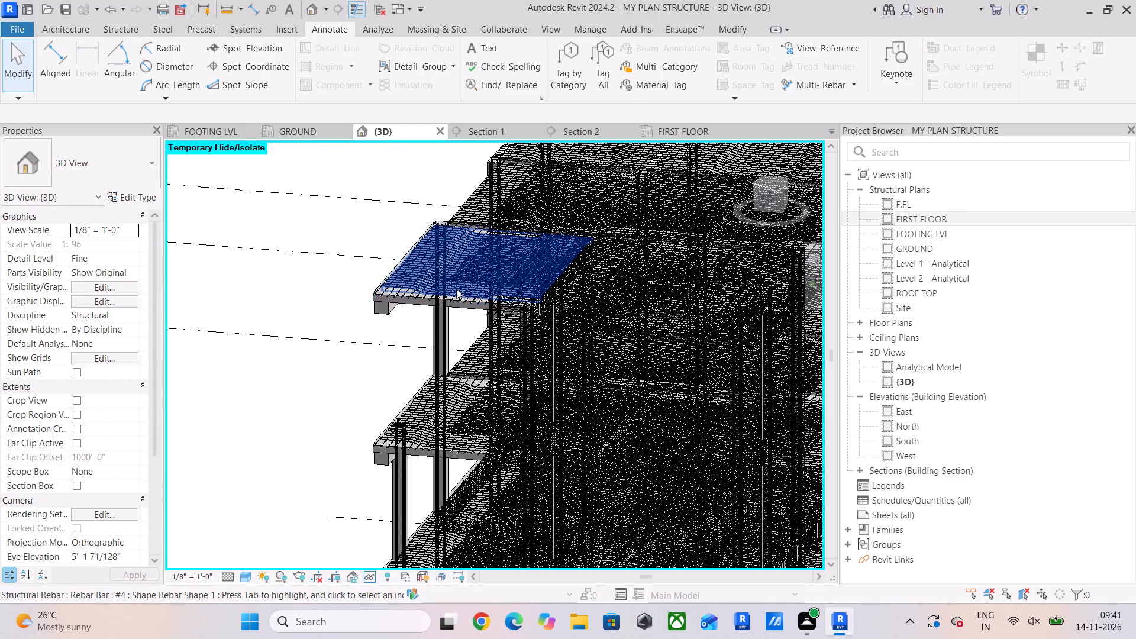
shift+middle_drag(457, 291, 551, 263)
middle_drag(409, 245, 483, 338)
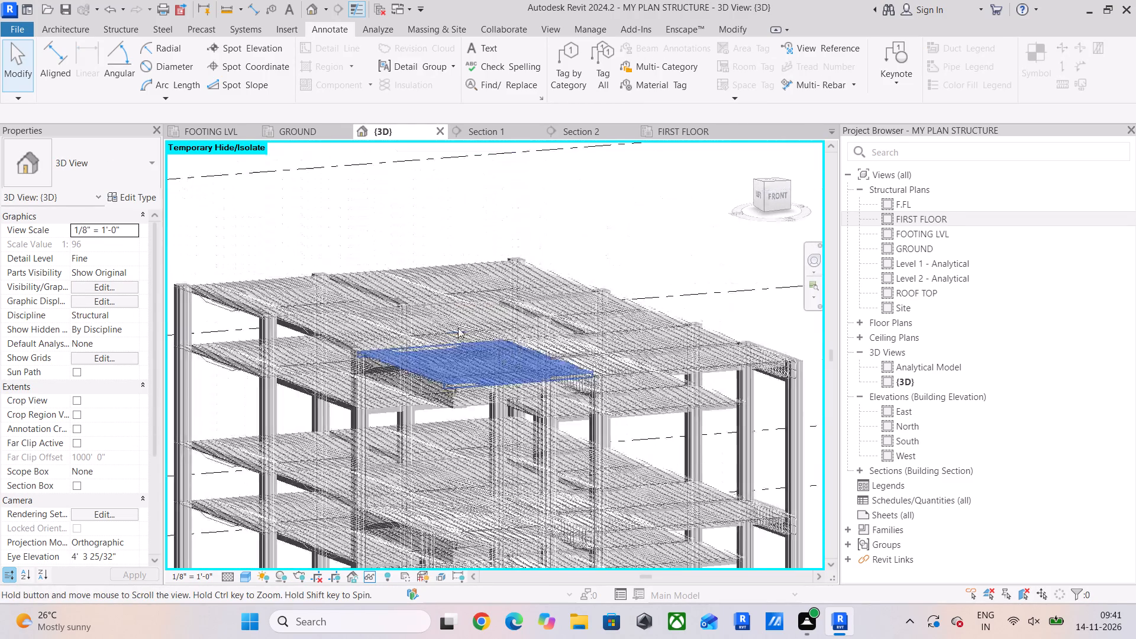
scroll(373, 293, up, 5)
middle_drag(359, 310, 432, 319)
scroll(221, 350, up, 6)
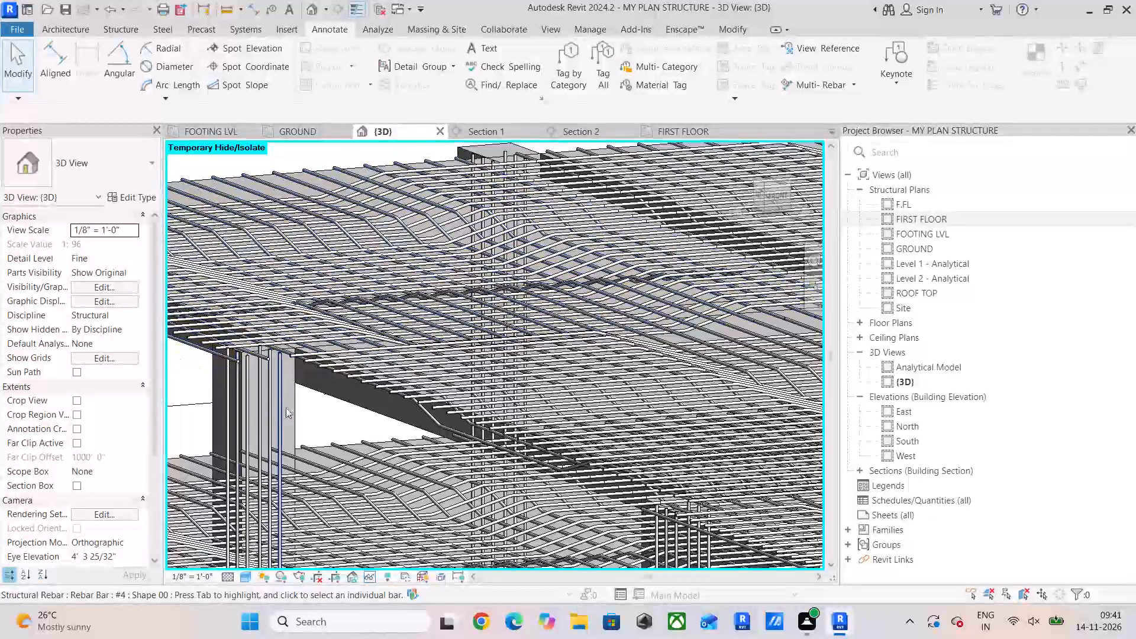
scroll(292, 408, down, 5)
middle_drag(295, 408, 374, 195)
middle_drag(430, 460, 443, 222)
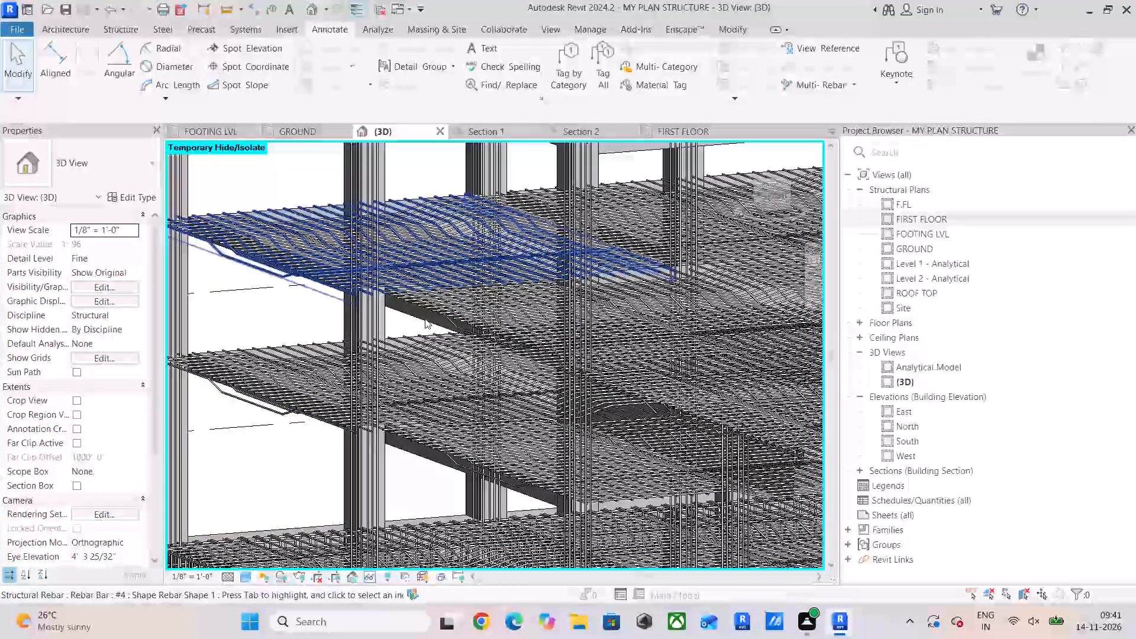
scroll(412, 321, up, 1)
middle_drag(396, 369, 436, 204)
middle_drag(406, 346, 454, 246)
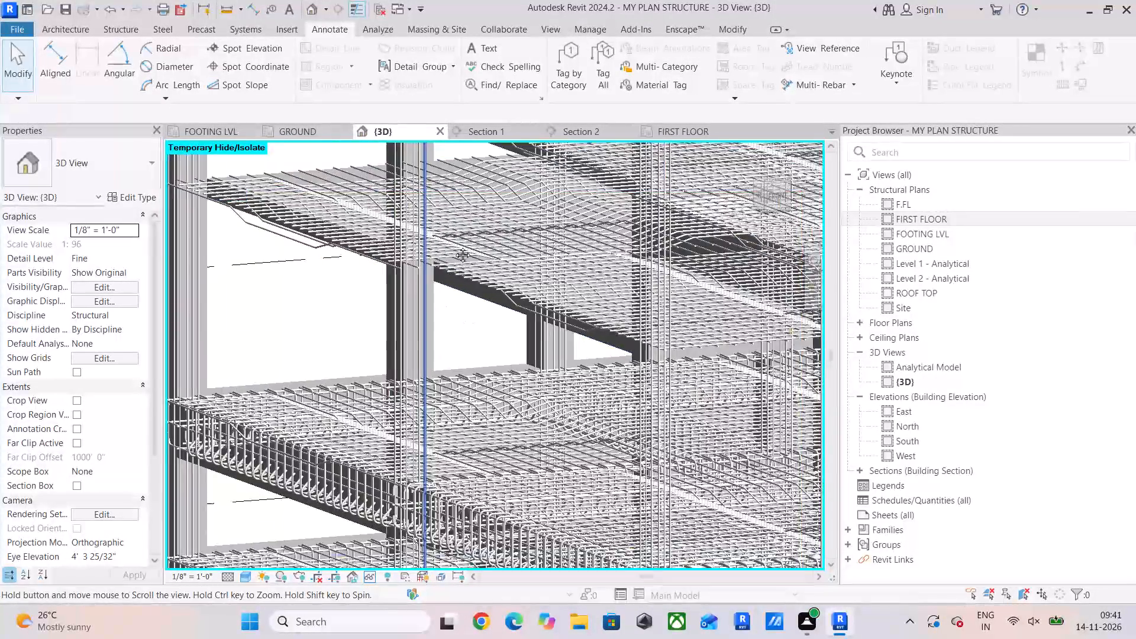
middle_drag(454, 246, 468, 212)
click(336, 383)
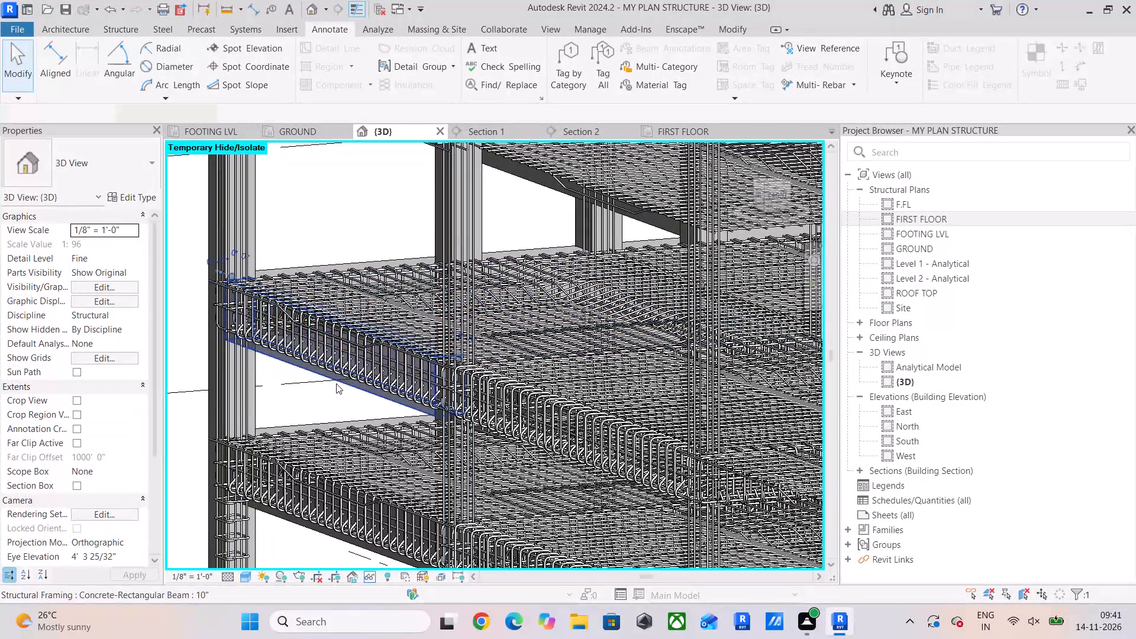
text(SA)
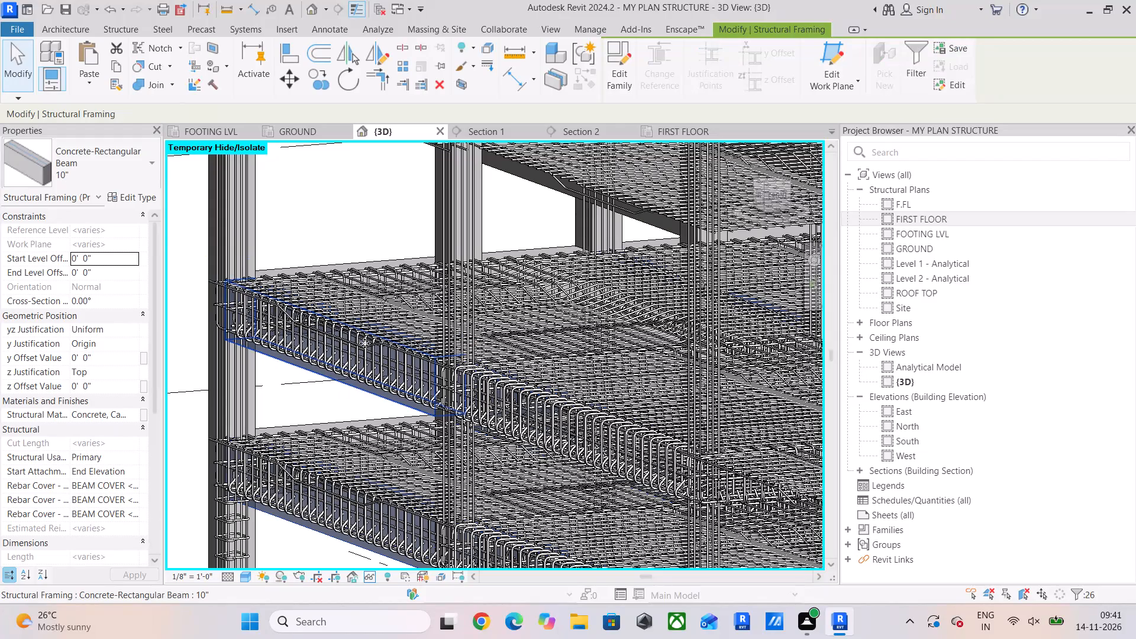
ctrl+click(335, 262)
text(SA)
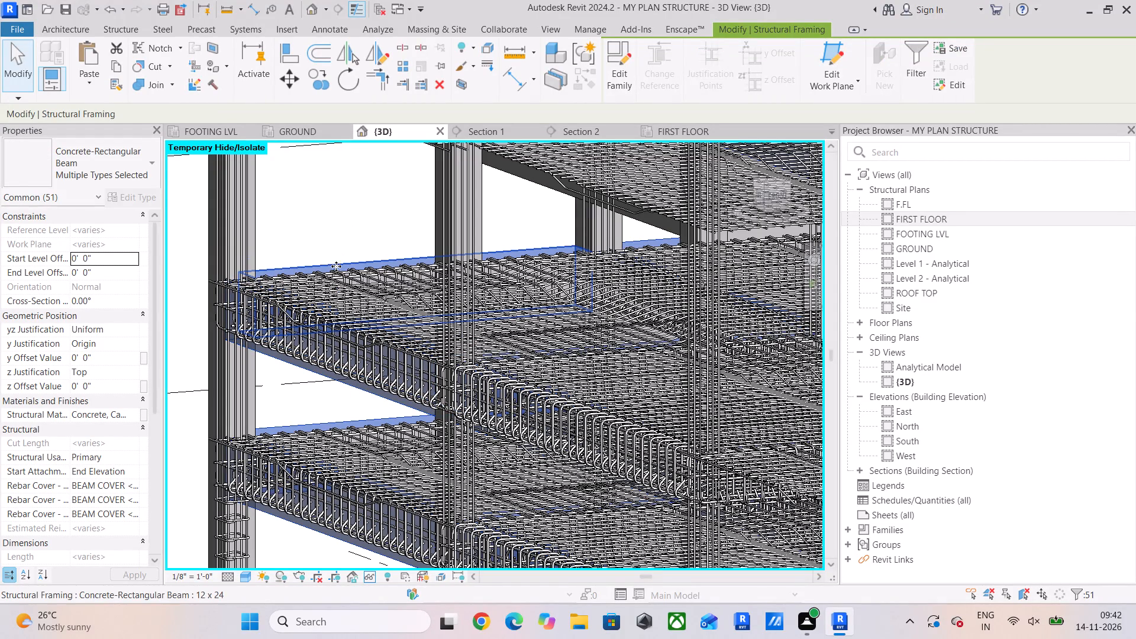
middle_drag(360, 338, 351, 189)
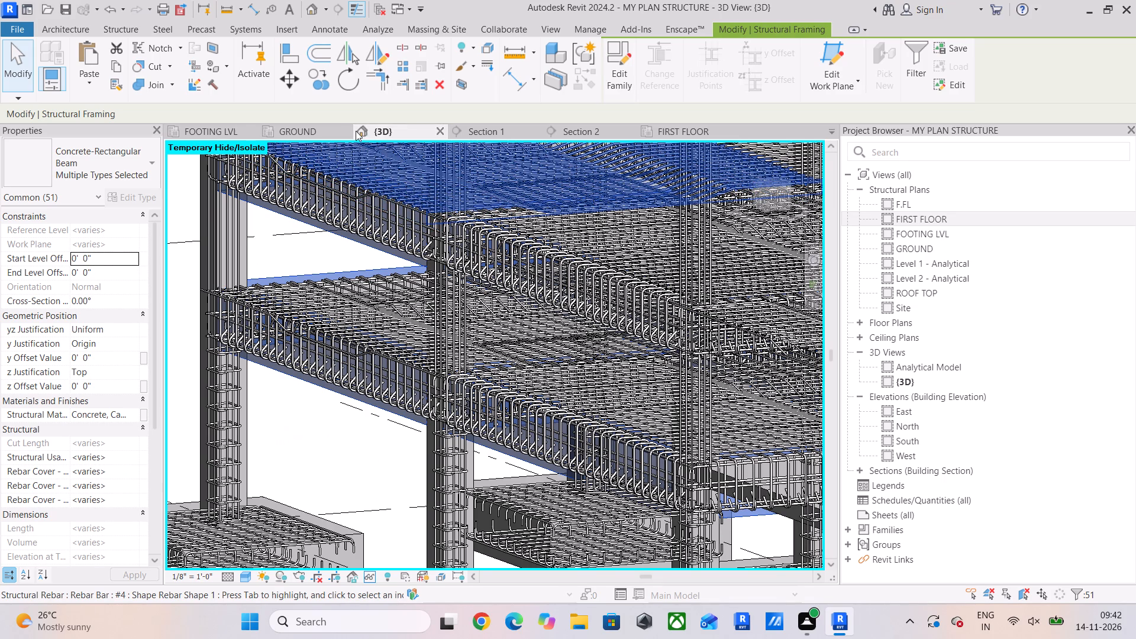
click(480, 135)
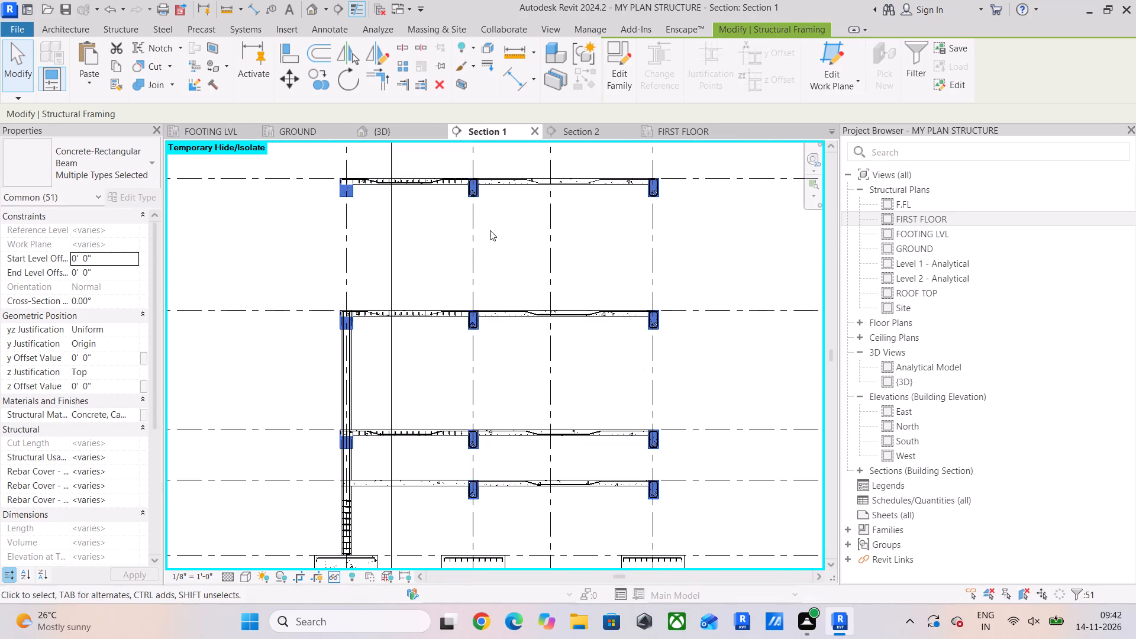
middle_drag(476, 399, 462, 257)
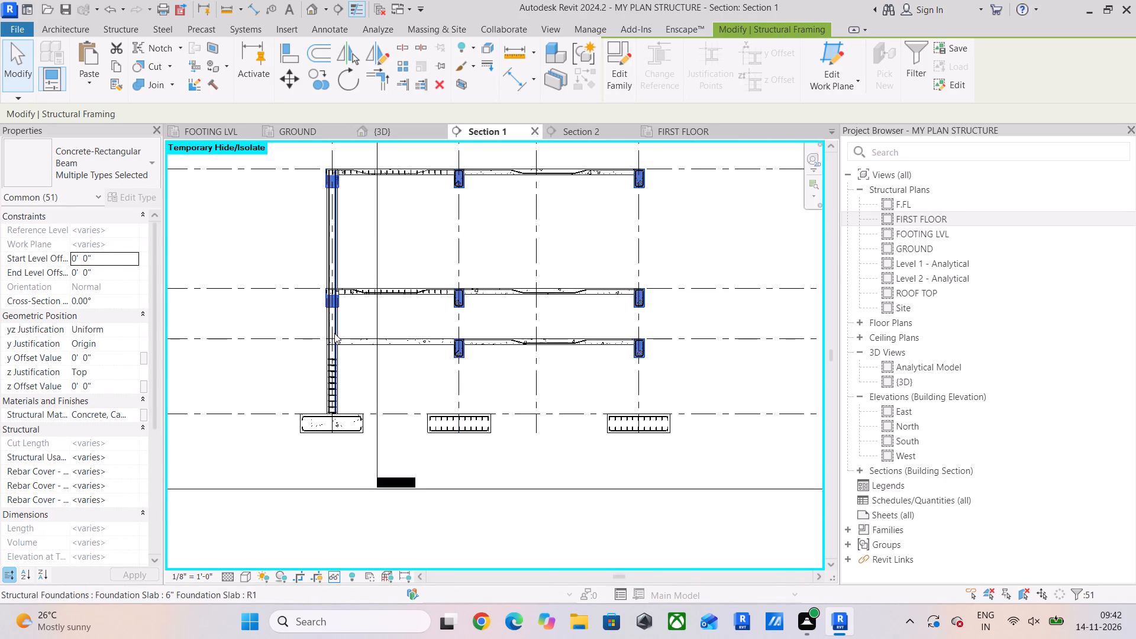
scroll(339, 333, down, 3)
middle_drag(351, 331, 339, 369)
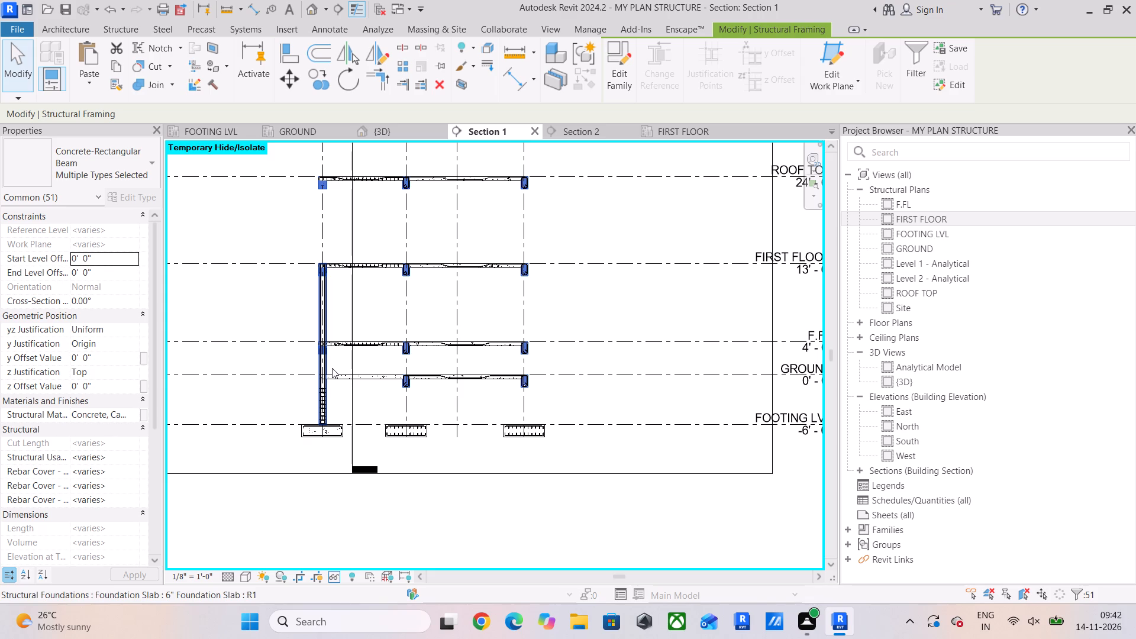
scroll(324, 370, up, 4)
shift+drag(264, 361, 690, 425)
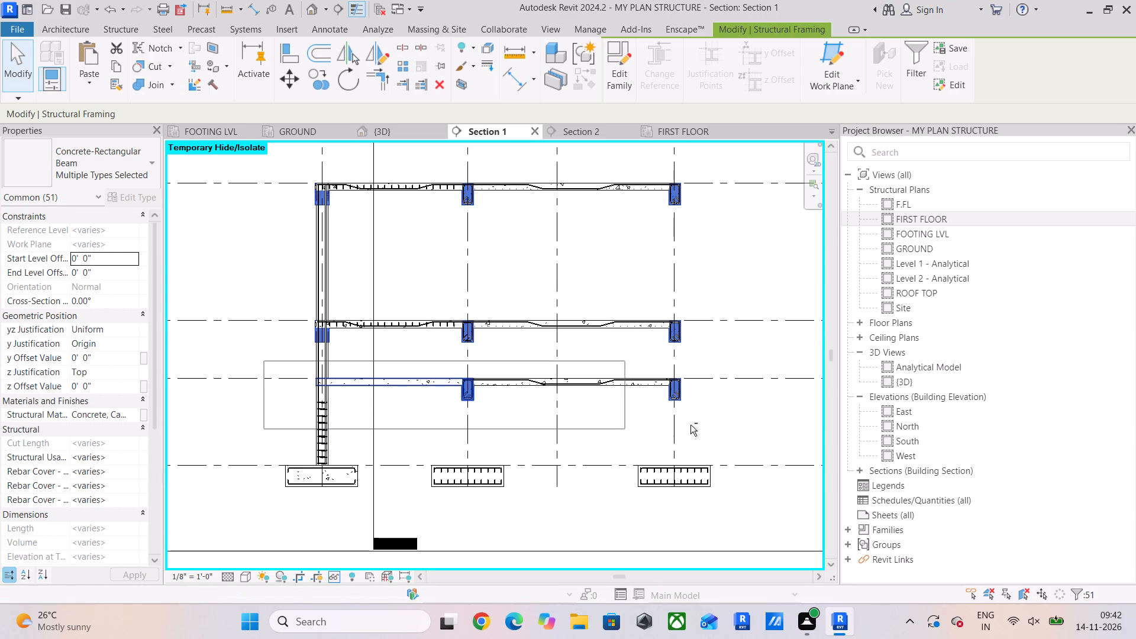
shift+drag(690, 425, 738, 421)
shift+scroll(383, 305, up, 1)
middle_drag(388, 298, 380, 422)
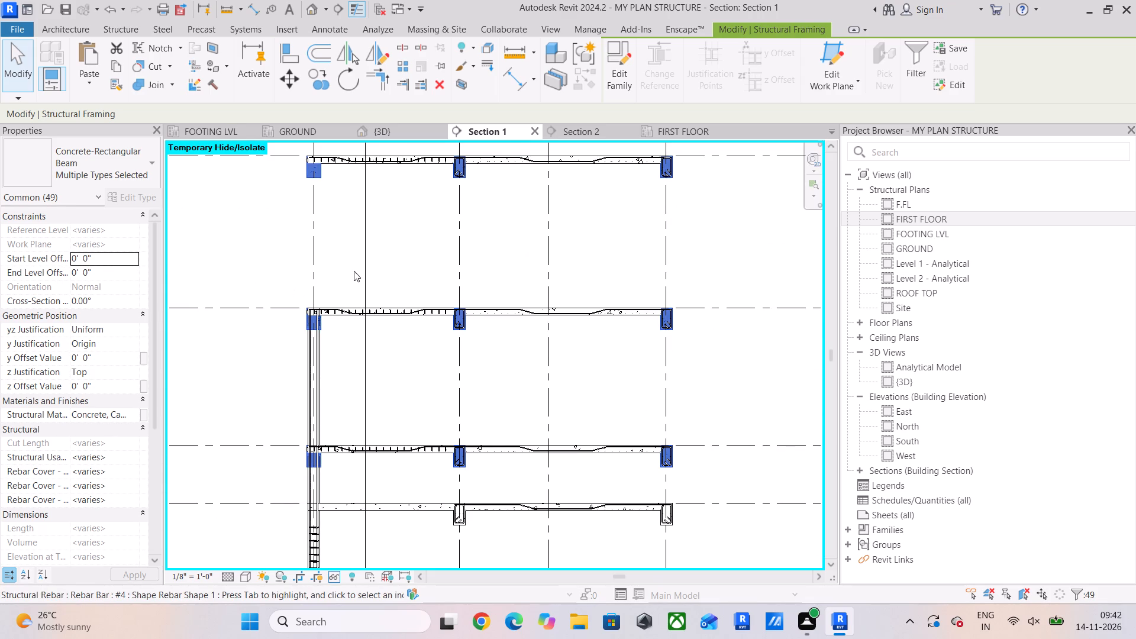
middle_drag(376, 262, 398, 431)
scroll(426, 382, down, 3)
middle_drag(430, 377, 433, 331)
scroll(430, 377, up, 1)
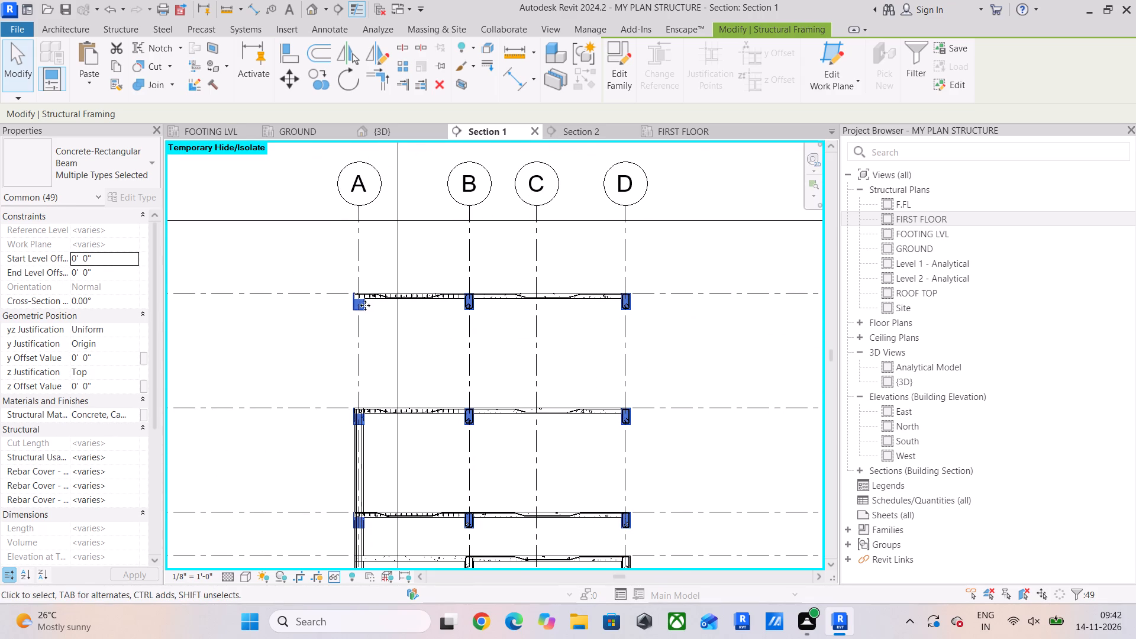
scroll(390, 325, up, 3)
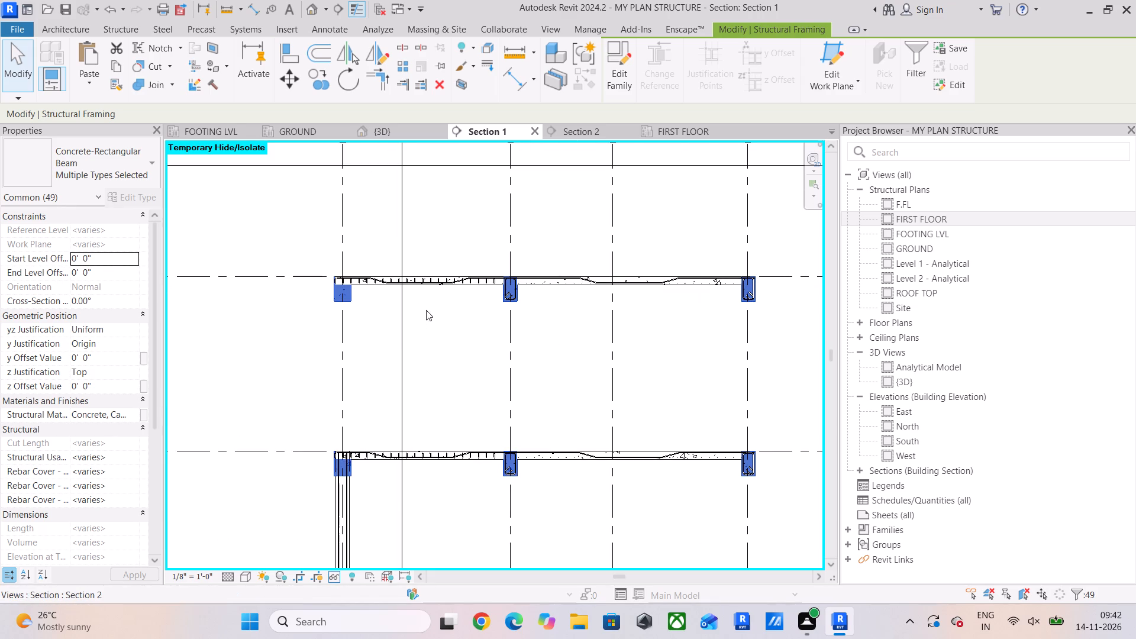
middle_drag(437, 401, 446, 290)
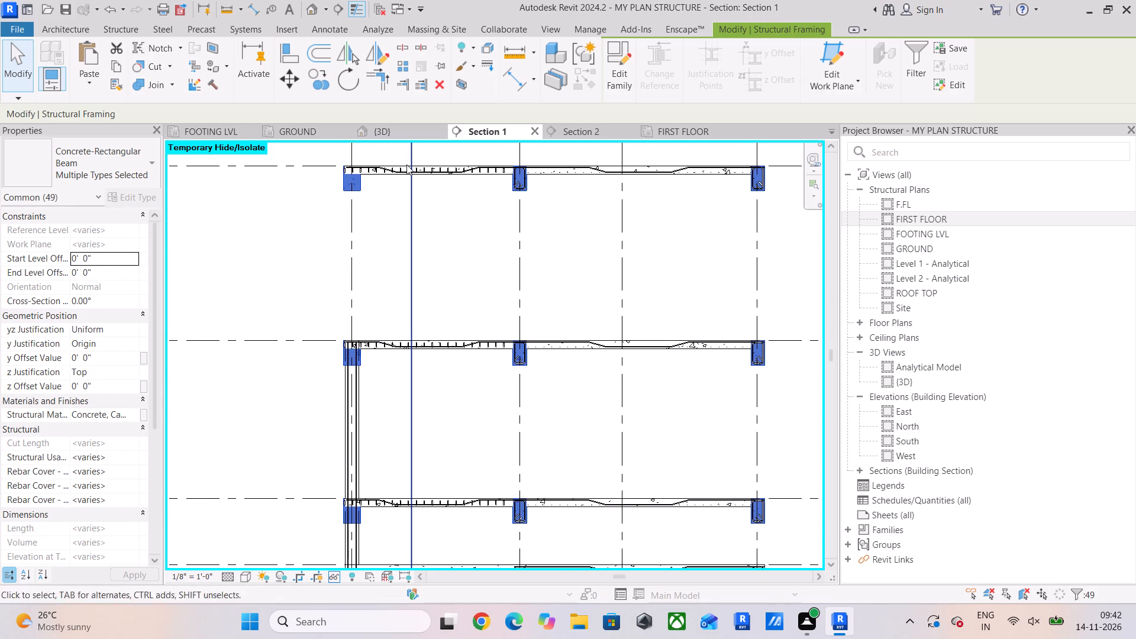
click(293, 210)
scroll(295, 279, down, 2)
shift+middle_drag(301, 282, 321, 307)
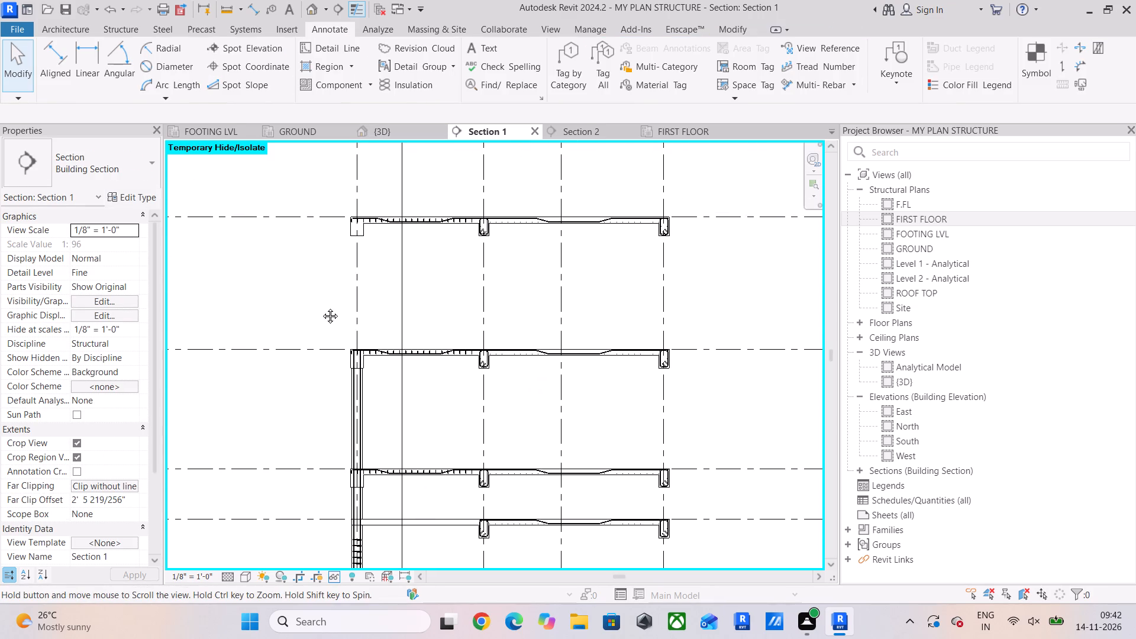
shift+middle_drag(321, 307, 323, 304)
Examine the whole frame in the {3D} view, finishing with the Left view to compare the floor levels.
click(402, 128)
scroll(396, 263, down, 6)
scroll(447, 288, down, 3)
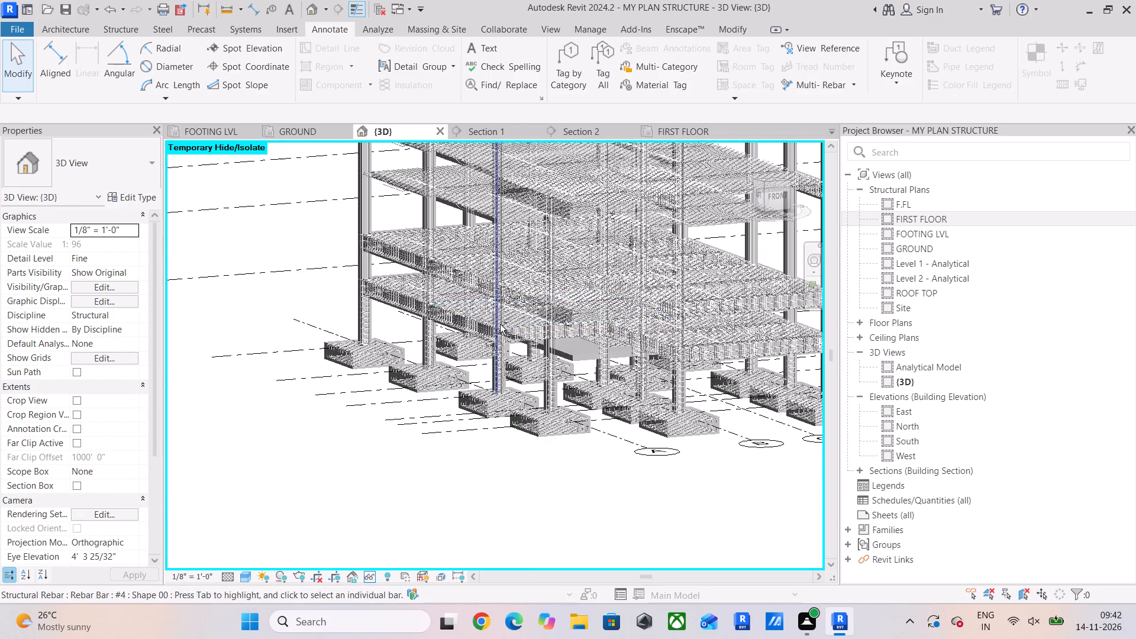
shift+middle_drag(505, 330, 701, 307)
scroll(608, 302, down, 2)
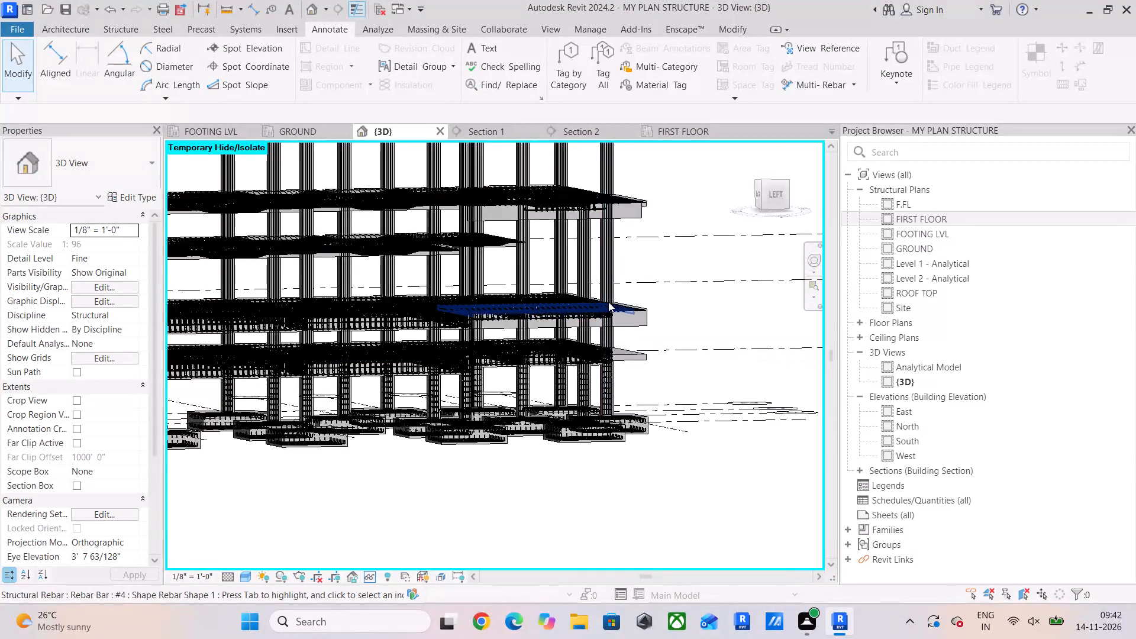
scroll(608, 302, down, 2)
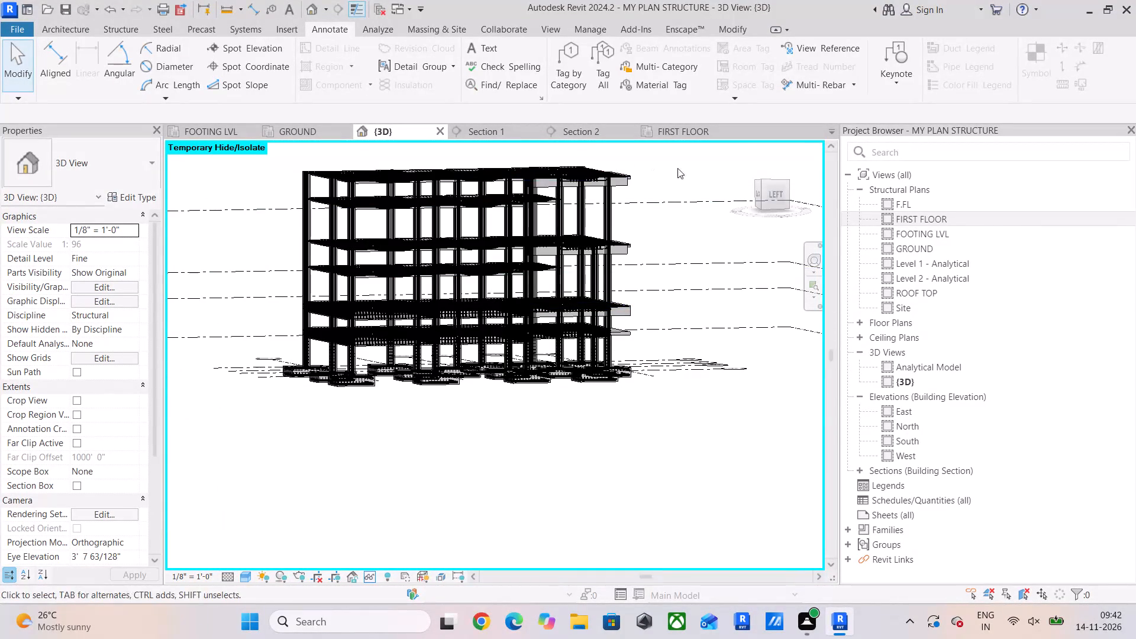
click(774, 195)
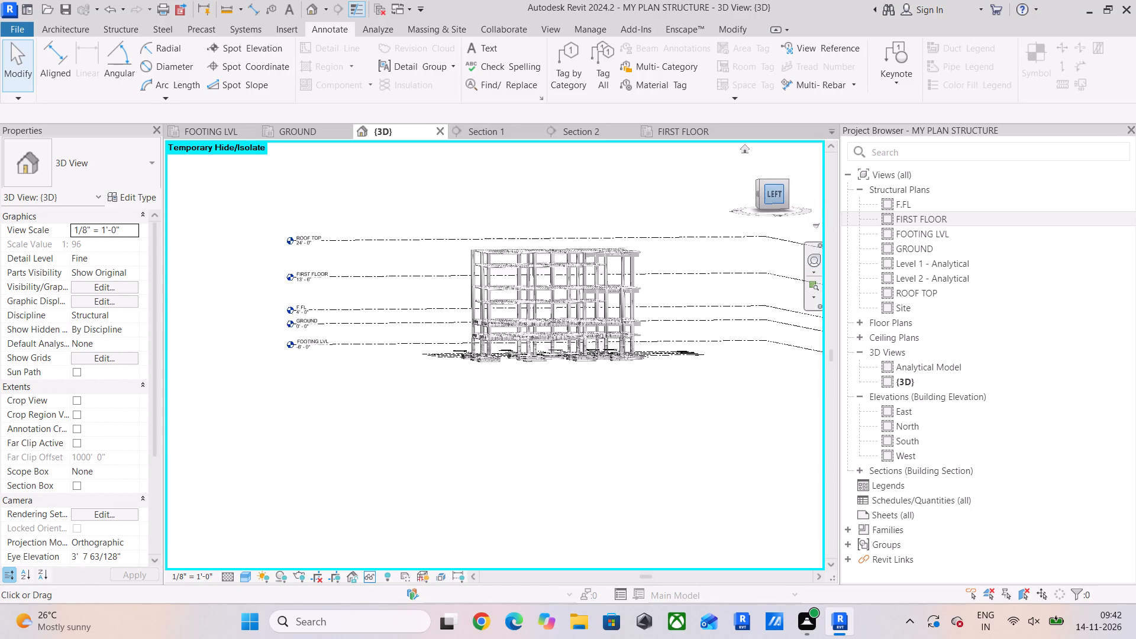
scroll(537, 329, up, 5)
scroll(482, 358, up, 5)
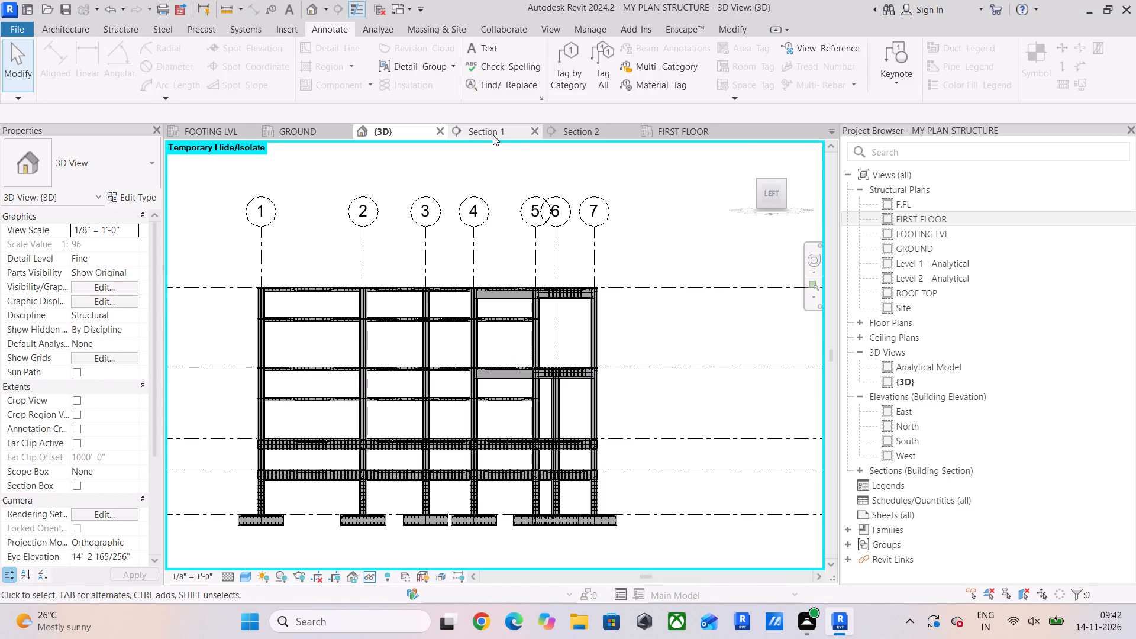
In the GROUND plan, extend Section 1's far clip beyond grid 1, to an offset of about 46' 7".
click(298, 135)
scroll(406, 316, down, 2)
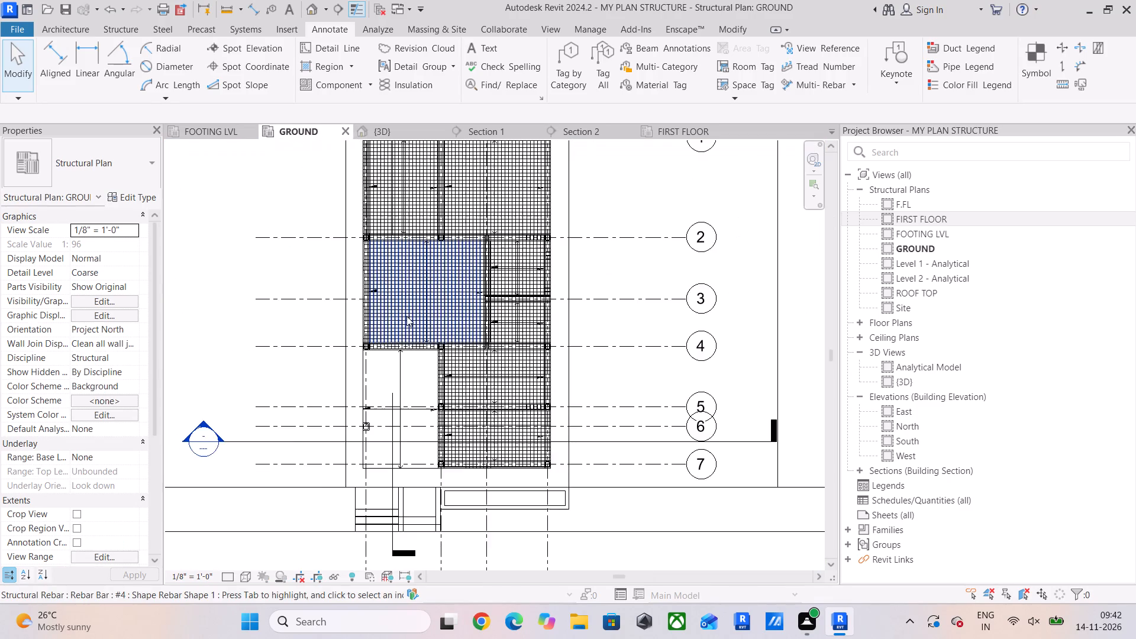
scroll(406, 316, down, 2)
click(336, 398)
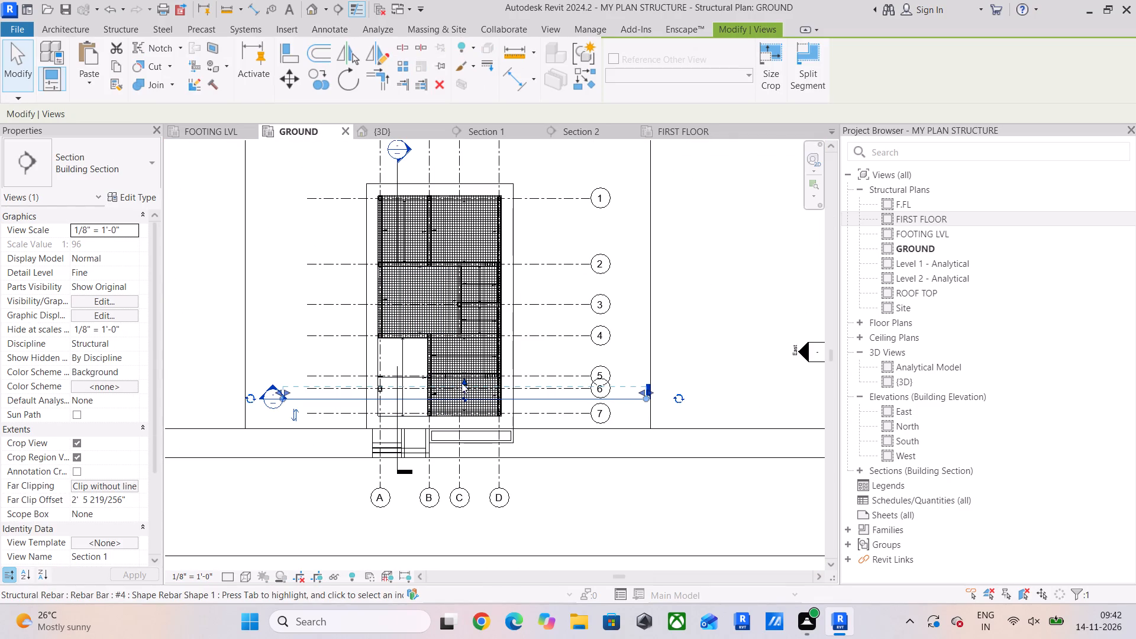
drag(463, 381, 482, 165)
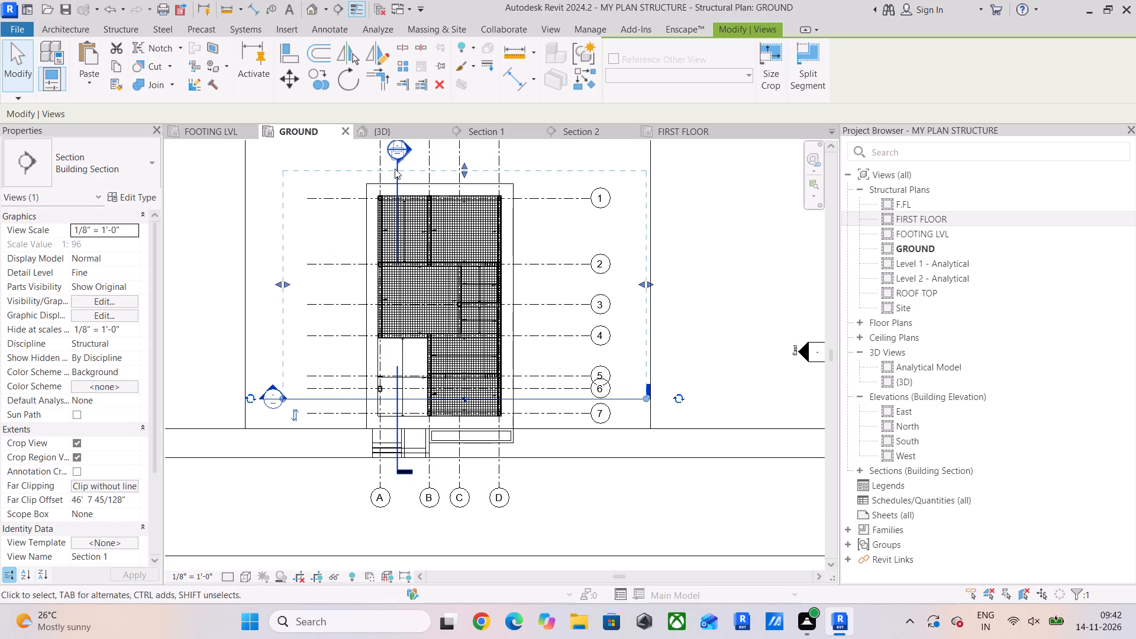
click(395, 169)
In Section 1, select a 12 x 24 concrete beam on the lowest beam level and extend the selection to all its instances.
click(492, 134)
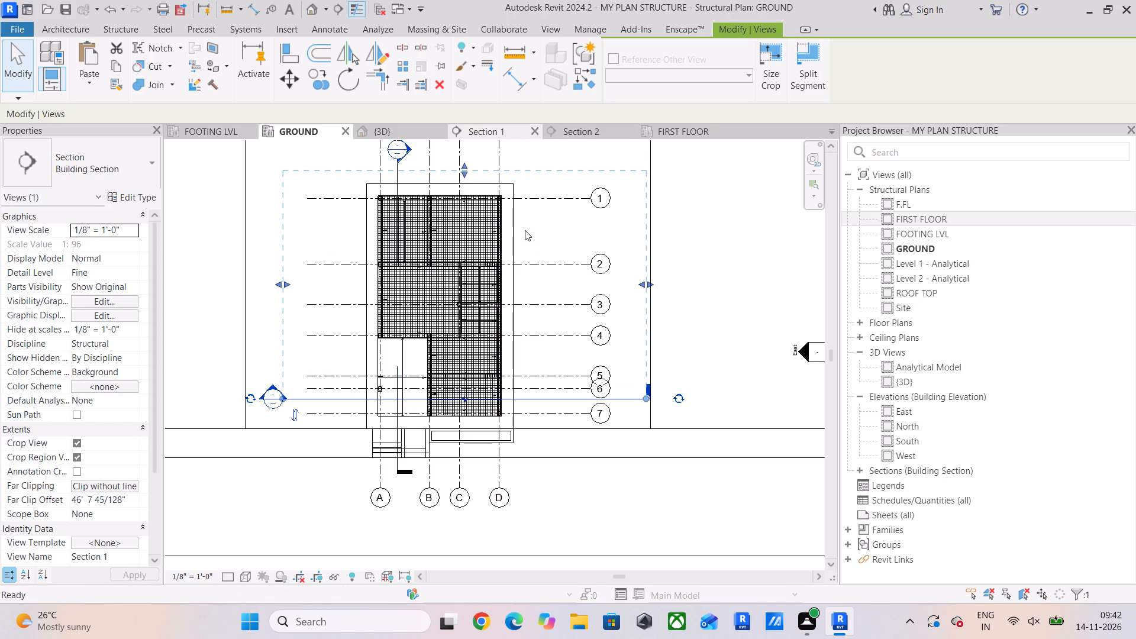
middle_drag(546, 356, 536, 250)
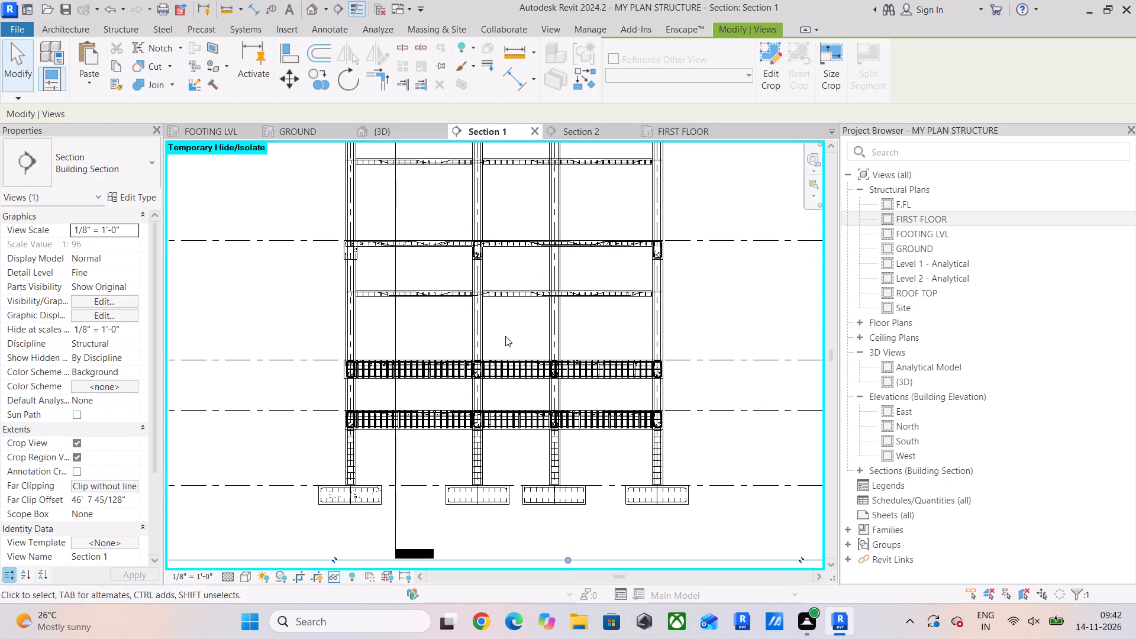
middle_drag(504, 337, 490, 359)
scroll(364, 396, up, 2)
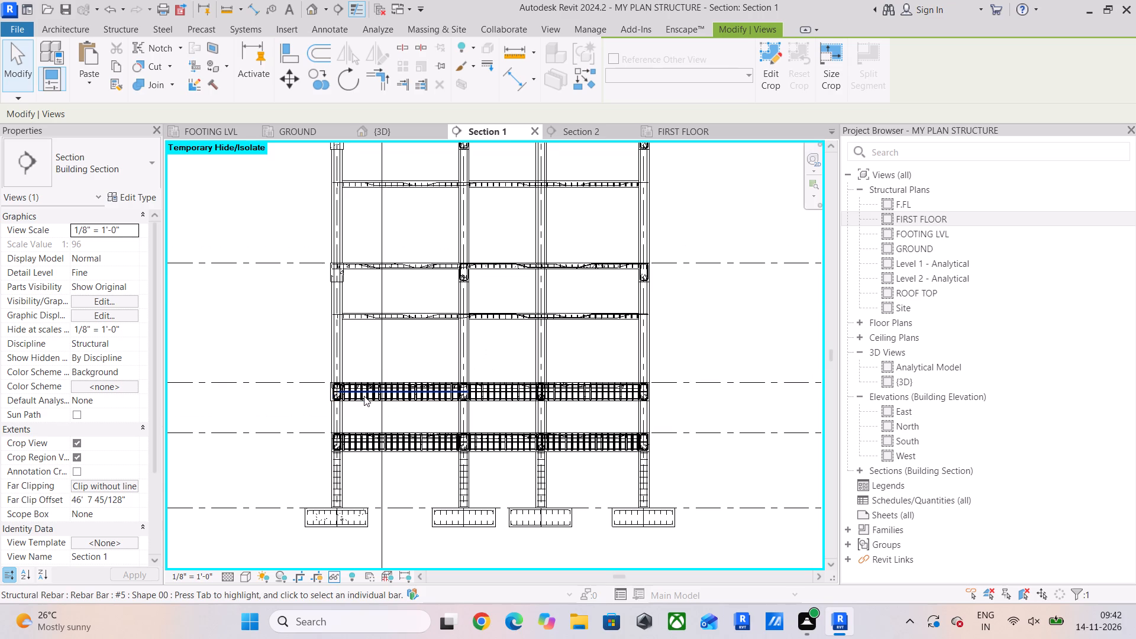
scroll(364, 396, up, 1)
middle_drag(382, 481, 393, 445)
scroll(365, 447, up, 4)
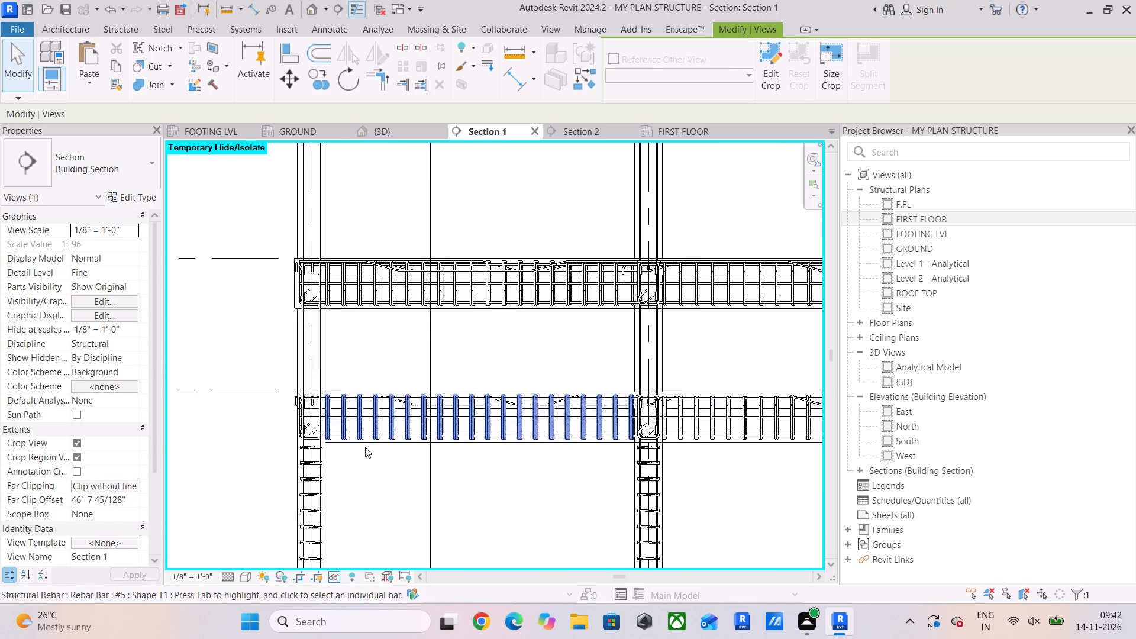
scroll(365, 447, up, 4)
click(370, 441)
scroll(459, 365, down, 6)
middle_drag(535, 351, 472, 379)
text(SA)
Remove the GROUND and FIRST FLOOR beams from the selection, keeping the F.FL beams selected.
scroll(522, 372, down, 2)
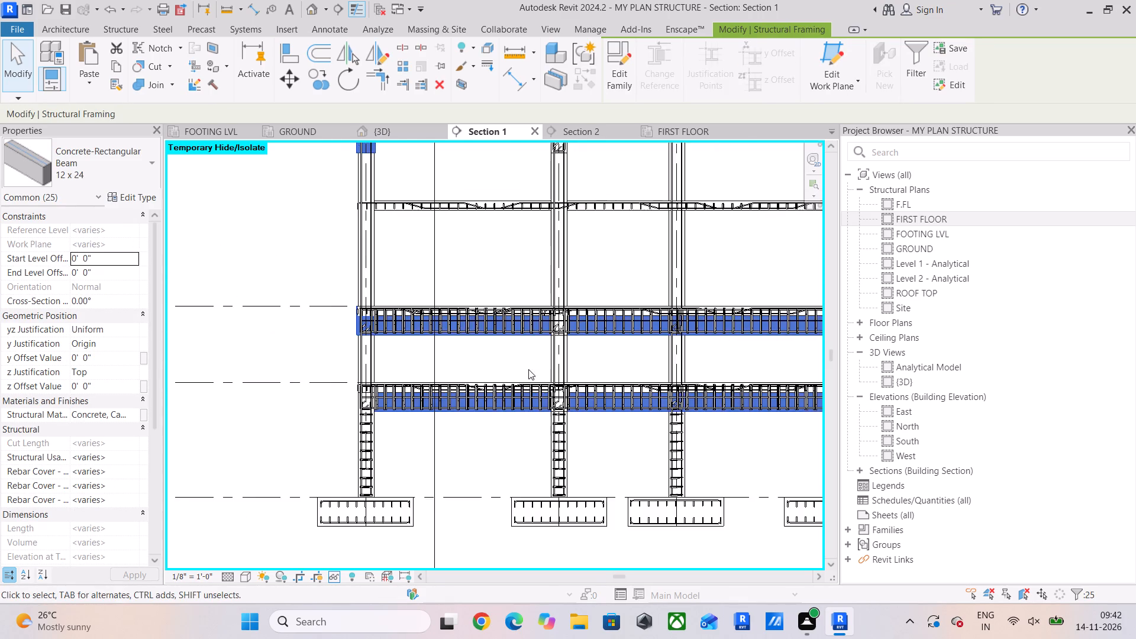
middle_drag(528, 369, 357, 337)
scroll(353, 335, down, 4)
middle_drag(372, 345, 508, 348)
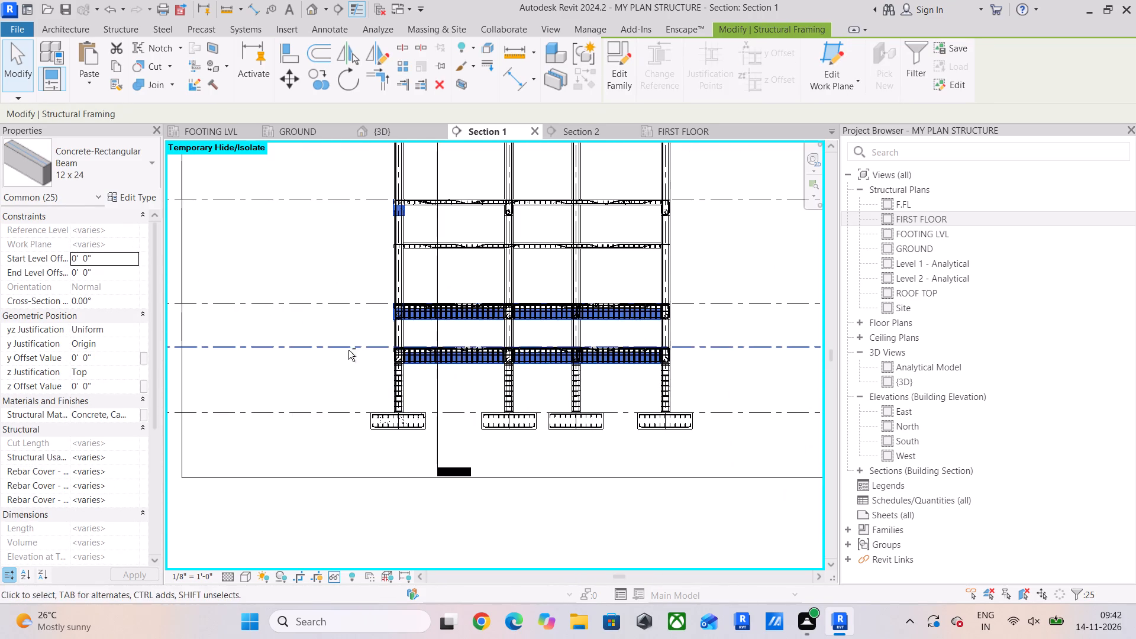
shift+drag(349, 329, 738, 388)
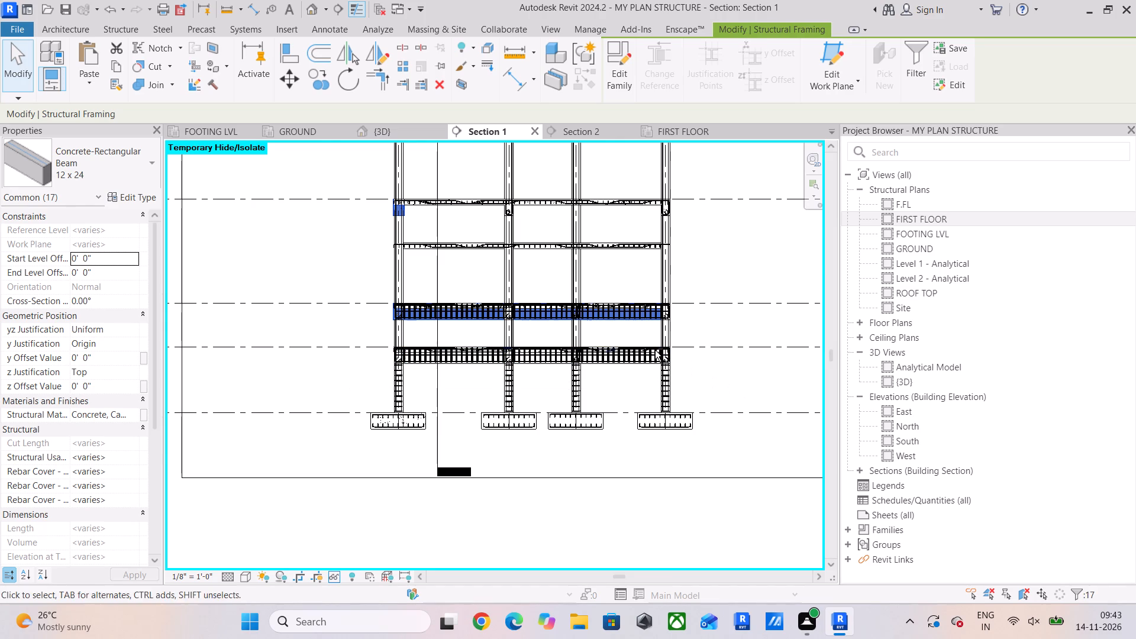
scroll(437, 315, up, 3)
middle_drag(464, 321, 453, 376)
scroll(360, 196, down, 2)
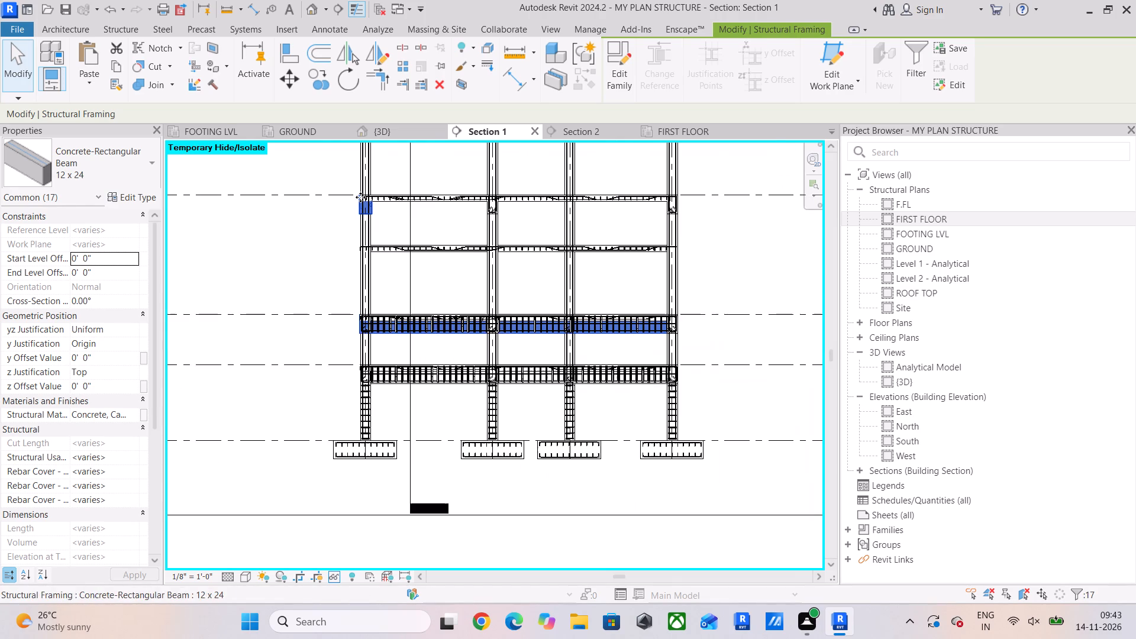
shift+drag(336, 168, 740, 230)
shift+drag(328, 233, 328, 233)
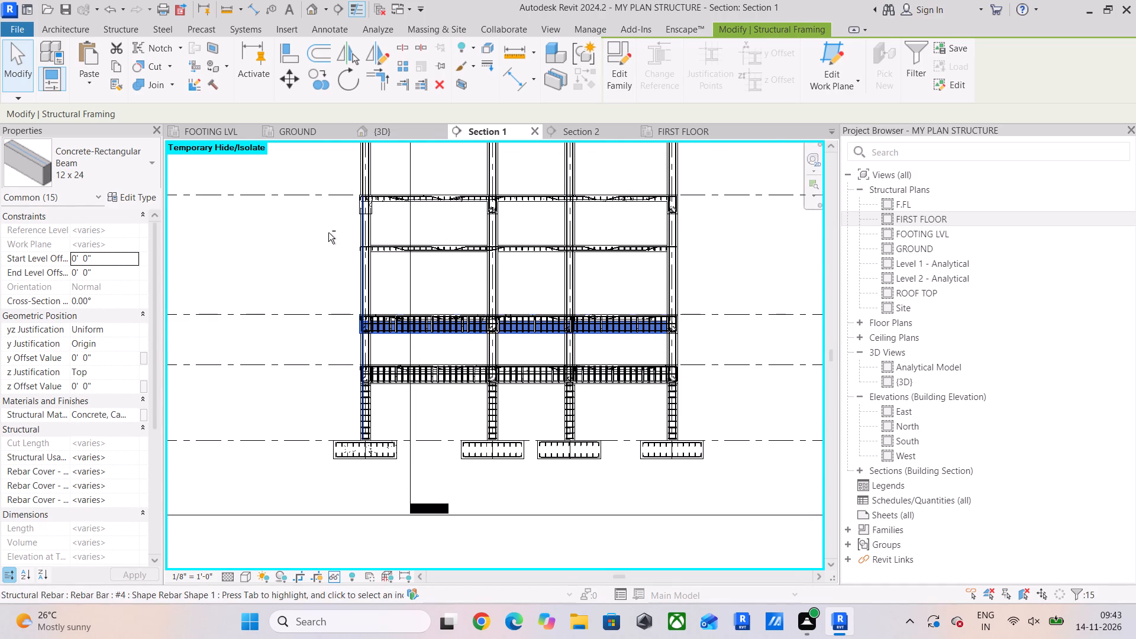
shift+drag(328, 233, 757, 273)
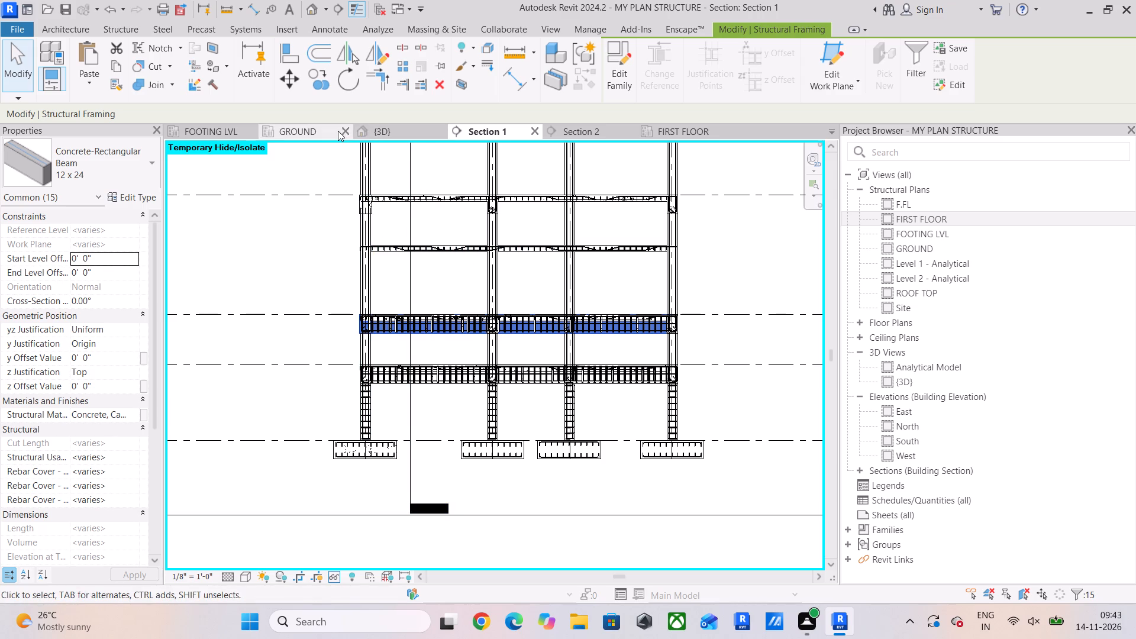
Copy the selected F.FL beams straight up to FIRST FLOOR with Constrain off, using the beam's top corner at grid A as reference.
click(328, 78)
scroll(373, 302, up, 13)
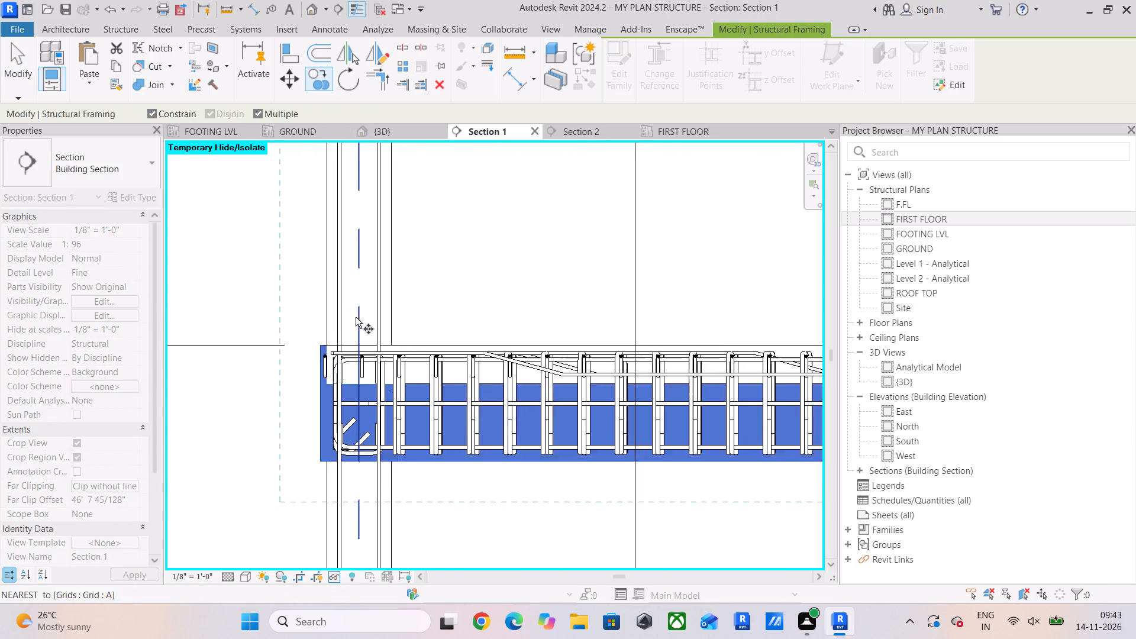
scroll(356, 317, up, 1)
drag(322, 346, 328, 338)
scroll(340, 226, down, 5)
middle_drag(340, 226, 334, 412)
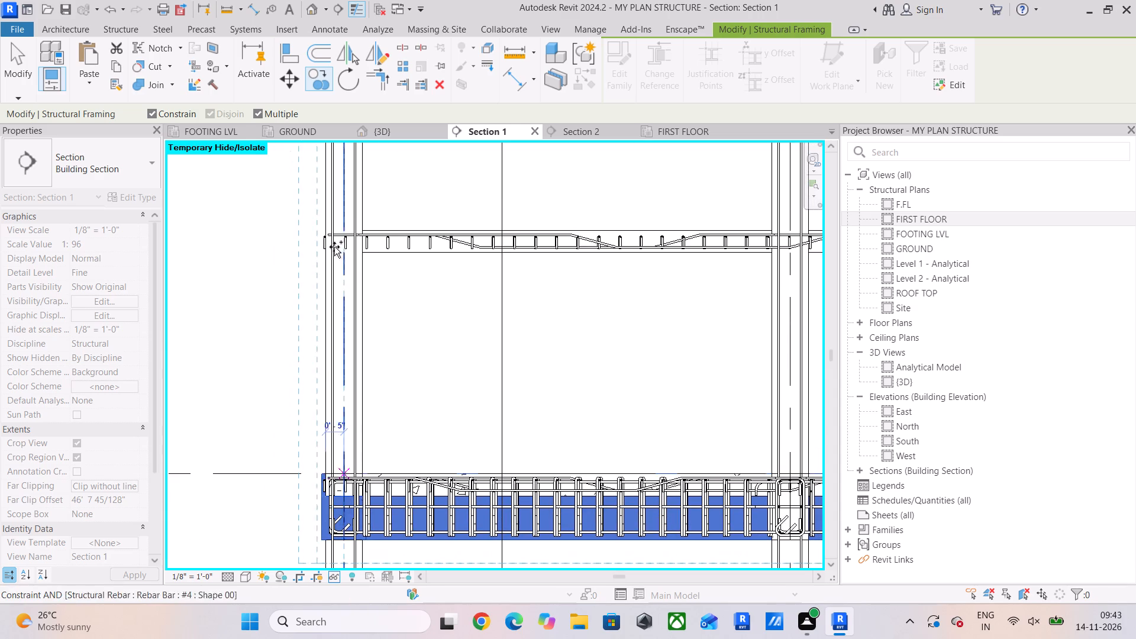
click(149, 113)
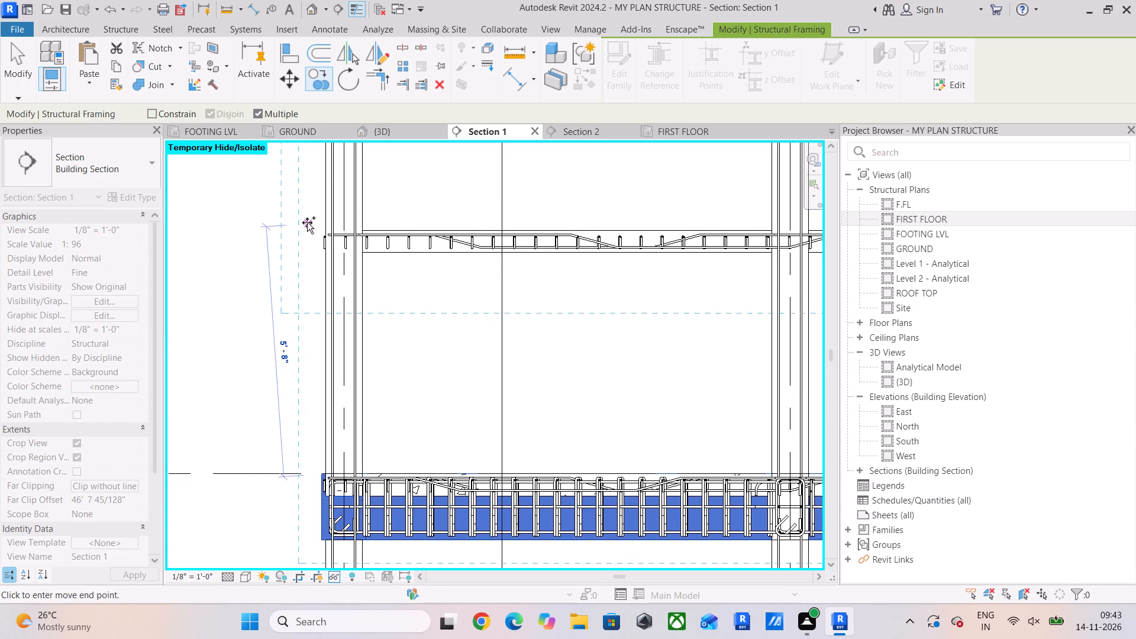
scroll(307, 222, down, 4)
middle_drag(327, 230, 324, 324)
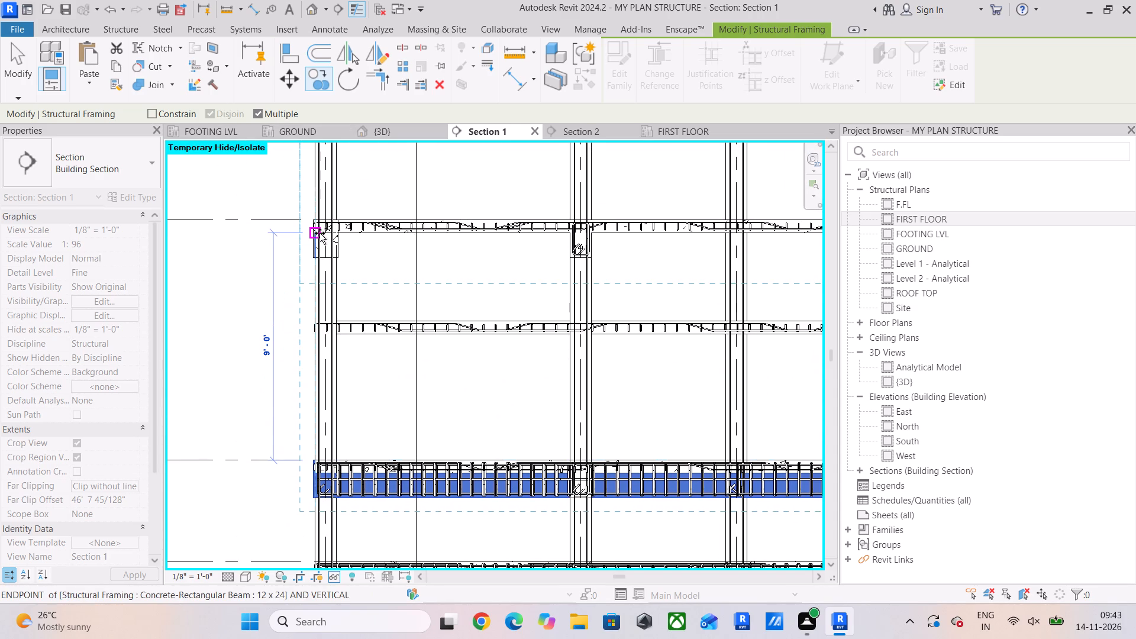
middle_drag(319, 233, 323, 283)
scroll(315, 271, up, 4)
scroll(315, 265, down, 8)
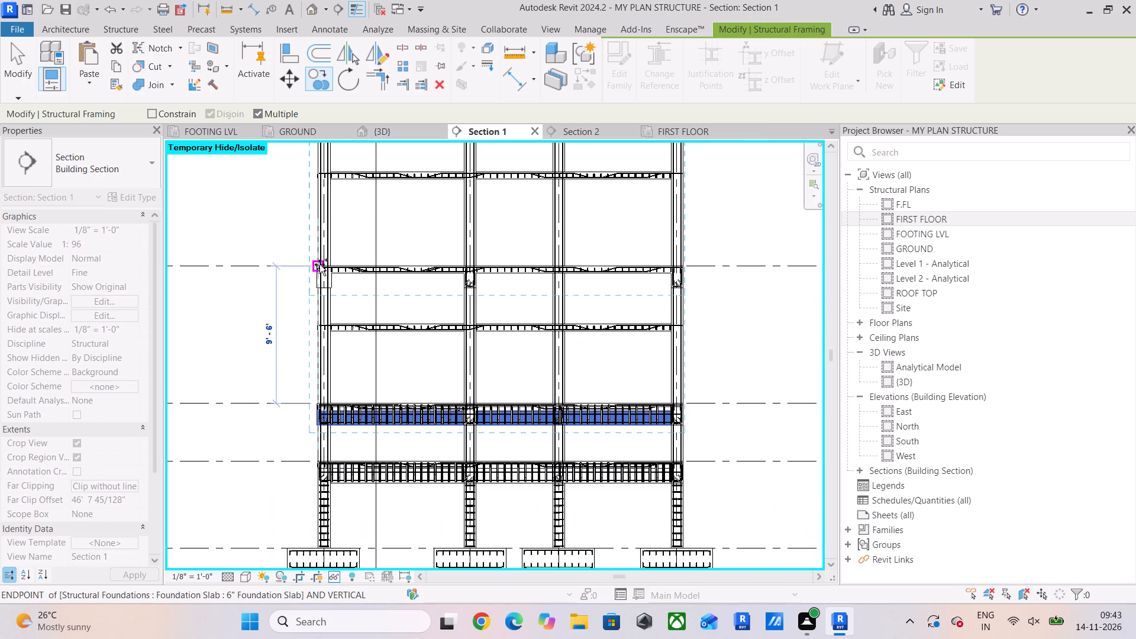
scroll(313, 248, up, 9)
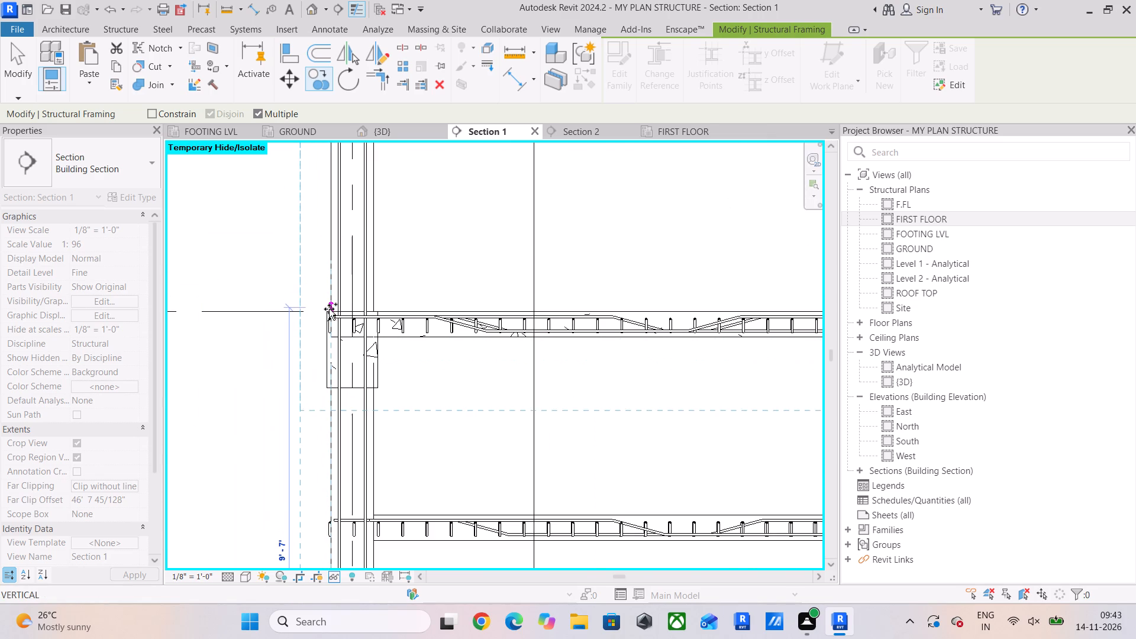
scroll(329, 309, up, 6)
click(330, 310)
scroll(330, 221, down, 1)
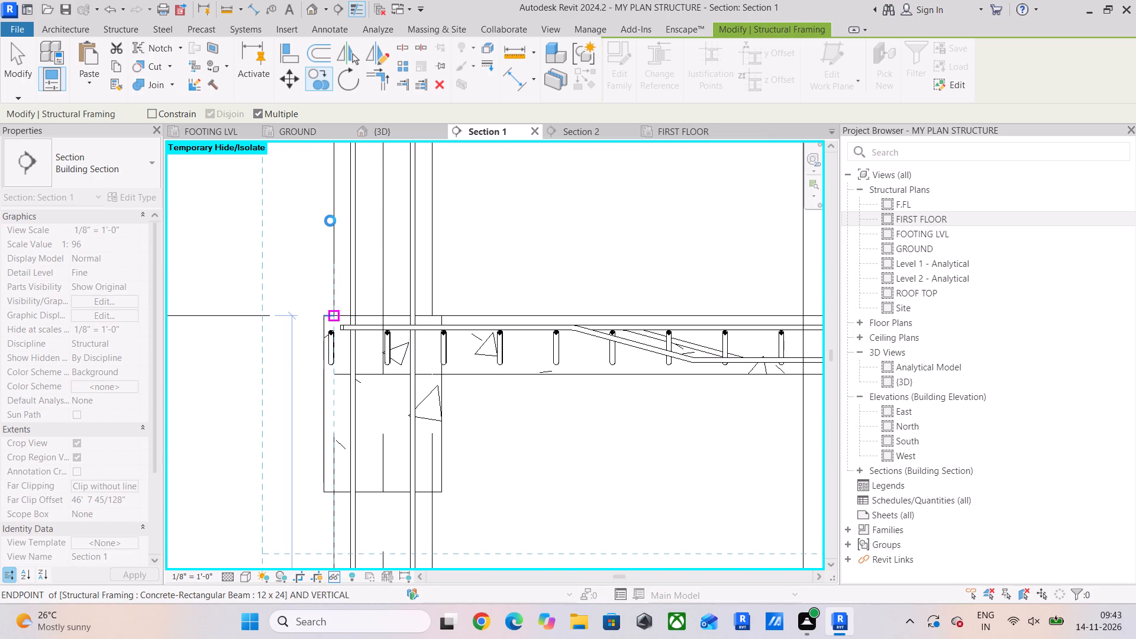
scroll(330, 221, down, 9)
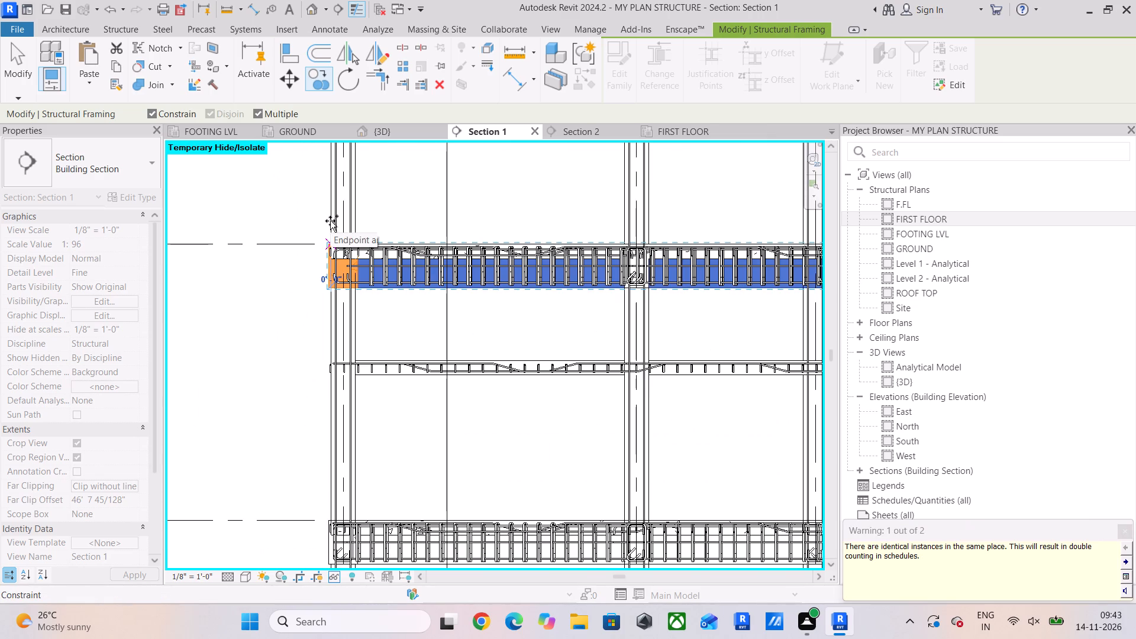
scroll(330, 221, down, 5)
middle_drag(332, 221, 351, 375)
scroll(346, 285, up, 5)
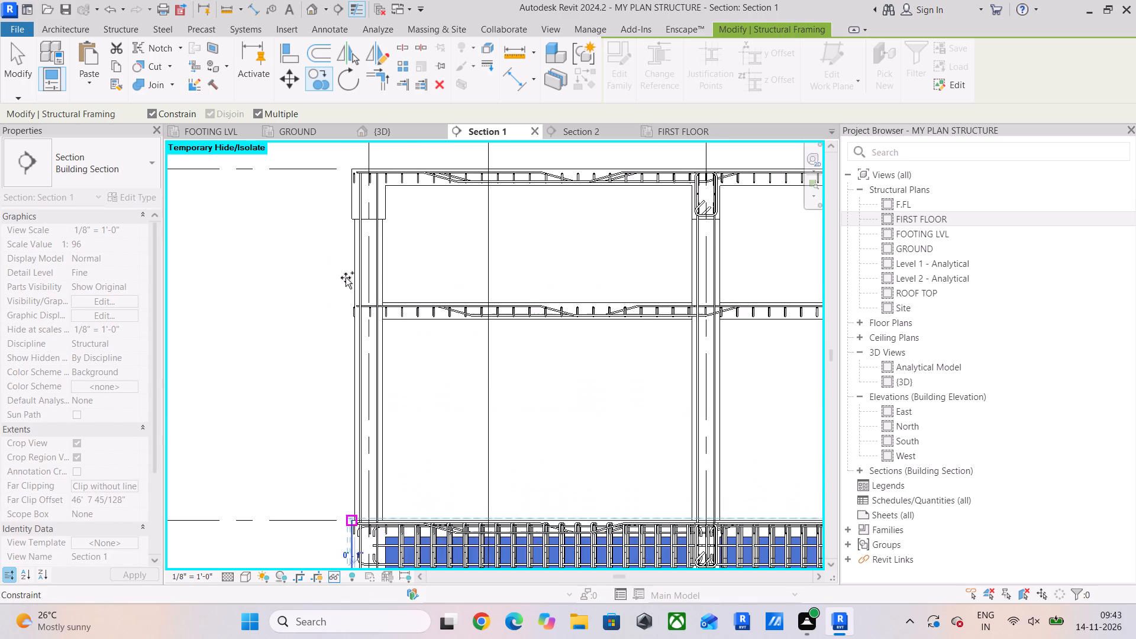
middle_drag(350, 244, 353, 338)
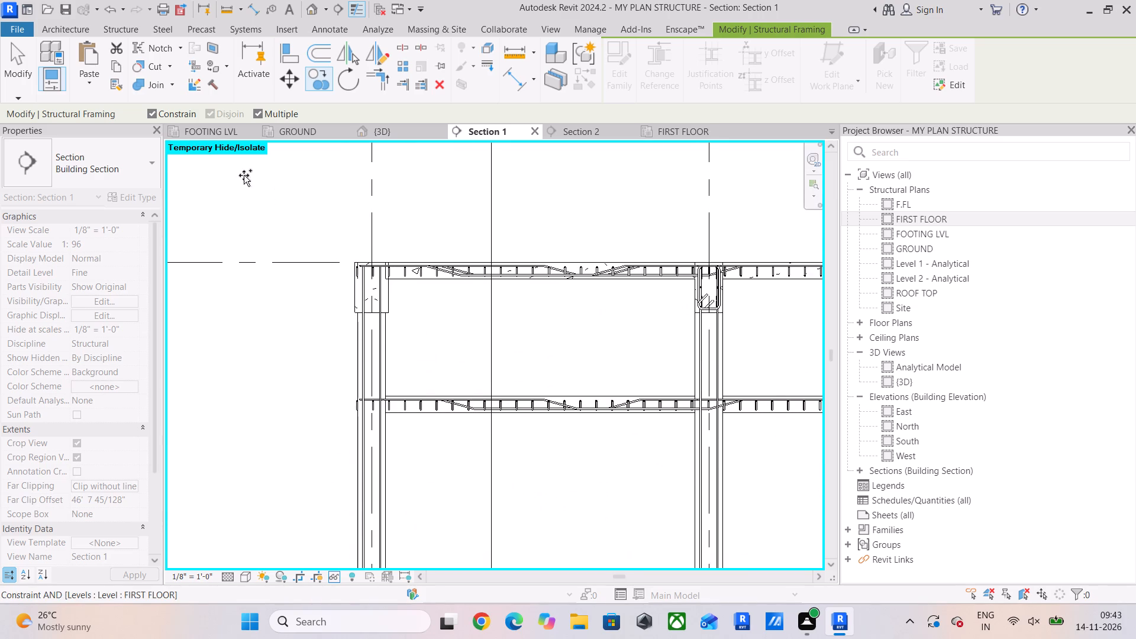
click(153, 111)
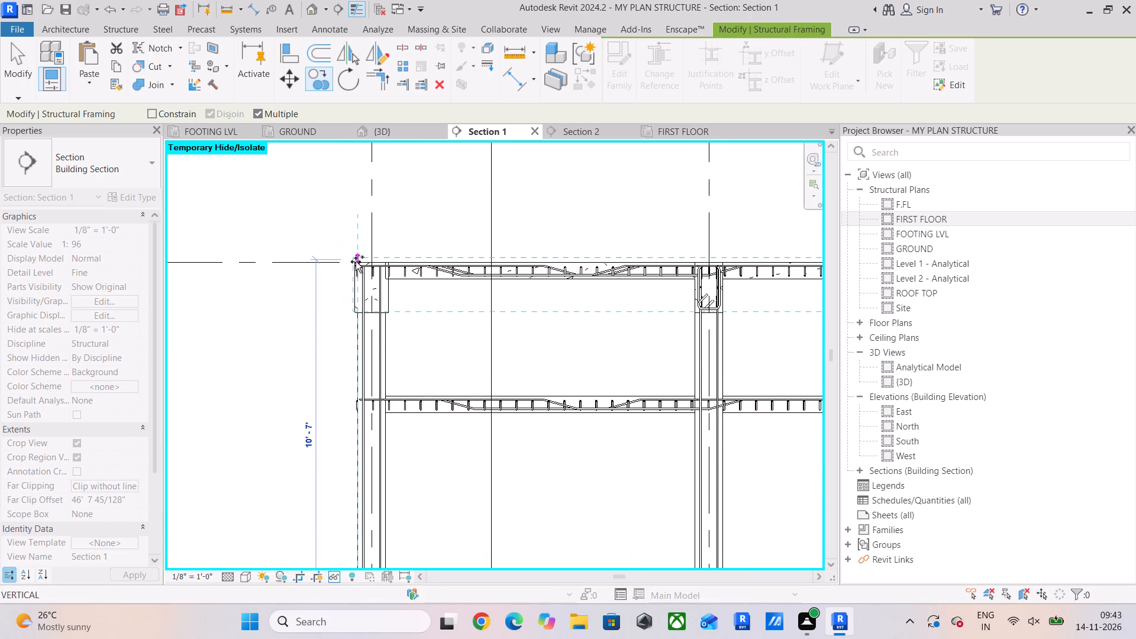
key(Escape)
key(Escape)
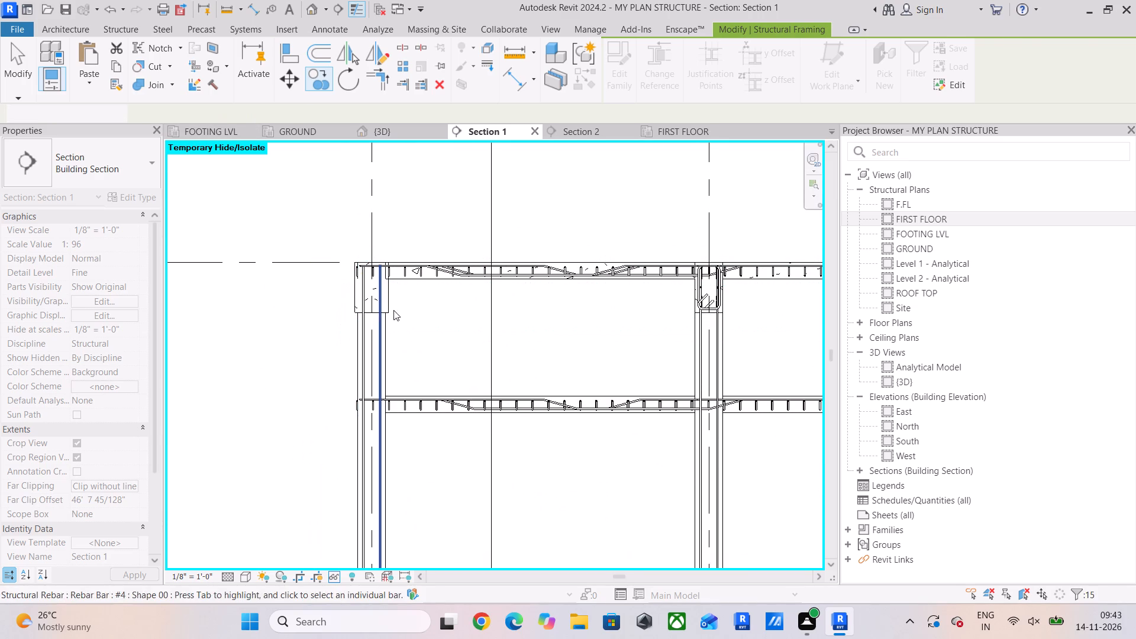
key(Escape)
Delete the ROOF TOP beams at grids A and B, including the stirrup set at grid B.
click(389, 305)
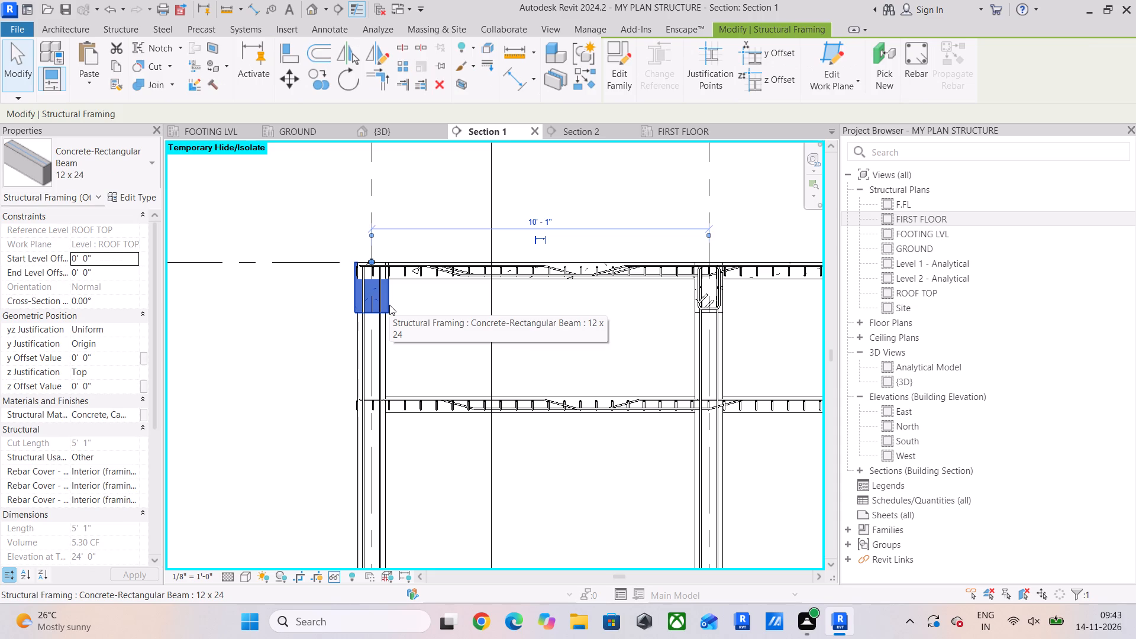
key(Delete)
click(389, 305)
key(Delete)
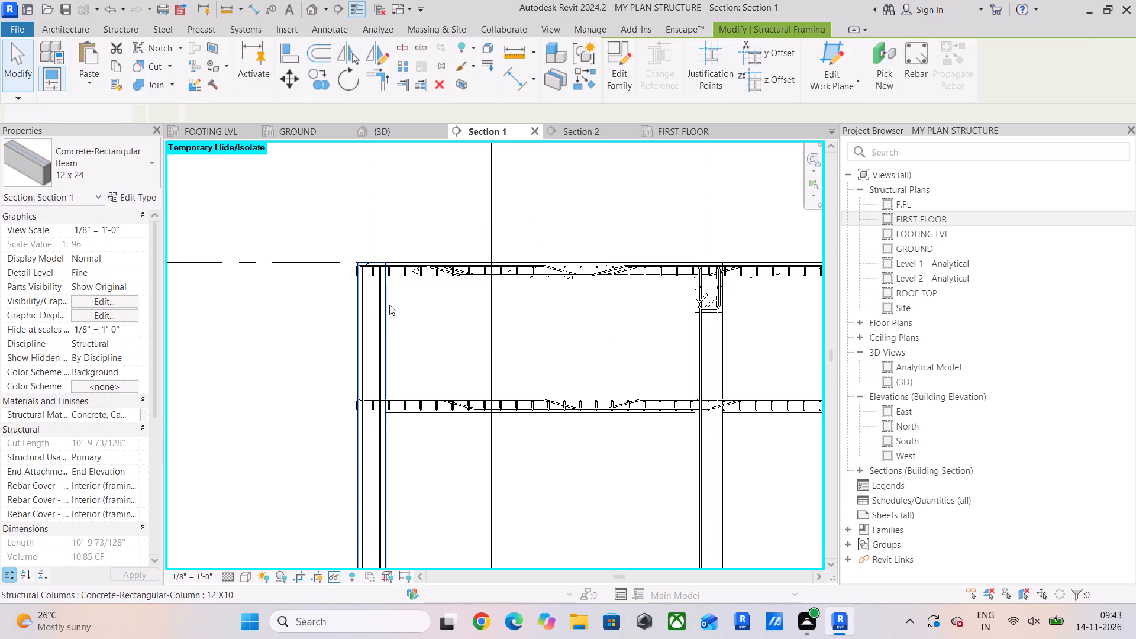
middle_drag(494, 289, 386, 317)
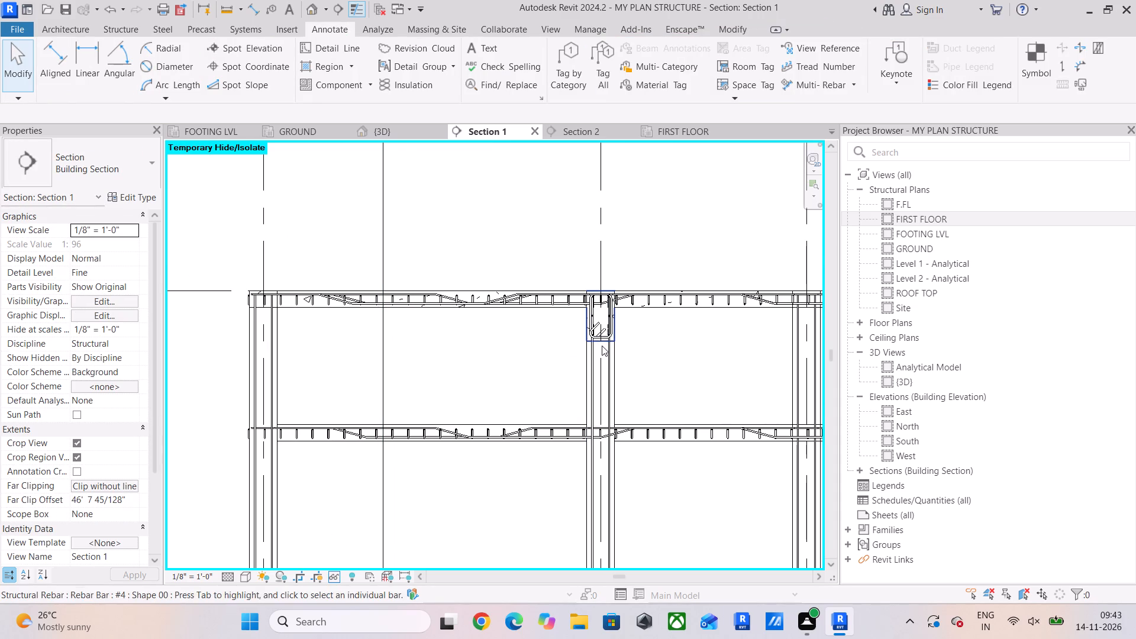
click(602, 344)
scroll(615, 331, up, 4)
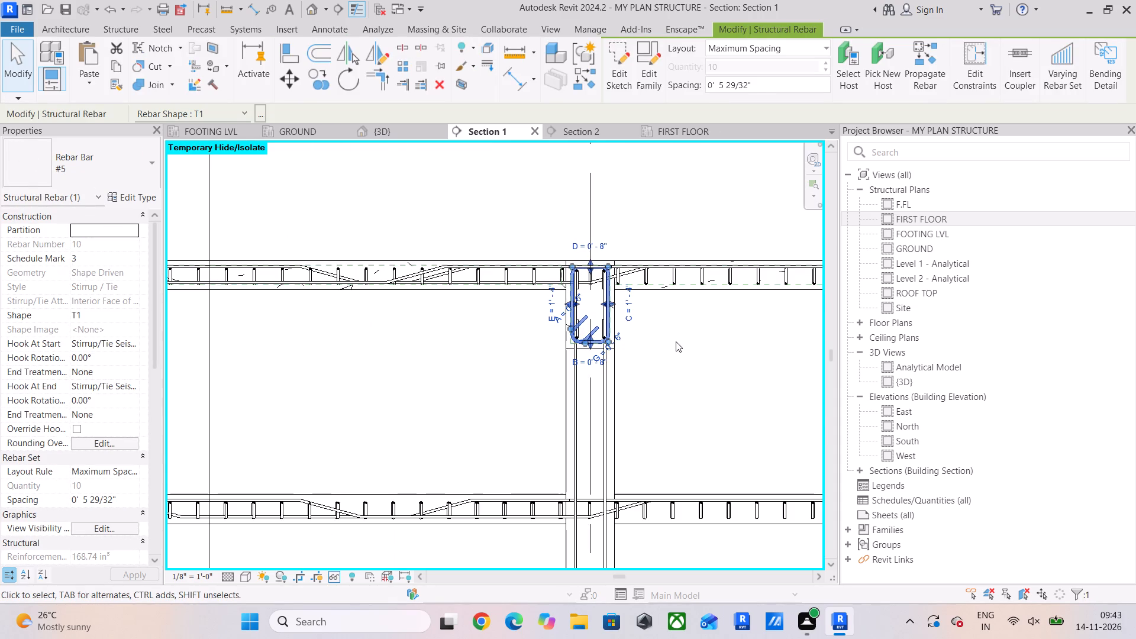
key(Delete)
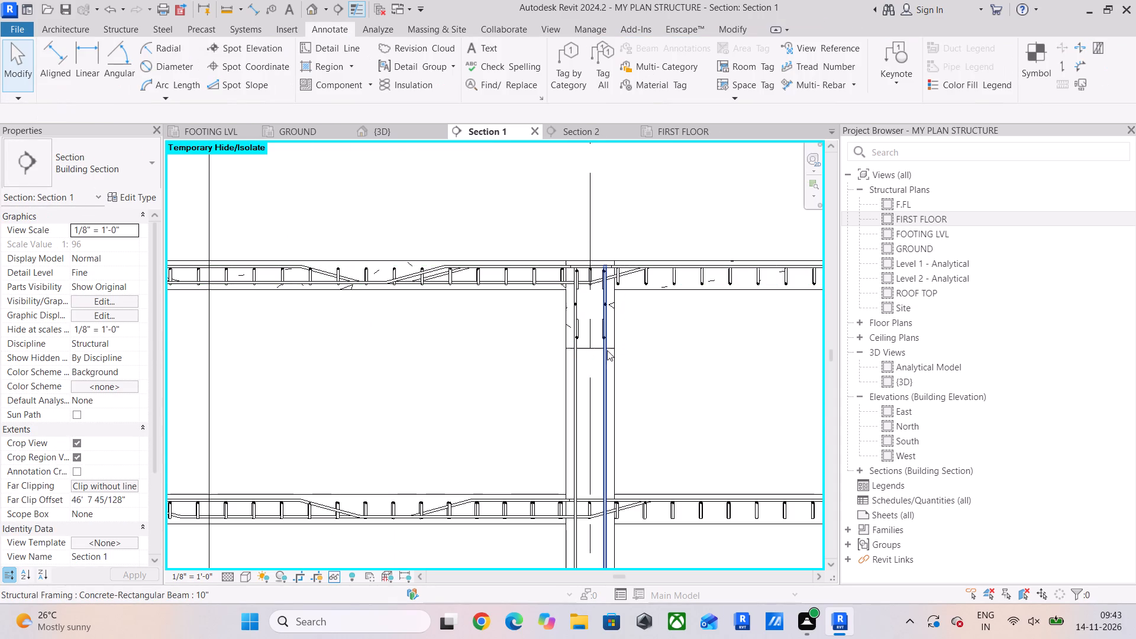
click(592, 348)
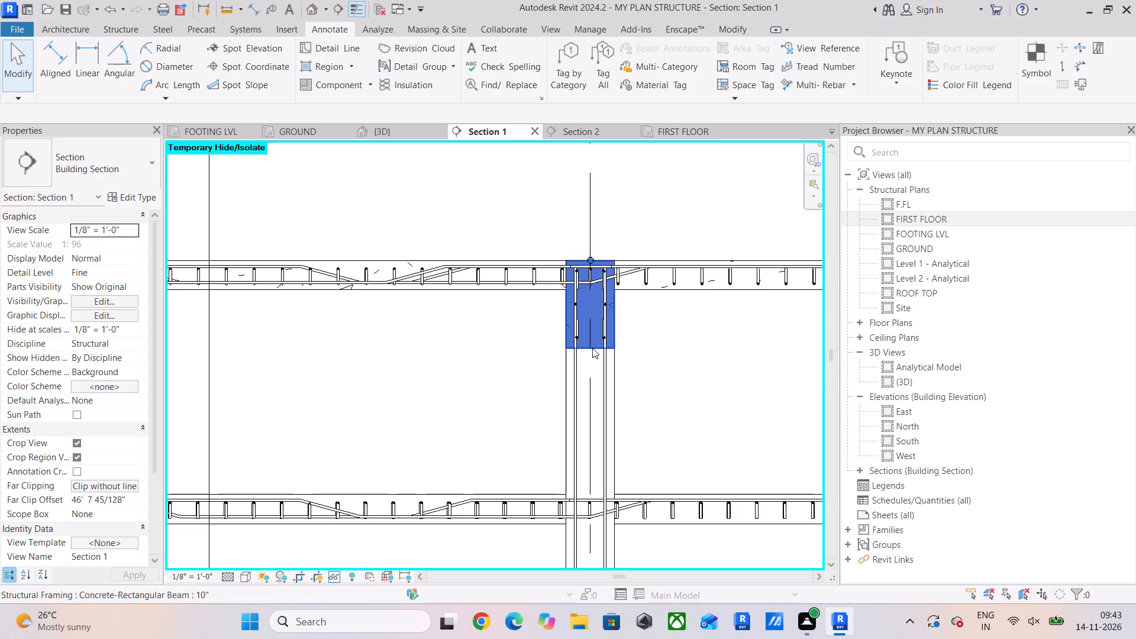
key(Delete)
Delete the ROOF TOP beam at grid D.
scroll(622, 351, down, 5)
middle_drag(634, 353, 326, 363)
scroll(508, 354, up, 5)
scroll(508, 354, down, 4)
middle_drag(521, 351, 411, 357)
scroll(647, 373, up, 4)
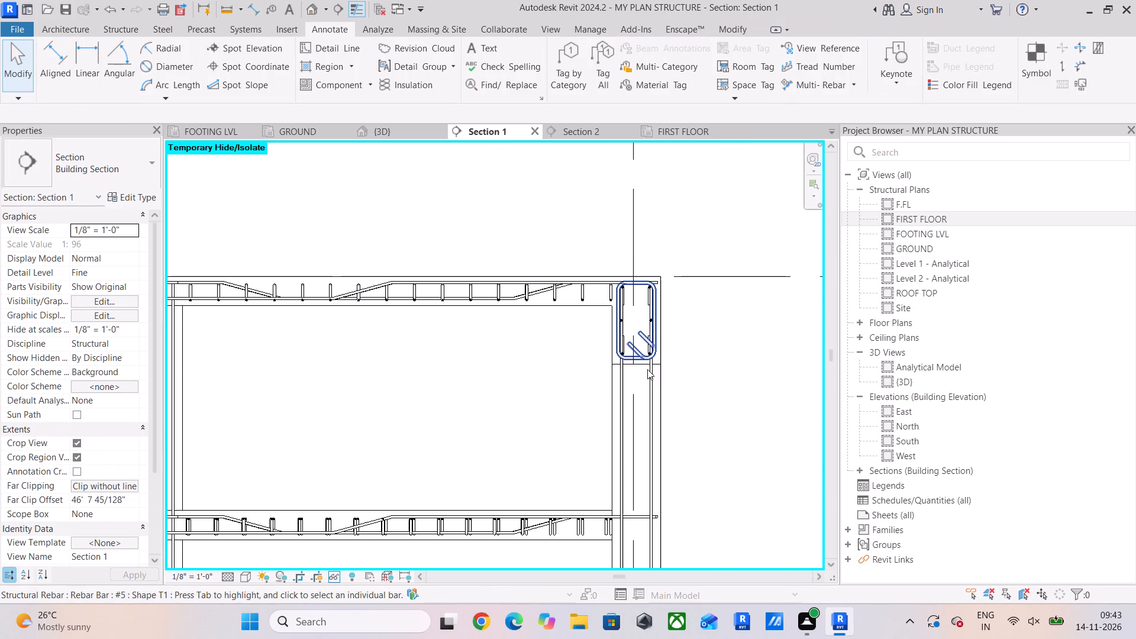
click(639, 367)
key(Delete)
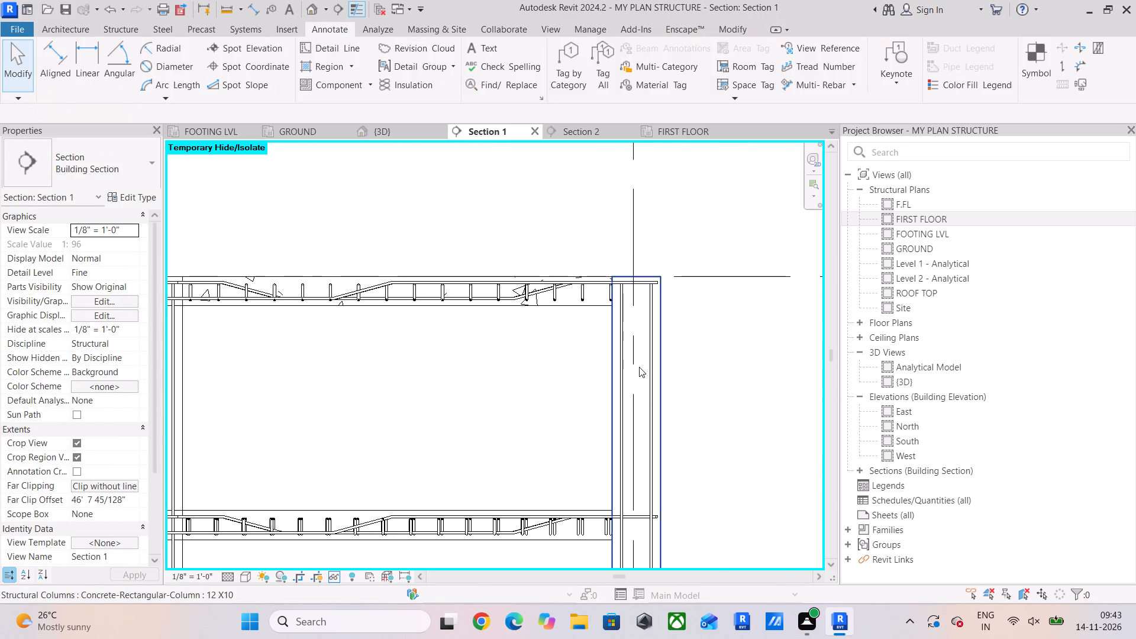
Delete the mid-height slabs and their reinforcement between FIRST FLOOR and ROOF TOP across all bays.
scroll(639, 367, down, 5)
middle_drag(619, 368, 651, 266)
drag(621, 299, 556, 386)
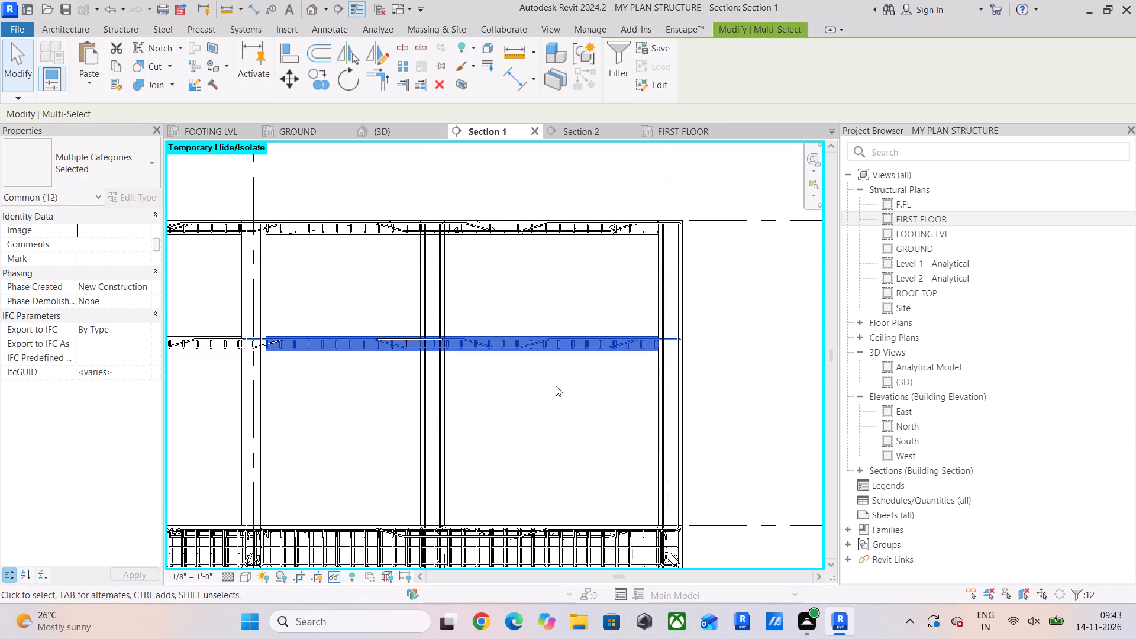
key(Delete)
drag(356, 293, 321, 370)
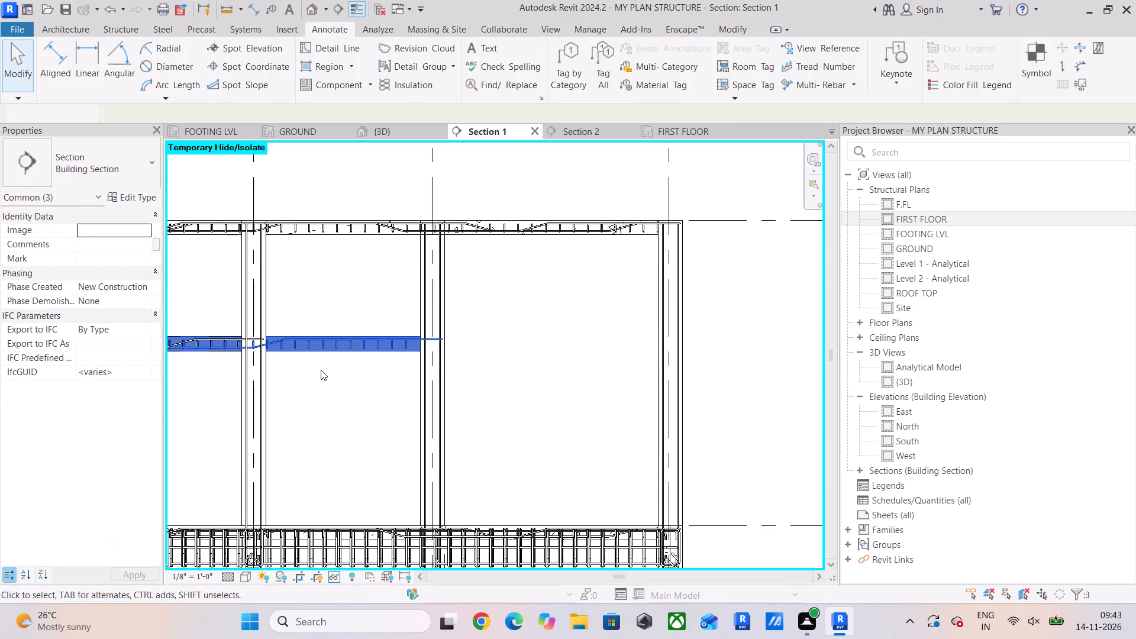
key(Delete)
middle_drag(321, 370, 606, 367)
drag(423, 264, 389, 356)
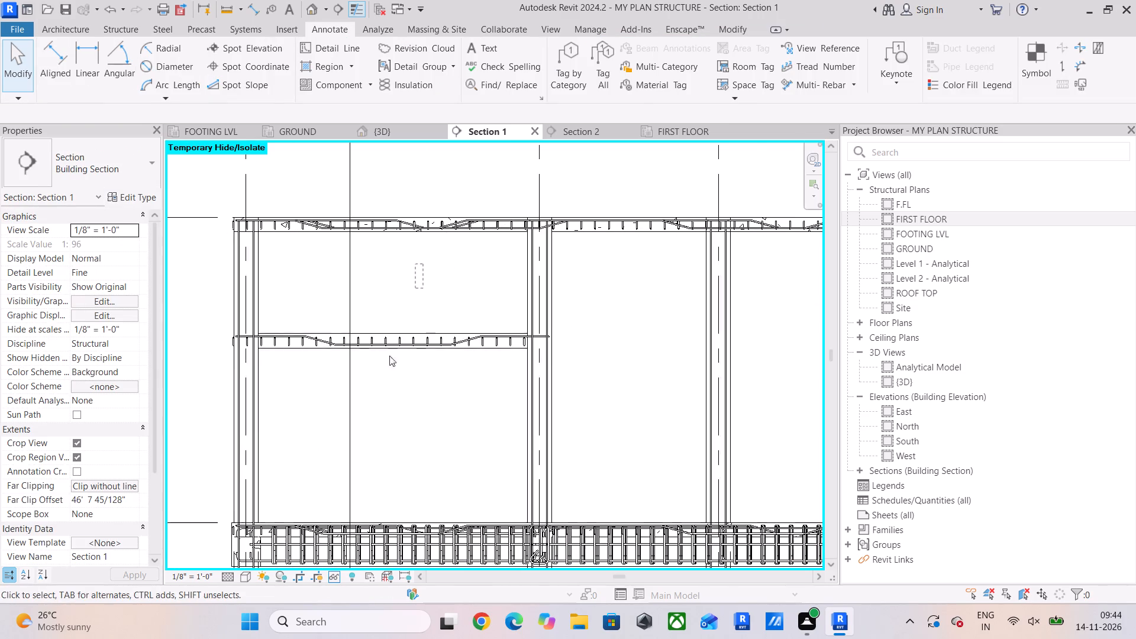
drag(389, 356, 369, 409)
key(Delete)
Delete the stray mid-height slabs and their reinforcement between F.FL and FIRST FLOOR across all three bays.
scroll(369, 409, down, 3)
middle_drag(369, 409, 402, 233)
middle_drag(409, 393, 410, 364)
drag(478, 328, 444, 388)
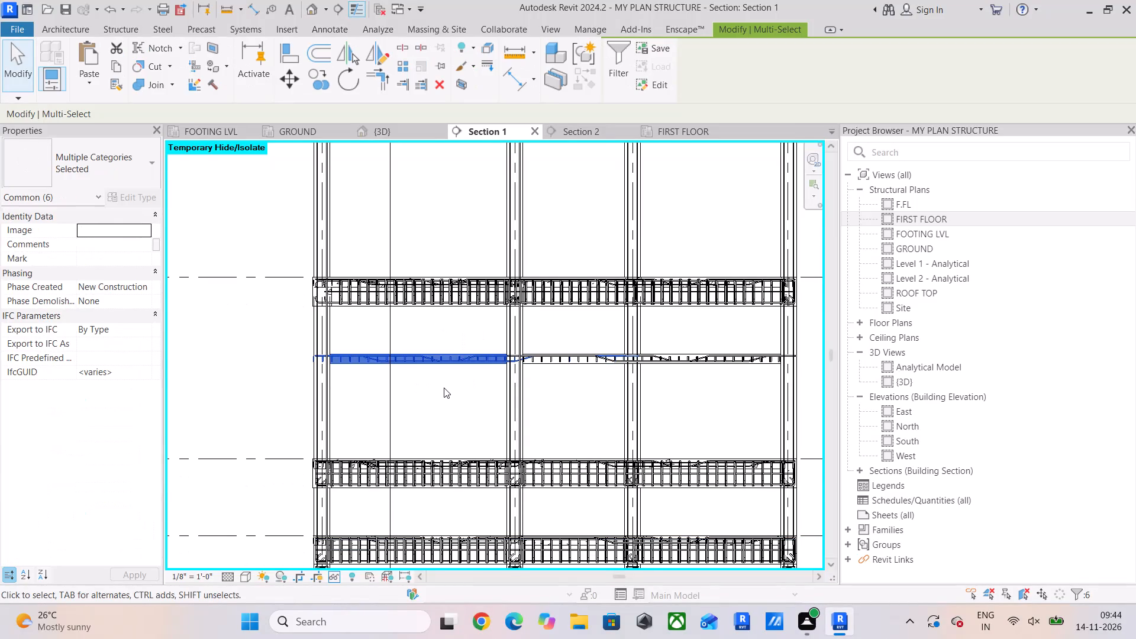
key(Delete)
drag(581, 331, 560, 398)
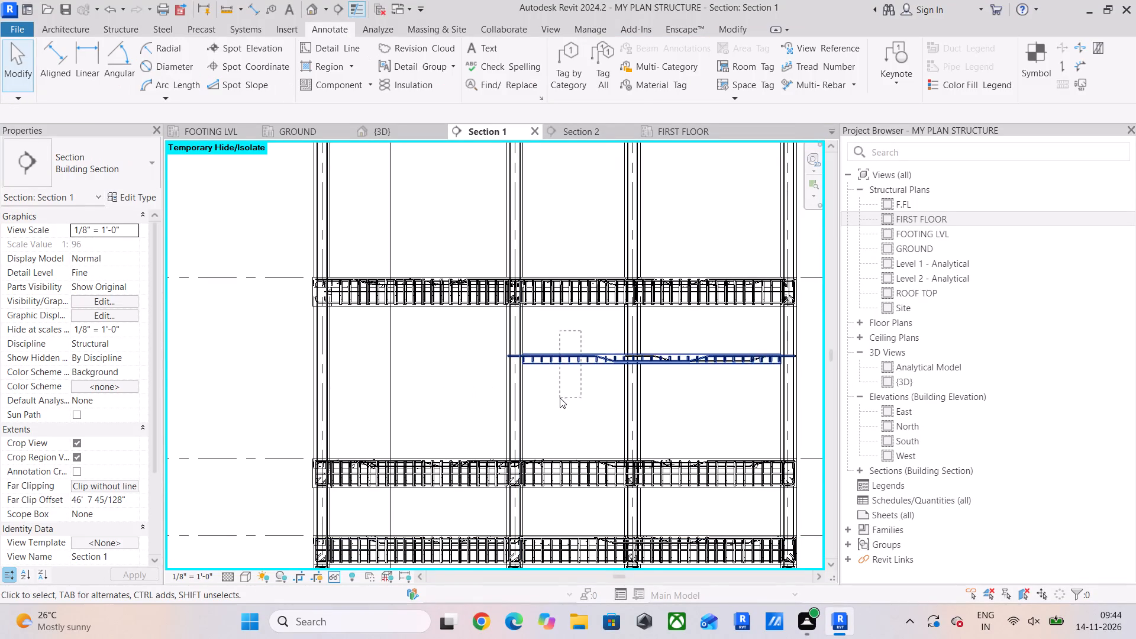
key(Delete)
drag(708, 343, 708, 352)
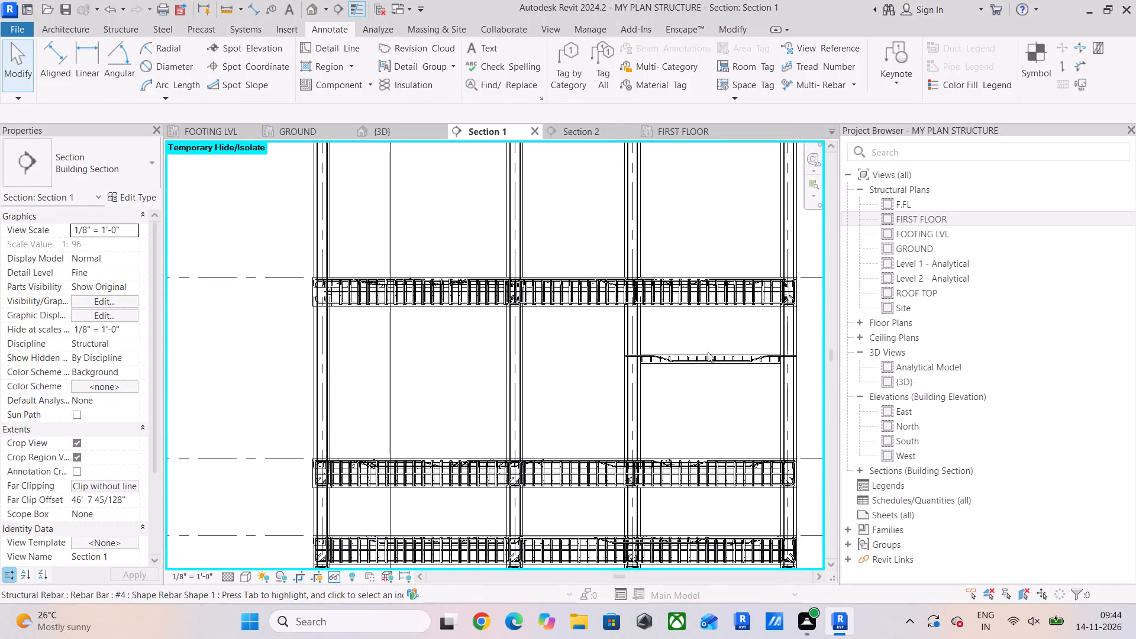
drag(708, 352, 701, 387)
key(Delete)
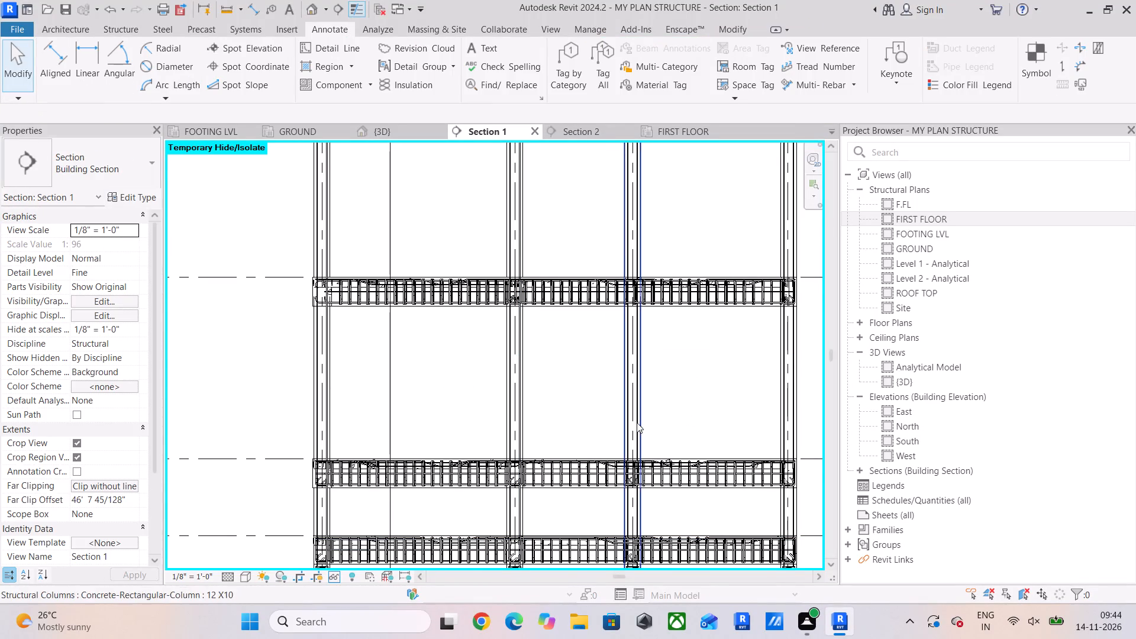
In the {3D} view, delete the near-side 12 x 24 FIRST FLOOR beams spanning grids 4 to 6 and grids 6 to 7.
middle_drag(637, 422, 675, 321)
middle_drag(467, 395, 483, 447)
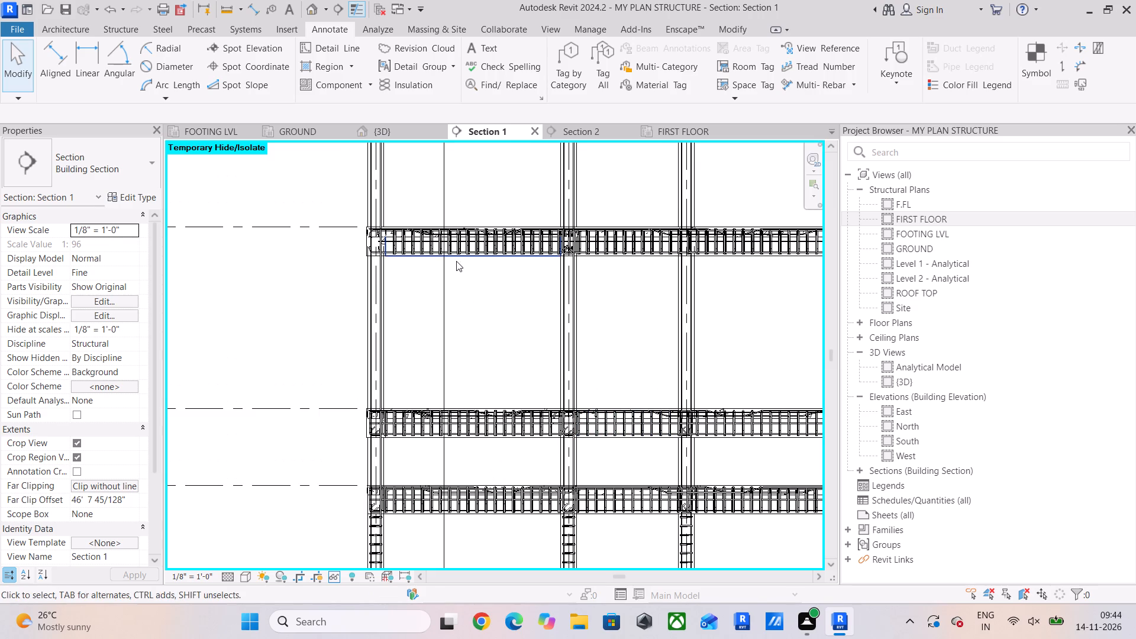
click(383, 125)
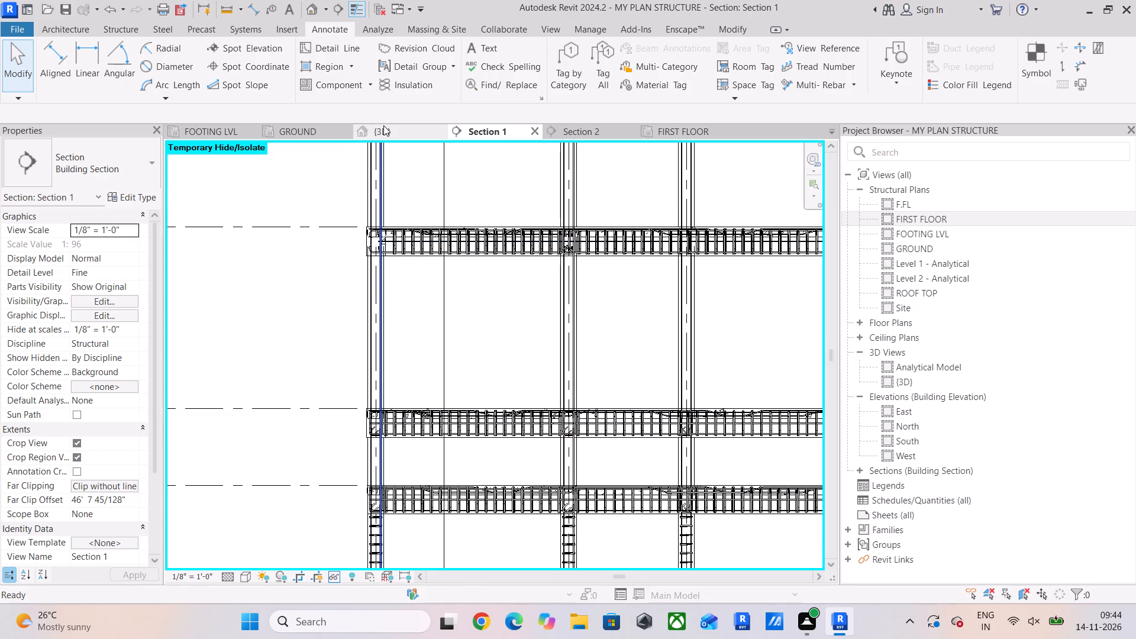
scroll(492, 352, down, 4)
scroll(495, 354, up, 5)
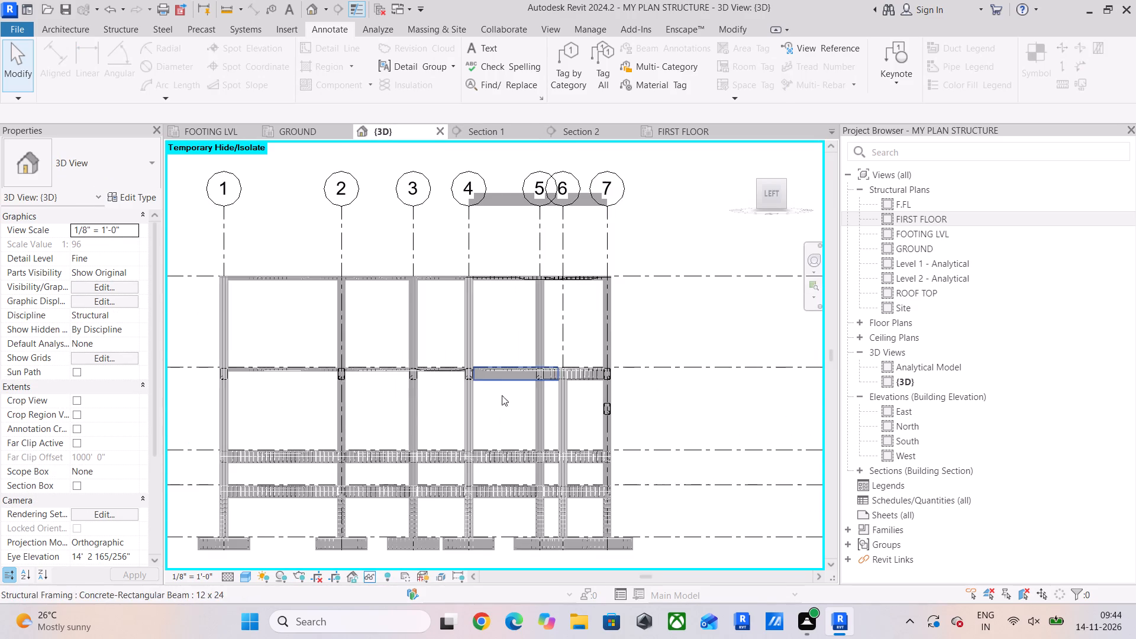
scroll(499, 378, up, 4)
click(502, 382)
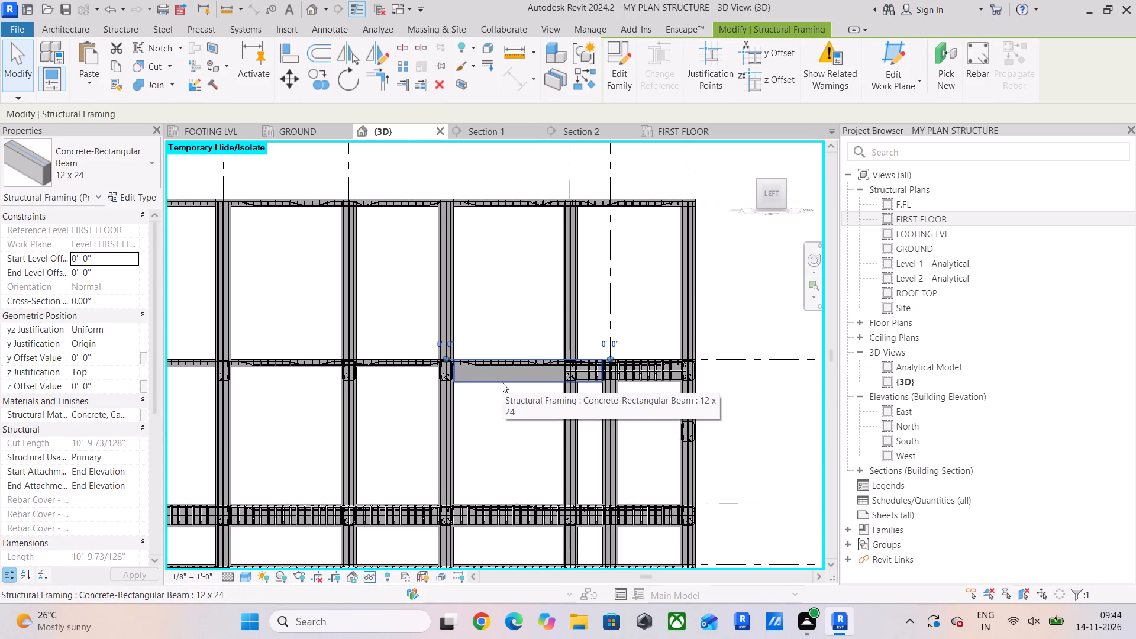
key(Delete)
click(664, 383)
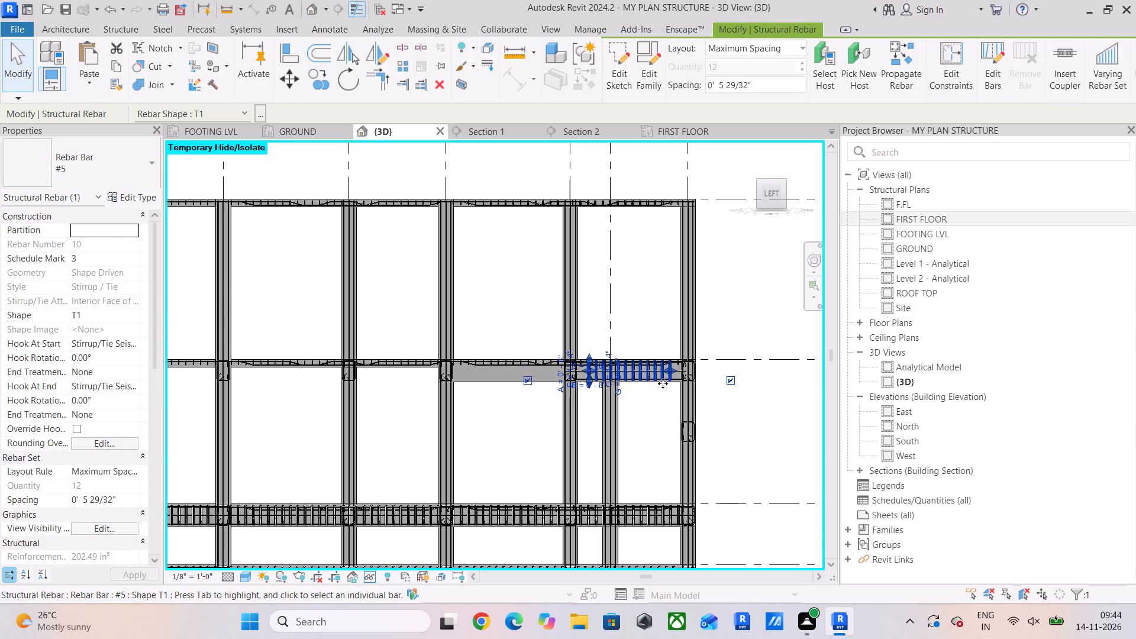
scroll(675, 376, up, 10)
click(669, 407)
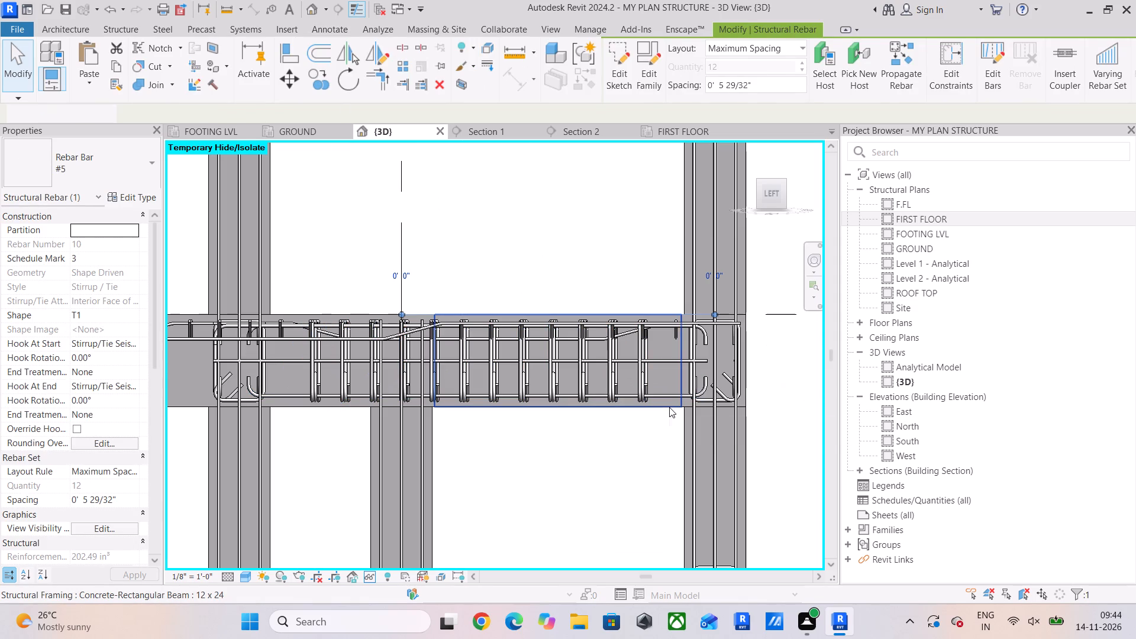
key(Delete)
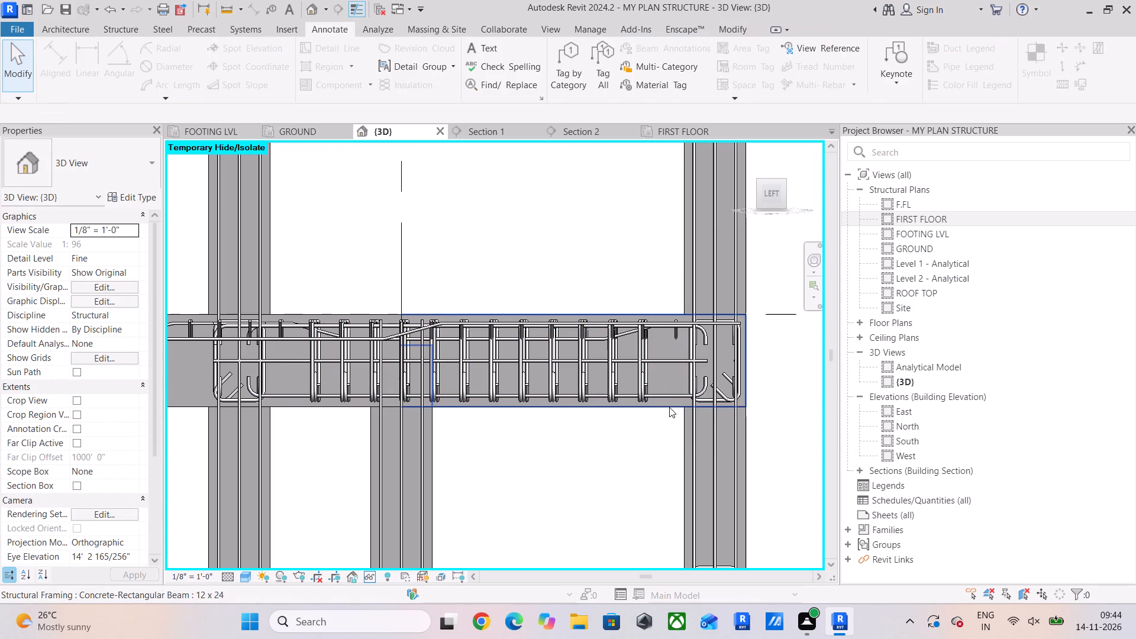
Examine the FIRST FLOOR edge beams from several sides, checking individual beams around grids 4 to 7 and their reinforcement.
scroll(669, 407, down, 4)
shift+middle_drag(670, 406, 641, 441)
middle_drag(640, 441, 657, 364)
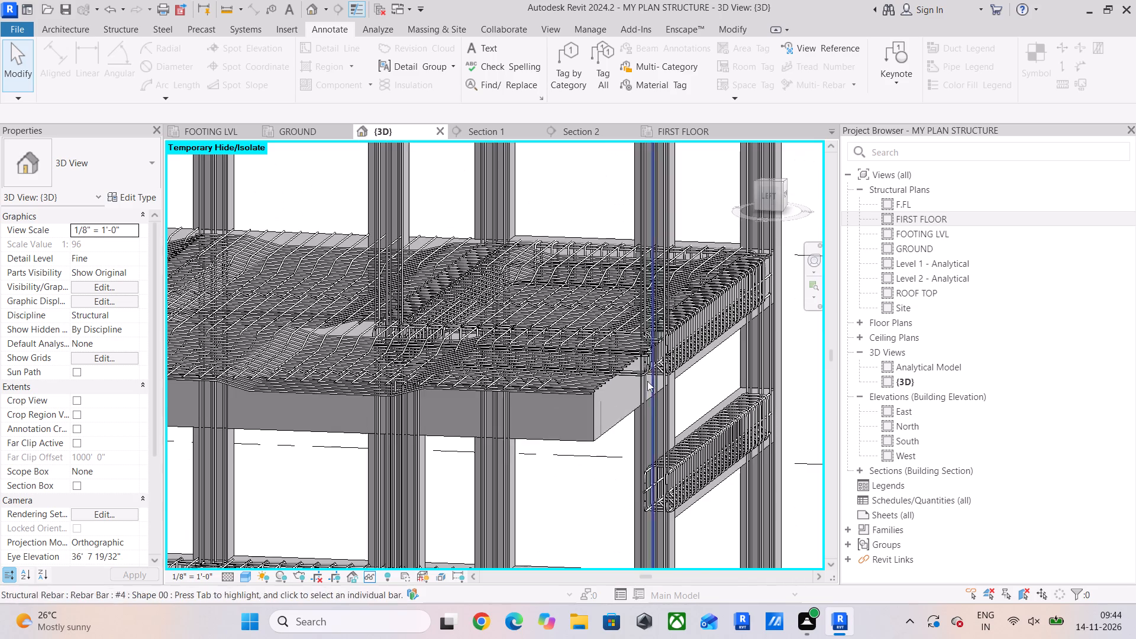
click(583, 439)
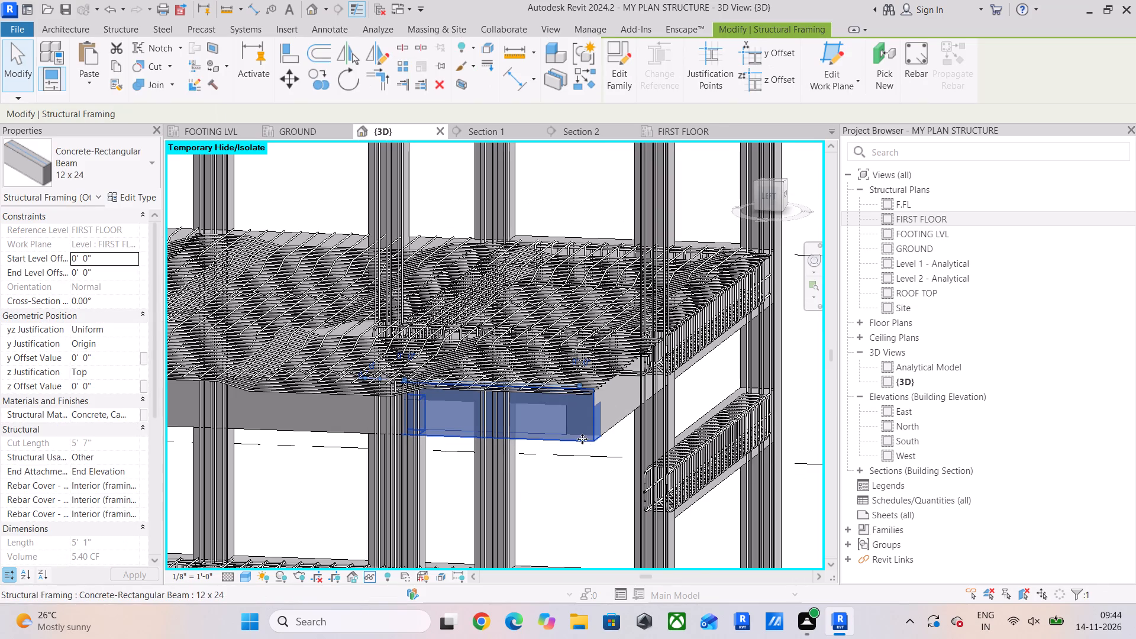
click(341, 430)
middle_drag(341, 431, 470, 438)
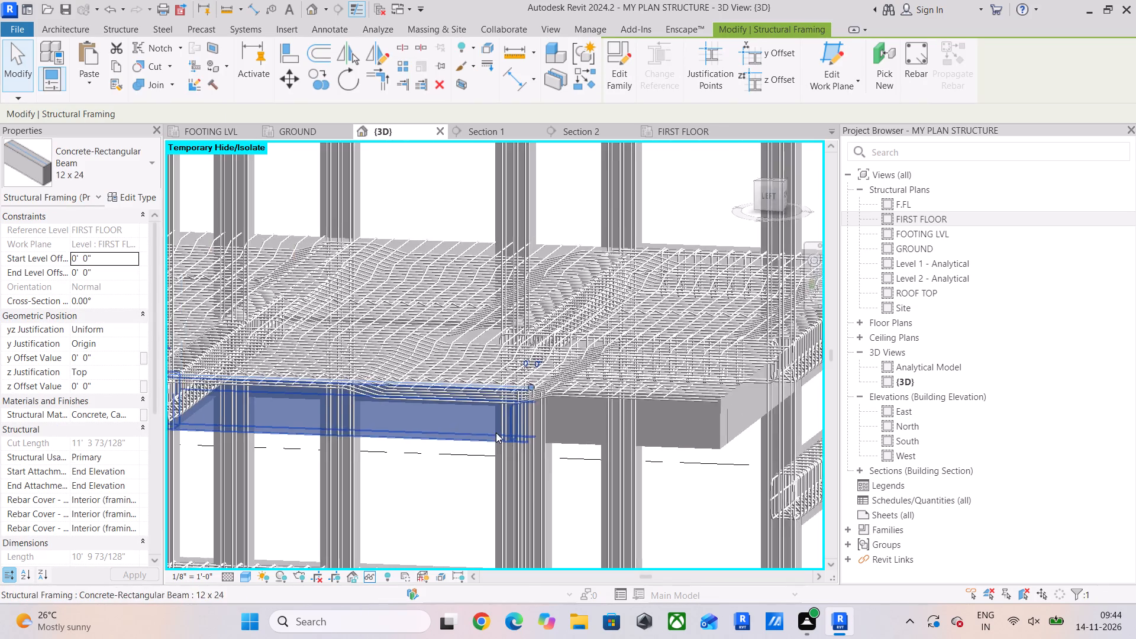
scroll(372, 320, down, 4)
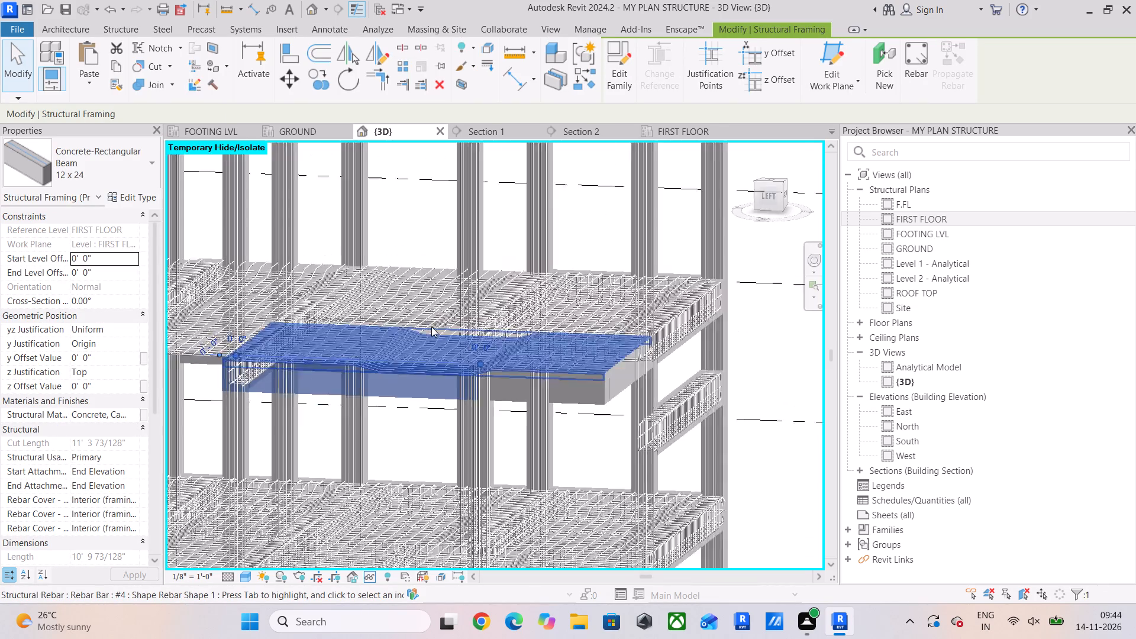
scroll(434, 327, up, 12)
scroll(540, 328, down, 3)
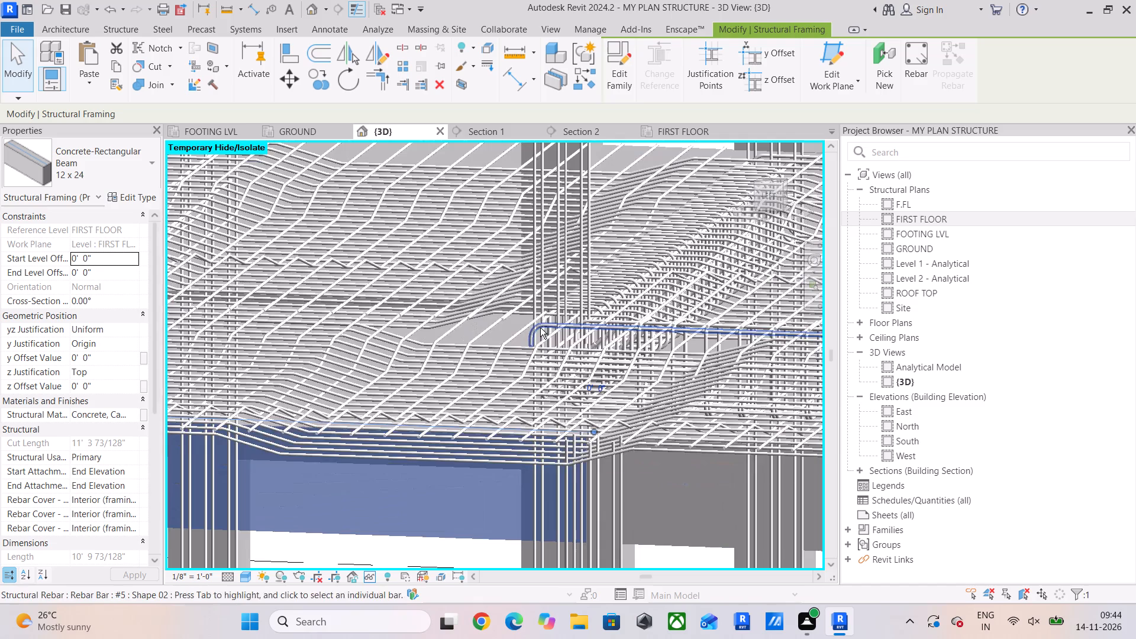
shift+middle_drag(541, 330, 598, 297)
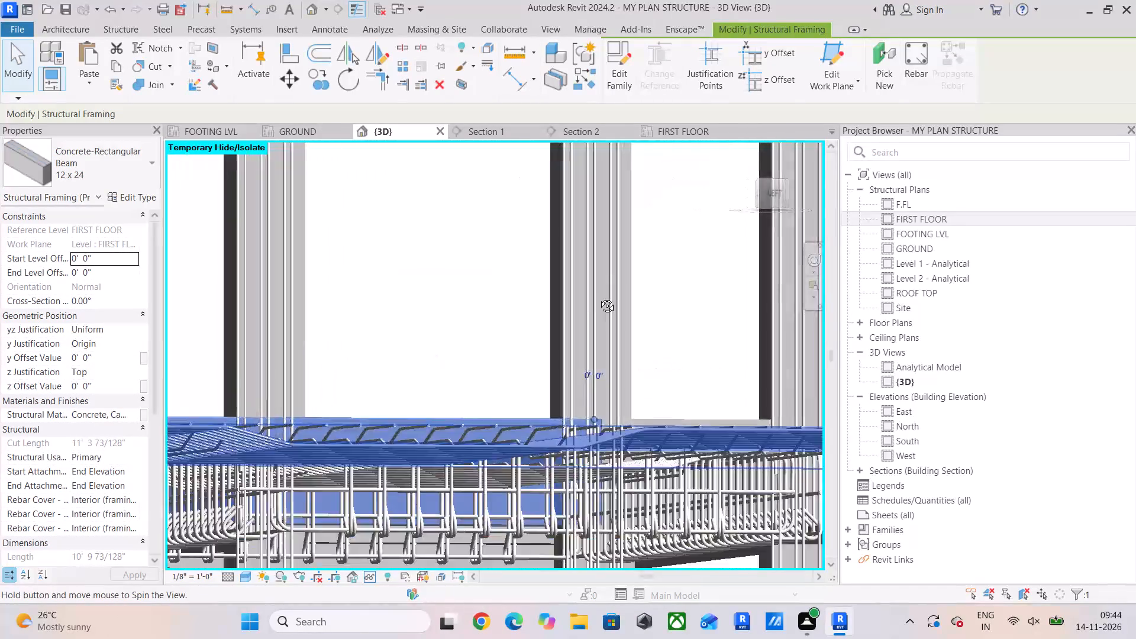
shift+middle_drag(598, 297, 596, 304)
middle_drag(547, 315, 757, 170)
shift+middle_drag(534, 312, 536, 291)
middle_drag(518, 338, 731, 272)
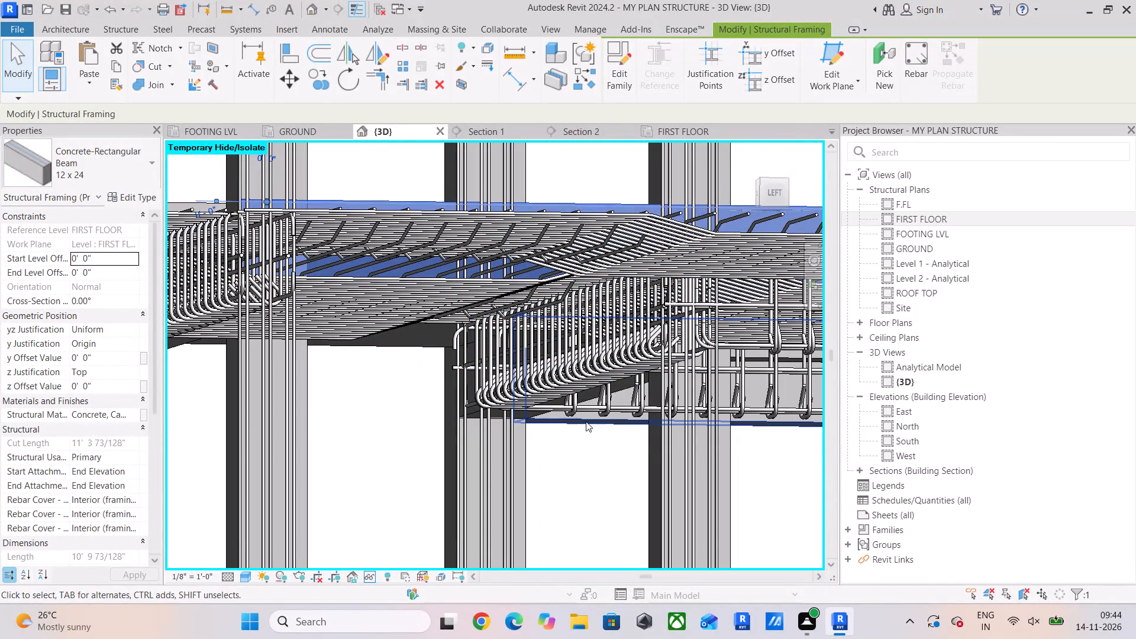
click(586, 421)
scroll(586, 421, down, 6)
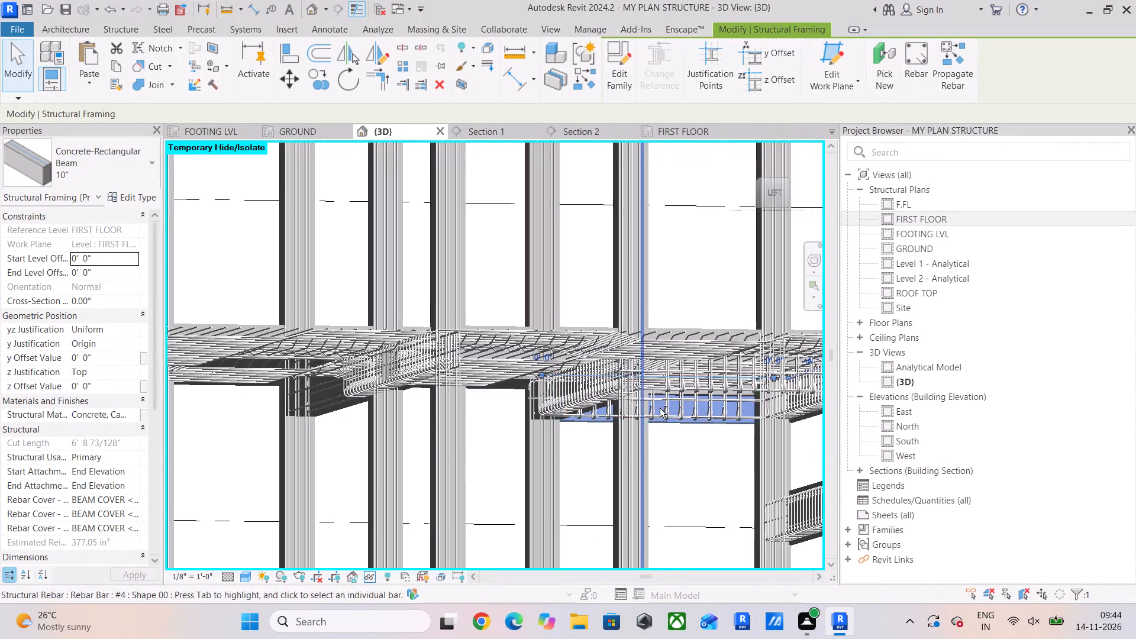
shift+middle_drag(660, 408, 390, 495)
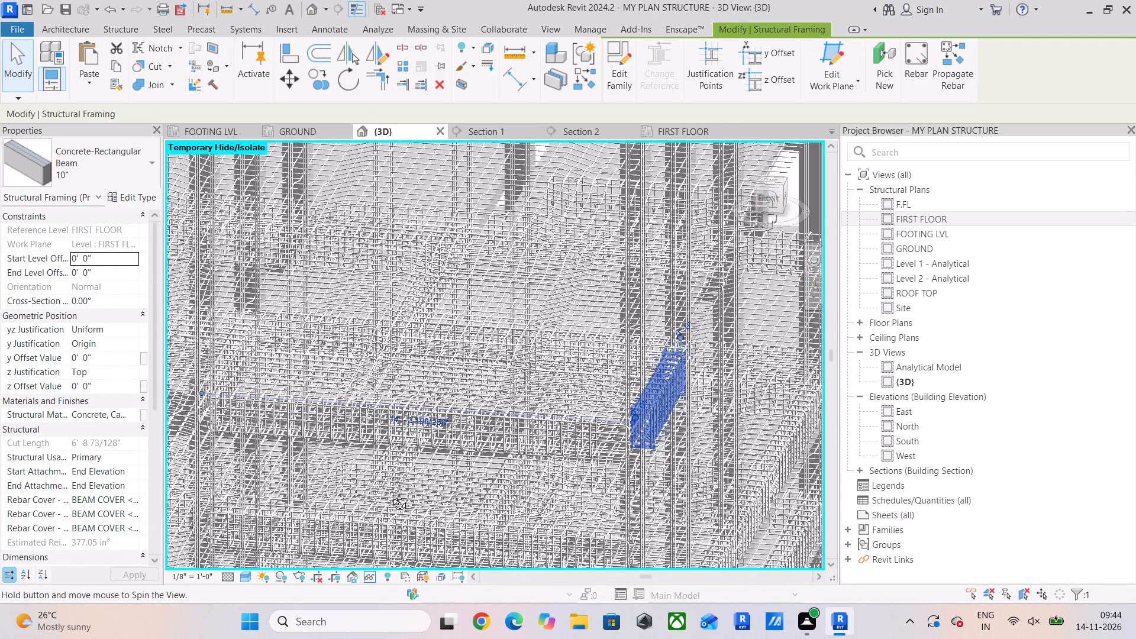
shift+middle_drag(390, 495, 299, 428)
click(250, 408)
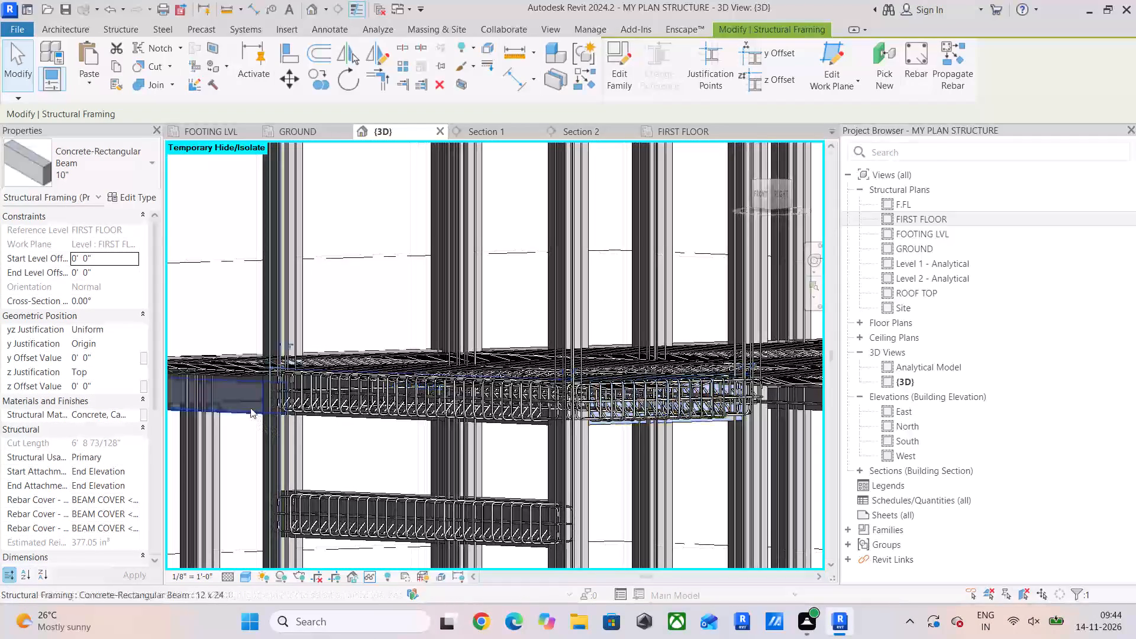
click(444, 424)
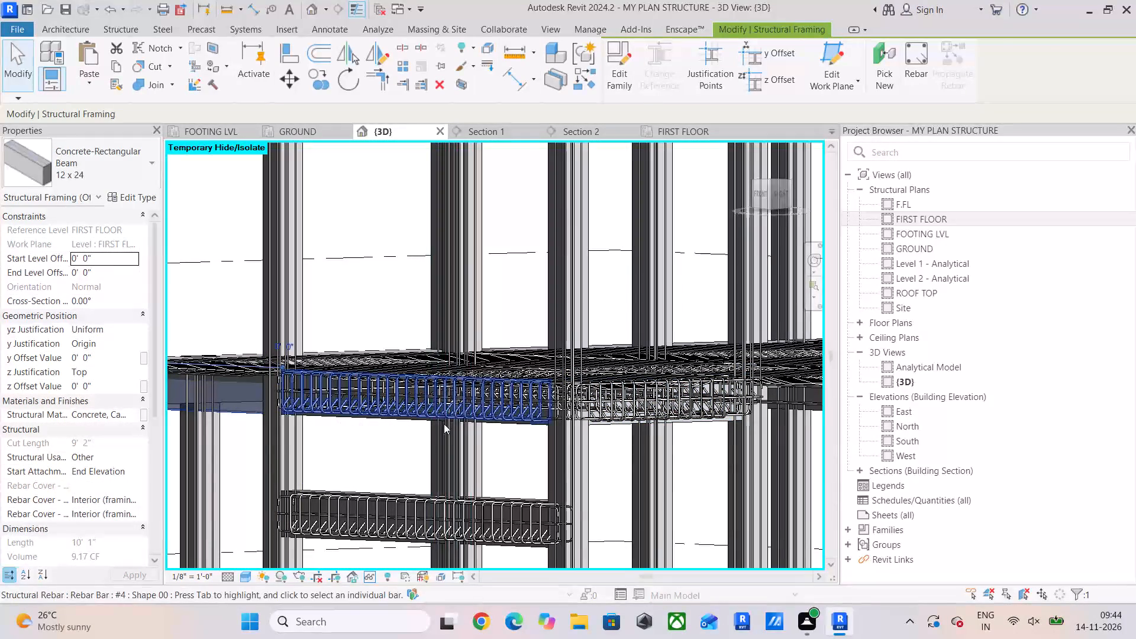
click(510, 430)
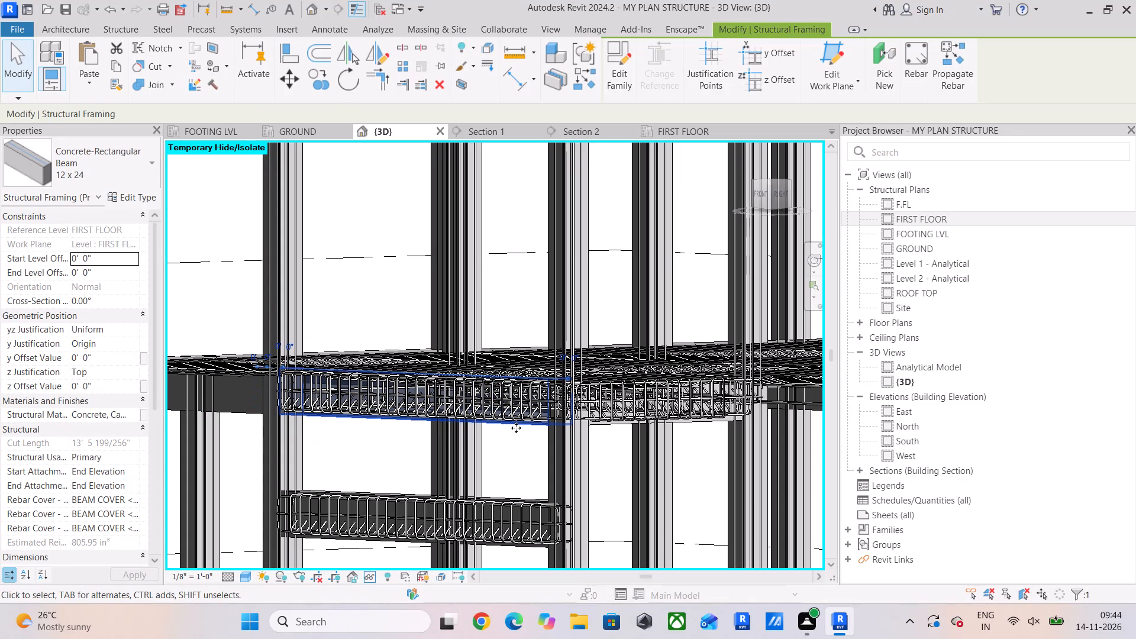
shift+middle_drag(516, 444, 421, 459)
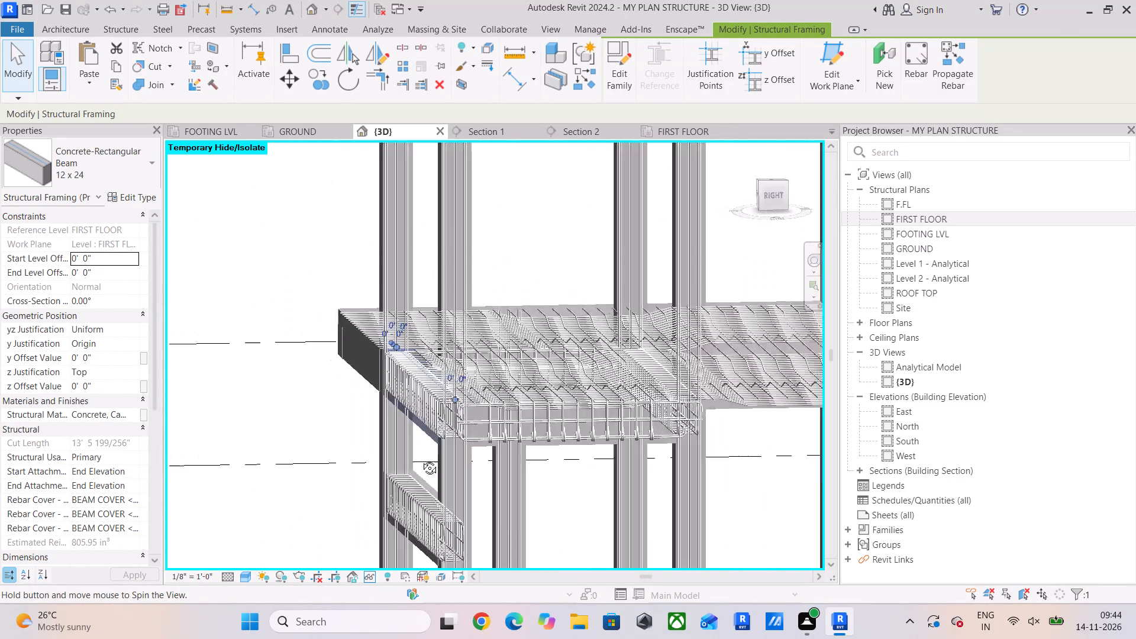
shift+middle_drag(421, 459, 345, 448)
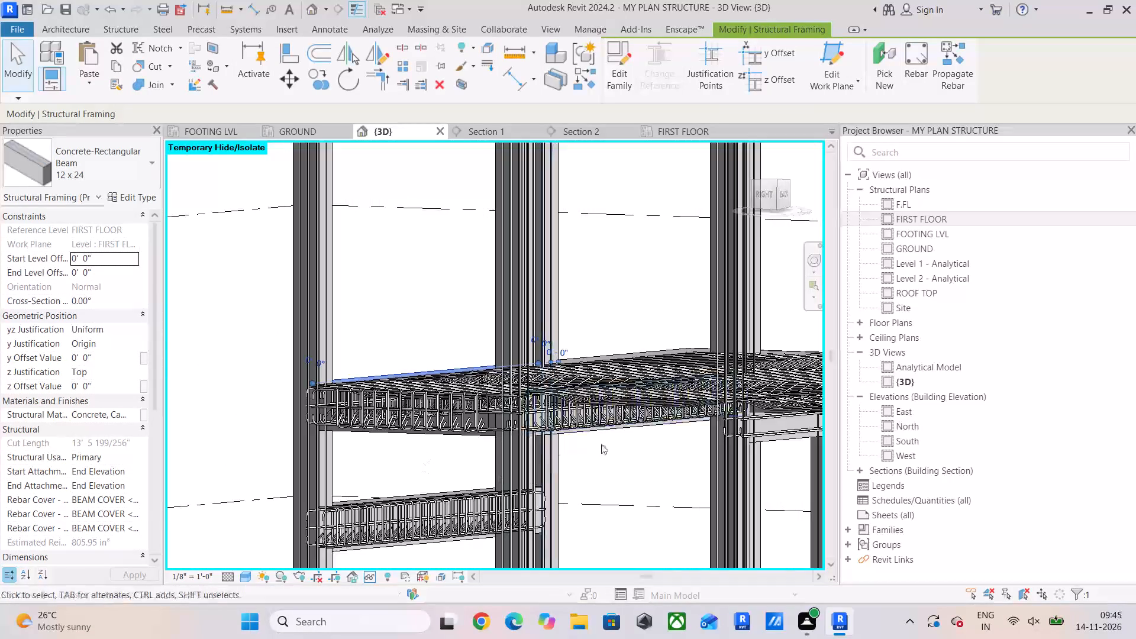
scroll(601, 444, up, 5)
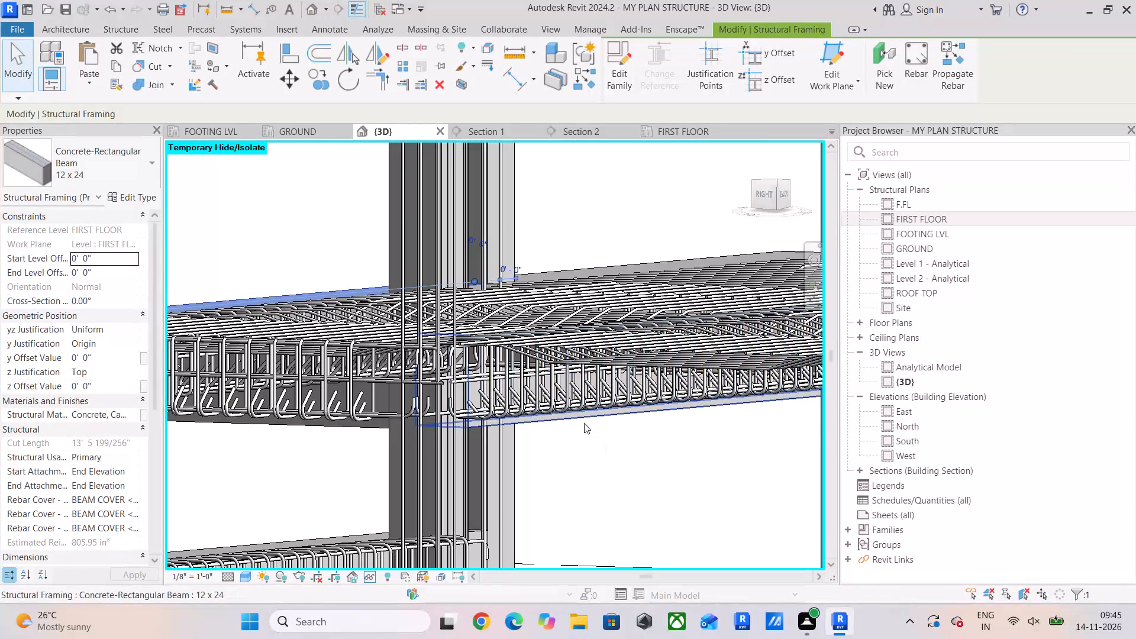
click(584, 423)
click(656, 482)
Delete the stray mid-height beam along grid 7 between F.FL and FIRST FLOOR, together with its reinforcement.
scroll(665, 474, down, 7)
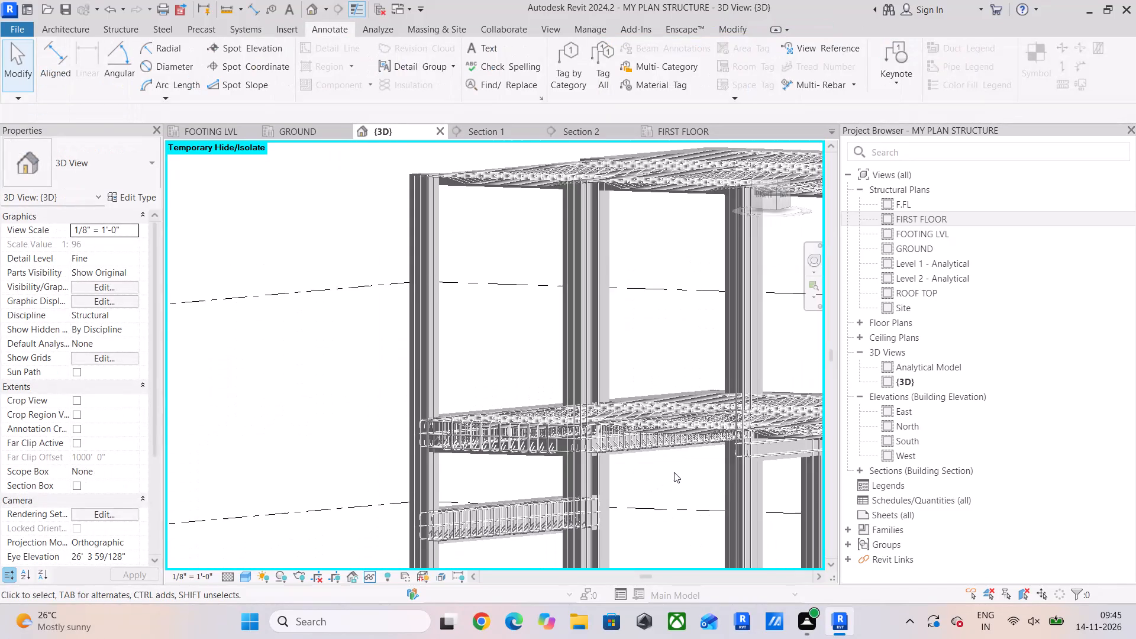
middle_drag(674, 472, 583, 278)
scroll(600, 362, down, 2)
shift+middle_drag(603, 400, 715, 414)
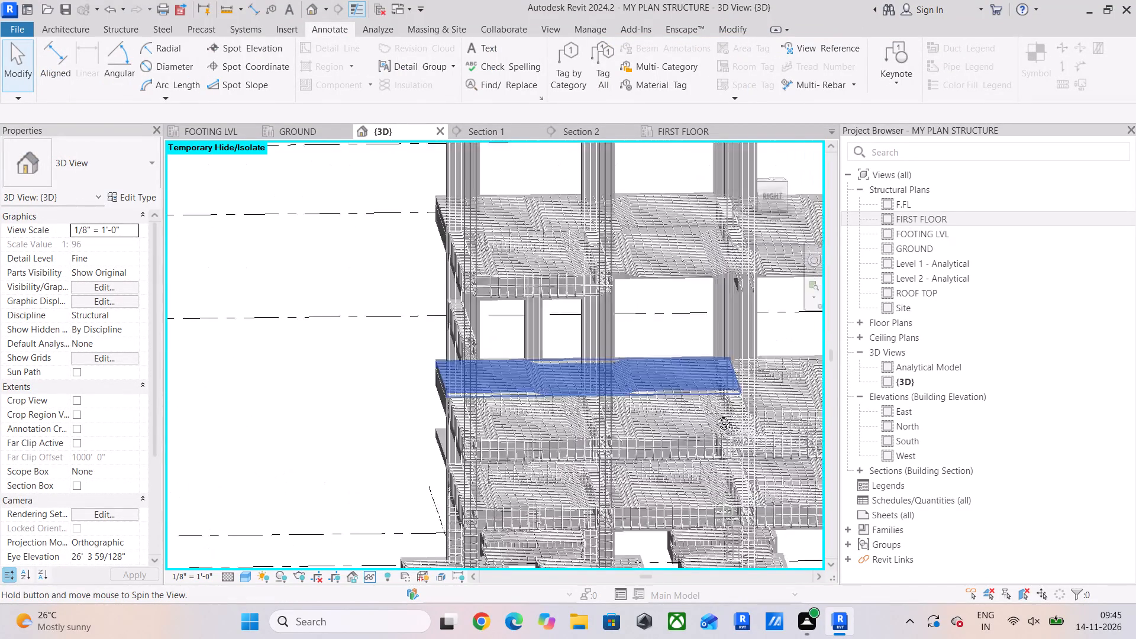
shift+middle_drag(715, 414, 778, 400)
scroll(492, 340, up, 4)
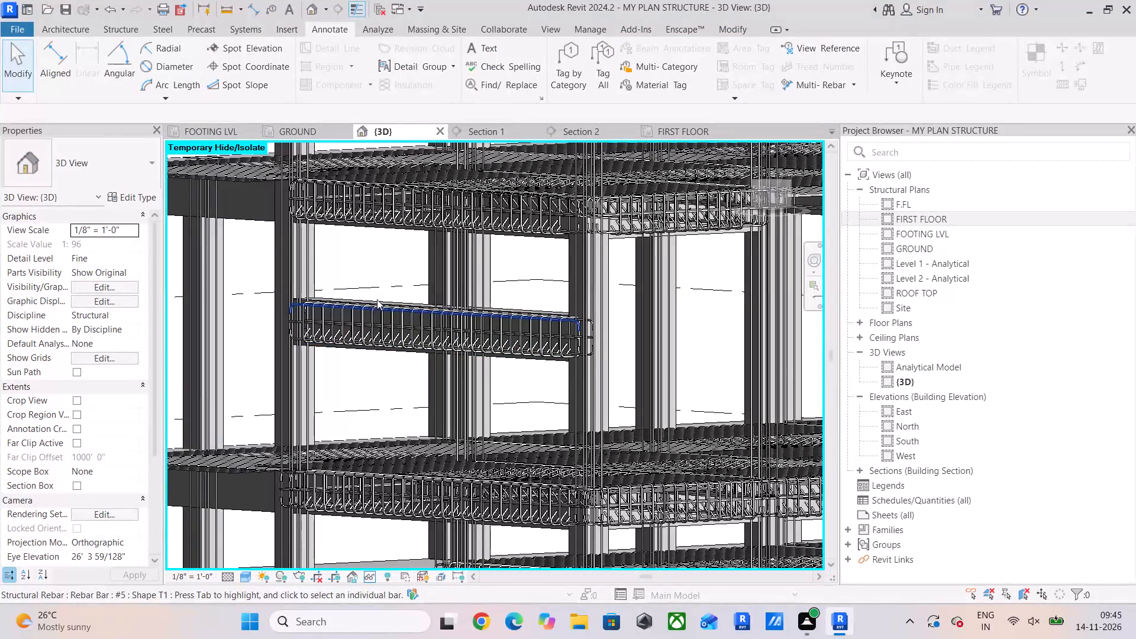
drag(408, 295, 388, 353)
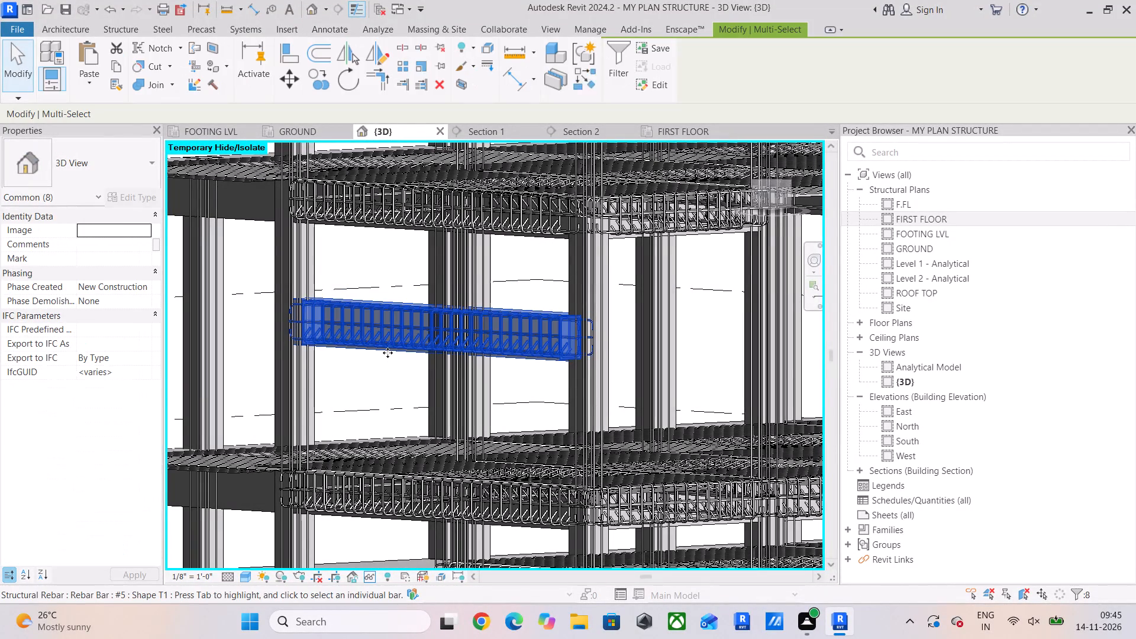
key(Delete)
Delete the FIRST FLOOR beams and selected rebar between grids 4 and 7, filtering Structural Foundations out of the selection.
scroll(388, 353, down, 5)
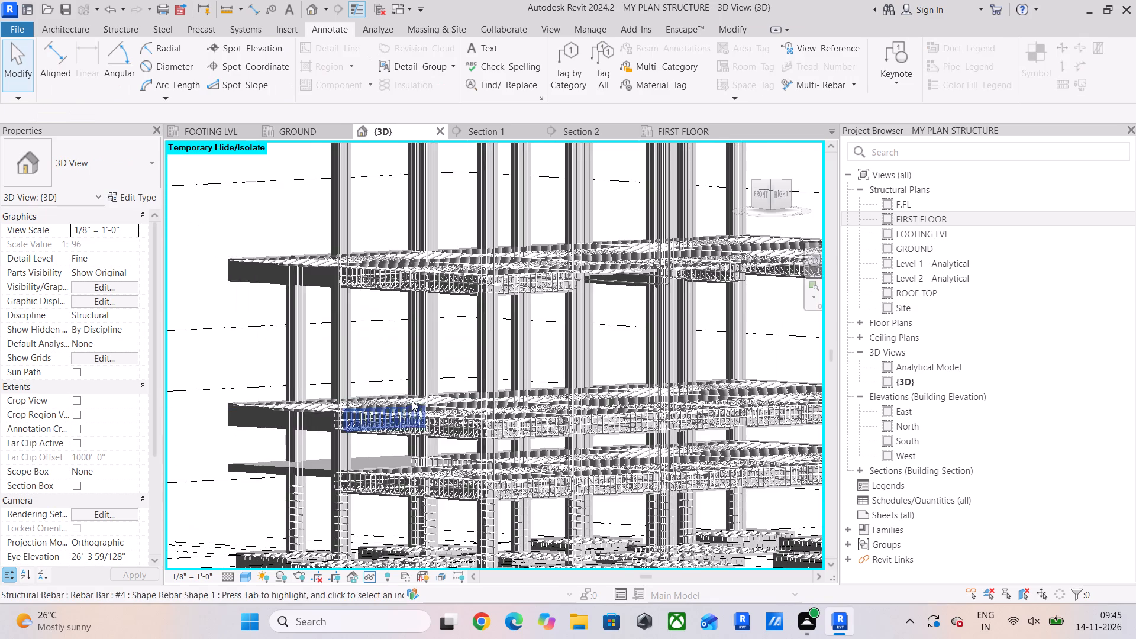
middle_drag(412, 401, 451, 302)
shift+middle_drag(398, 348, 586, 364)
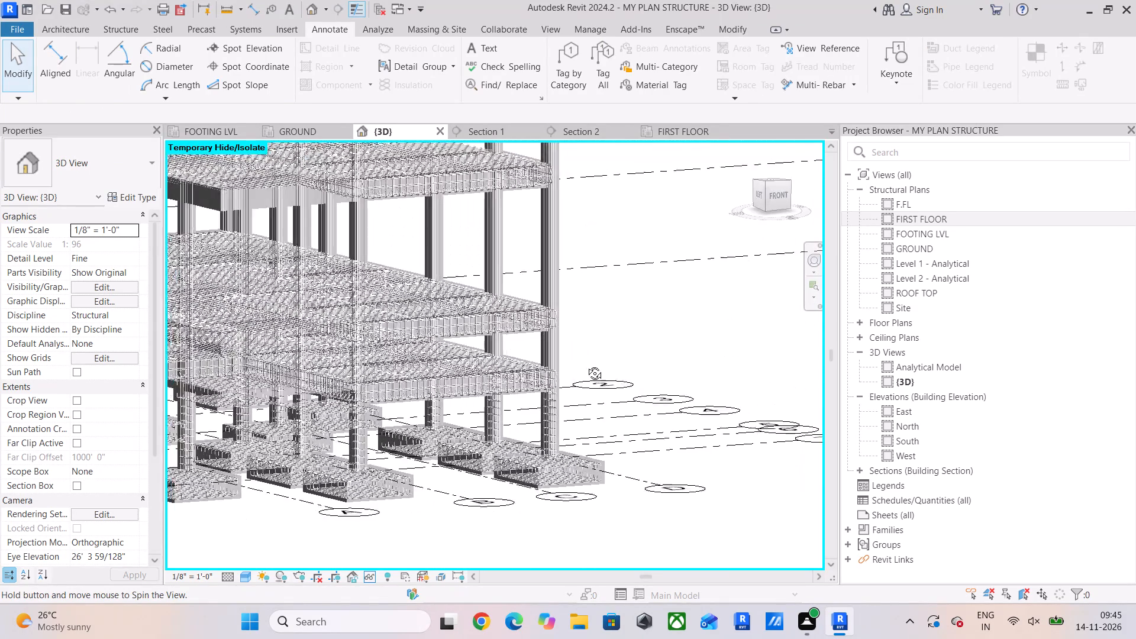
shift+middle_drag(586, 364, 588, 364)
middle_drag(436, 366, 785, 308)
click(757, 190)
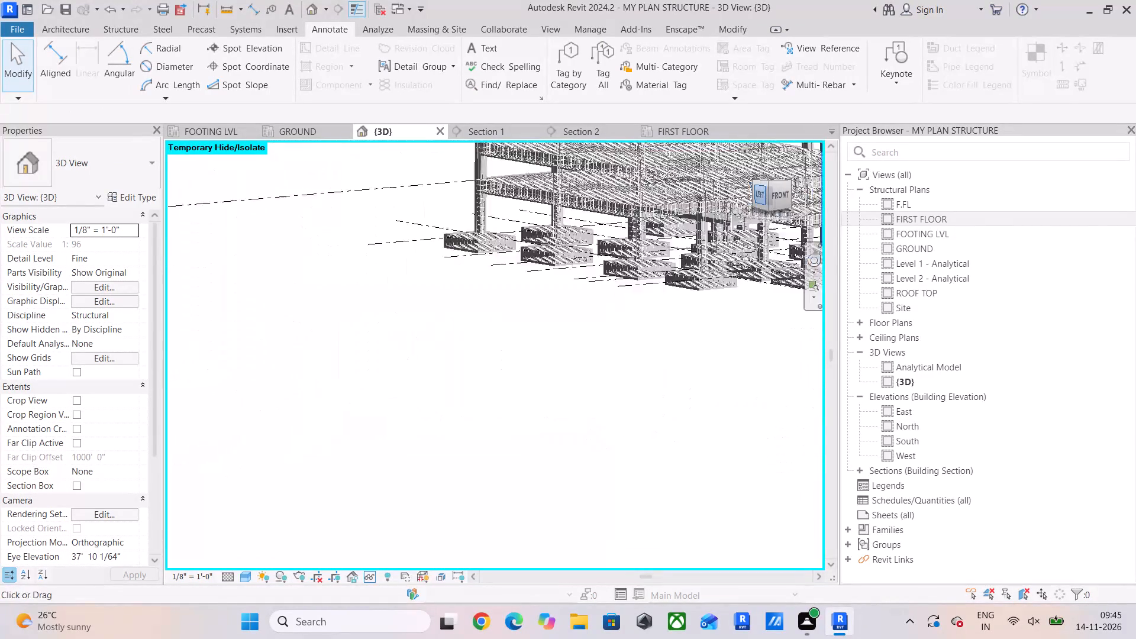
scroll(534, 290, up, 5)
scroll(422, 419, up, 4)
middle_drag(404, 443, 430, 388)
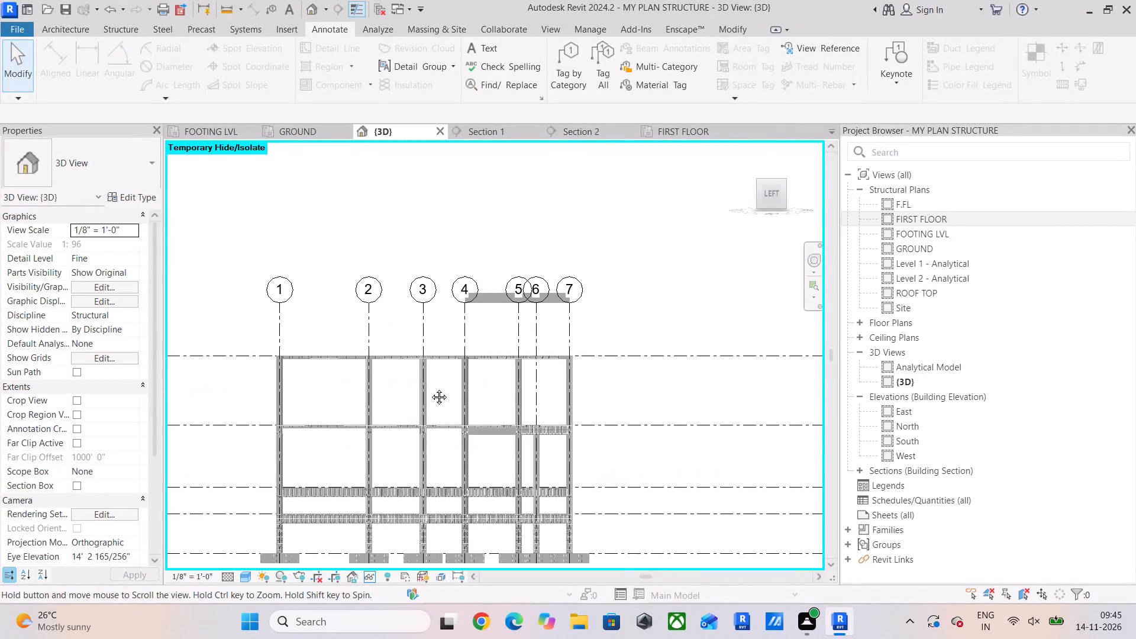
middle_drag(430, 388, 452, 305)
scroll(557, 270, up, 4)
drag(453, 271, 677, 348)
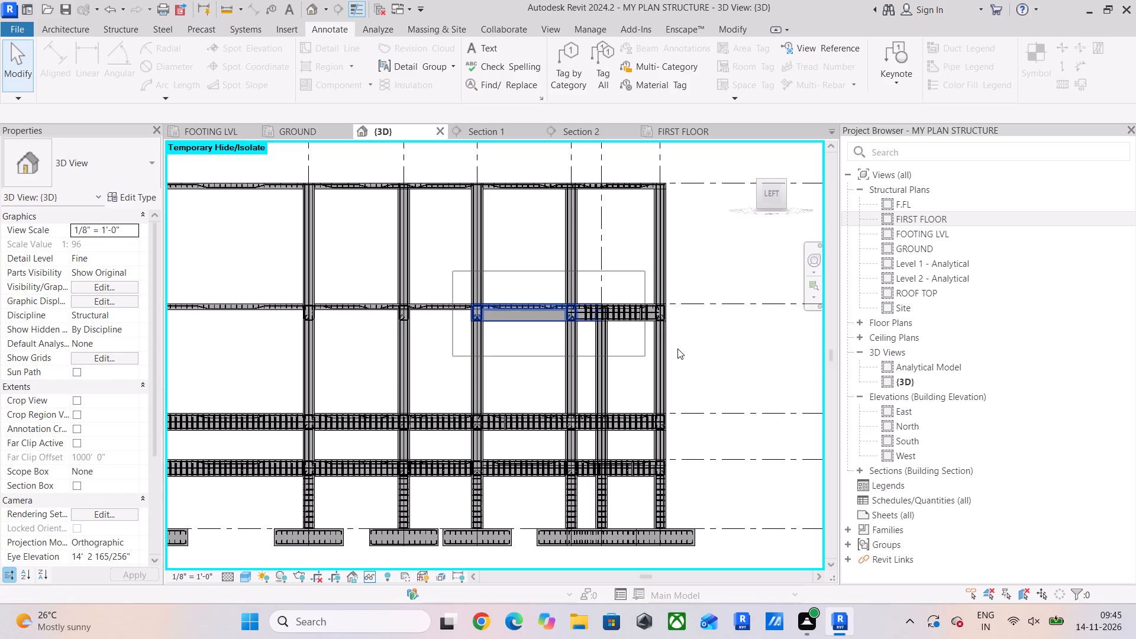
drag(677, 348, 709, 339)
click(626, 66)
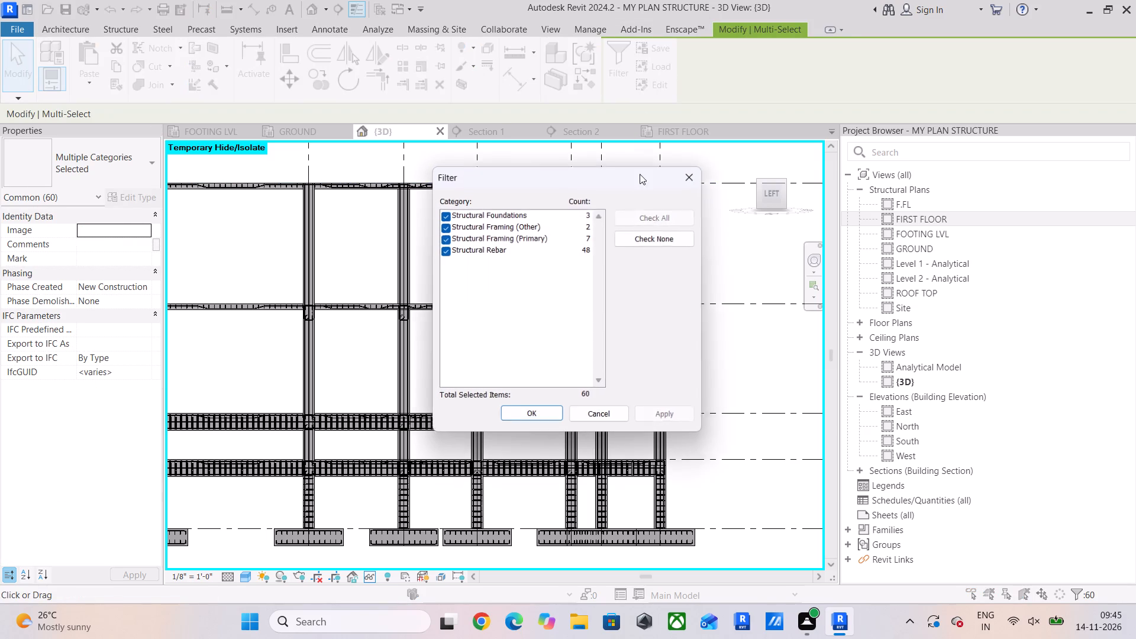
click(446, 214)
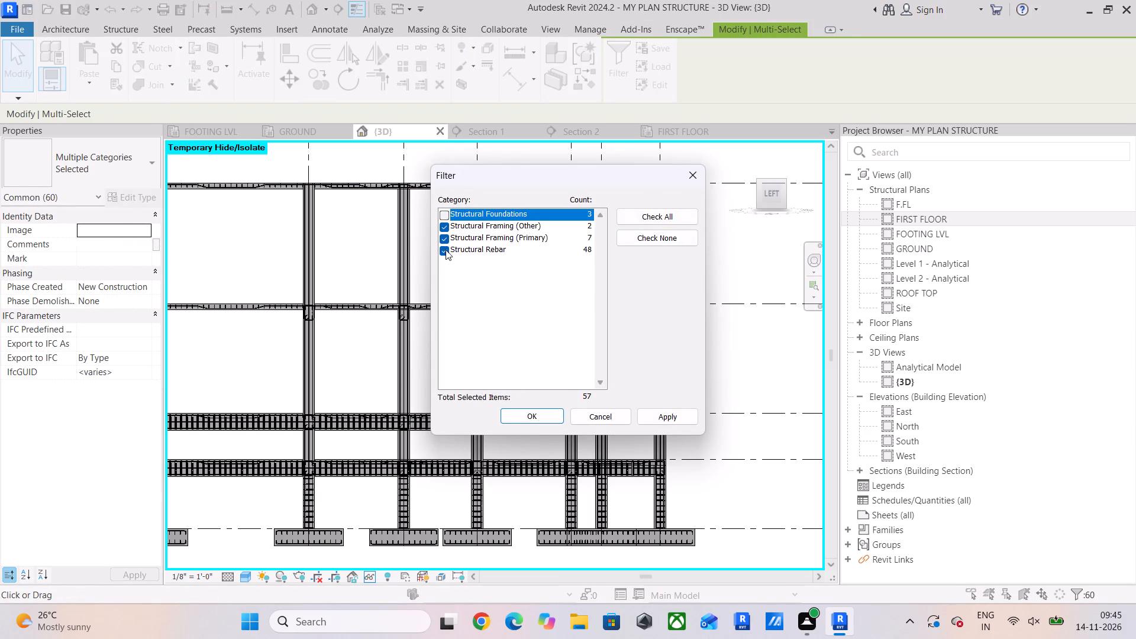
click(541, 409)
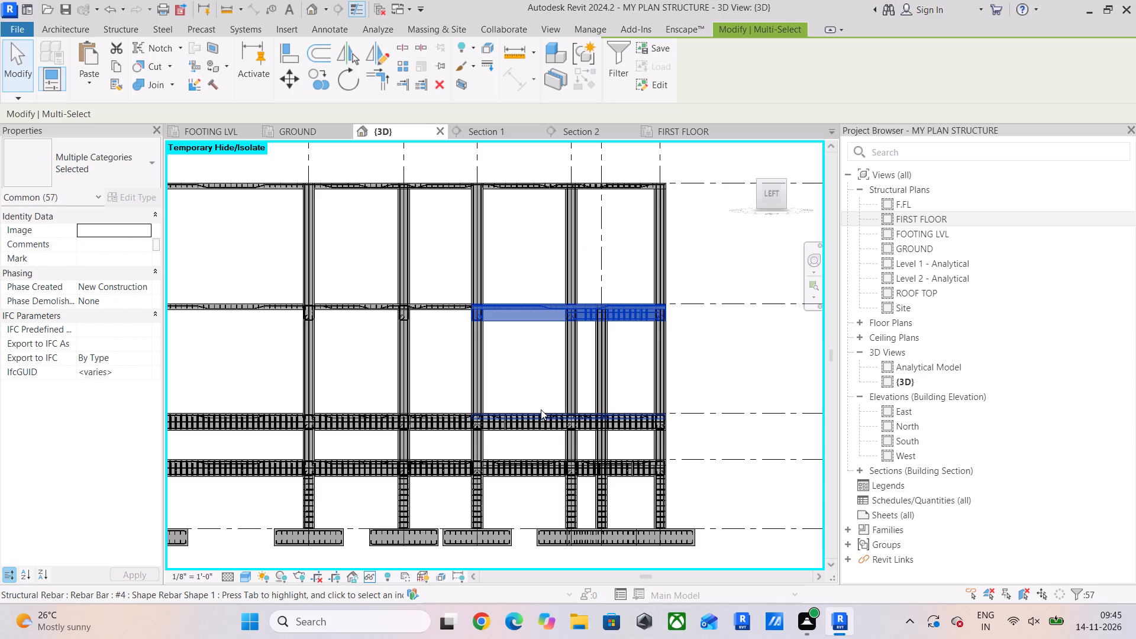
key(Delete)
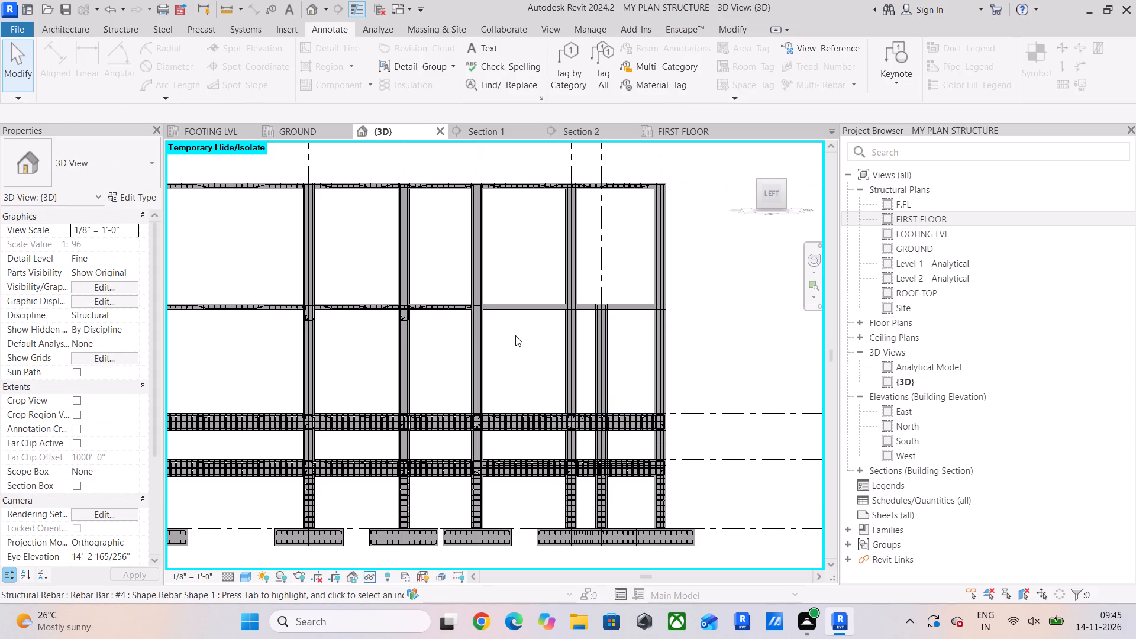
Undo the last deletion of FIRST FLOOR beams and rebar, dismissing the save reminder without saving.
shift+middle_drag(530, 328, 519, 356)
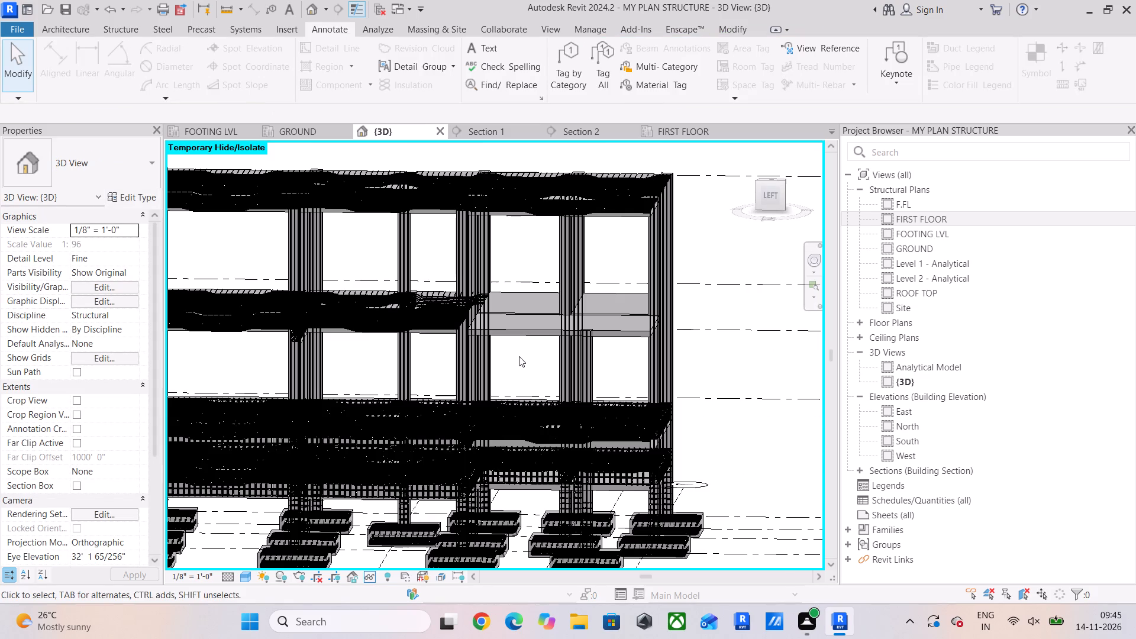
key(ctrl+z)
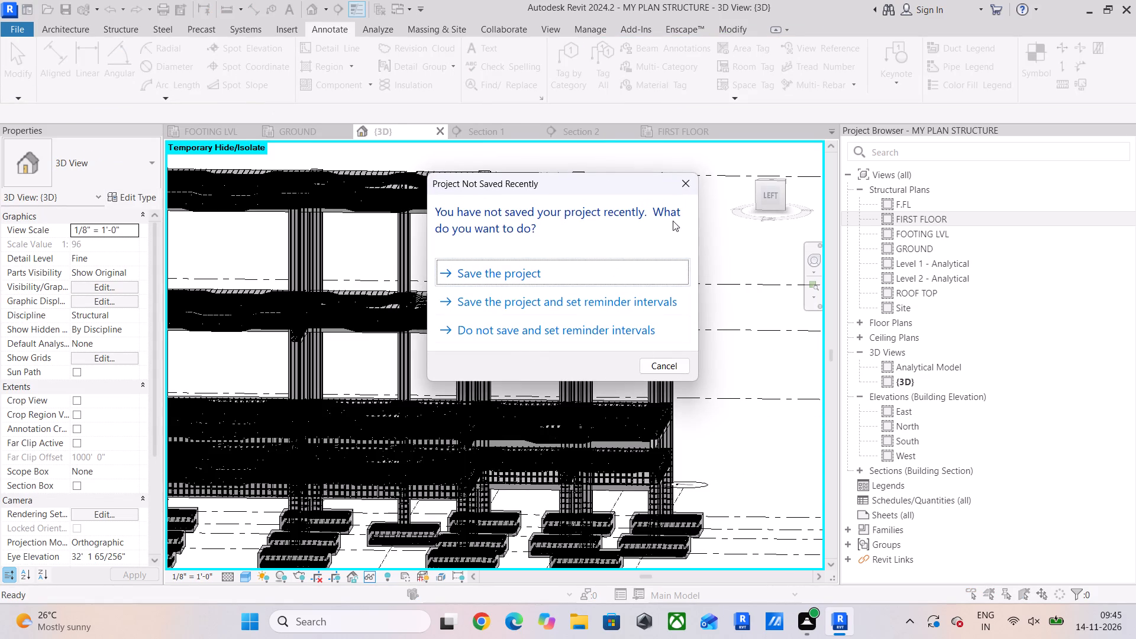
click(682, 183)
Delete the stray 12 x 24 beams above ROOF TOP spanning grids 4 to 6 and grids 6 to 7.
shift+middle_drag(607, 343, 612, 322)
click(764, 191)
scroll(534, 276, up, 5)
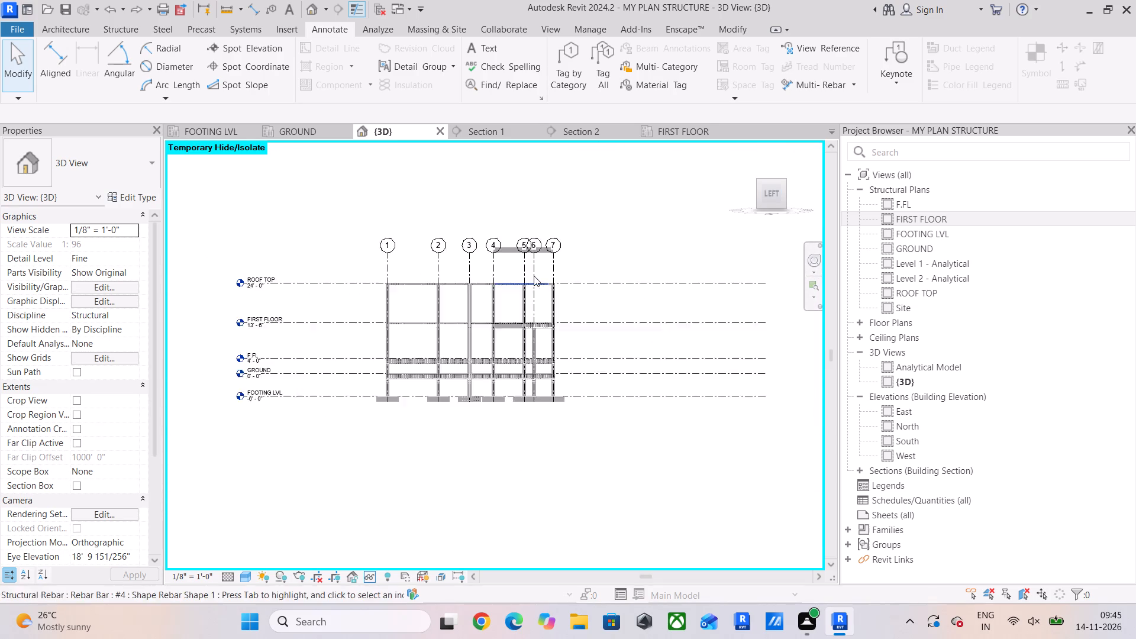
scroll(491, 290, up, 5)
click(499, 286)
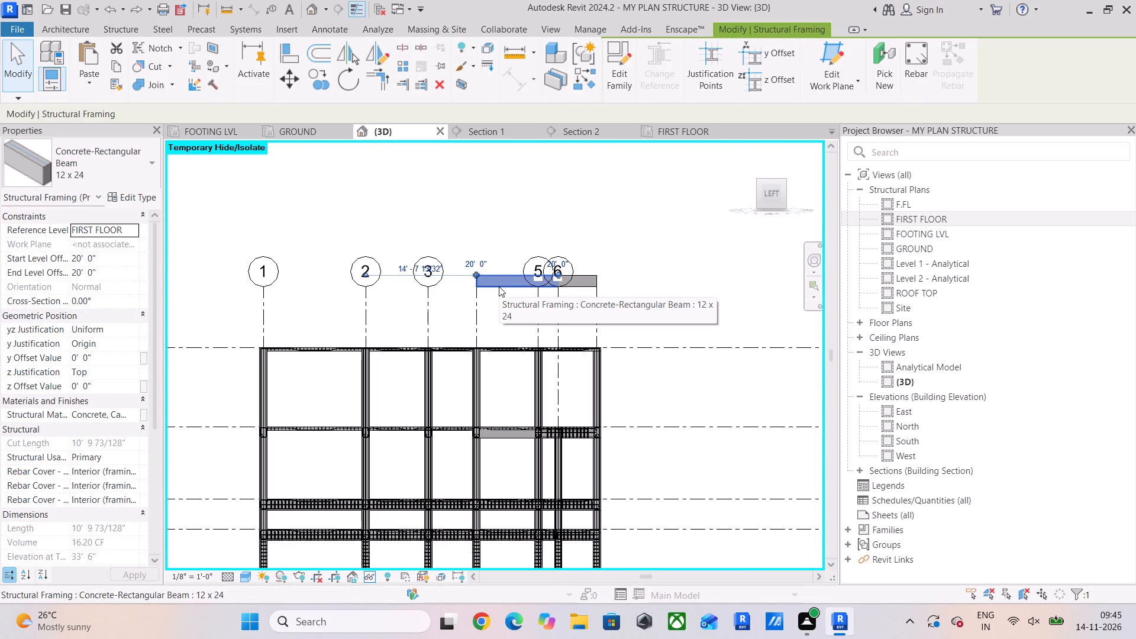
key(Delete)
click(576, 289)
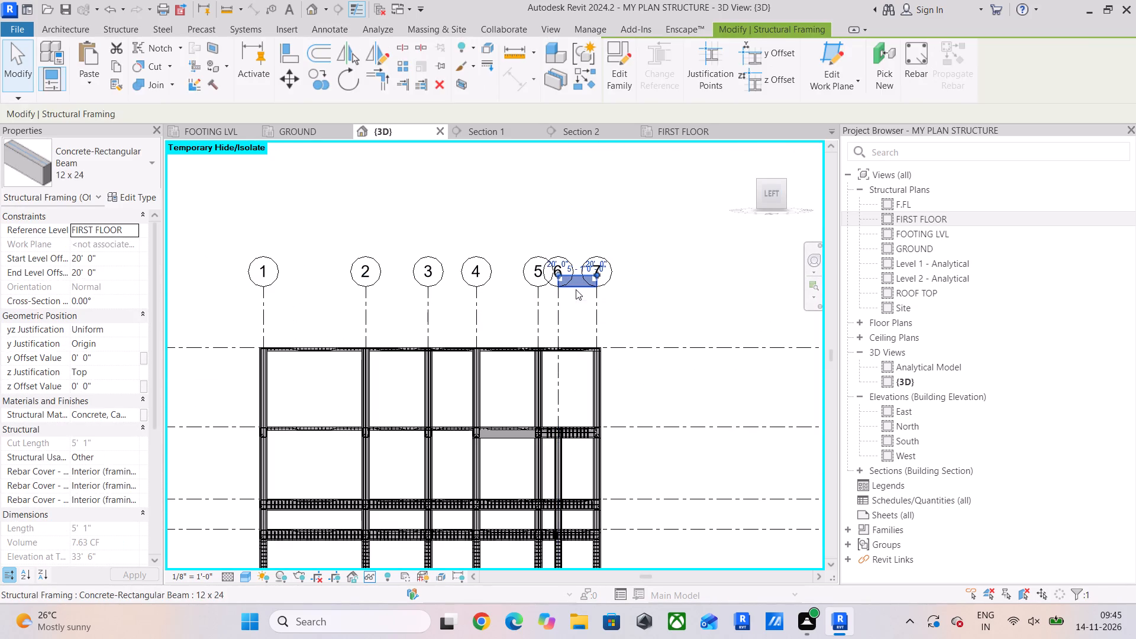
key(Delete)
Delete the FIRST FLOOR beams between grids 4 and 7, filtering the selection to structural framing without foundations or rebar.
drag(450, 410, 536, 446)
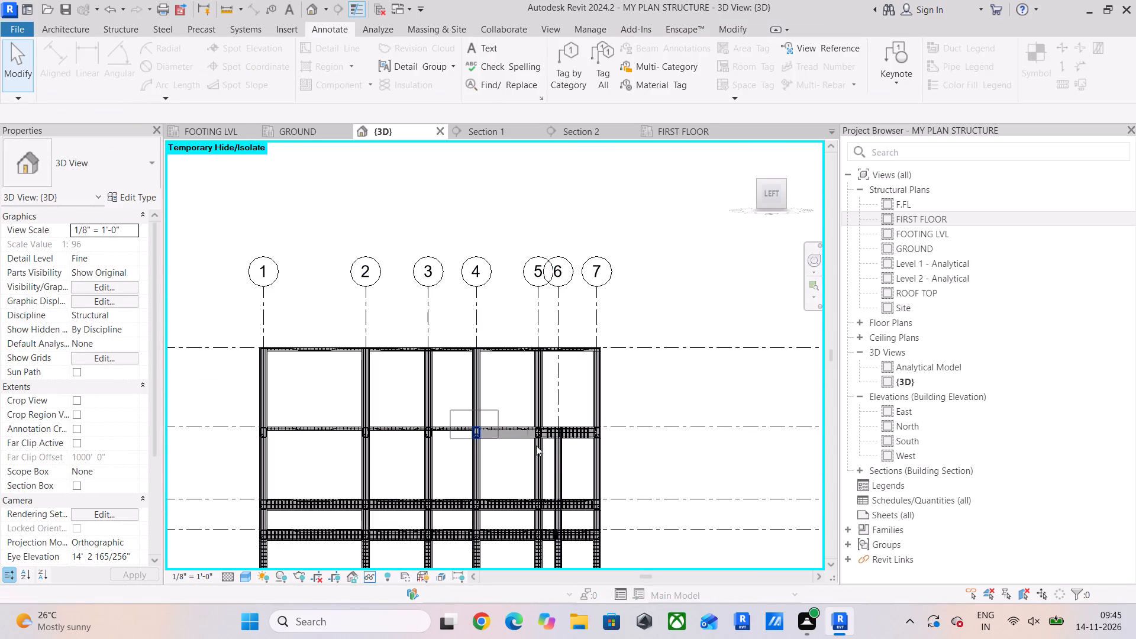
drag(536, 446, 630, 447)
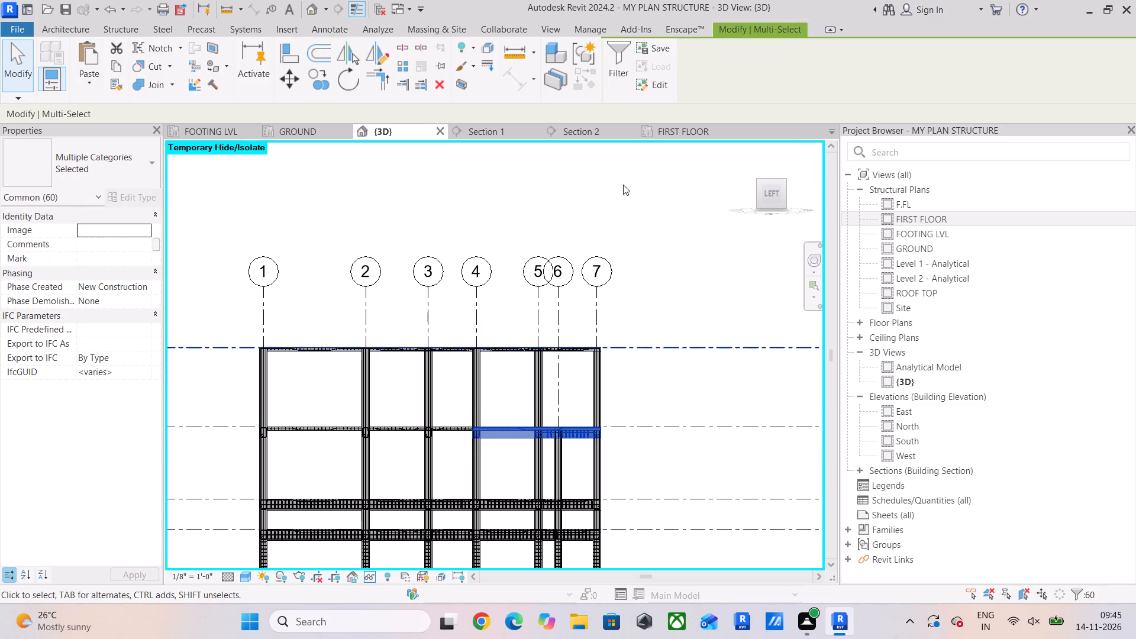
click(619, 57)
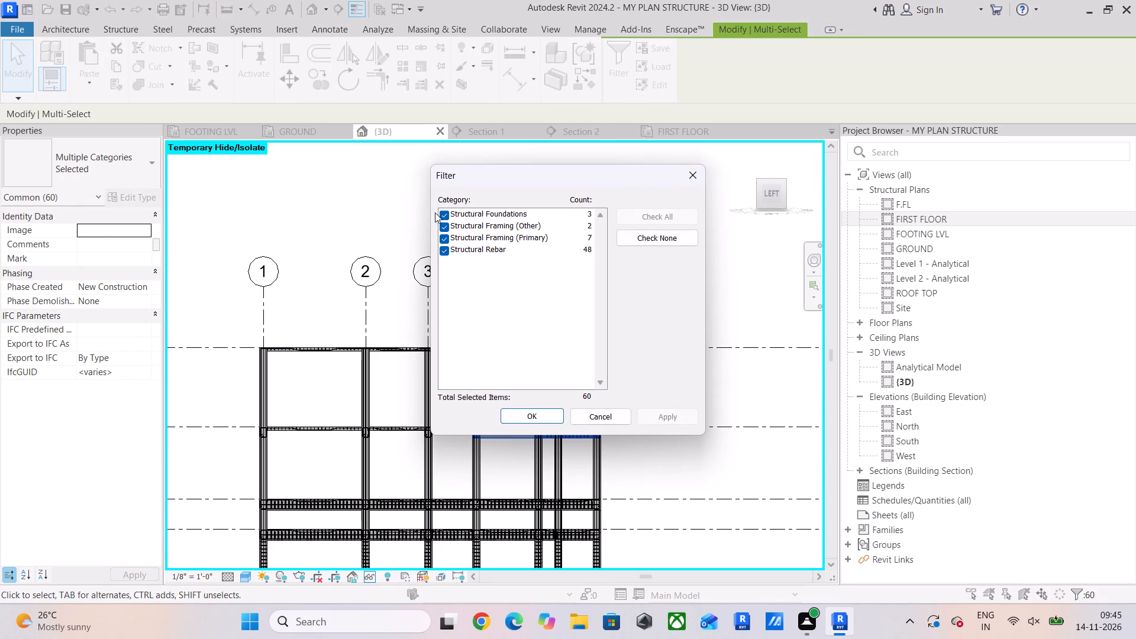
click(444, 213)
click(443, 248)
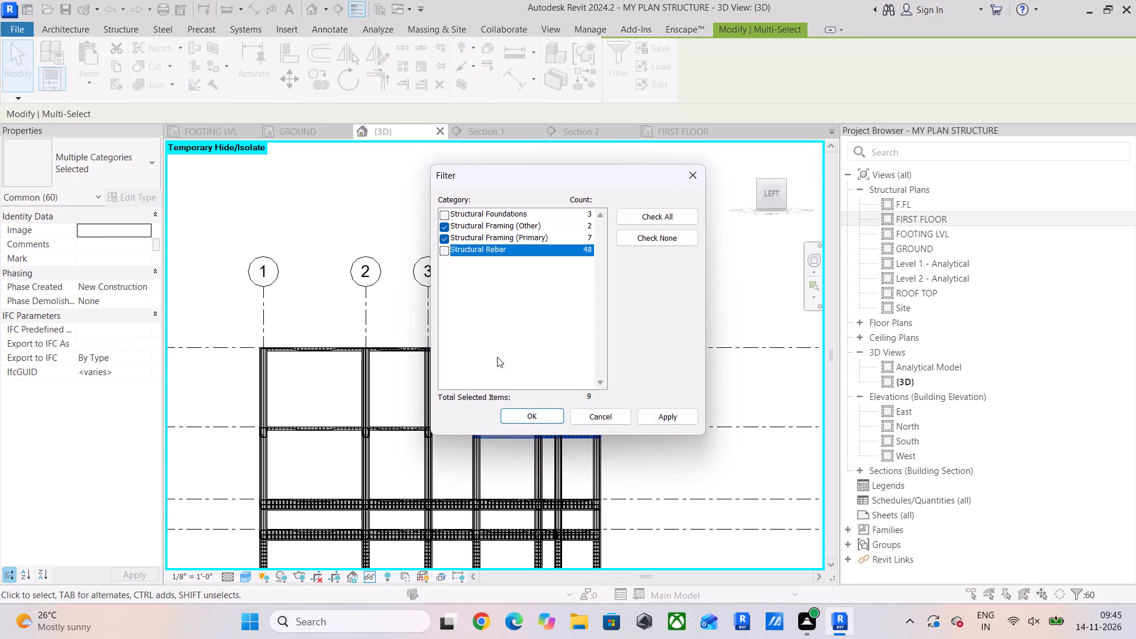
click(529, 416)
key(Delete)
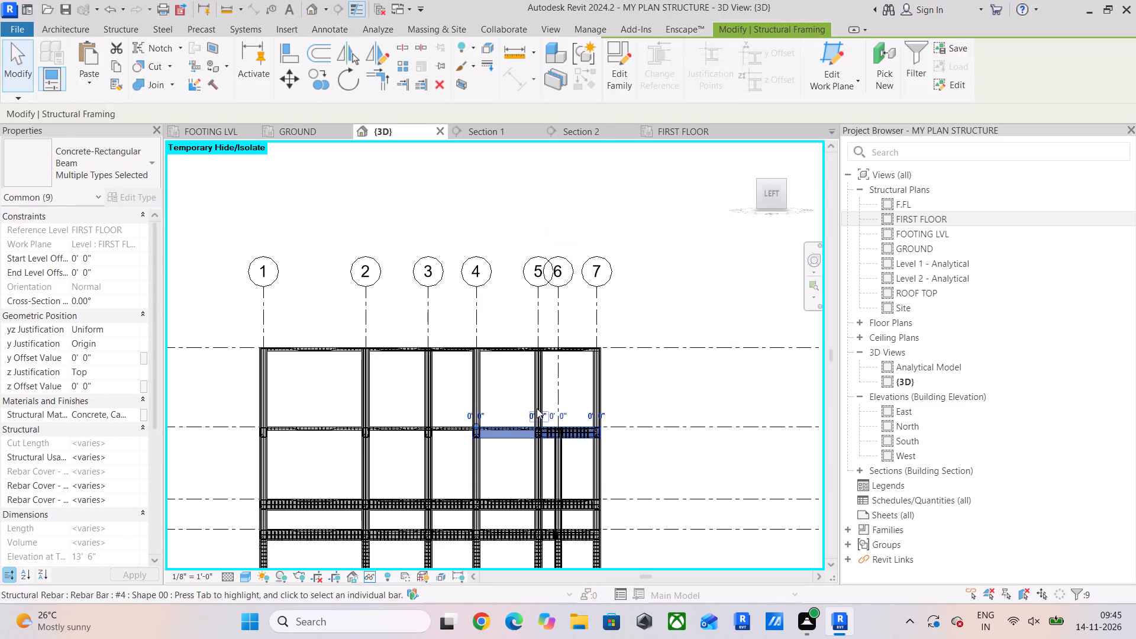
Delete the remaining FIRST FLOOR beams across grids 1 to 7, keeping only Structural Framing (Primary) in the selection.
scroll(524, 452, up, 6)
middle_drag(540, 443, 566, 329)
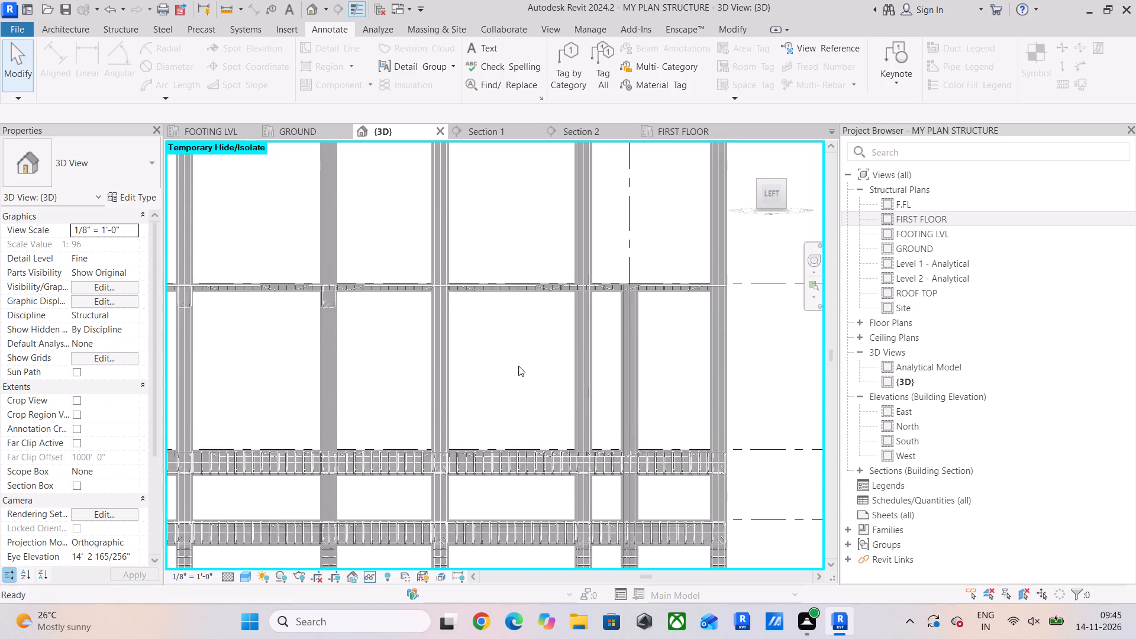
scroll(517, 366, down, 4)
middle_drag(517, 366, 569, 362)
scroll(173, 268, down, 3)
drag(189, 272, 230, 309)
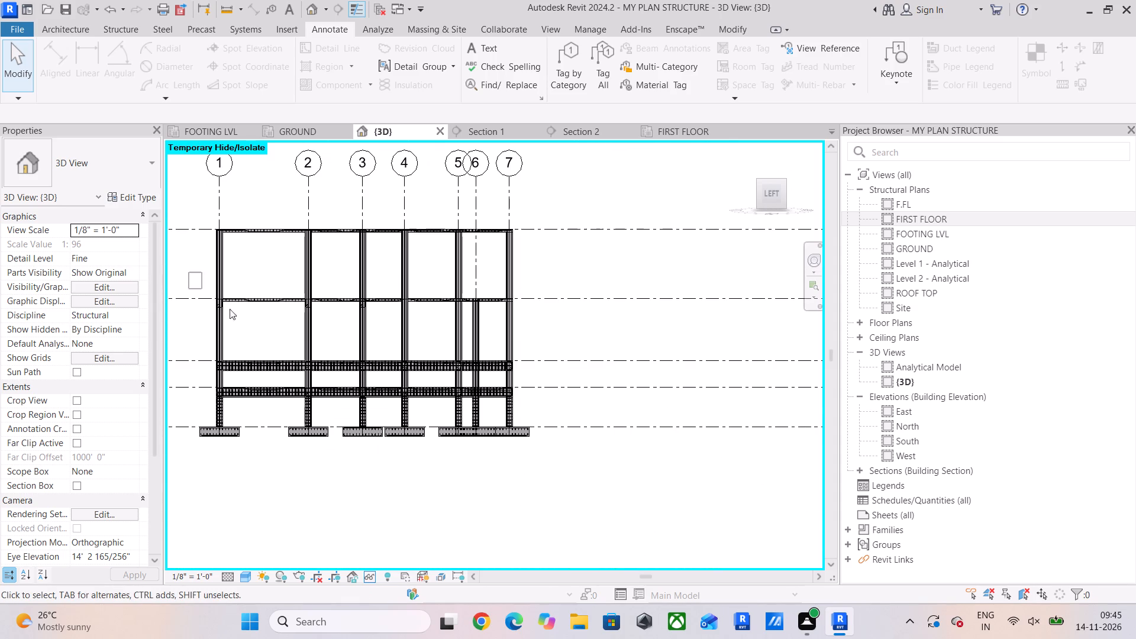
drag(230, 309, 585, 332)
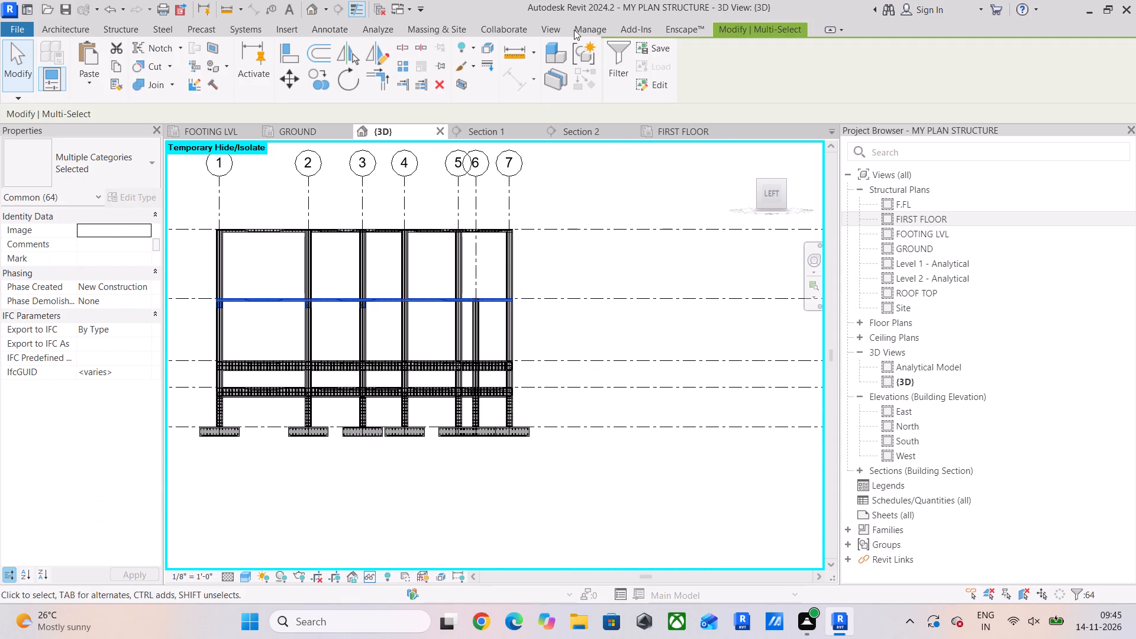
click(622, 57)
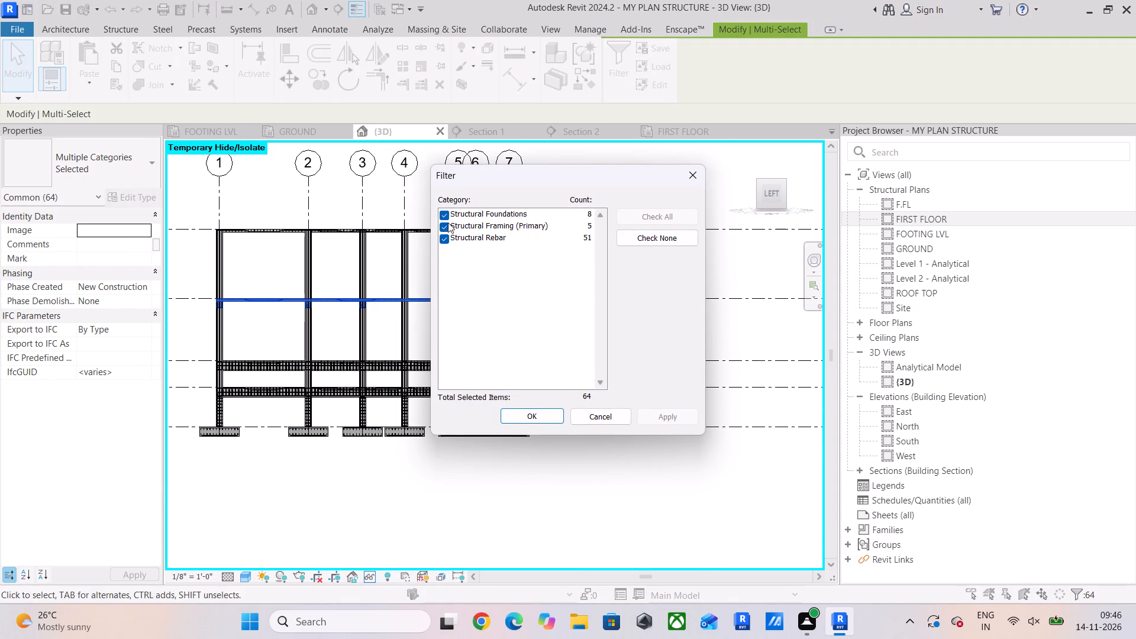
click(447, 236)
click(445, 212)
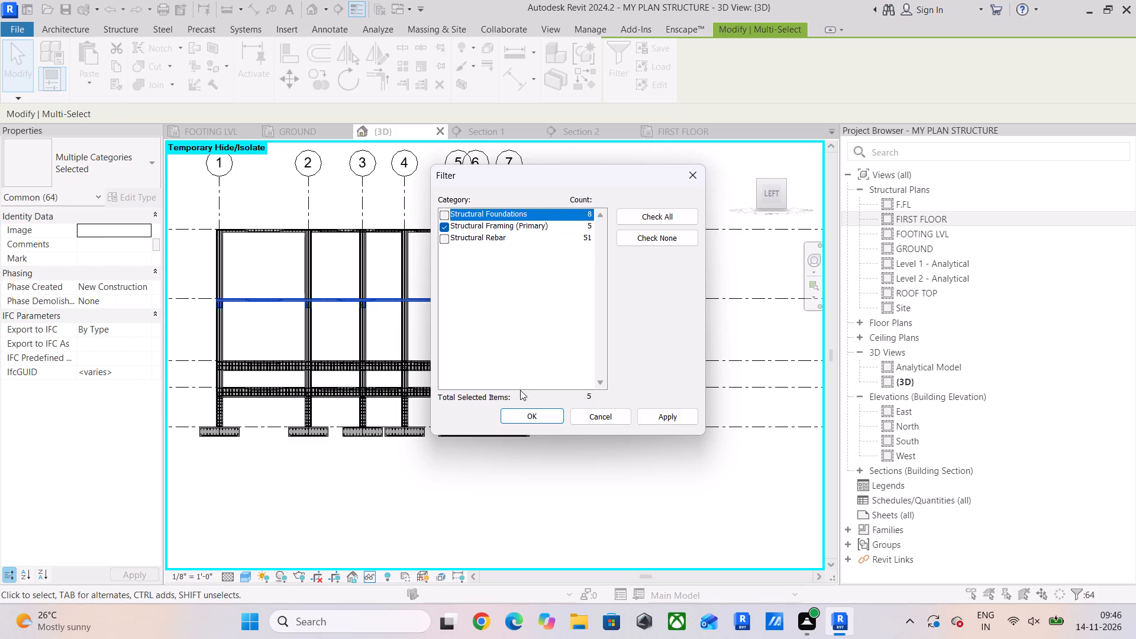
click(511, 408)
key(Delete)
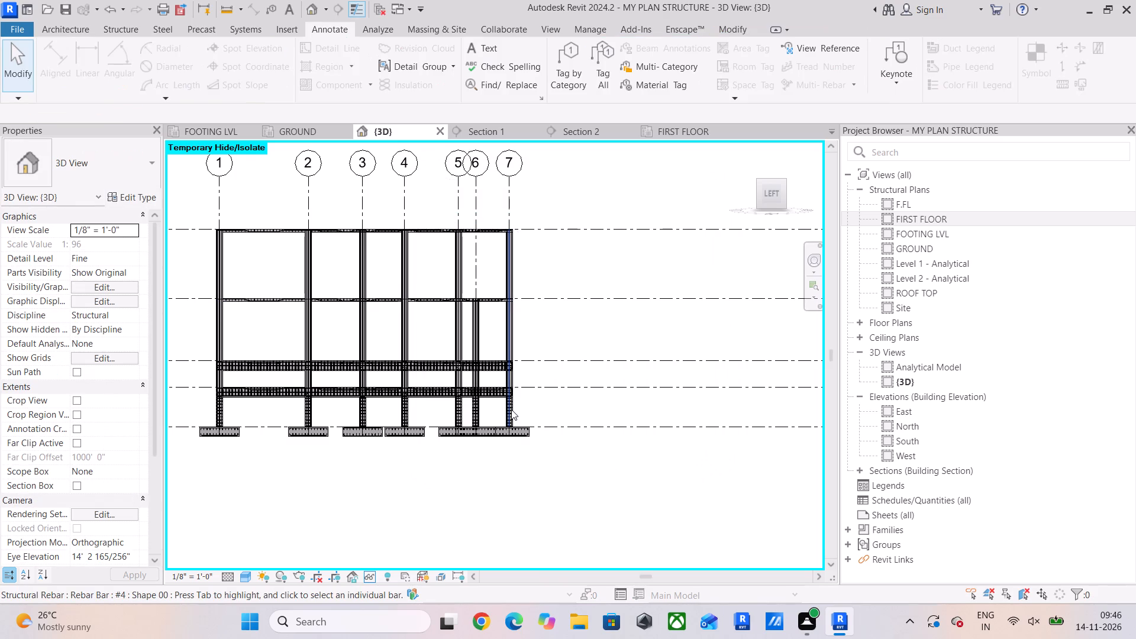
Copy the F.FL structural framing, without foundations or rebar in the selection, up to FIRST FLOOR with Multiple on and Constrain off.
middle_drag(473, 392, 567, 389)
drag(269, 330, 395, 379)
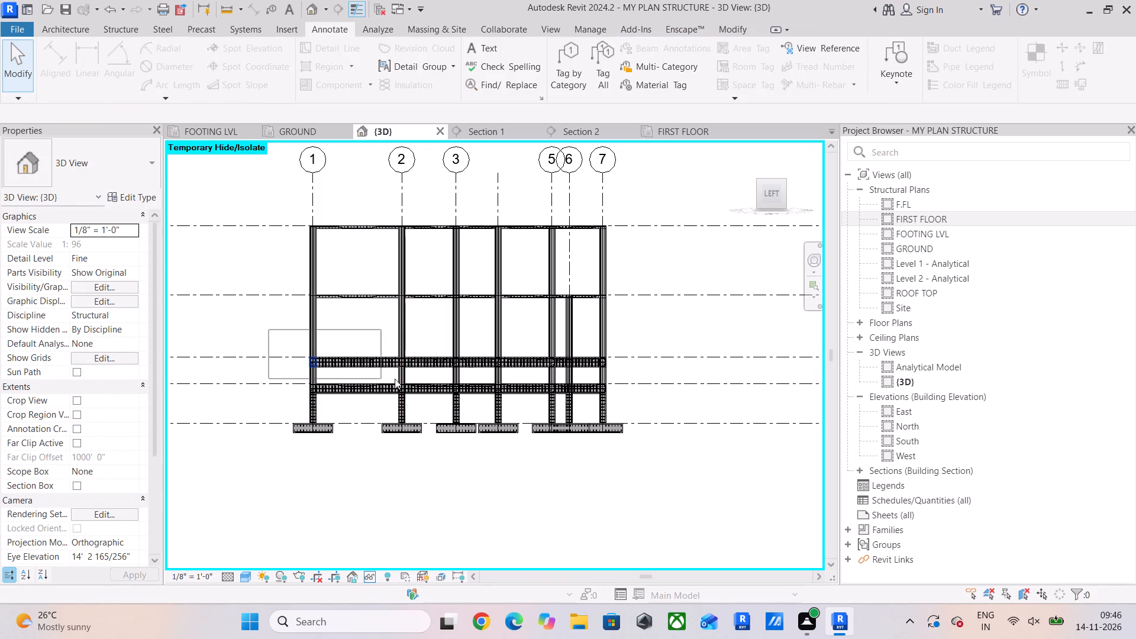
drag(395, 379, 641, 379)
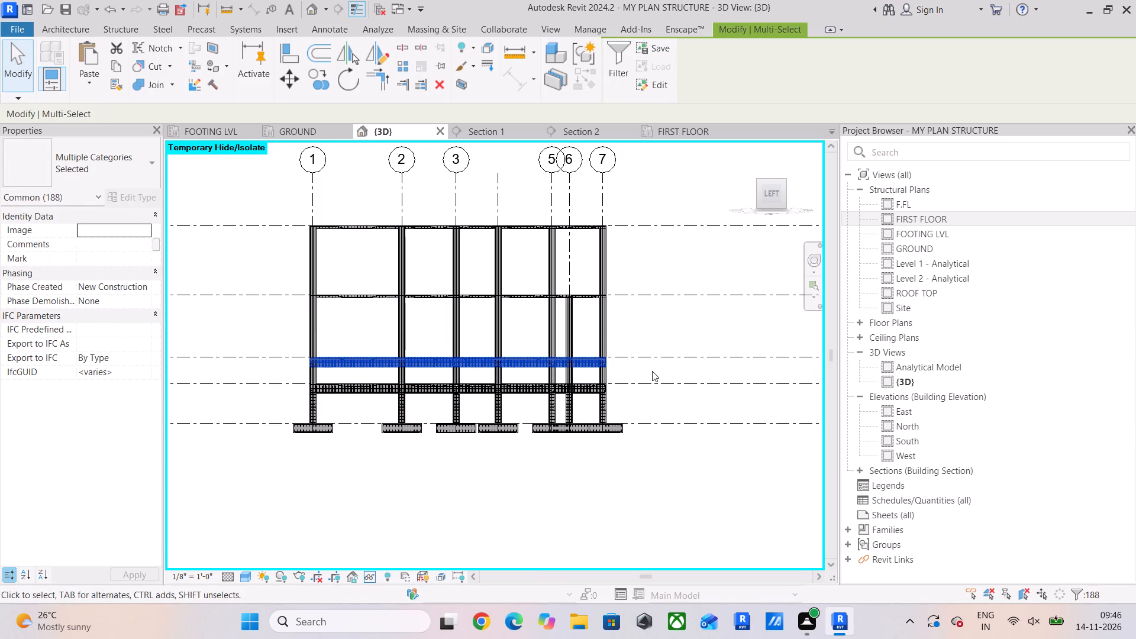
click(616, 83)
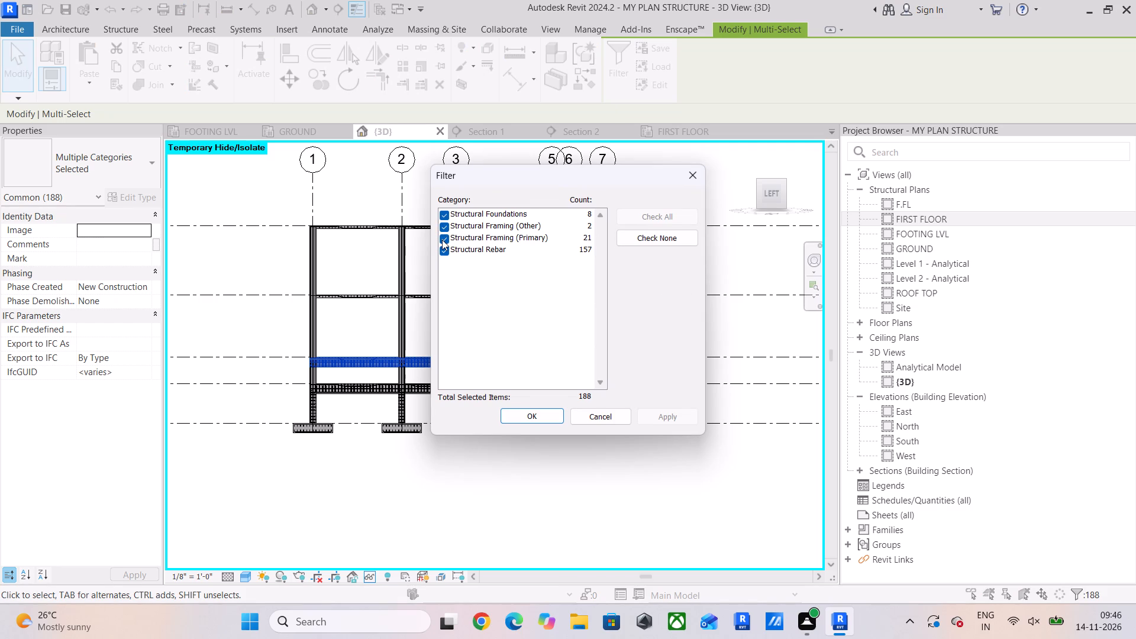
click(442, 253)
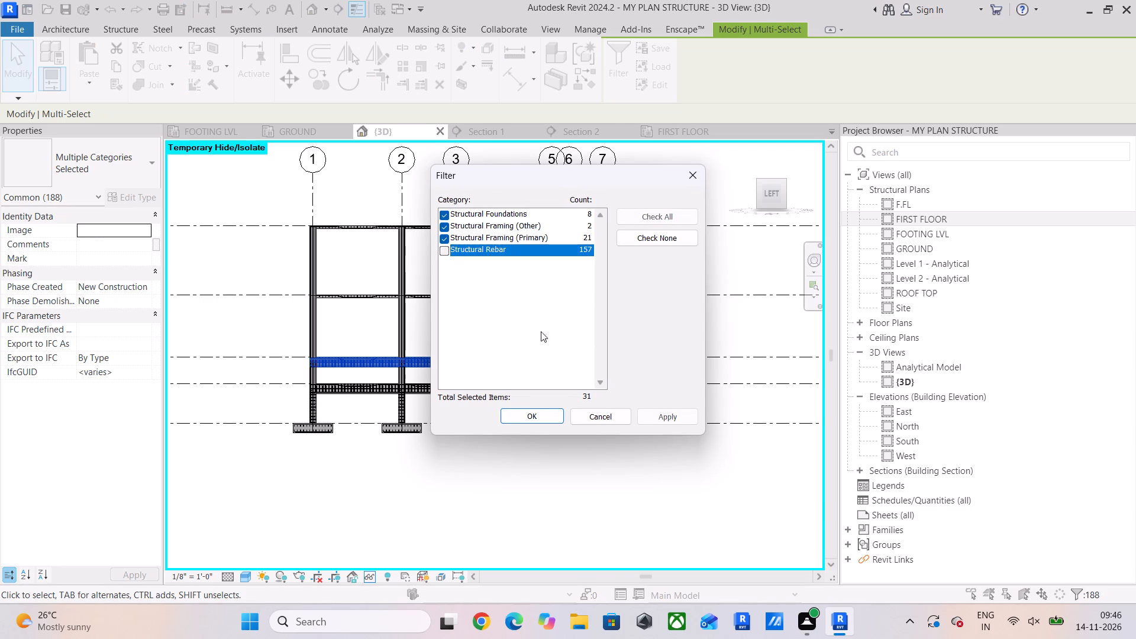
click(448, 214)
click(518, 417)
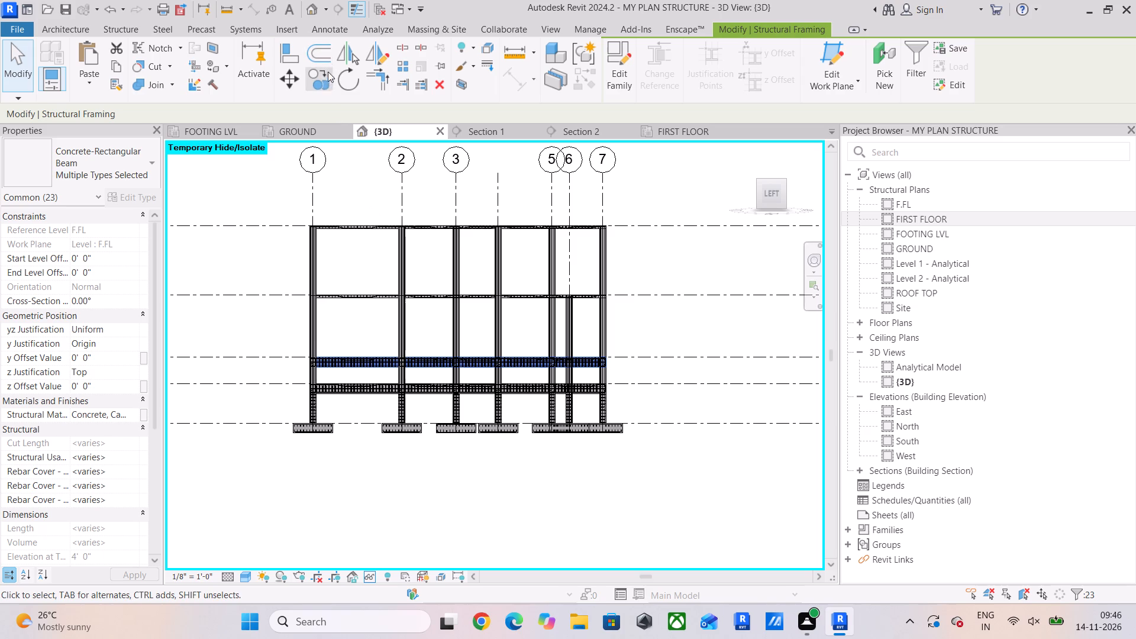
drag(325, 79, 324, 85)
scroll(278, 449, up, 5)
scroll(347, 321, up, 5)
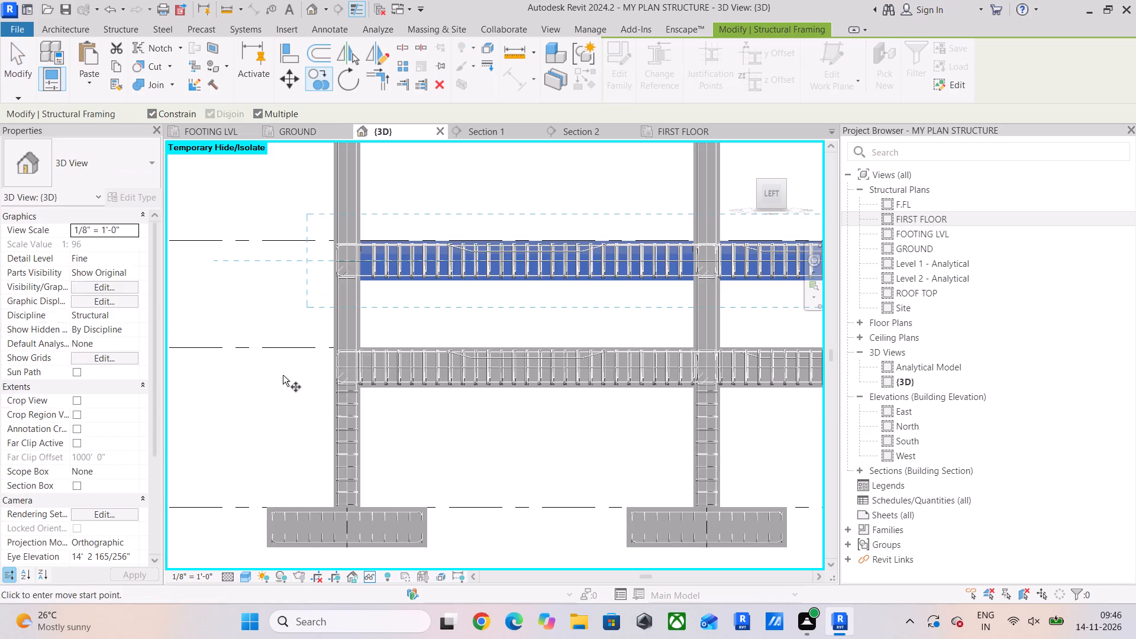
click(153, 112)
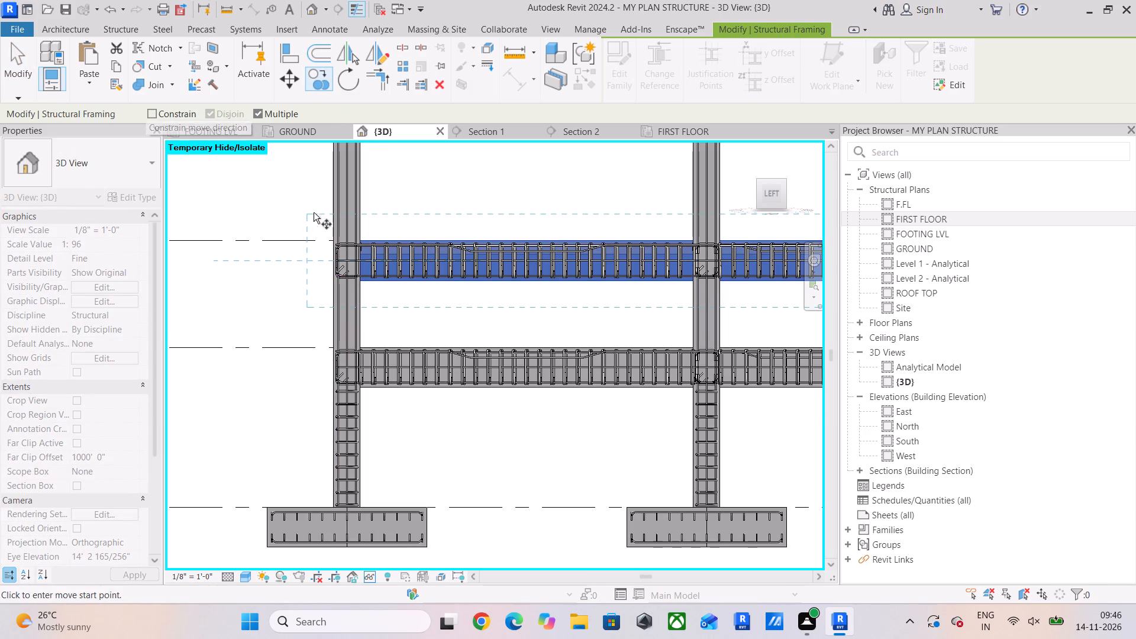
scroll(318, 212, up, 4)
scroll(340, 266, up, 5)
click(352, 259)
scroll(352, 212, down, 5)
middle_drag(352, 212, 353, 584)
middle_drag(352, 207, 336, 392)
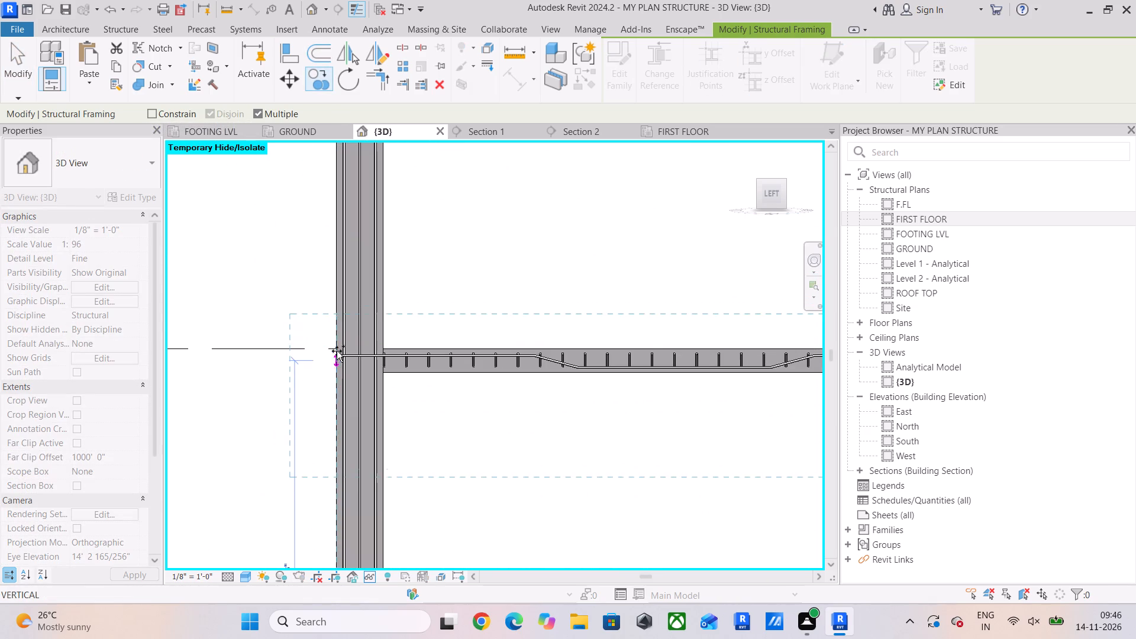
click(337, 346)
Place another copy of the F.FL structural framing at ROOF TOP with Constrain off, snapping to the 12 X10 column's top corner.
scroll(337, 346, down, 5)
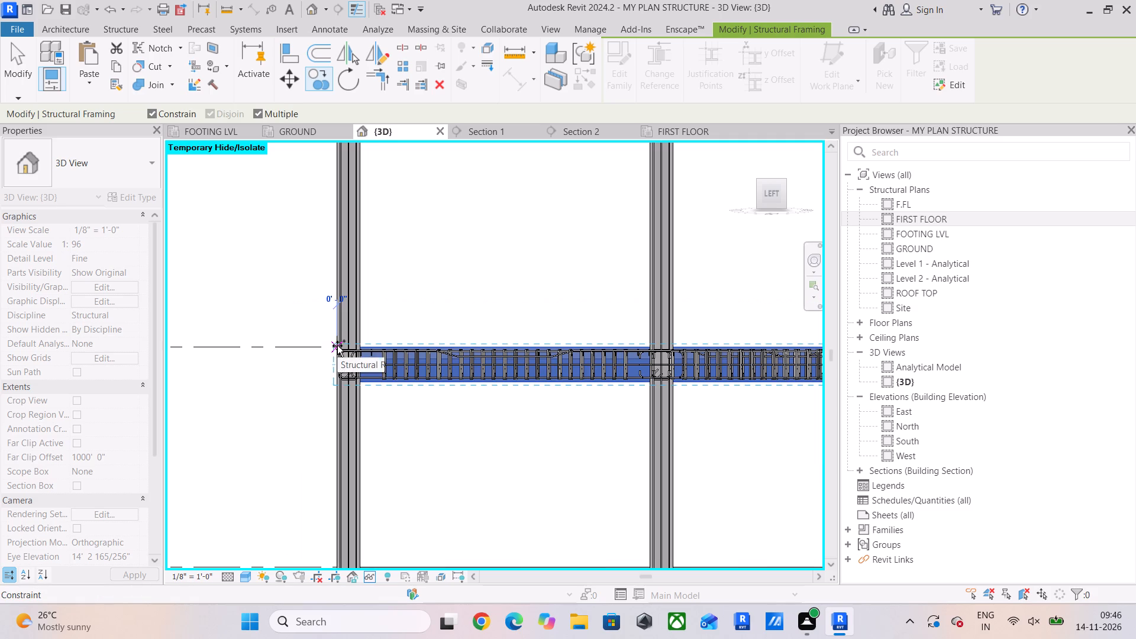
middle_drag(346, 321, 341, 593)
scroll(341, 593, down, 1)
scroll(327, 396, up, 4)
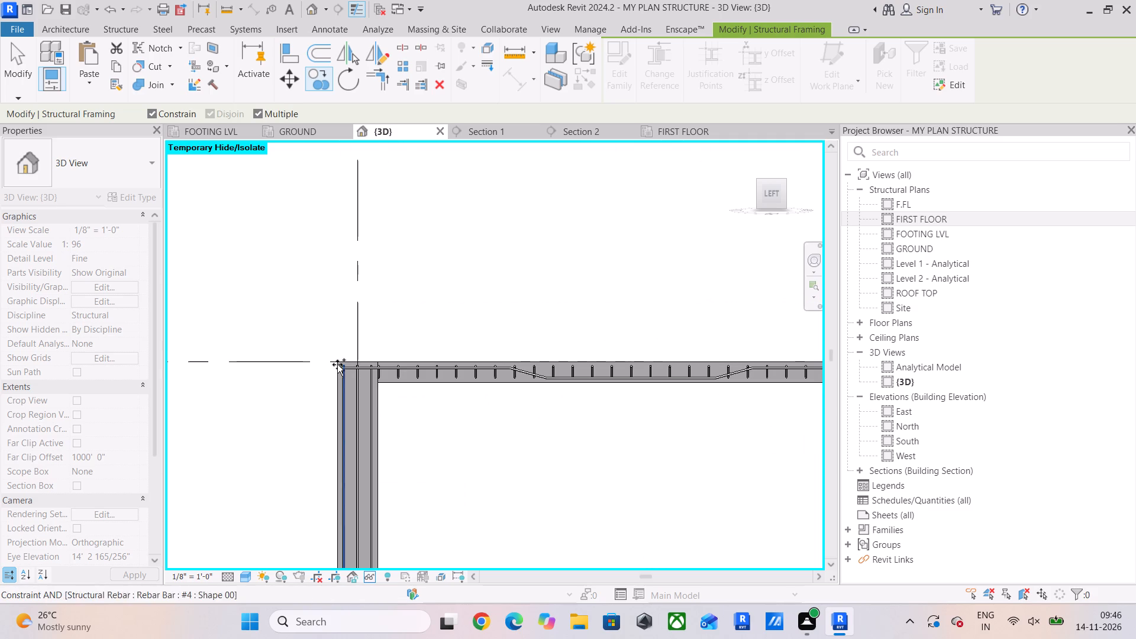
click(151, 111)
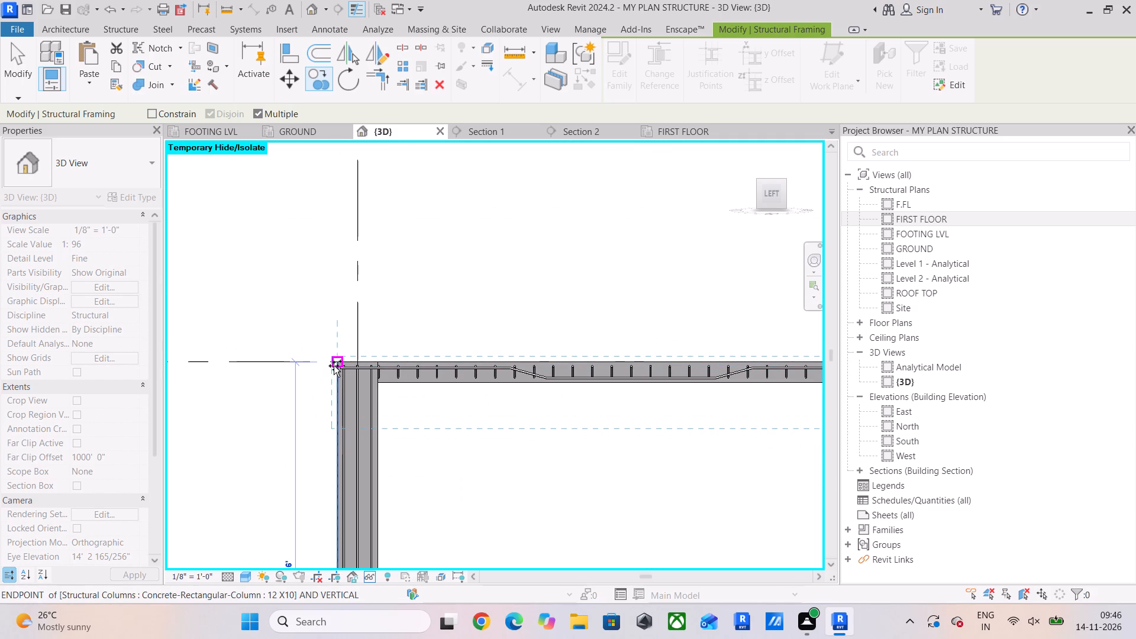
click(334, 366)
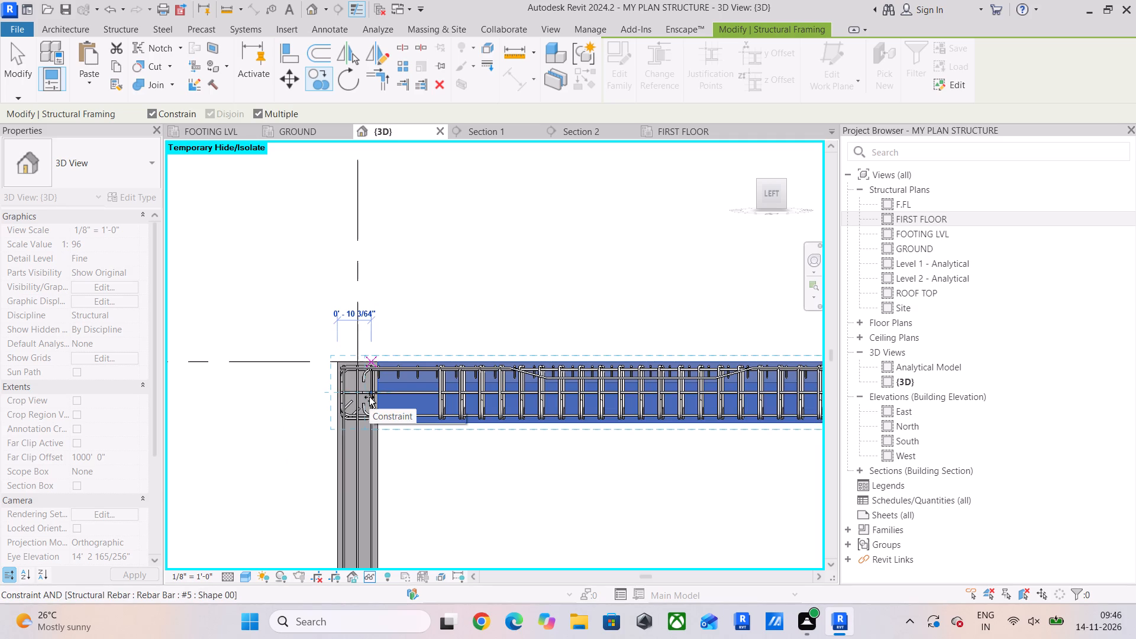
middle_drag(540, 389, 405, 389)
key(Escape)
key(Escape)
key(Escape)
Examine the copied FIRST FLOOR and ROOF TOP beams and their T1 stirrup sets in the 3D view.
middle_drag(506, 429, 521, 361)
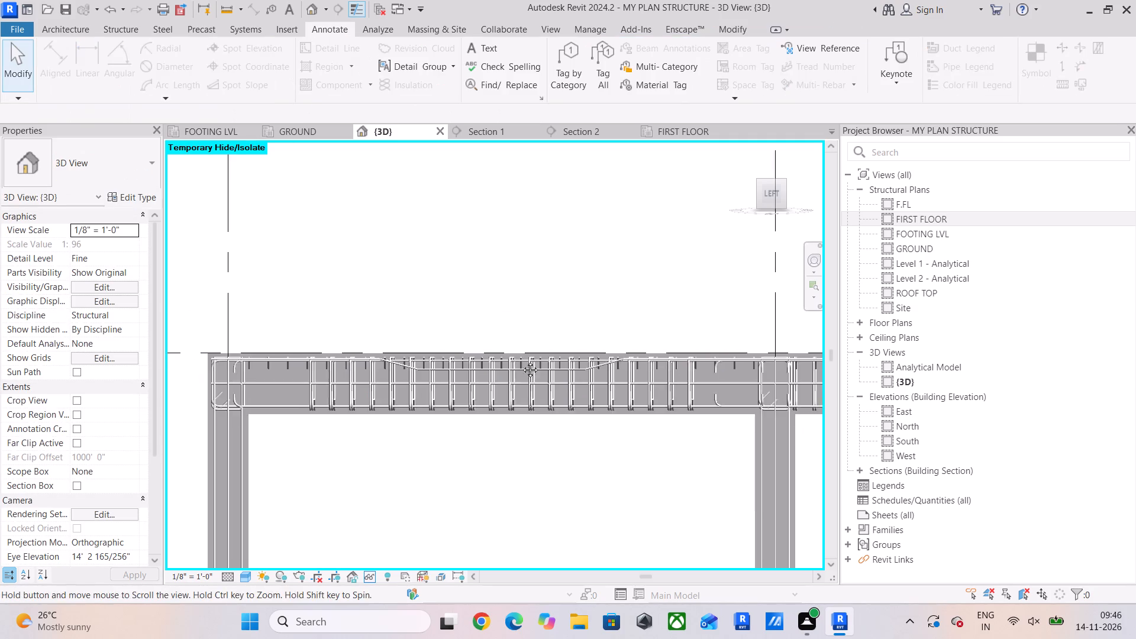
middle_drag(521, 361, 522, 347)
scroll(522, 347, down, 4)
middle_drag(557, 408, 508, 256)
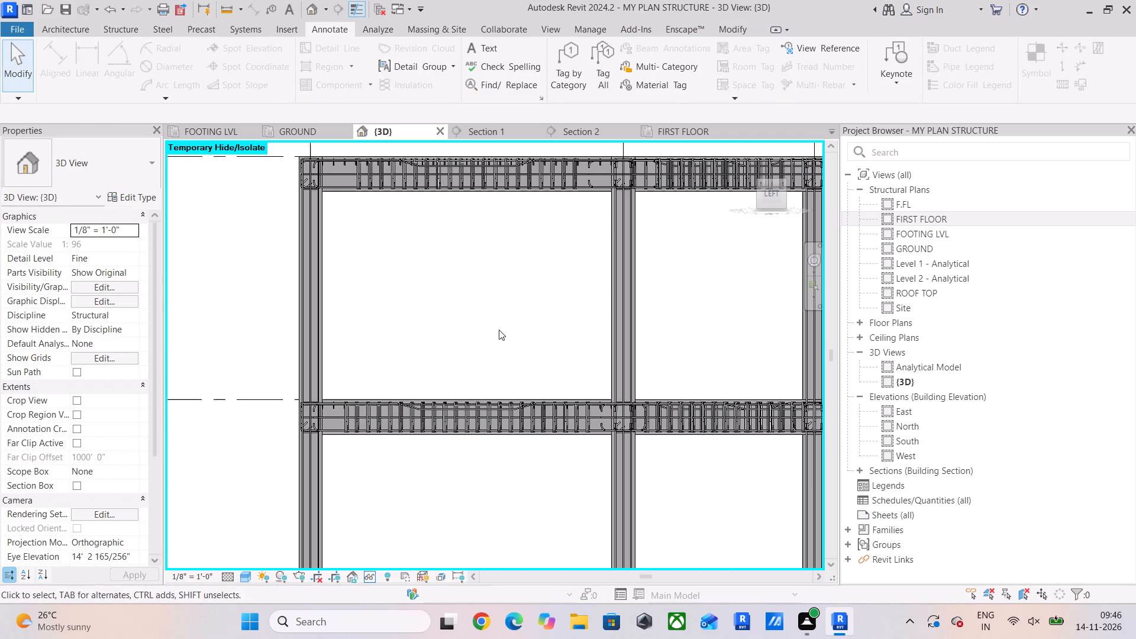
click(360, 425)
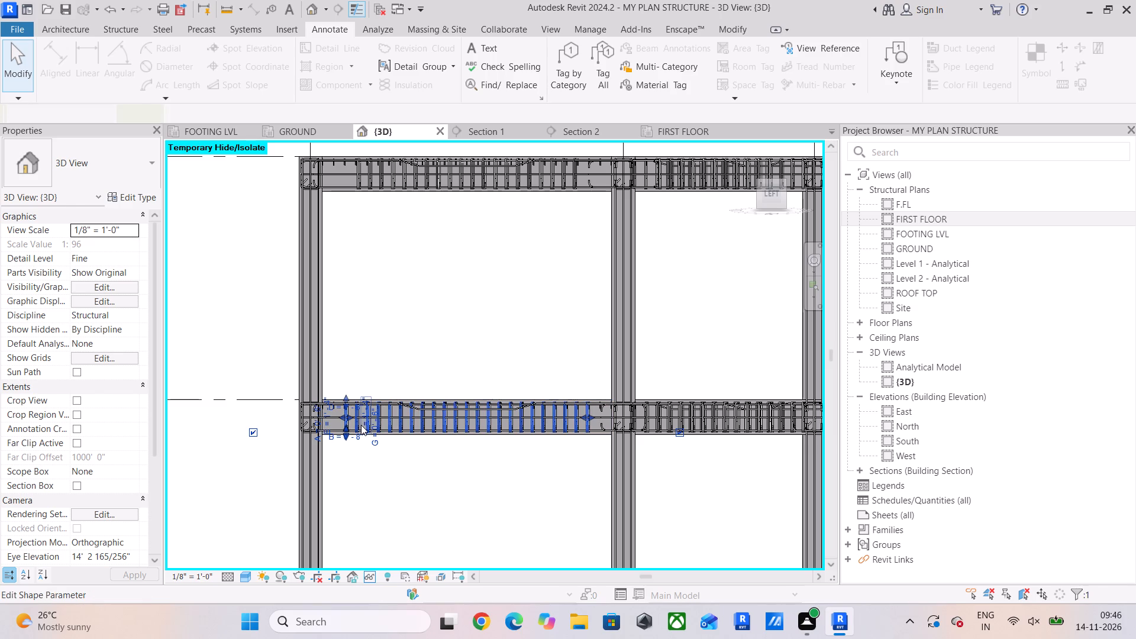
scroll(406, 389, down, 4)
middle_drag(435, 385, 360, 272)
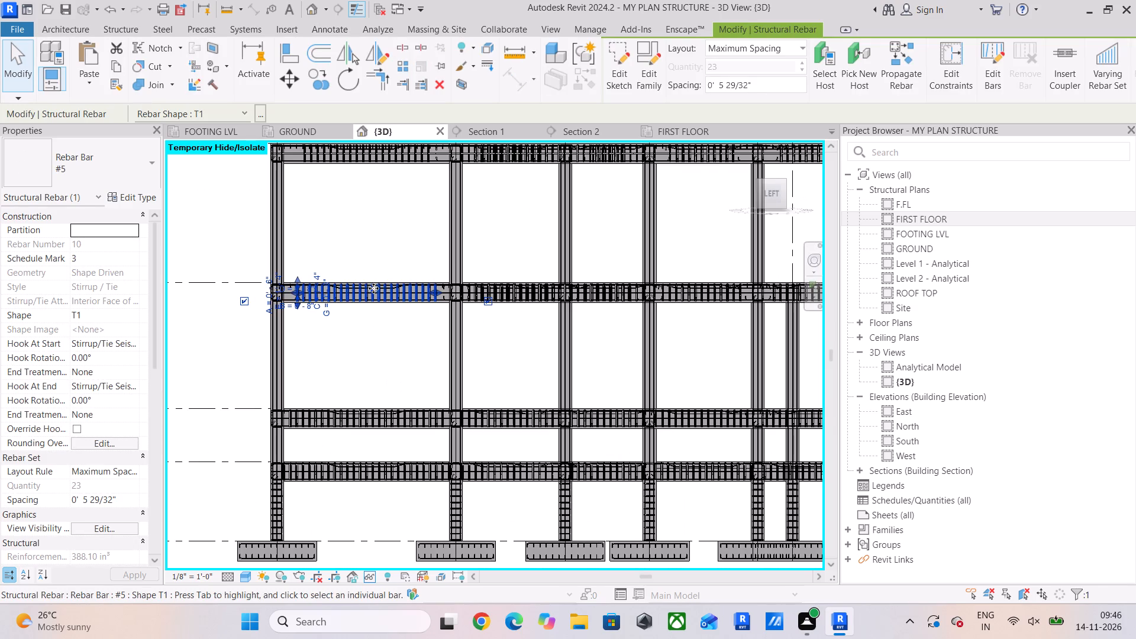
shift+scroll(390, 306, up, 1)
shift+middle_drag(390, 306, 378, 367)
scroll(413, 235, up, 5)
scroll(318, 301, up, 4)
middle_drag(459, 384, 479, 383)
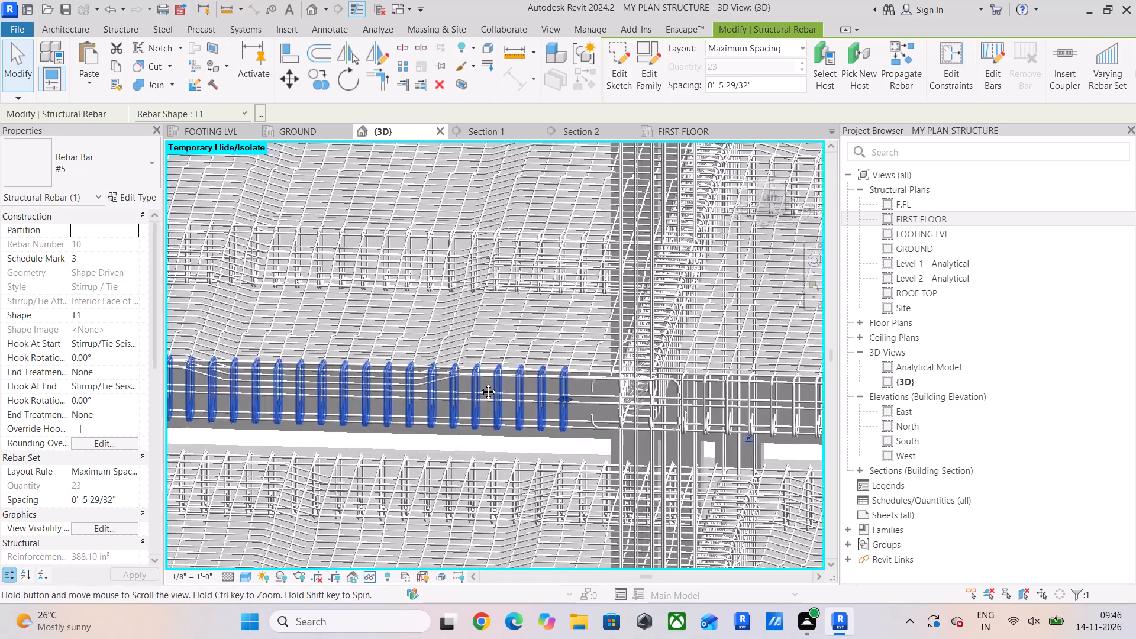
middle_drag(479, 383, 493, 379)
scroll(389, 216, down, 5)
middle_drag(435, 376, 439, 356)
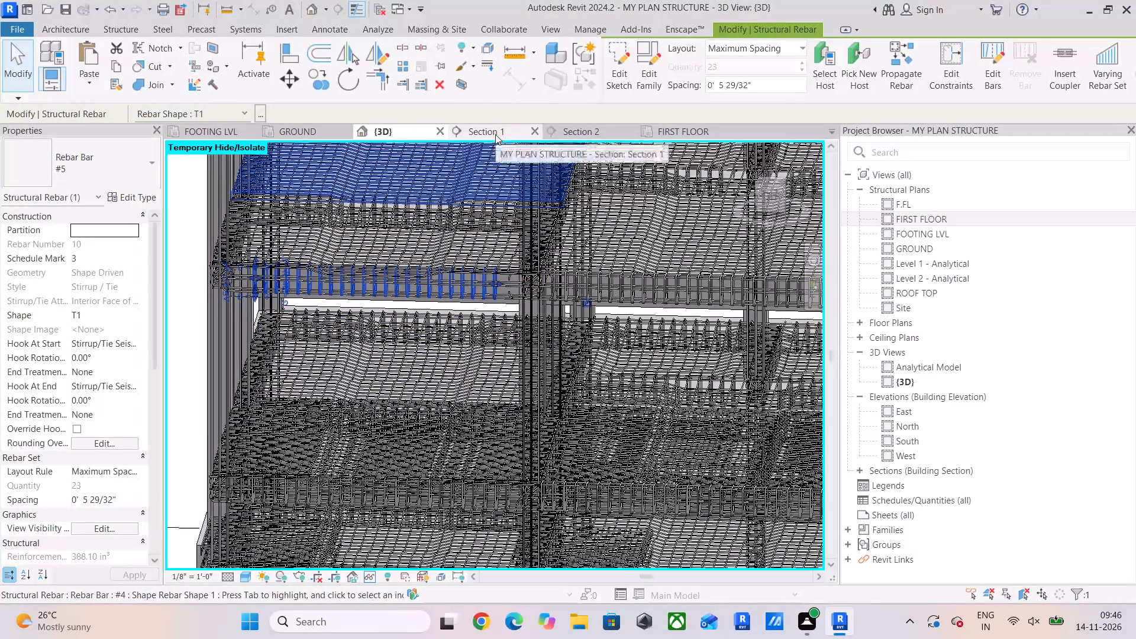
Check the beam and slab reinforcement in Section 2 and the GROUND plan.
click(591, 134)
scroll(464, 417, down, 5)
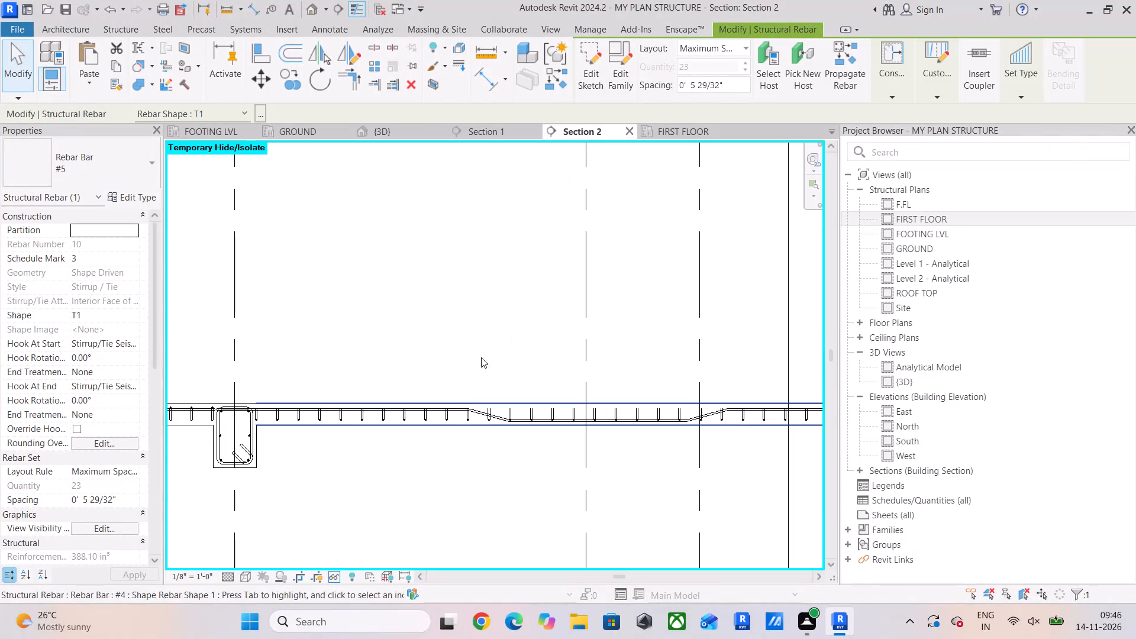
click(298, 138)
scroll(436, 310, up, 5)
scroll(366, 398, up, 5)
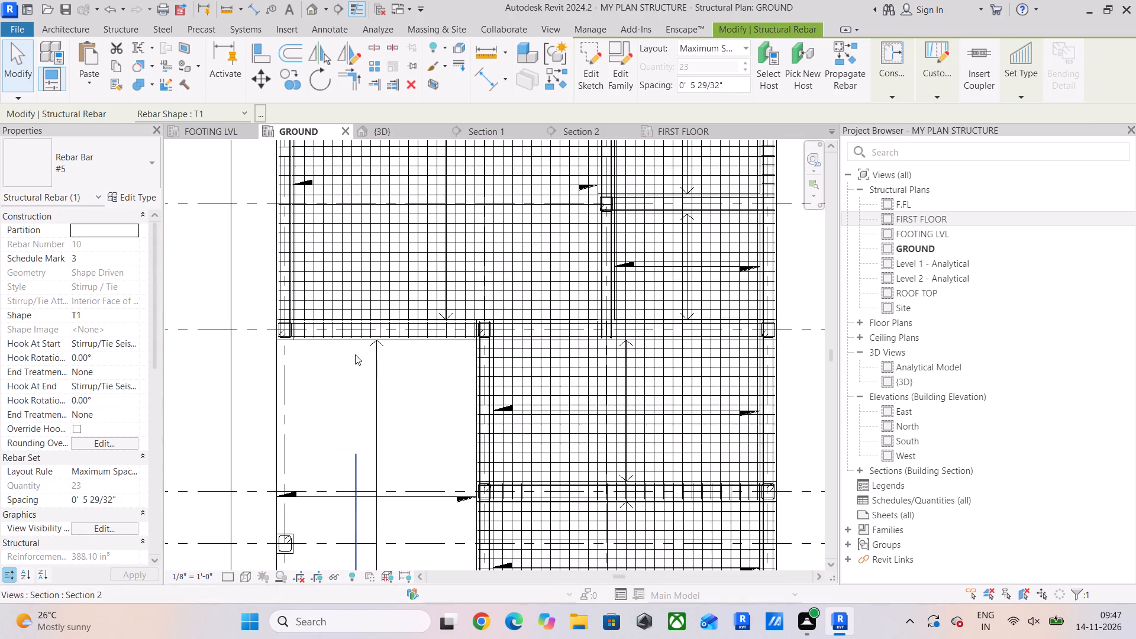
scroll(350, 333, up, 5)
scroll(349, 333, down, 5)
In the FIRST FLOOR plan, slightly adjust the end extent of the #5 T1 stirrup set in the horizontal beam.
click(679, 127)
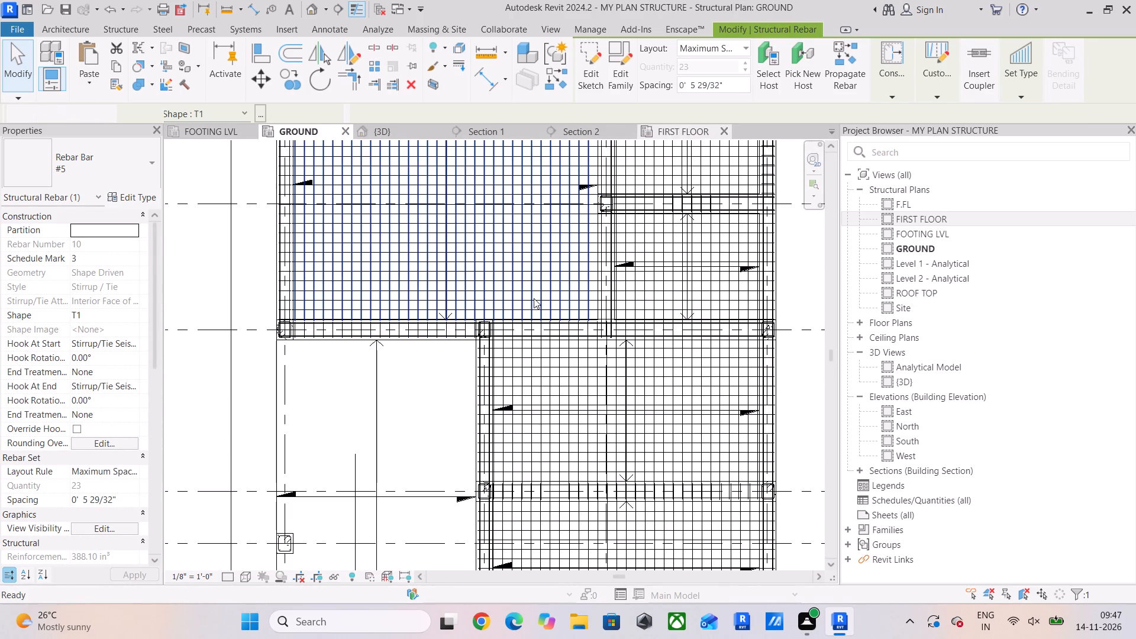
scroll(360, 427, up, 5)
scroll(341, 326, up, 5)
scroll(323, 382, up, 5)
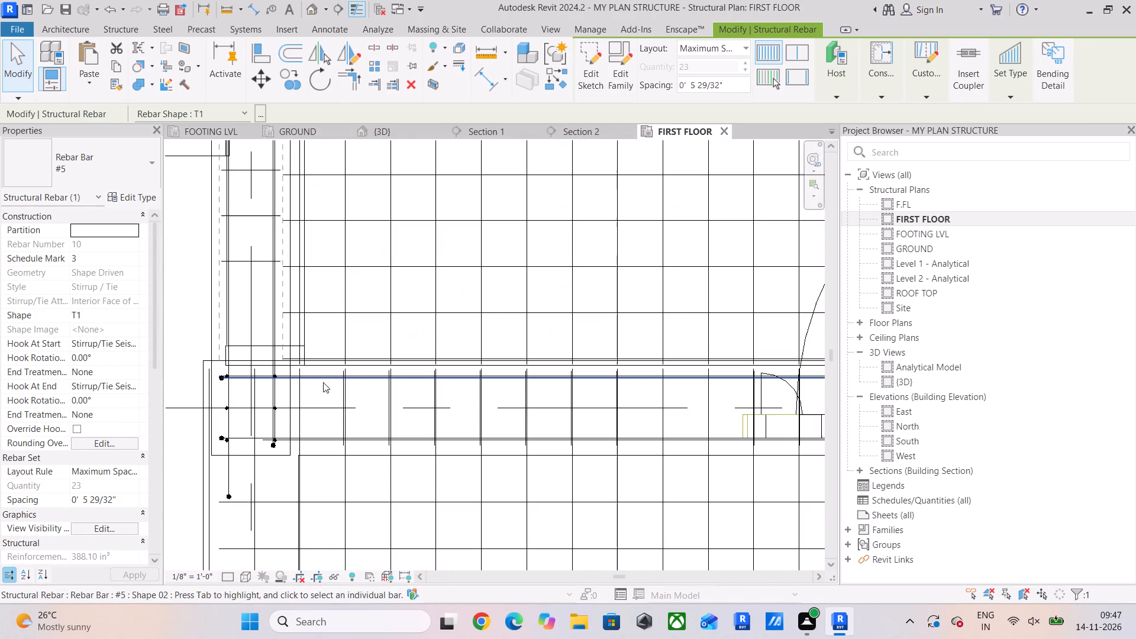
scroll(325, 402, up, 5)
click(357, 390)
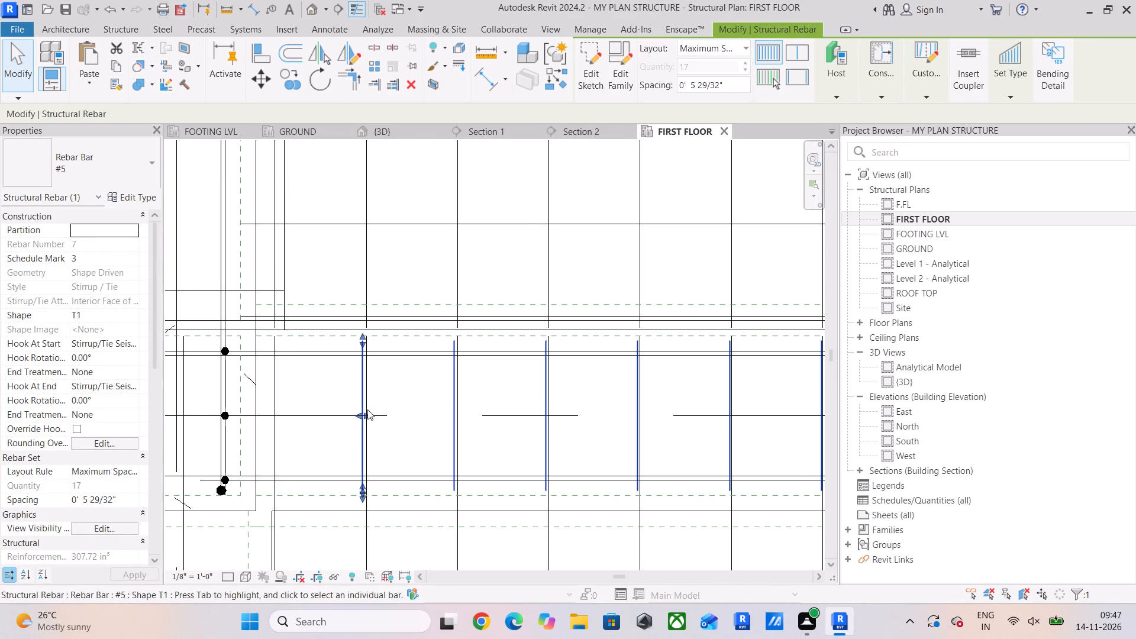
click(366, 414)
scroll(442, 388, down, 5)
middle_drag(470, 395, 224, 405)
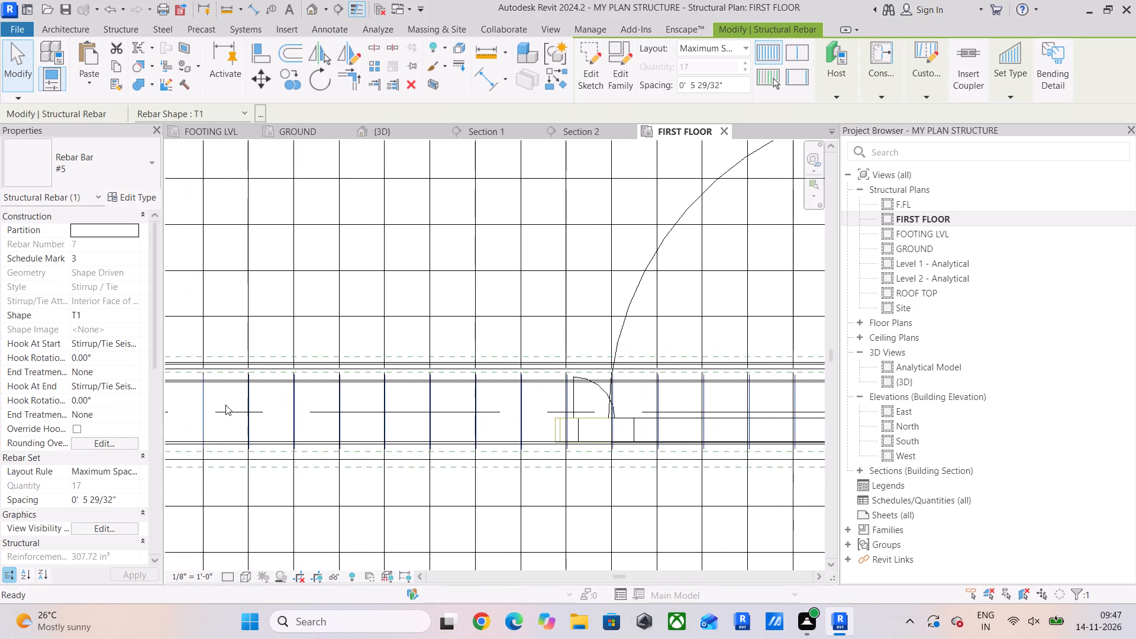
middle_drag(648, 400, 279, 399)
scroll(627, 396, up, 9)
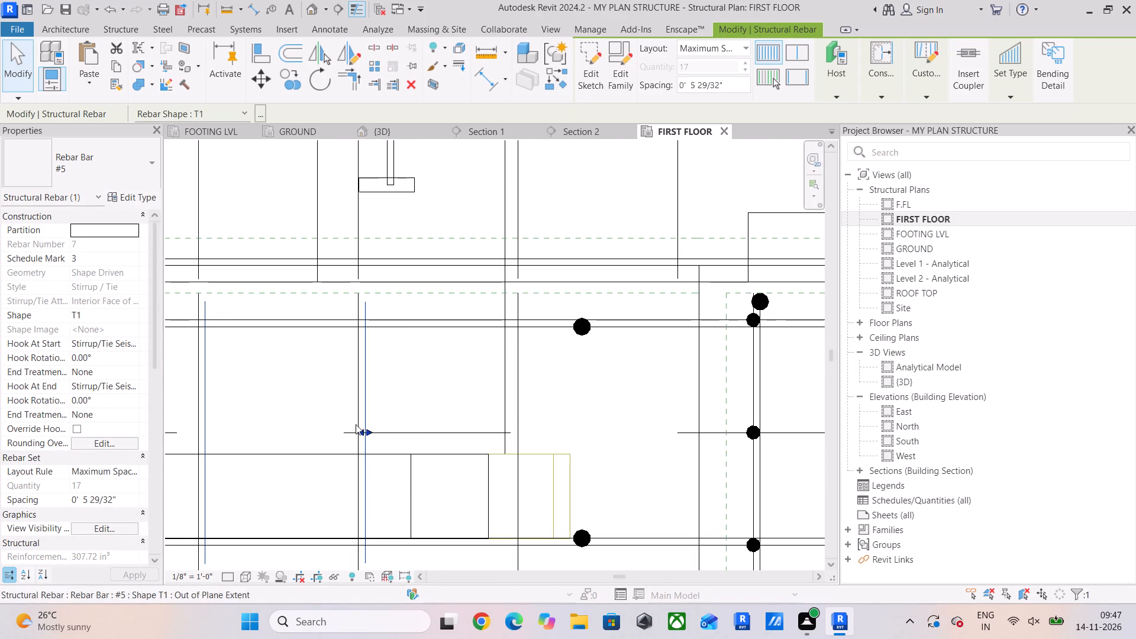
drag(360, 431, 354, 433)
click(469, 364)
scroll(469, 364, down, 5)
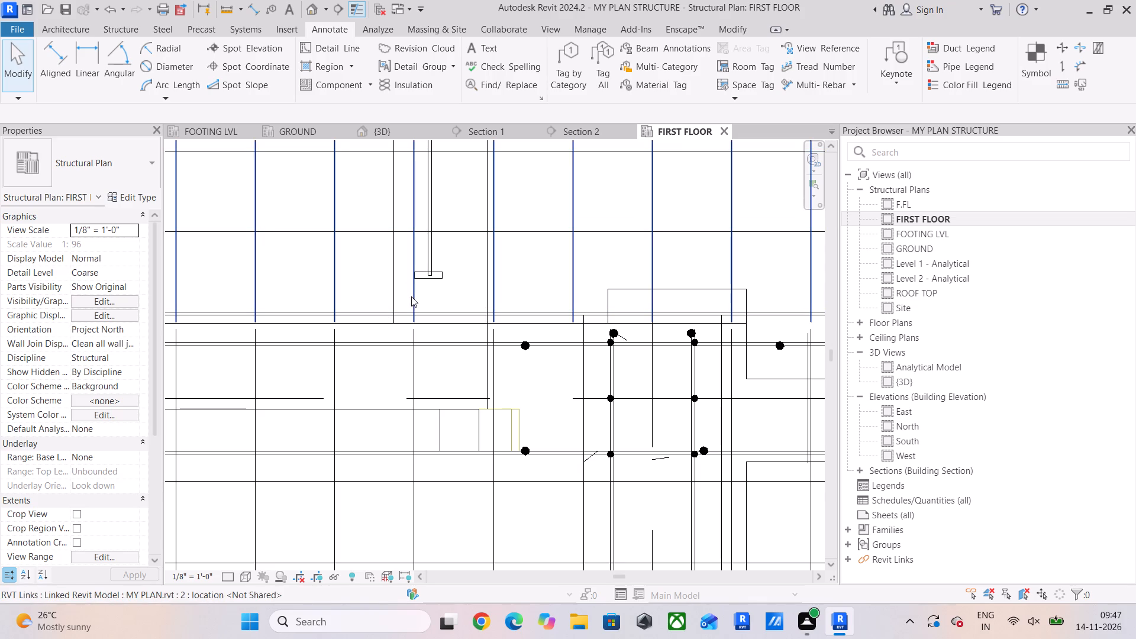
Shorten the adjoining FIRST FLOOR beam's #5 T1 stirrup set by about one bar spacing at its grid C end.
scroll(596, 383, down, 5)
middle_drag(600, 383, 441, 379)
scroll(409, 385, up, 5)
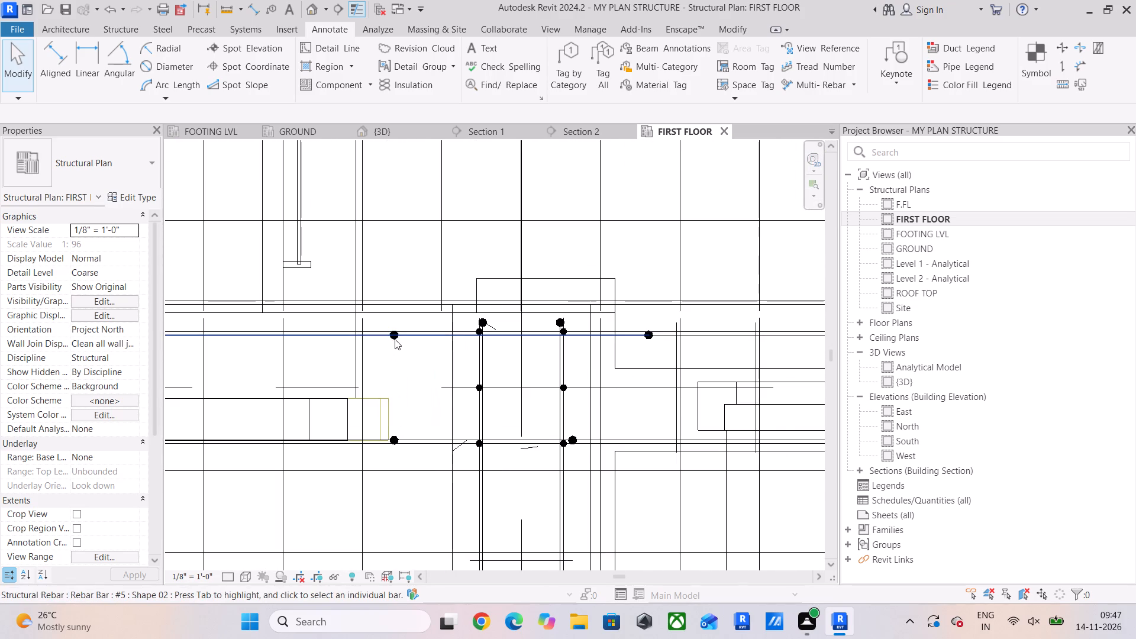
scroll(427, 356, down, 4)
middle_drag(509, 372, 433, 242)
scroll(502, 307, up, 6)
middle_drag(514, 302, 492, 349)
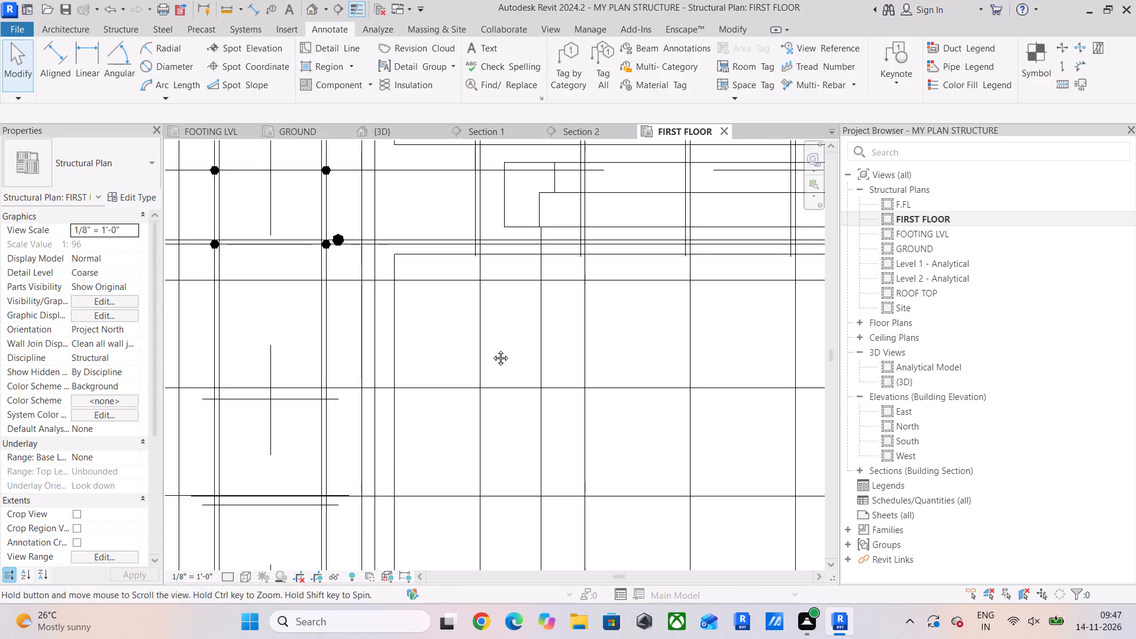
middle_drag(492, 349, 470, 401)
click(429, 280)
scroll(434, 268, up, 3)
click(435, 263)
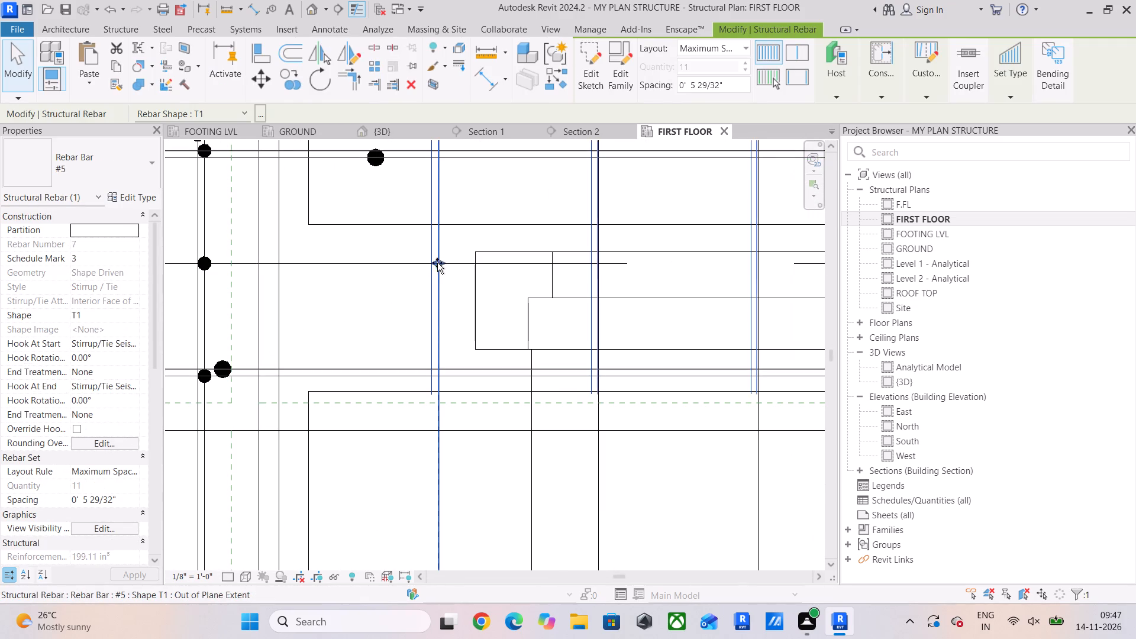
scroll(537, 349, down, 10)
middle_drag(648, 356, 291, 386)
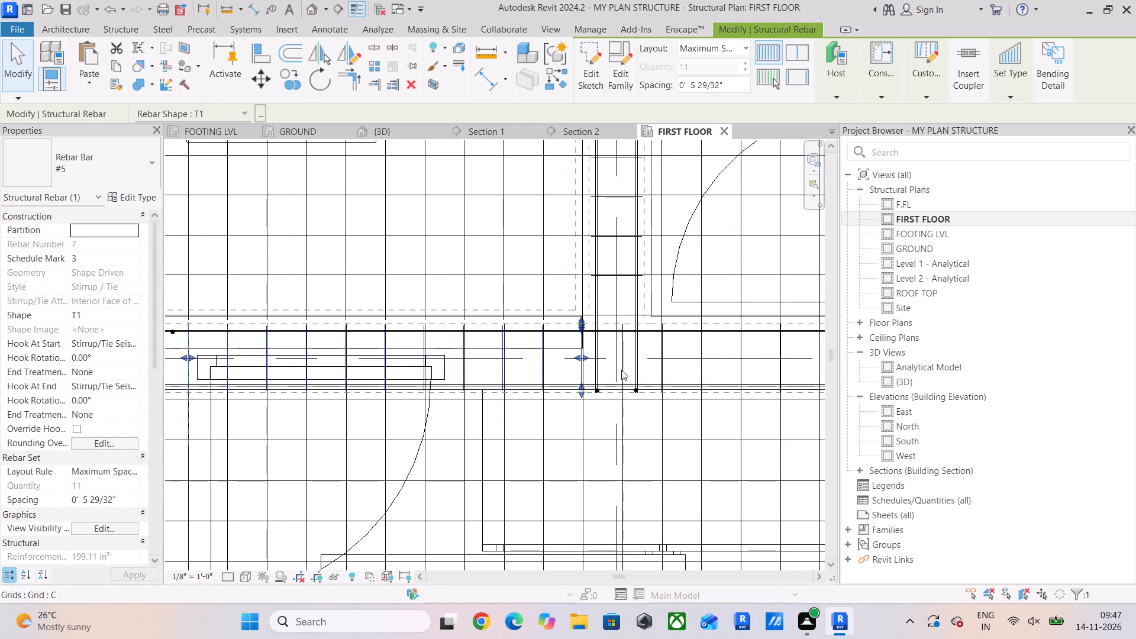
scroll(588, 360, up, 10)
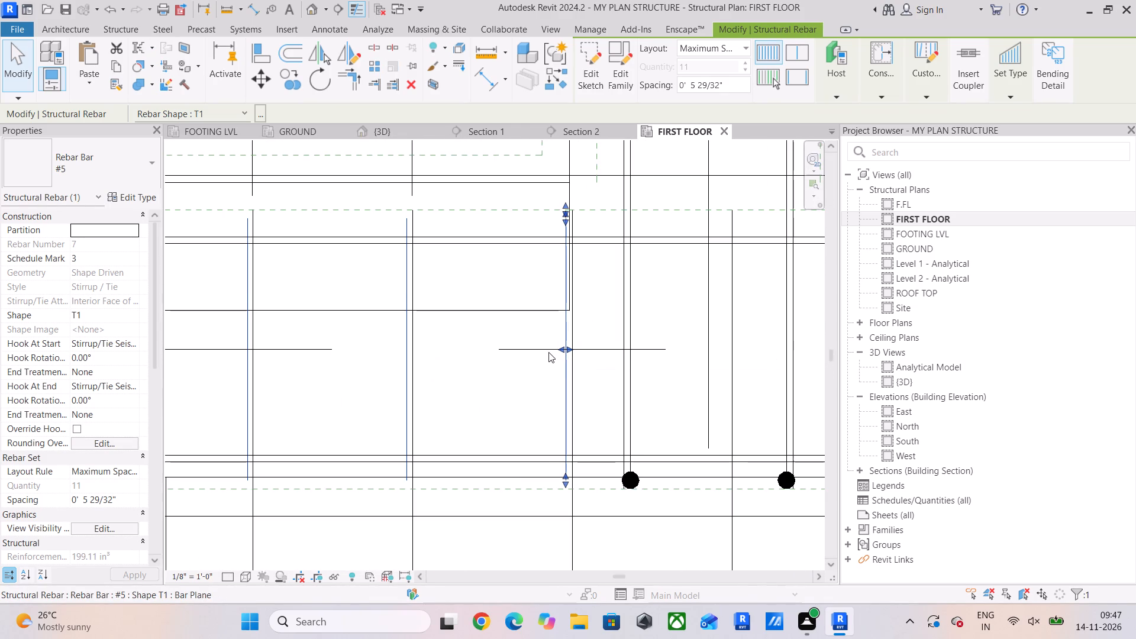
drag(561, 350, 450, 376)
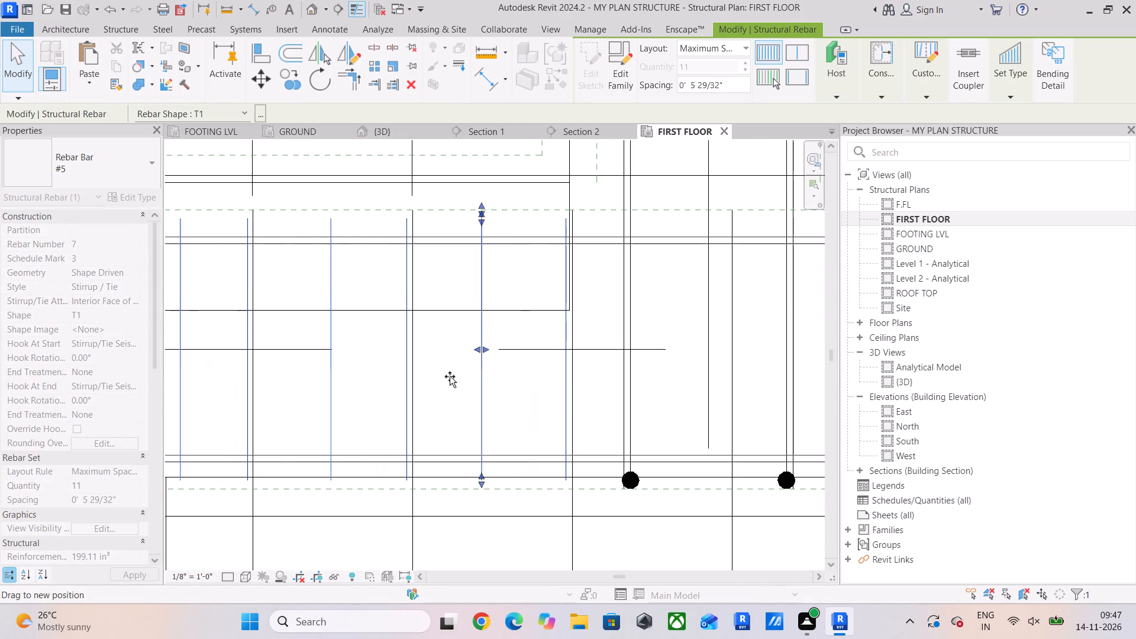
drag(450, 376, 411, 389)
scroll(534, 324, down, 5)
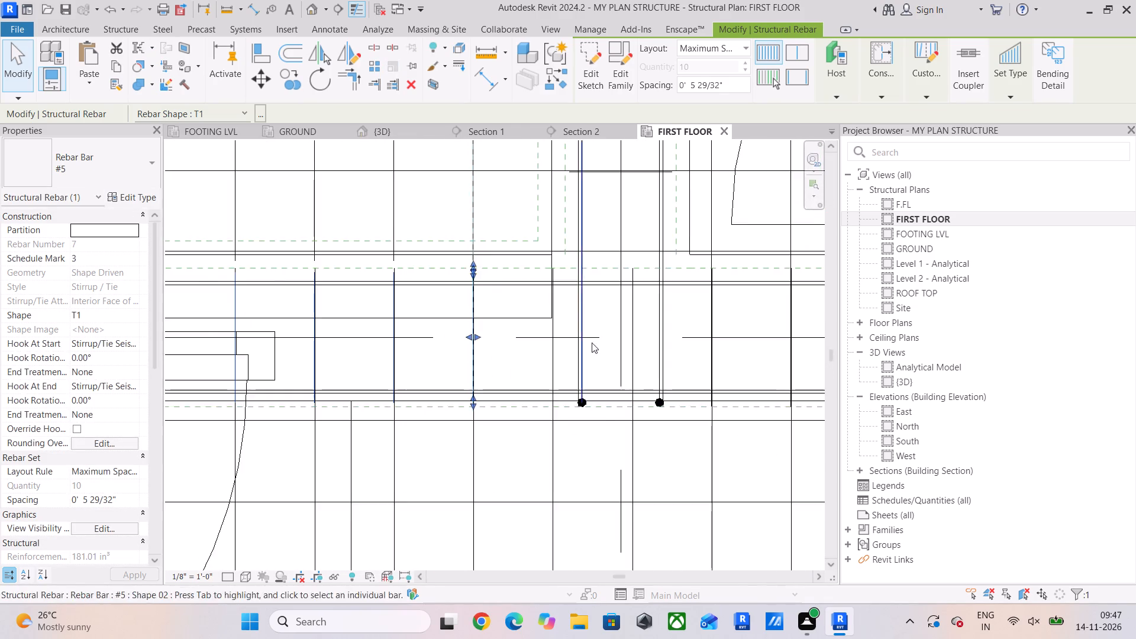
Inspect the stirrups and overlapping #4 slab bars in the next 12 x 24 FIRST FLOOR beam, from grid C to the end column.
middle_drag(592, 343, 467, 381)
scroll(598, 373, up, 2)
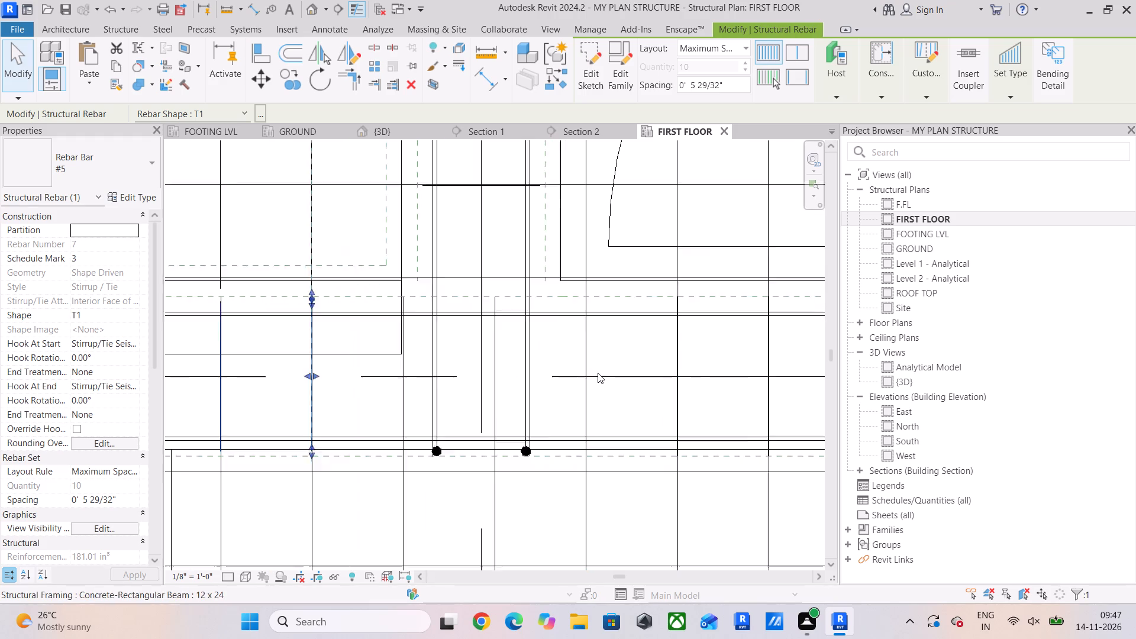
scroll(598, 373, up, 7)
scroll(612, 456, down, 2)
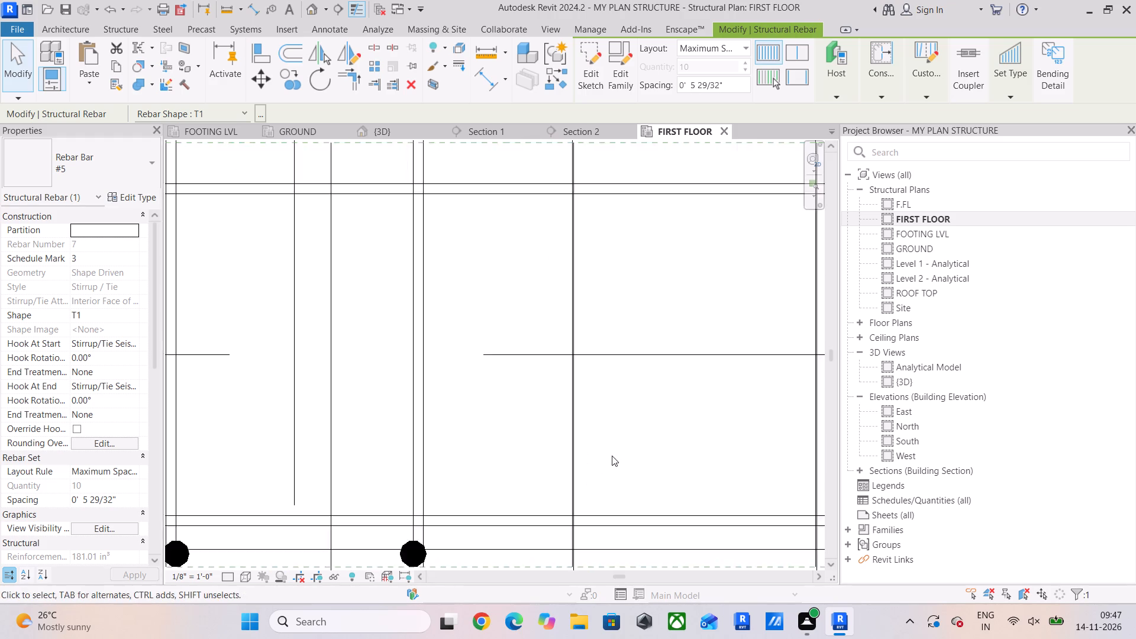
scroll(612, 456, down, 3)
middle_drag(622, 453, 559, 479)
scroll(534, 331, up, 10)
scroll(531, 263, up, 4)
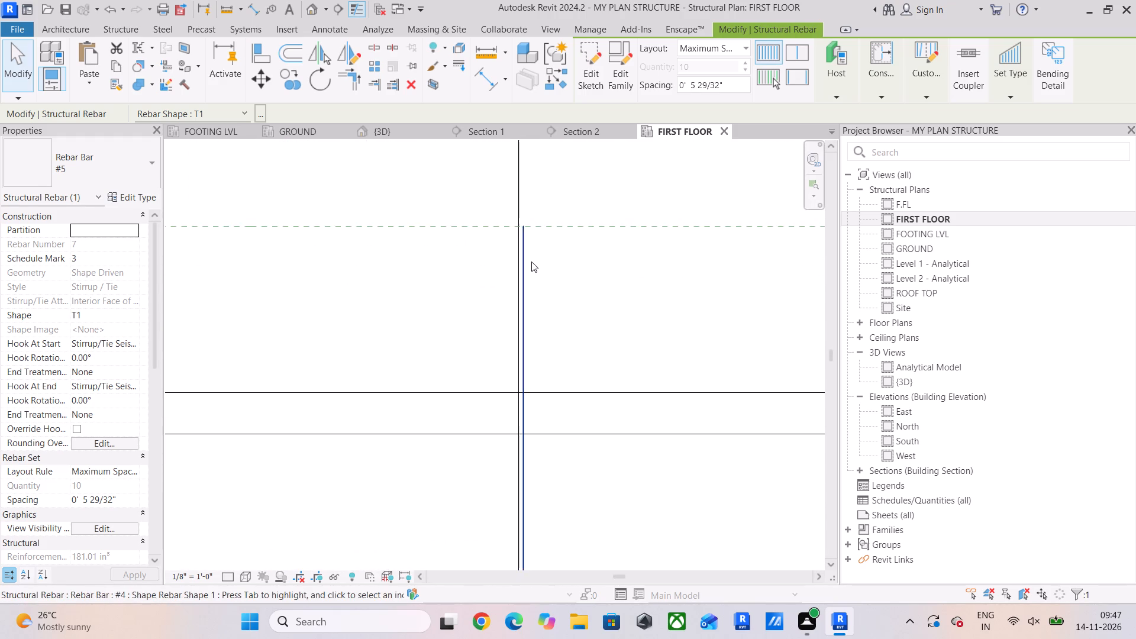
click(531, 266)
click(528, 281)
scroll(584, 360, down, 13)
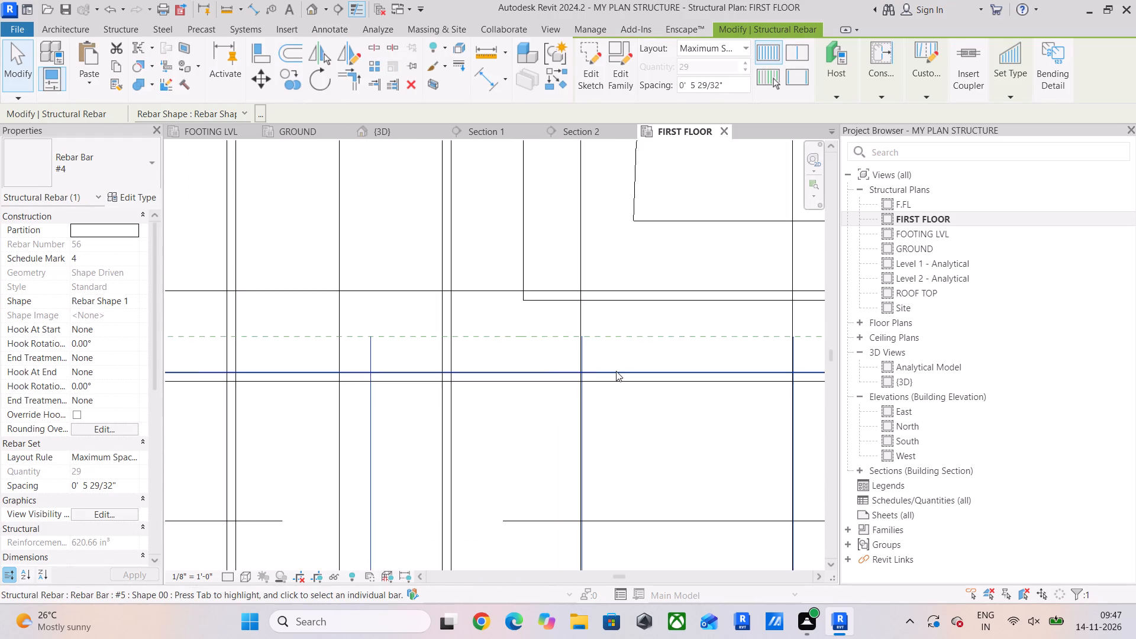
scroll(616, 371, down, 4)
middle_drag(627, 377, 502, 366)
scroll(501, 386, down, 9)
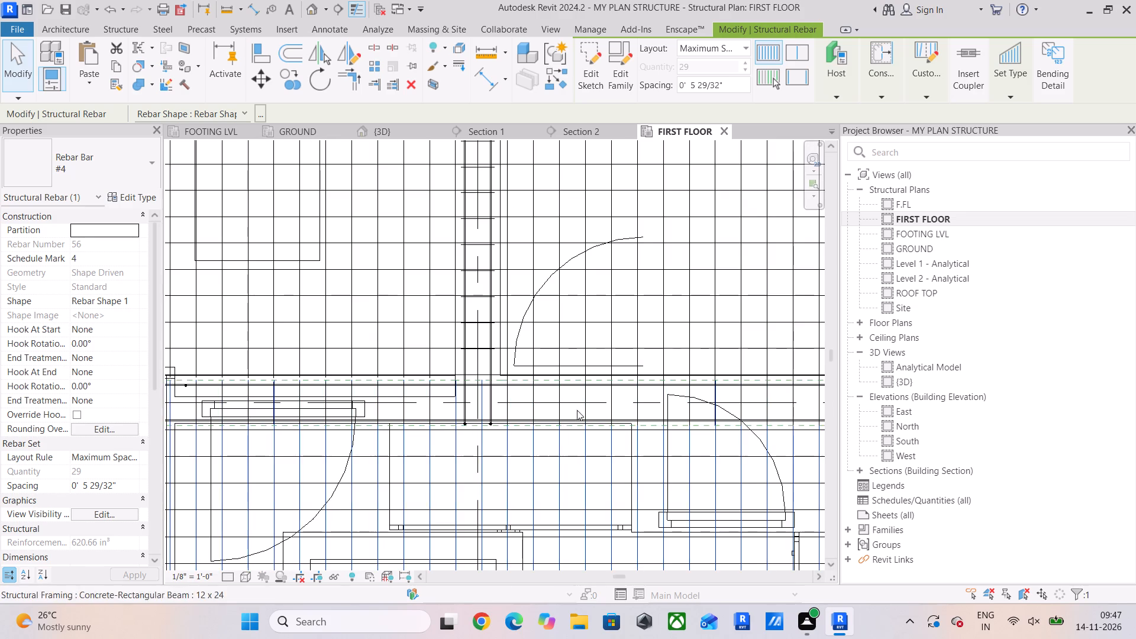
middle_drag(589, 415, 370, 438)
scroll(693, 403, up, 5)
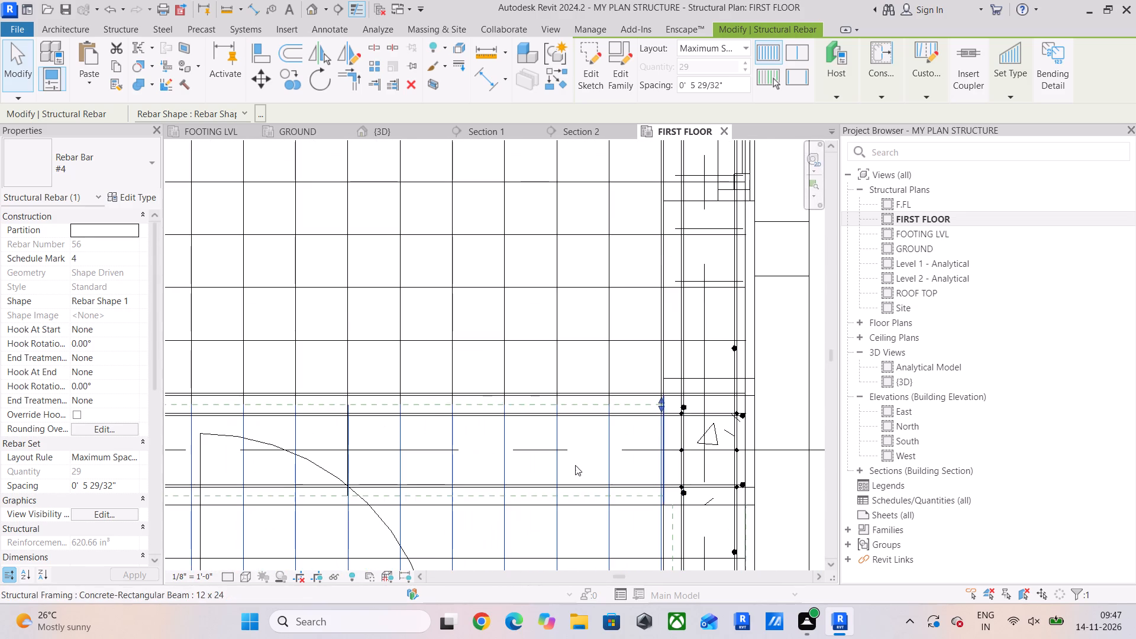
scroll(613, 449, up, 6)
click(658, 432)
scroll(588, 423, down, 5)
middle_drag(588, 423, 649, 421)
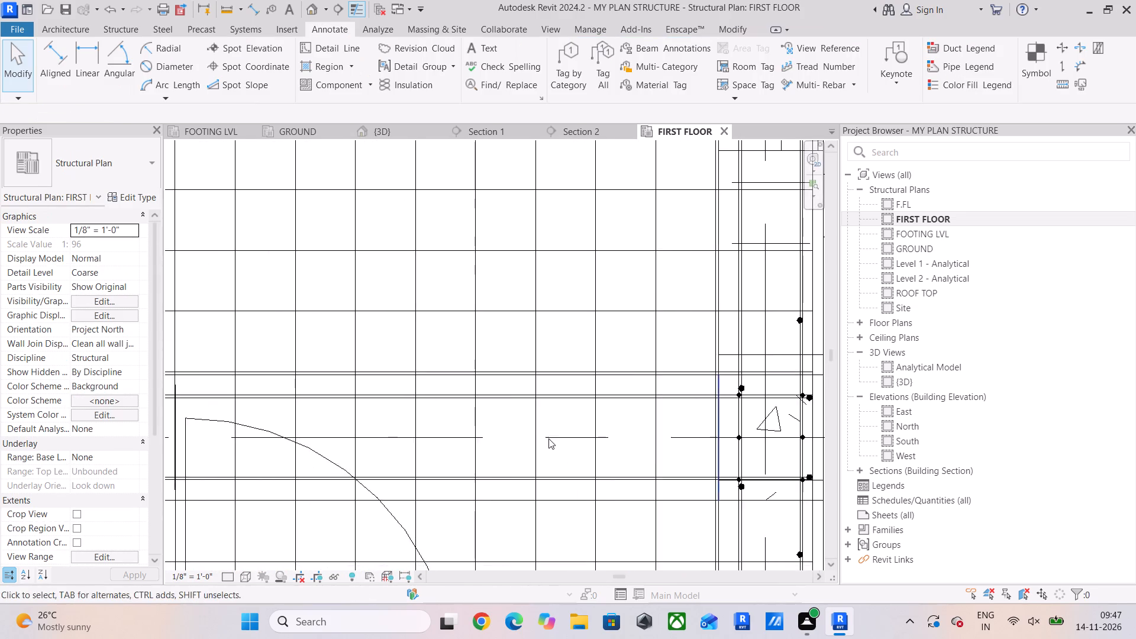
scroll(546, 438, down, 4)
middle_drag(545, 438, 640, 441)
middle_drag(461, 450, 588, 450)
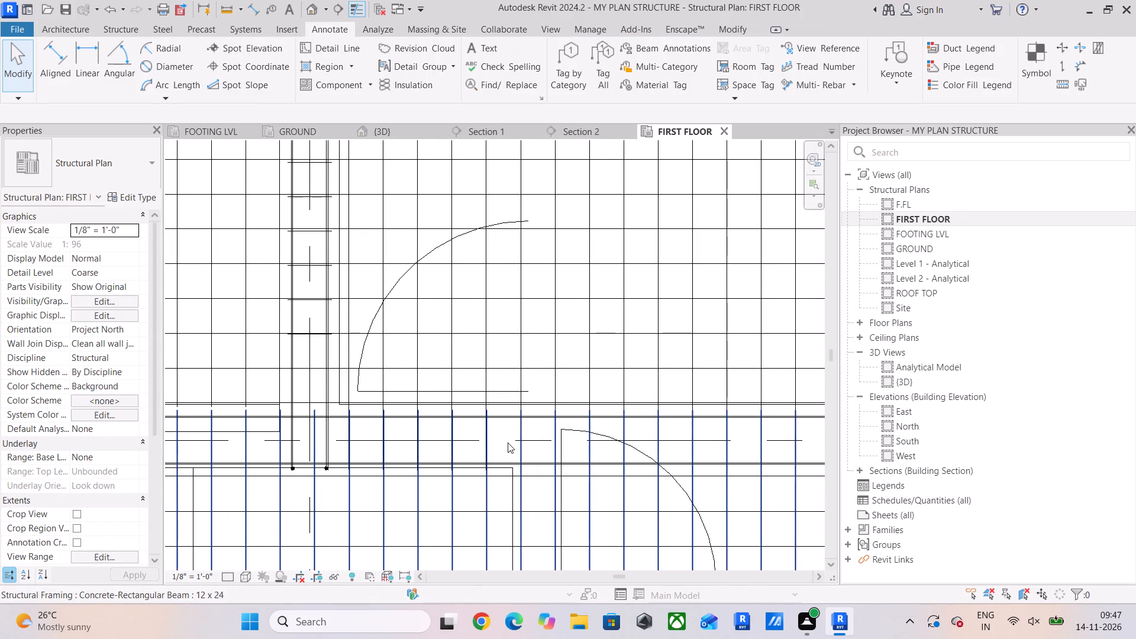
scroll(343, 435, up, 5)
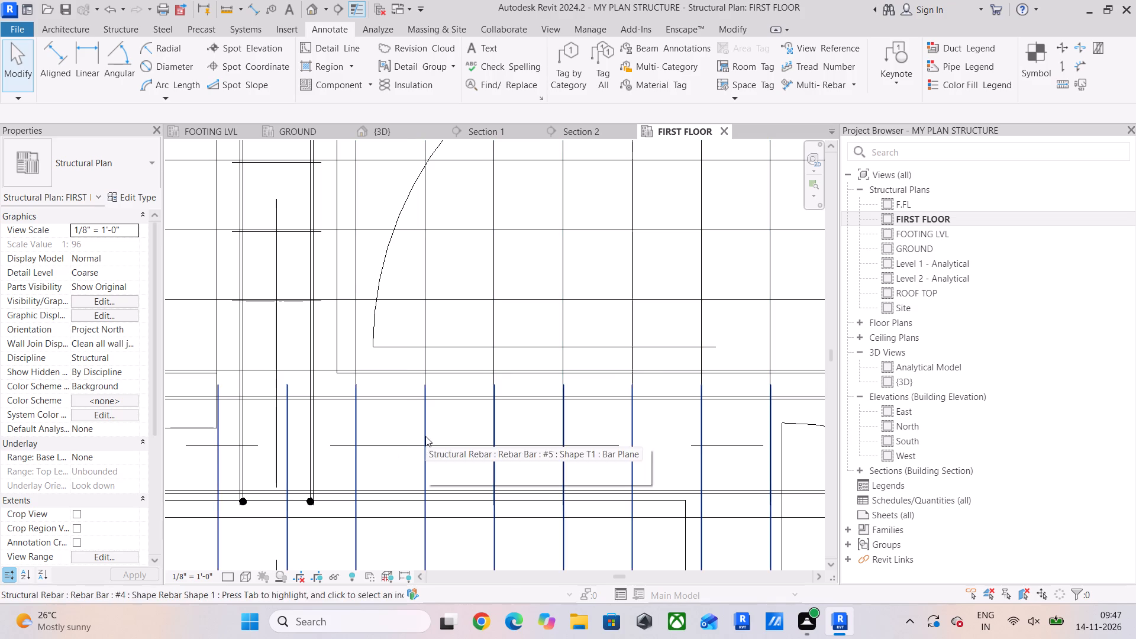
scroll(440, 459, down, 7)
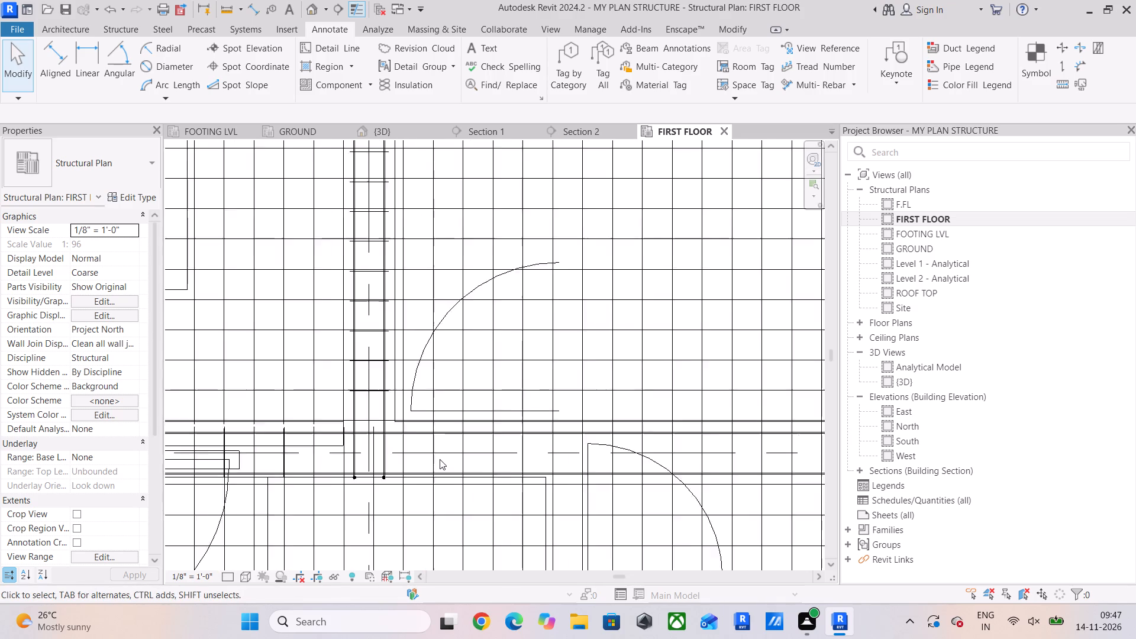
In the FIRST FLOOR vertical beam below the column junction, align the upper end of the #5 T1 stirrup set with the adjacent #4 slab bar.
scroll(440, 459, down, 1)
middle_drag(407, 442, 700, 443)
middle_drag(581, 445, 388, 231)
scroll(451, 344, down, 3)
middle_drag(461, 344, 509, 227)
scroll(351, 322, up, 3)
middle_drag(350, 333, 422, 583)
scroll(421, 582, down, 1)
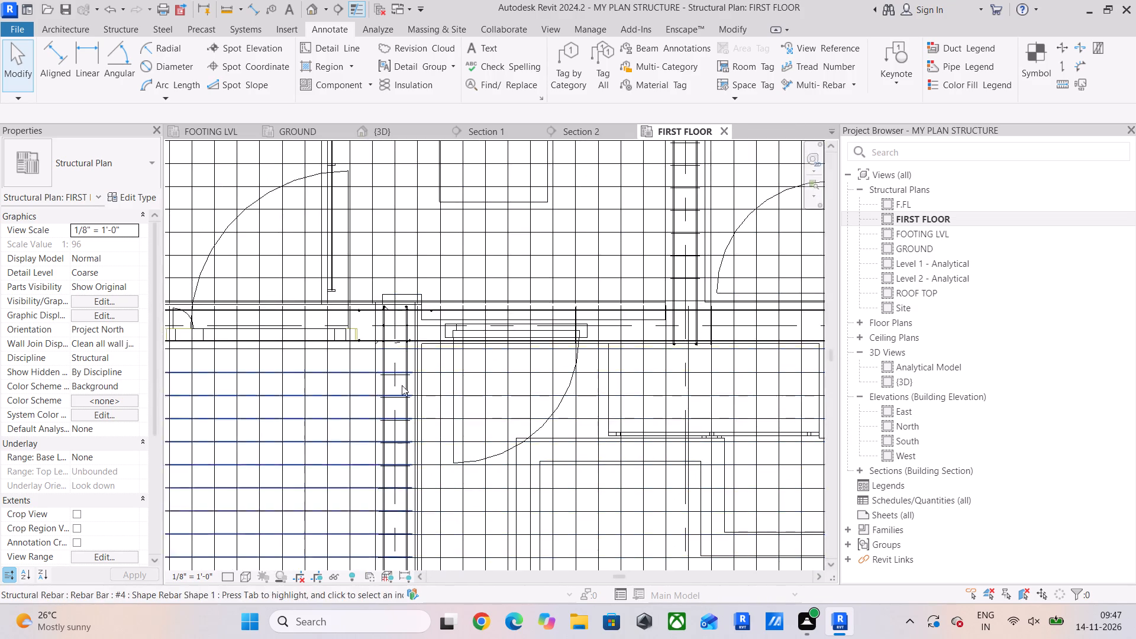
scroll(401, 380, up, 11)
click(392, 399)
scroll(385, 385, up, 3)
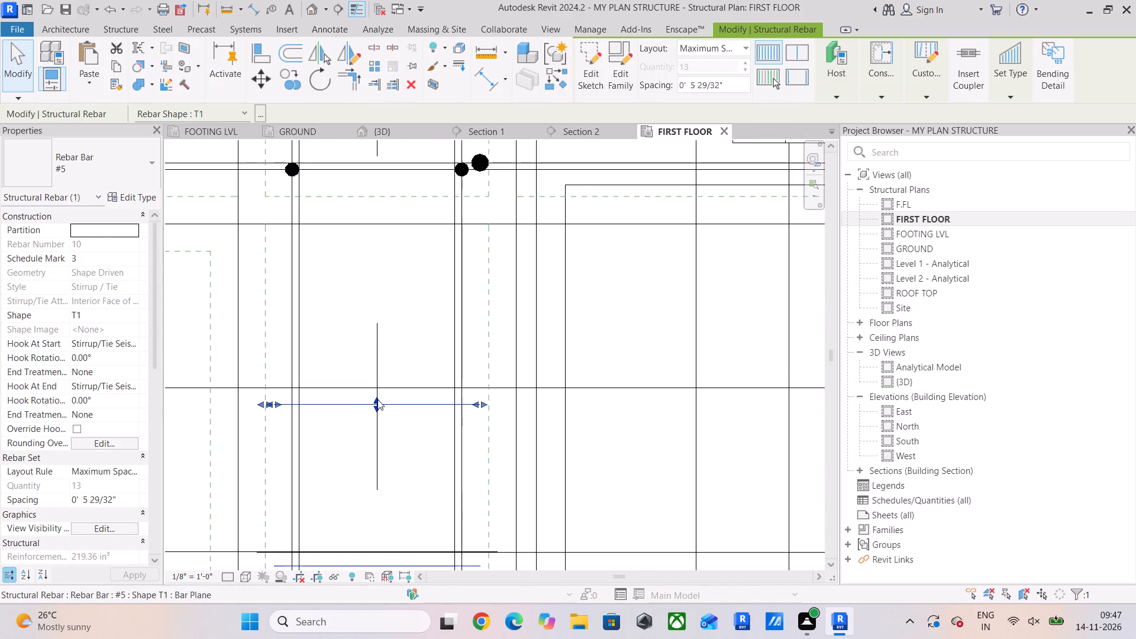
drag(375, 398, 380, 389)
Extend the lower end of the same #5 T1 stirrup set by about one bar spacing to the #4 slab bar near the next column.
scroll(389, 395, down, 11)
scroll(395, 471, down, 2)
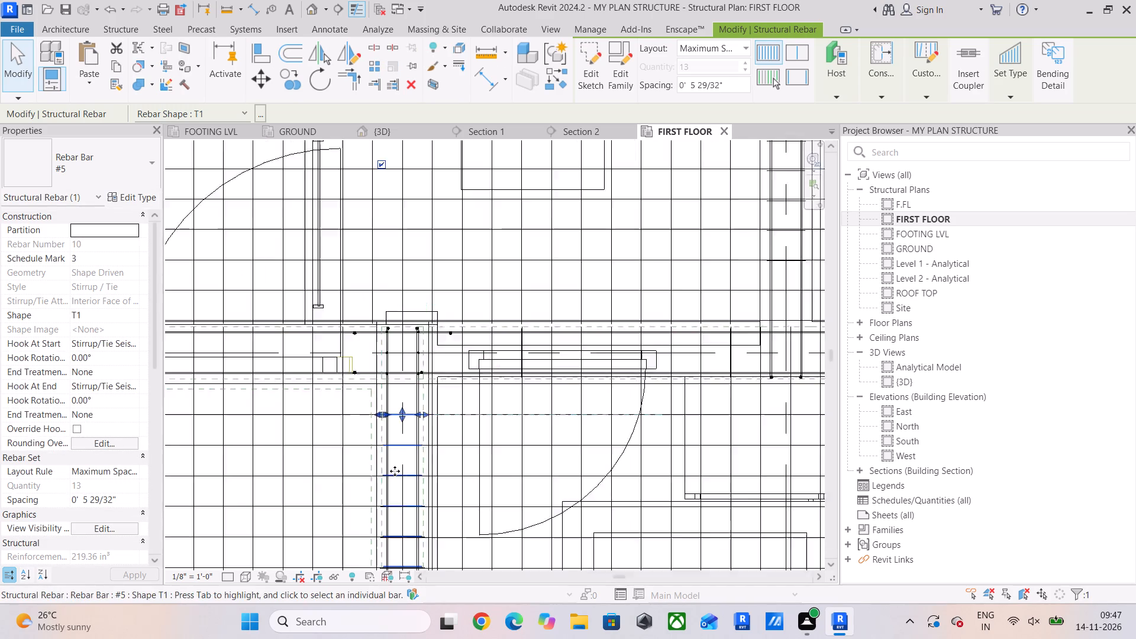
scroll(395, 471, down, 2)
middle_drag(399, 476, 447, 237)
middle_drag(502, 504, 515, 436)
scroll(449, 385, up, 11)
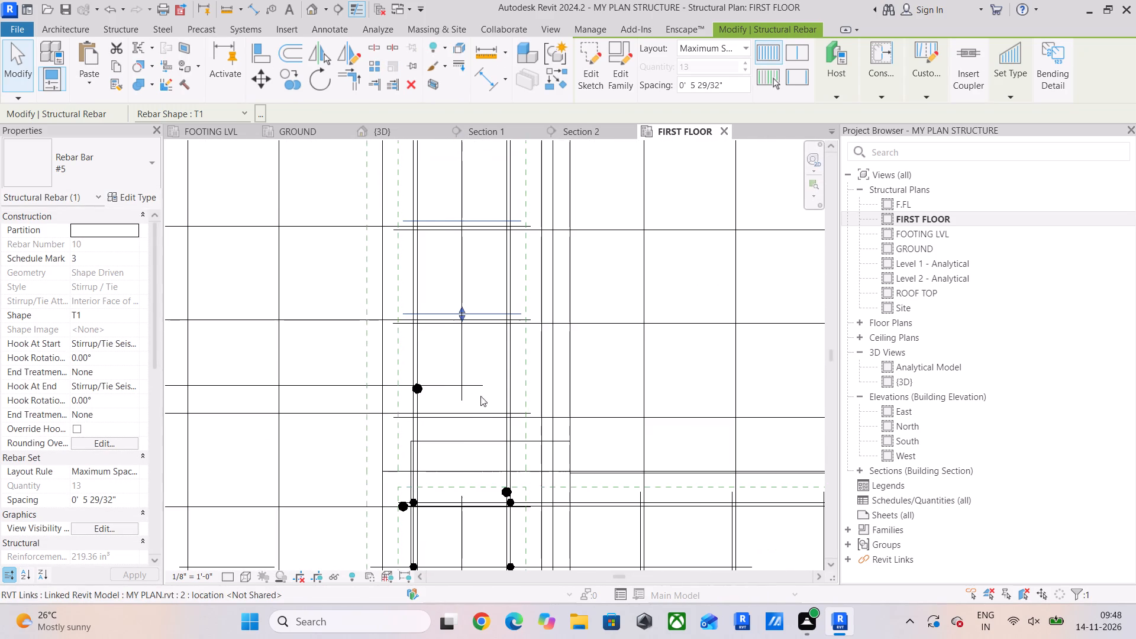
scroll(469, 343, up, 4)
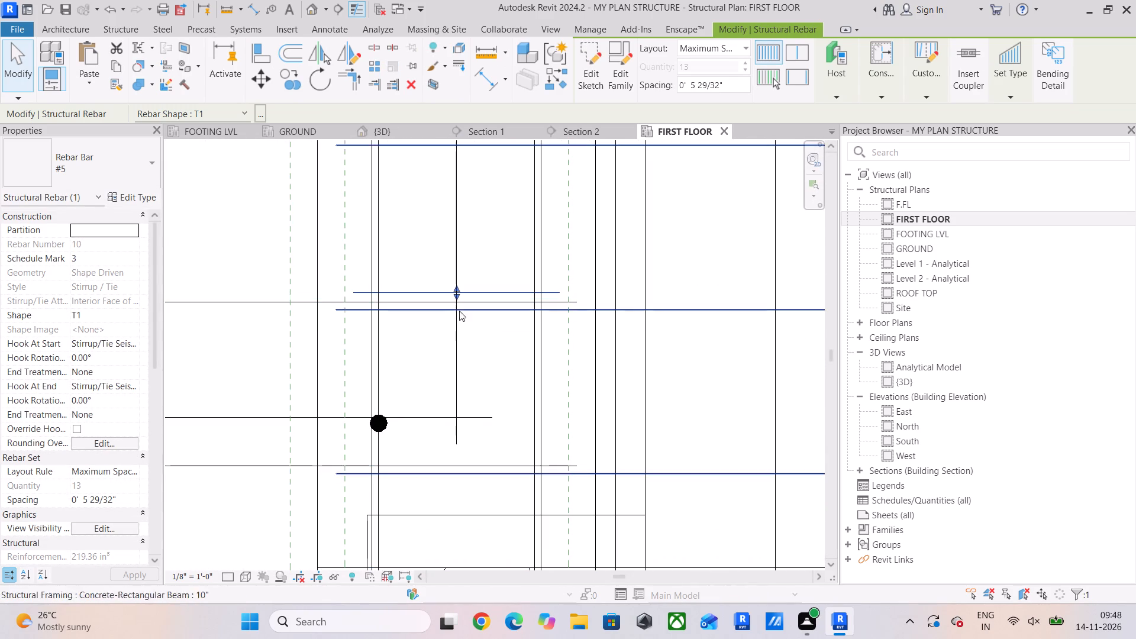
drag(455, 293, 444, 469)
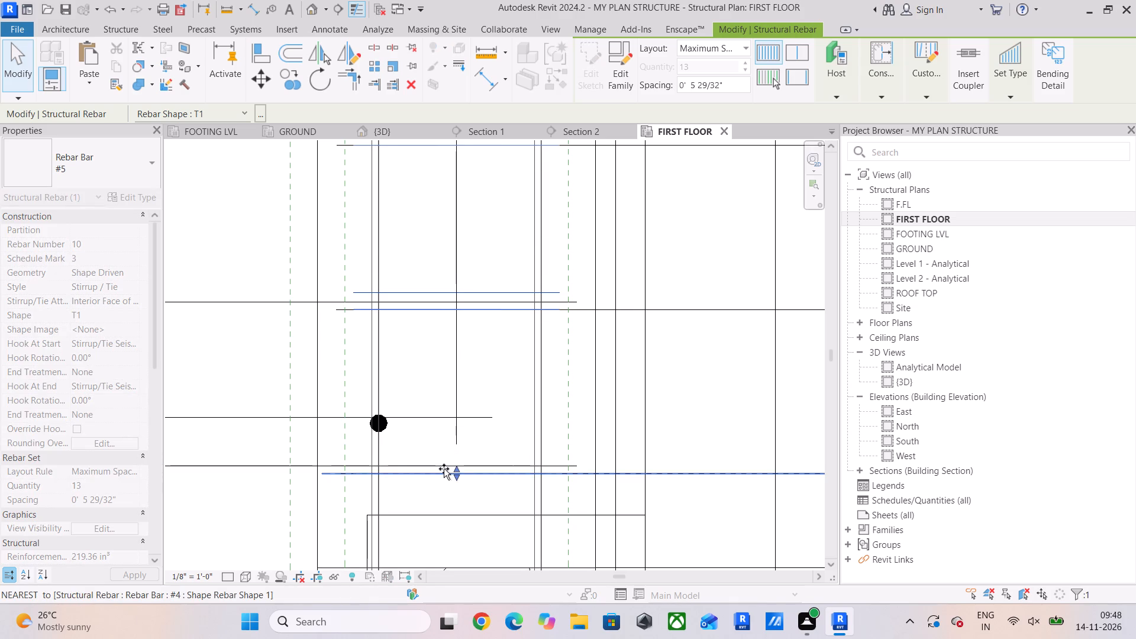
drag(444, 469, 446, 464)
Nudge the lower end of the adjoining #4 slab bar set into line with the #4 bars across the beam.
click(699, 473)
scroll(699, 473, down, 6)
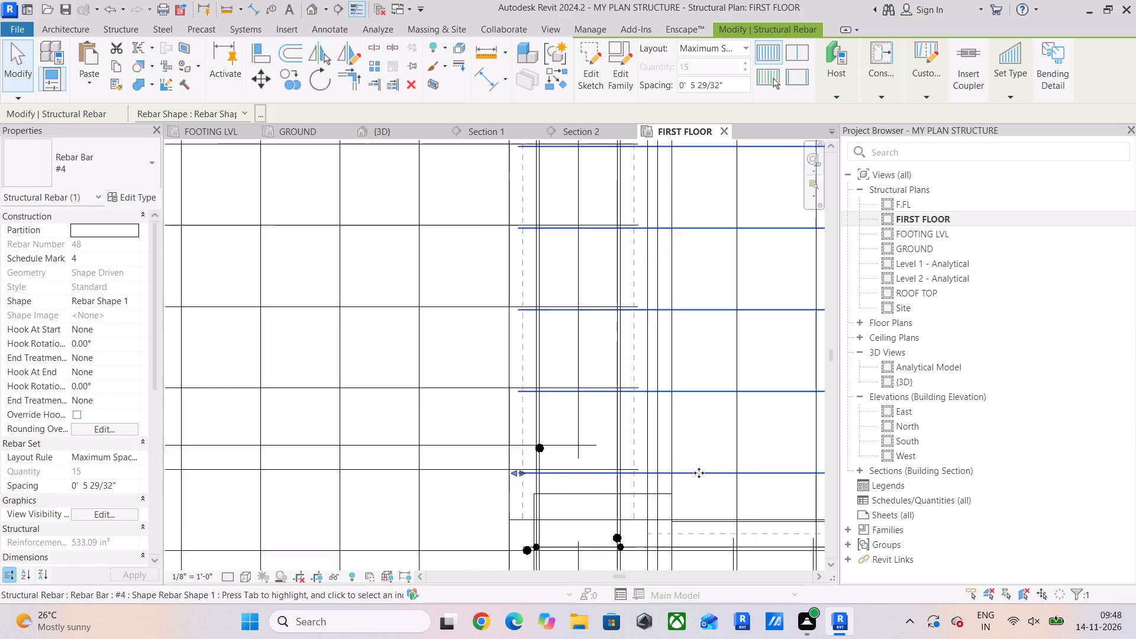
middle_drag(703, 470, 380, 479)
scroll(563, 475, down, 4)
middle_drag(555, 478, 456, 476)
scroll(494, 479, down, 4)
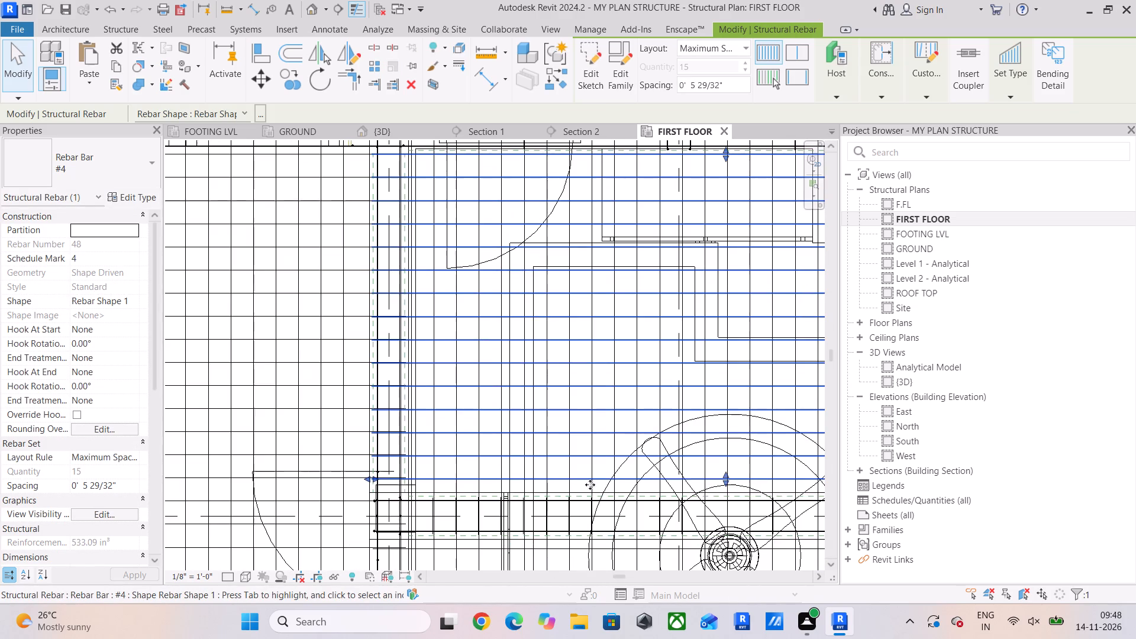
click(728, 477)
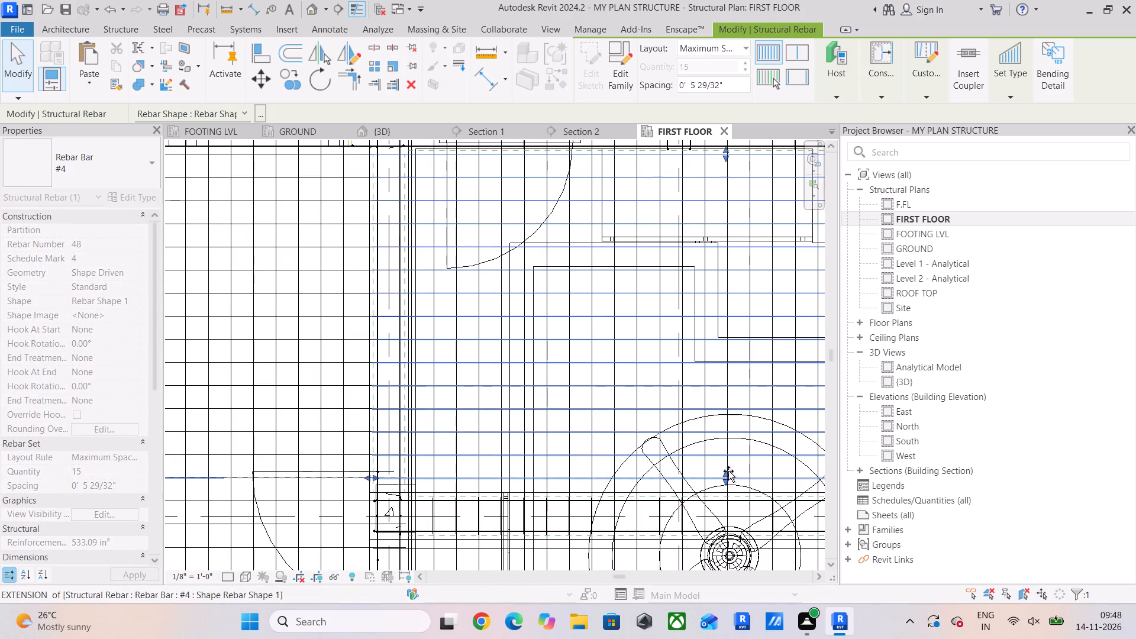
scroll(296, 460, up, 6)
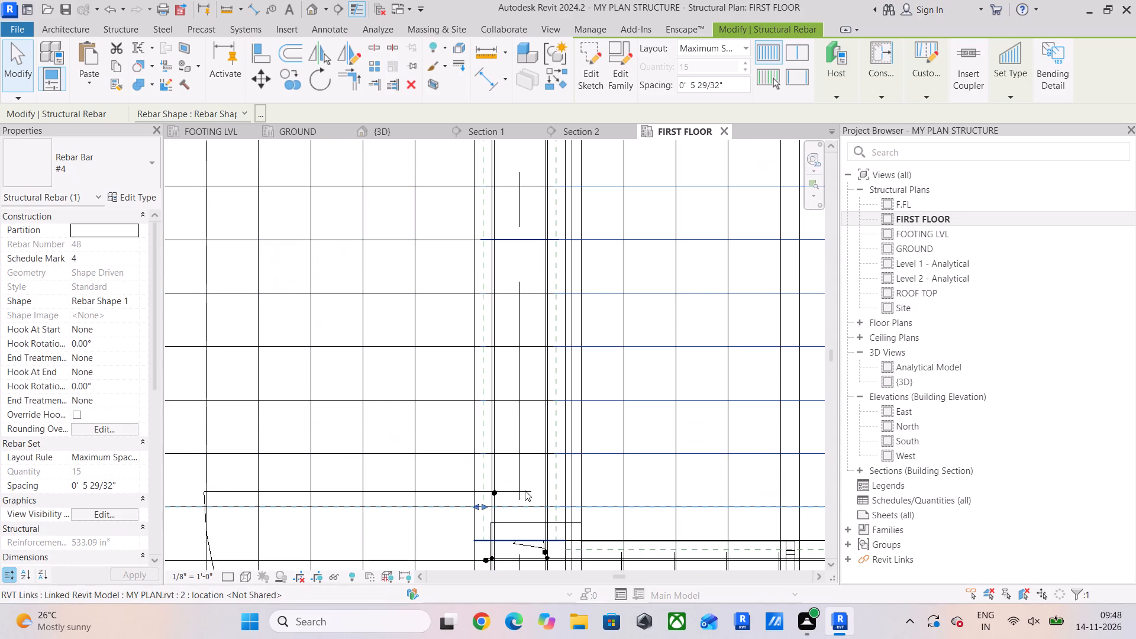
click(602, 482)
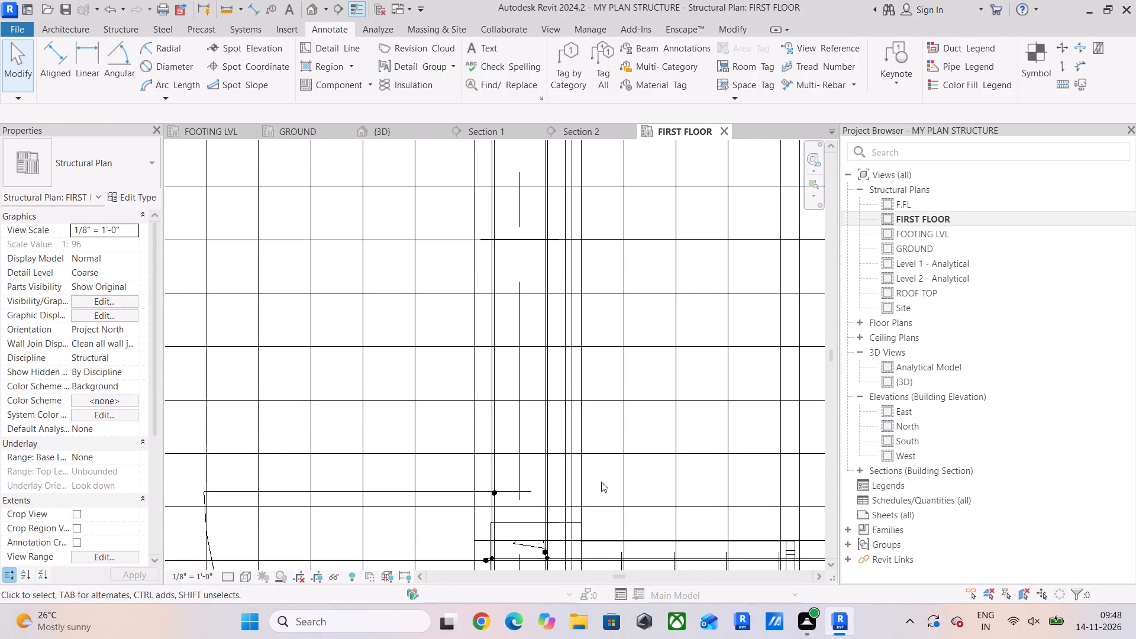
Slightly extend the #4 slab bar set below the horizontal beam so its first bar aligns with the #4 bars across the vertical beam.
middle_drag(569, 516, 541, 329)
scroll(541, 376, down, 3)
middle_drag(543, 379, 544, 521)
scroll(549, 461, up, 2)
middle_drag(549, 461, 550, 253)
middle_drag(519, 398, 525, 310)
scroll(508, 335, up, 5)
click(612, 337)
scroll(641, 360, down, 2)
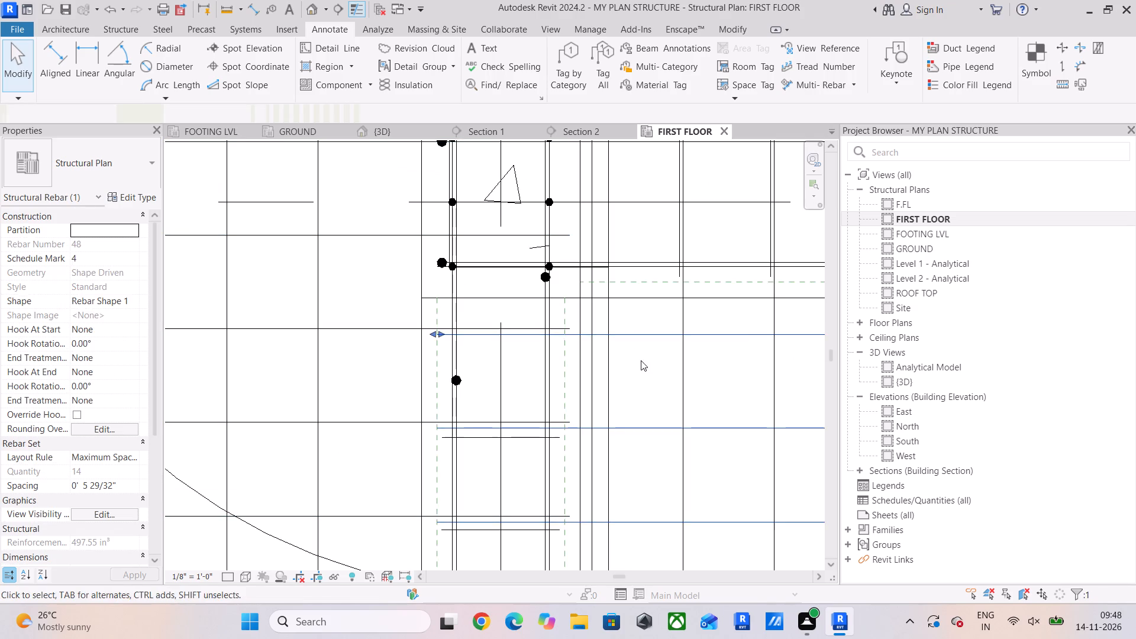
scroll(641, 360, down, 6)
middle_drag(706, 366, 350, 412)
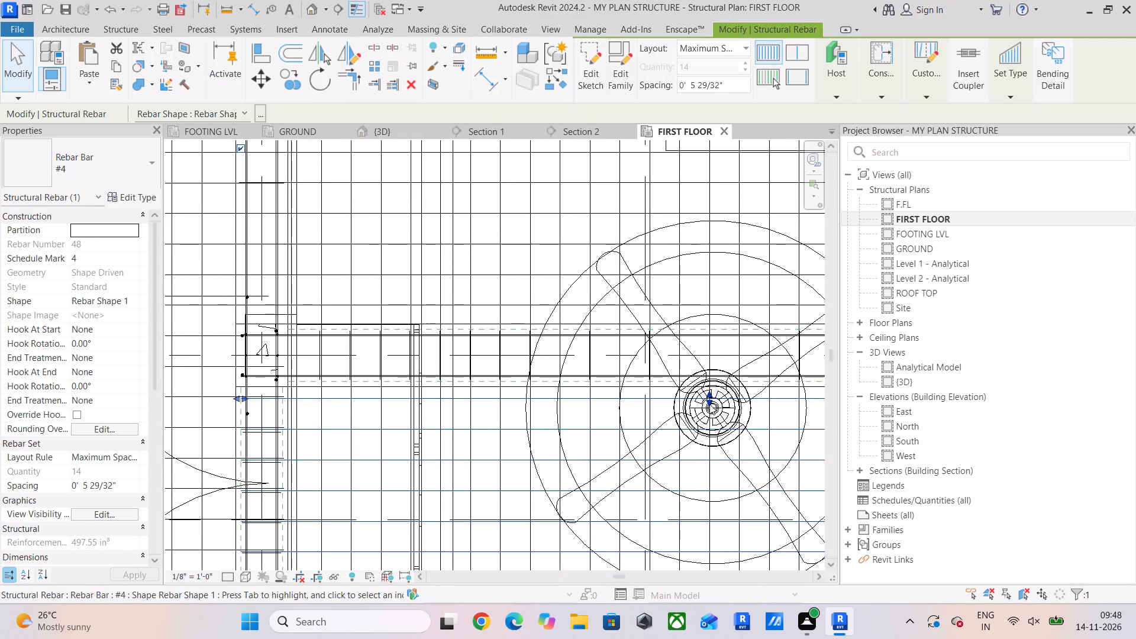
click(711, 397)
scroll(250, 380, up, 5)
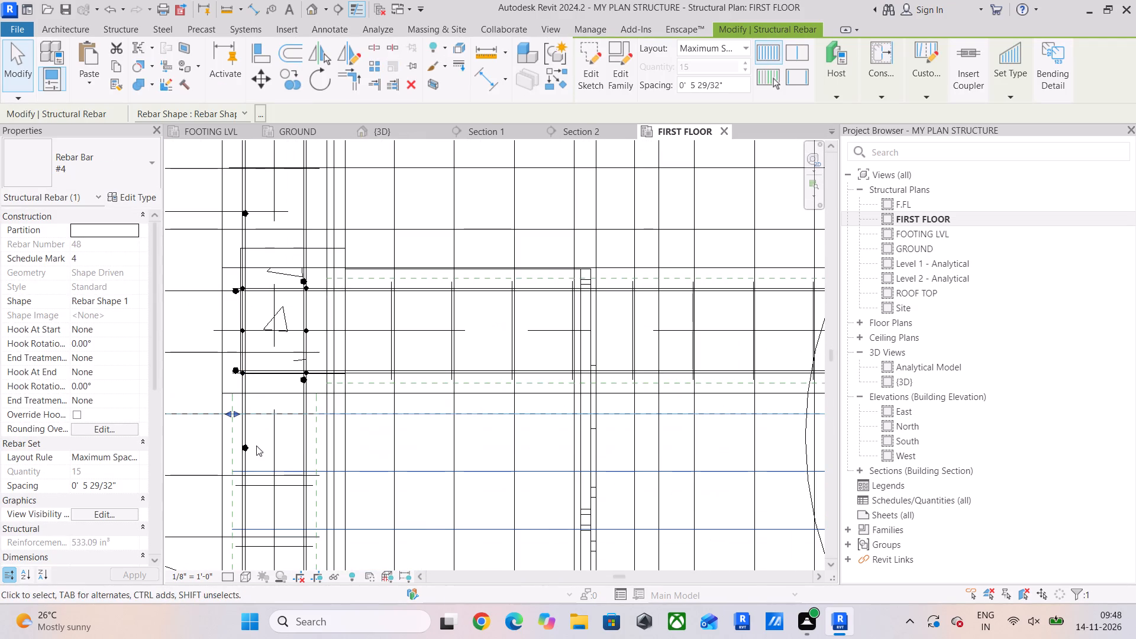
Extend both ends of the lower vertical beam's #5 T1 stirrup set to the outermost #4 slab bars near the beam junctions.
click(266, 490)
middle_drag(270, 488, 334, 423)
scroll(327, 413, up, 4)
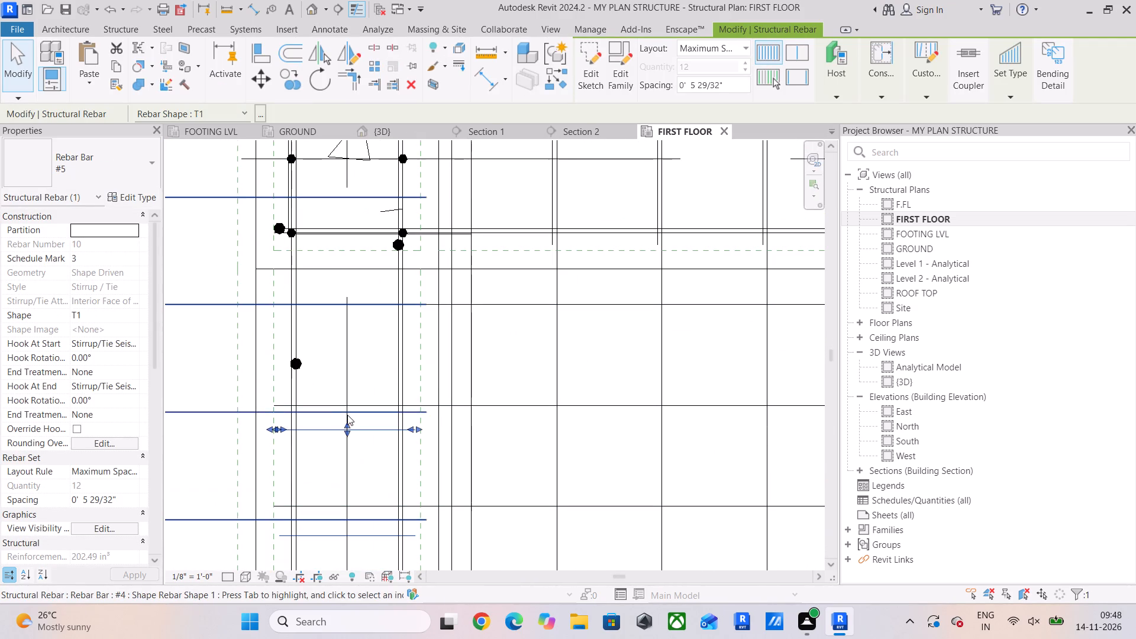
drag(347, 422, 366, 308)
scroll(364, 384, down, 5)
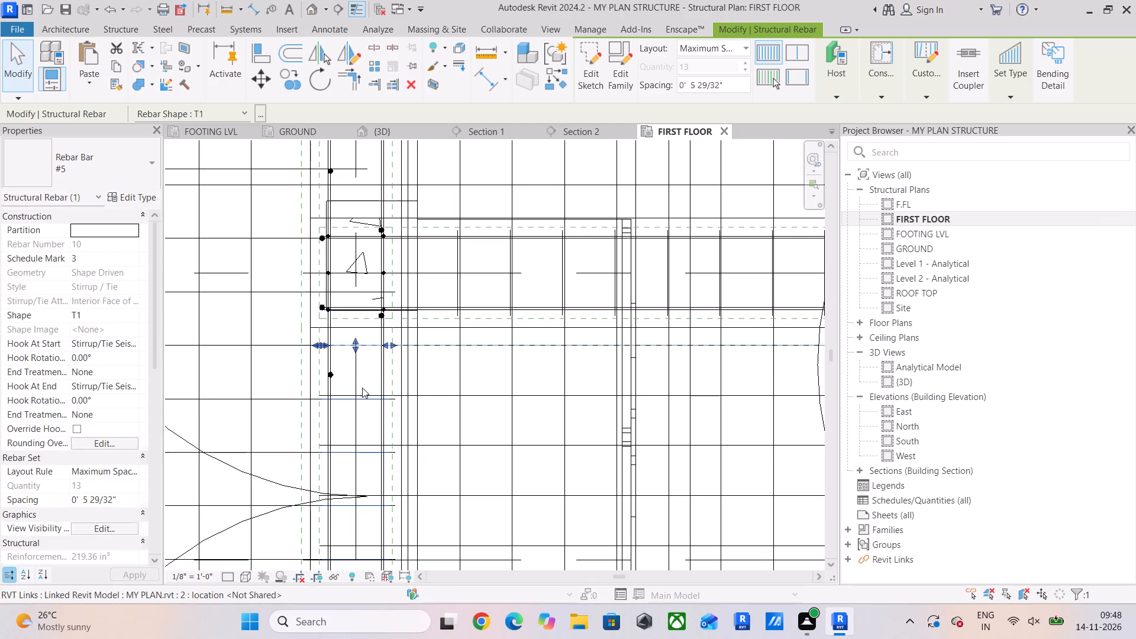
middle_drag(347, 428, 362, 229)
scroll(362, 410, down, 5)
middle_drag(362, 412, 372, 253)
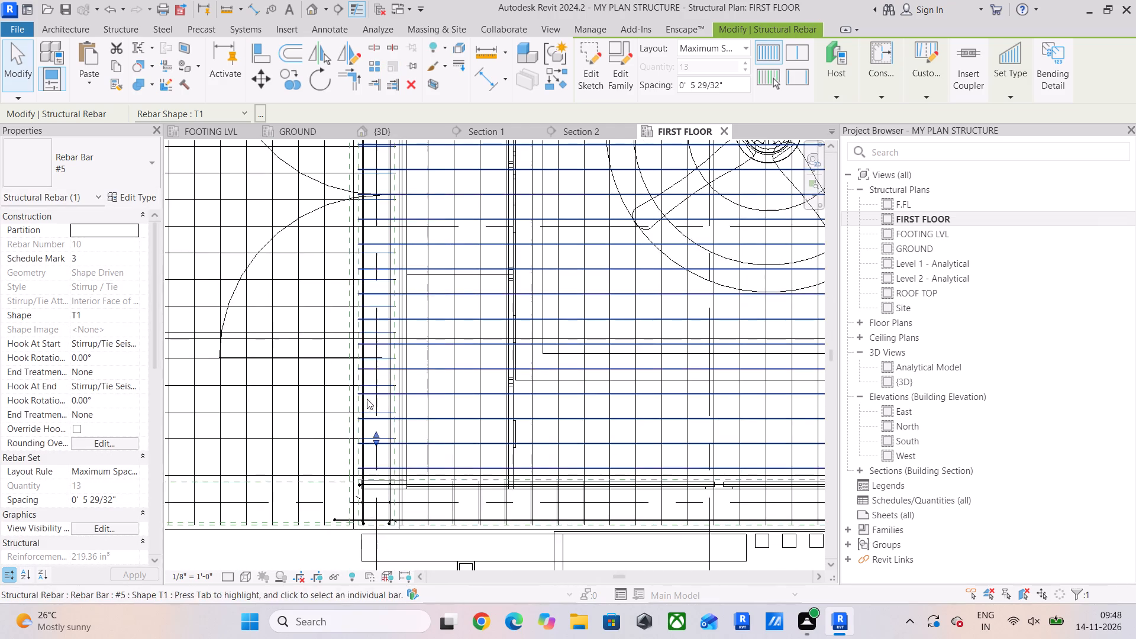
scroll(377, 474, up, 5)
drag(373, 408, 375, 416)
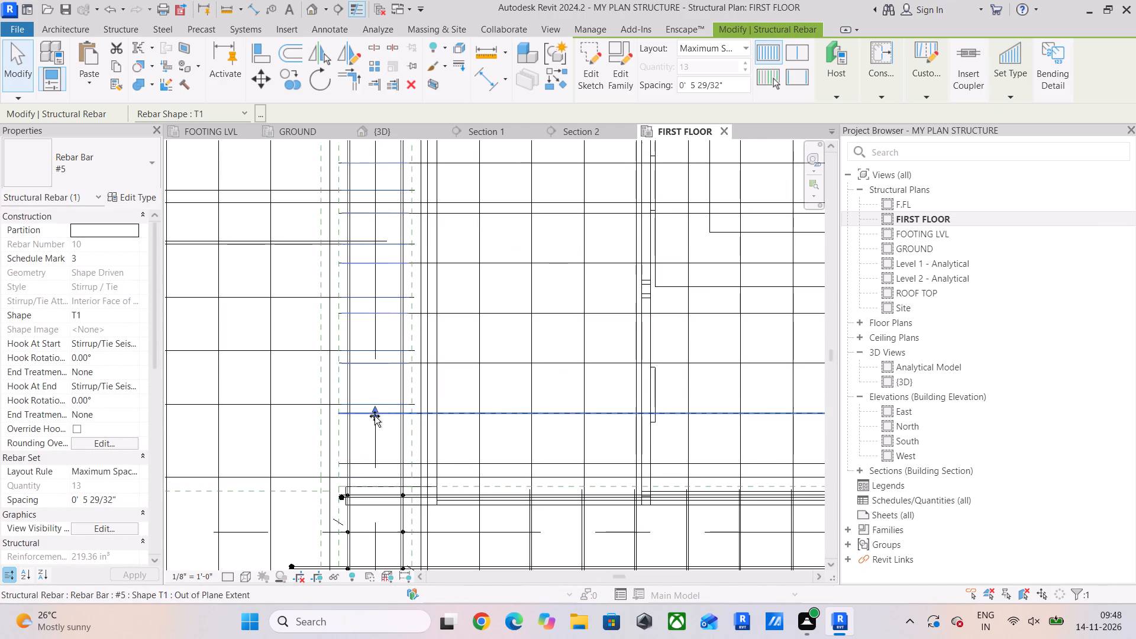
drag(375, 416, 375, 466)
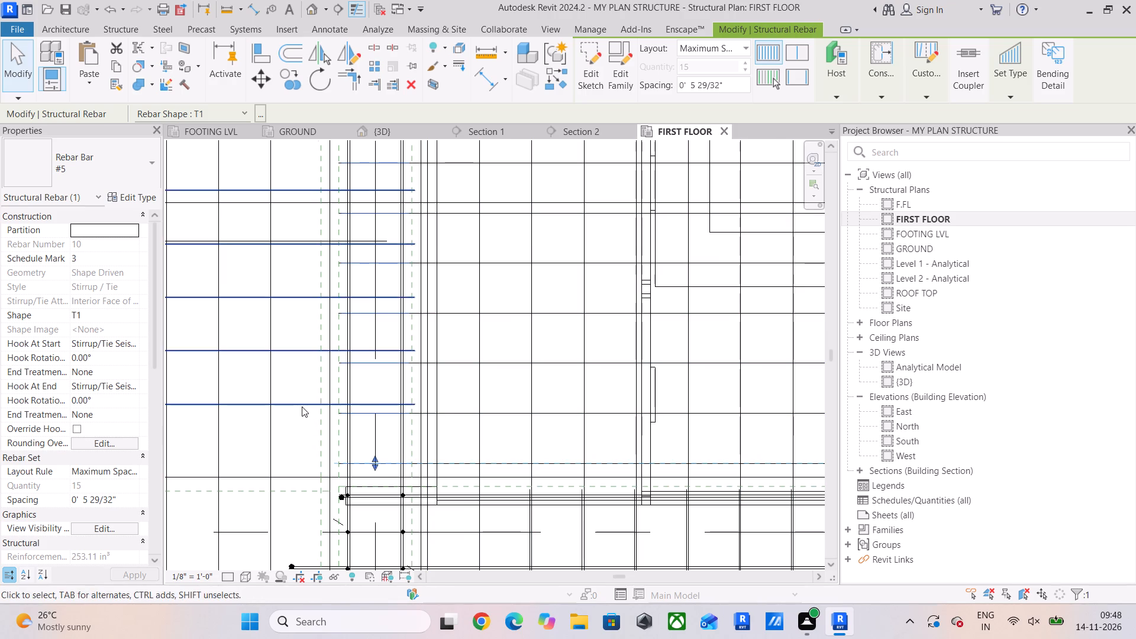
Extend the lower end of the neighbouring #4 horizontal slab bar set by one bar spacing towards the edge beam.
scroll(302, 406, down, 4)
middle_drag(302, 406, 514, 406)
click(482, 408)
scroll(395, 443, down, 3)
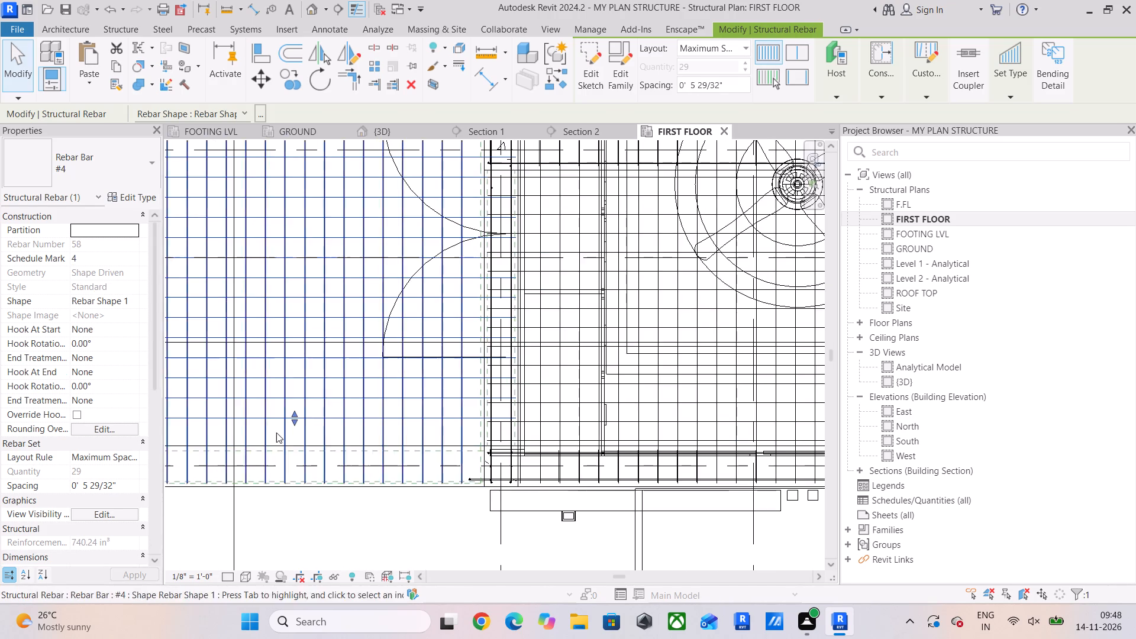
scroll(275, 432, up, 4)
drag(308, 411, 314, 443)
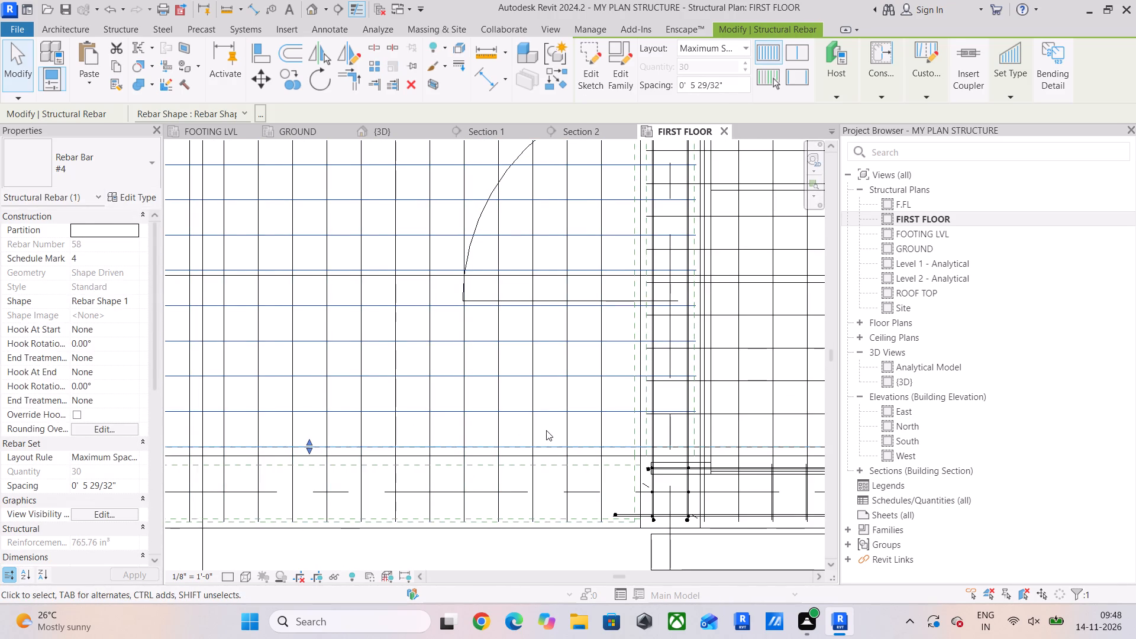
click(546, 430)
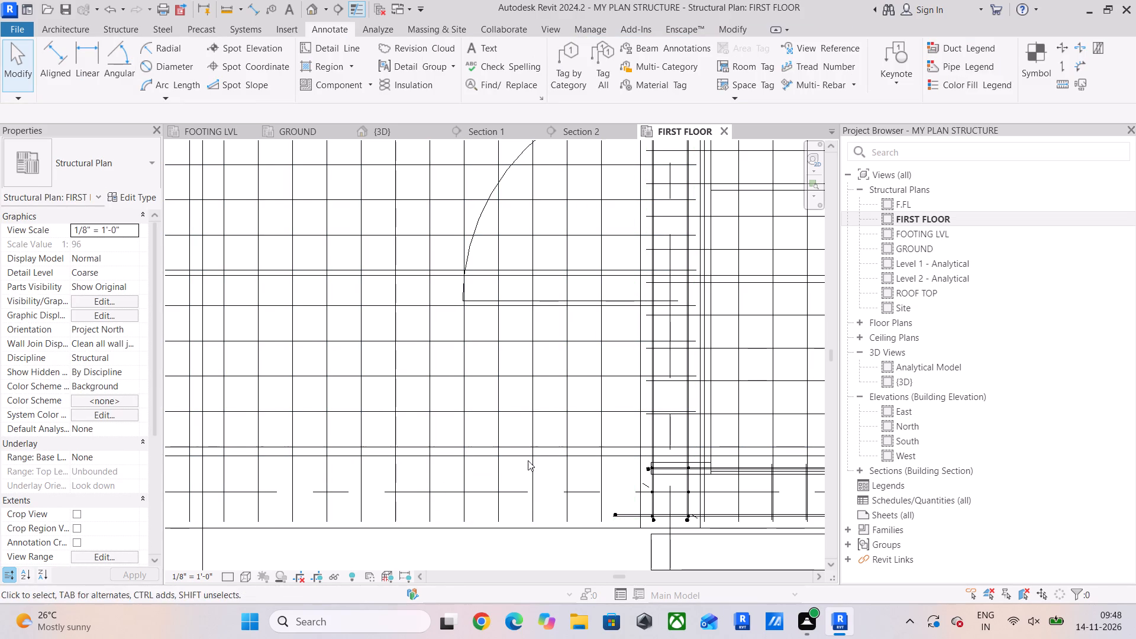
Draw a thin detail line about 0' 5 29/32" long between the last two horizontal #4 bars as a spacing guide.
click(331, 51)
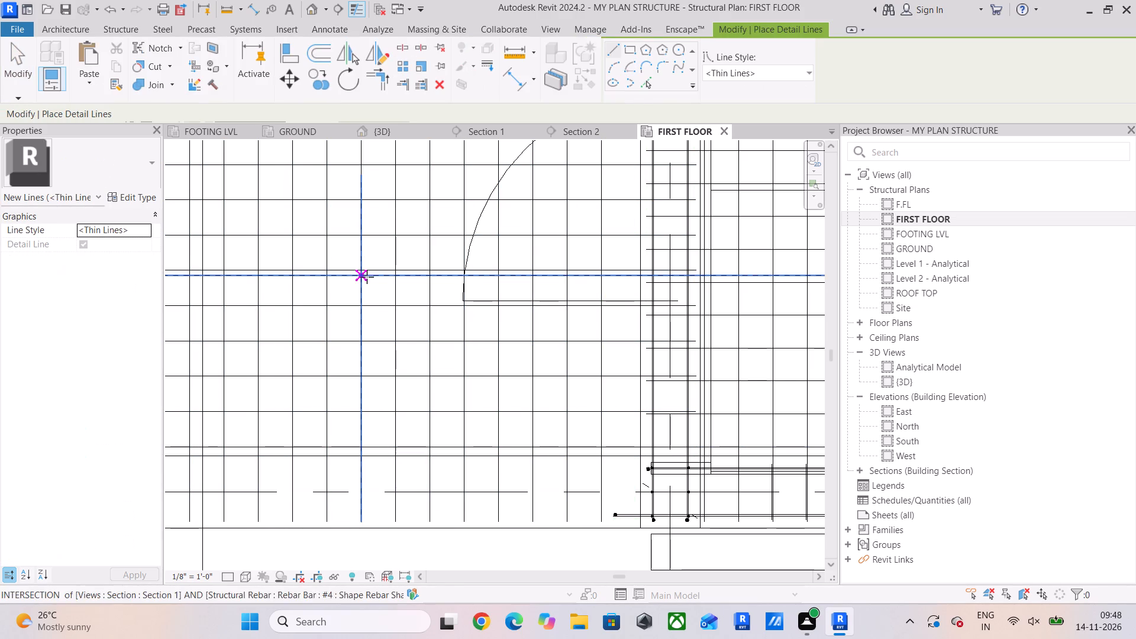
scroll(369, 447, up, 4)
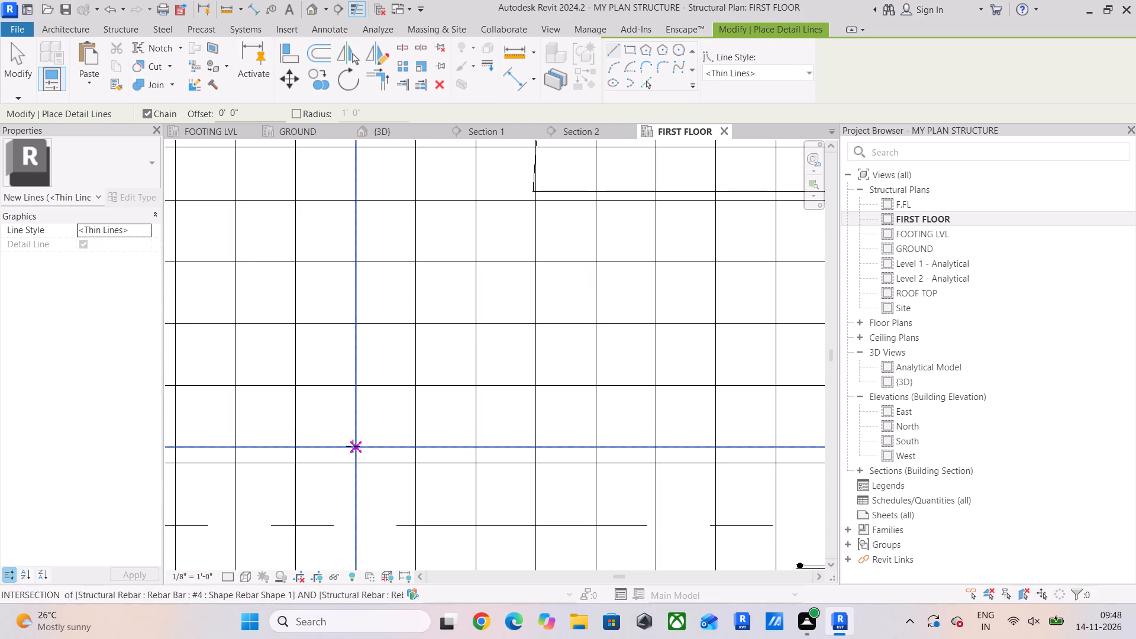
click(353, 446)
click(358, 386)
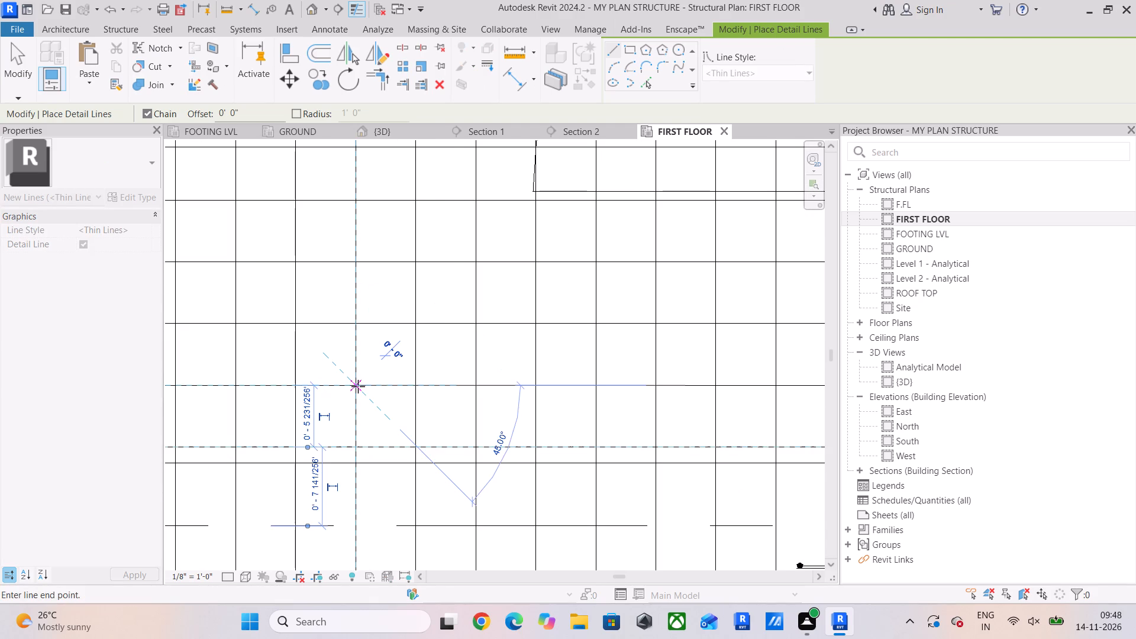
key(Escape)
key(Escape)
Copy the spacing guide line twice, end to end, down across the edge beam.
click(357, 418)
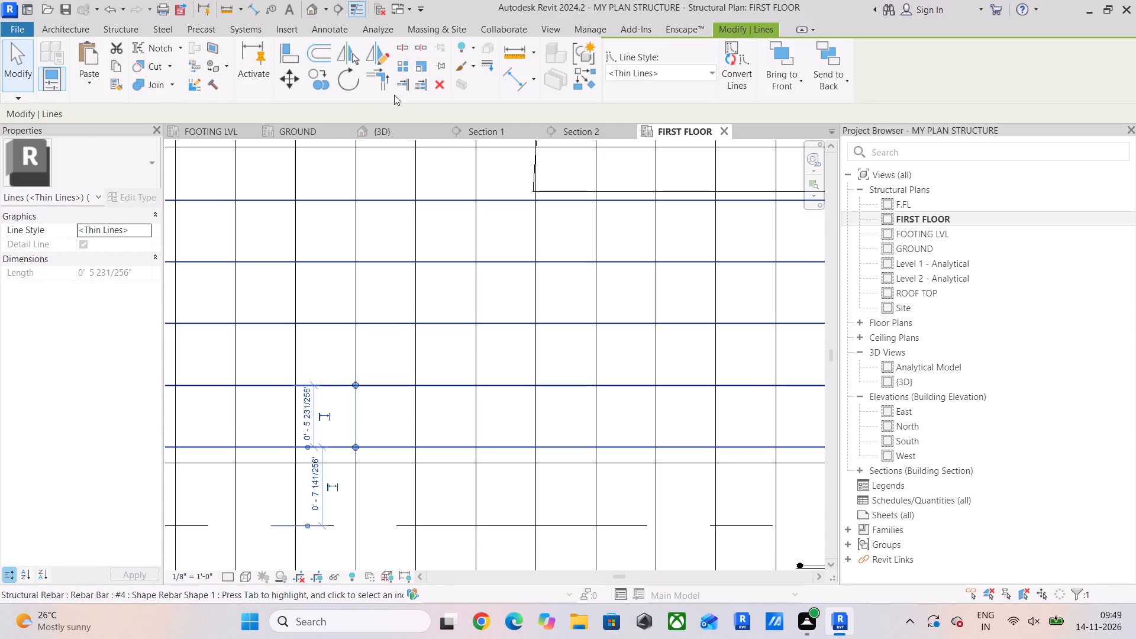
click(319, 80)
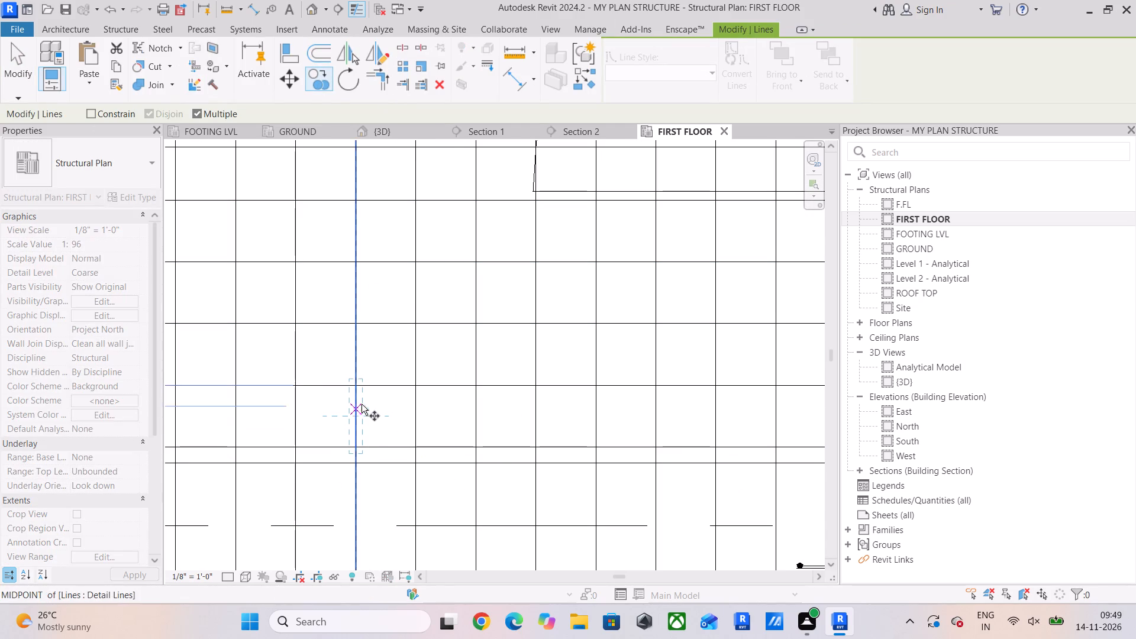
click(359, 386)
click(358, 448)
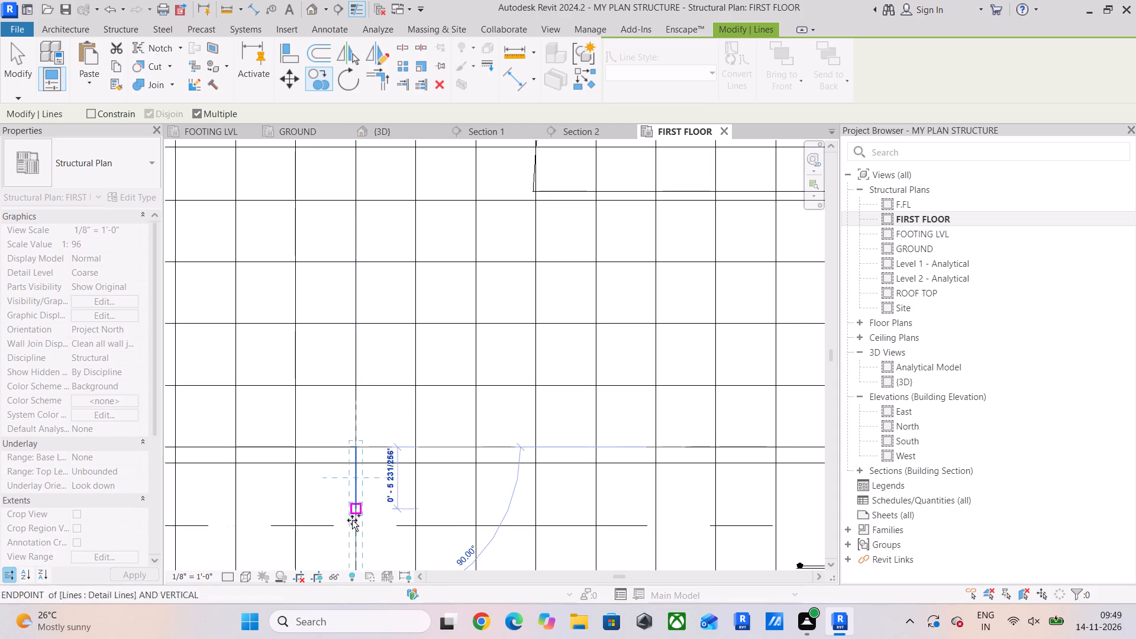
click(355, 512)
middle_drag(358, 509, 374, 347)
key(Escape)
key(Escape)
Draw a 0'-3" horizontal detail line from the lower end of the last copied guide to mark the final bar position.
click(405, 281)
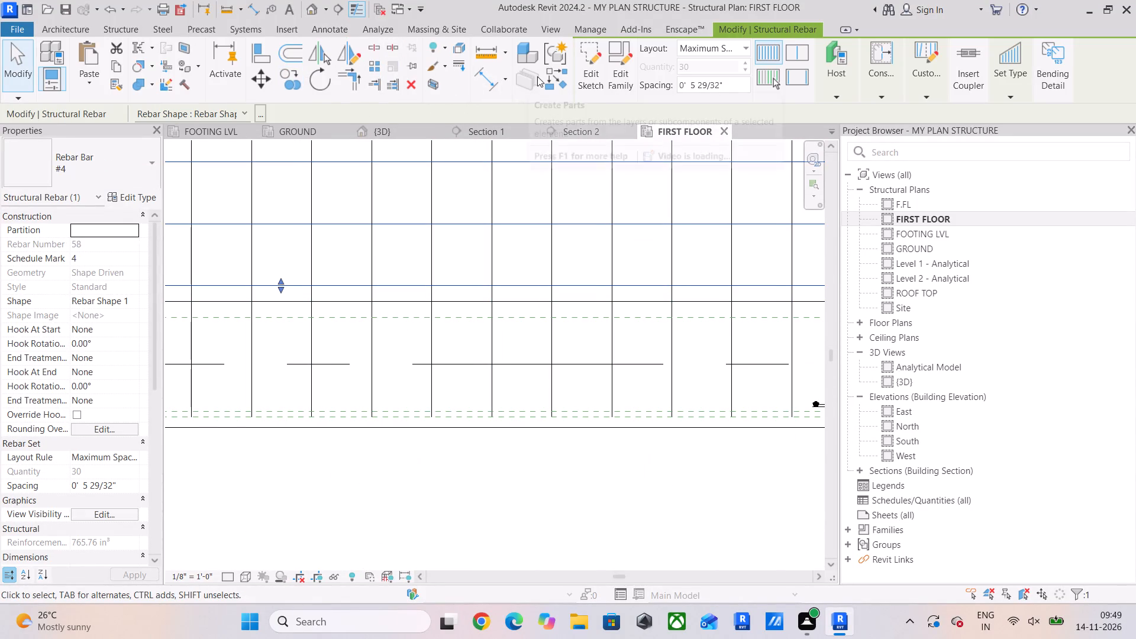
click(328, 31)
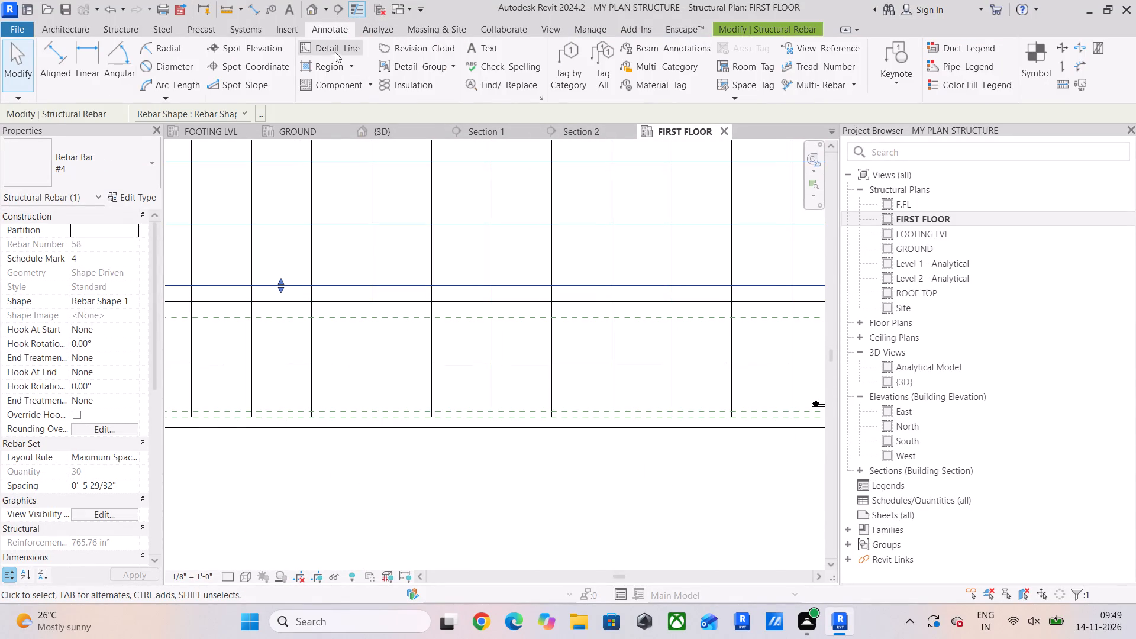
click(332, 47)
click(371, 414)
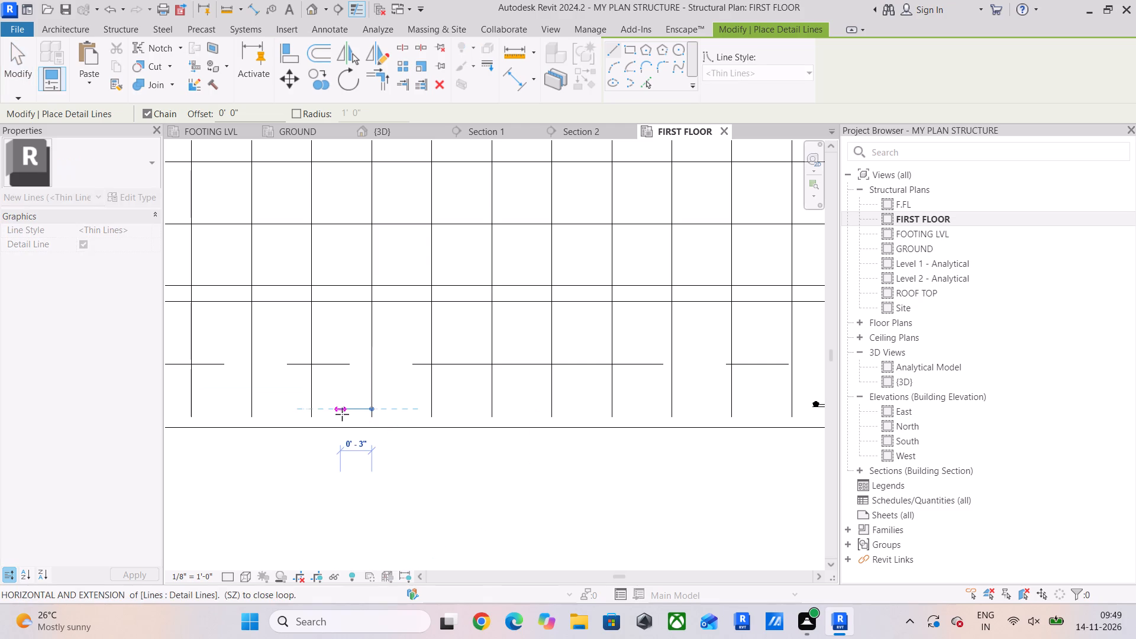
click(339, 414)
key(Escape)
key(Escape)
Extend the #4 horizontal slab bar set by two bar spacings to the marker line inside the edge beam.
click(340, 285)
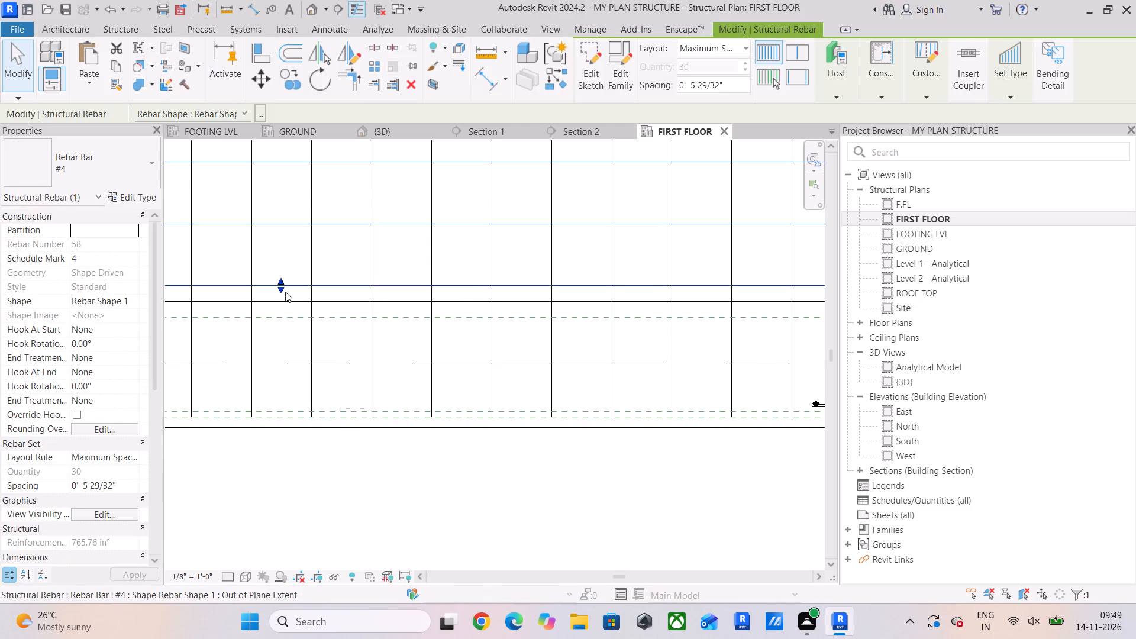
drag(280, 287, 305, 414)
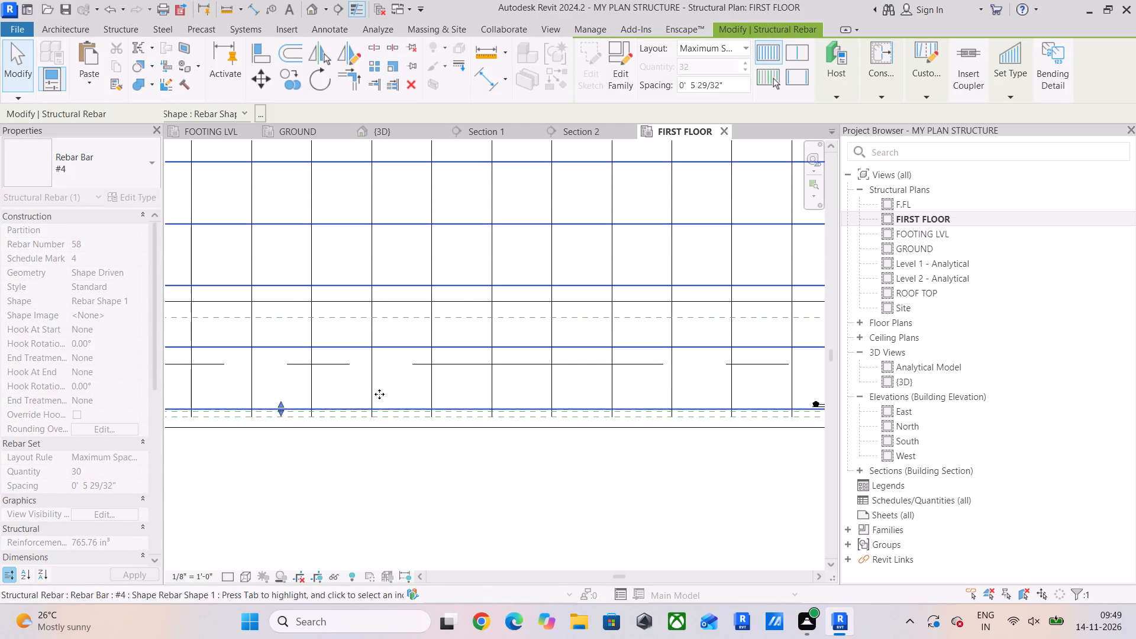
key(Escape)
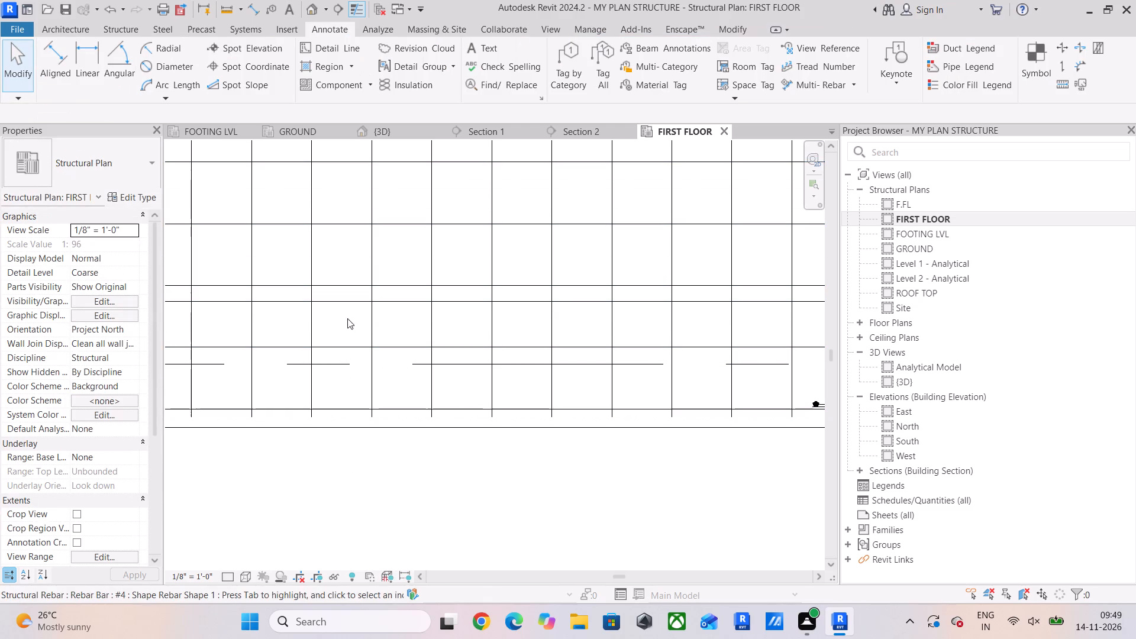
scroll(469, 322, down, 4)
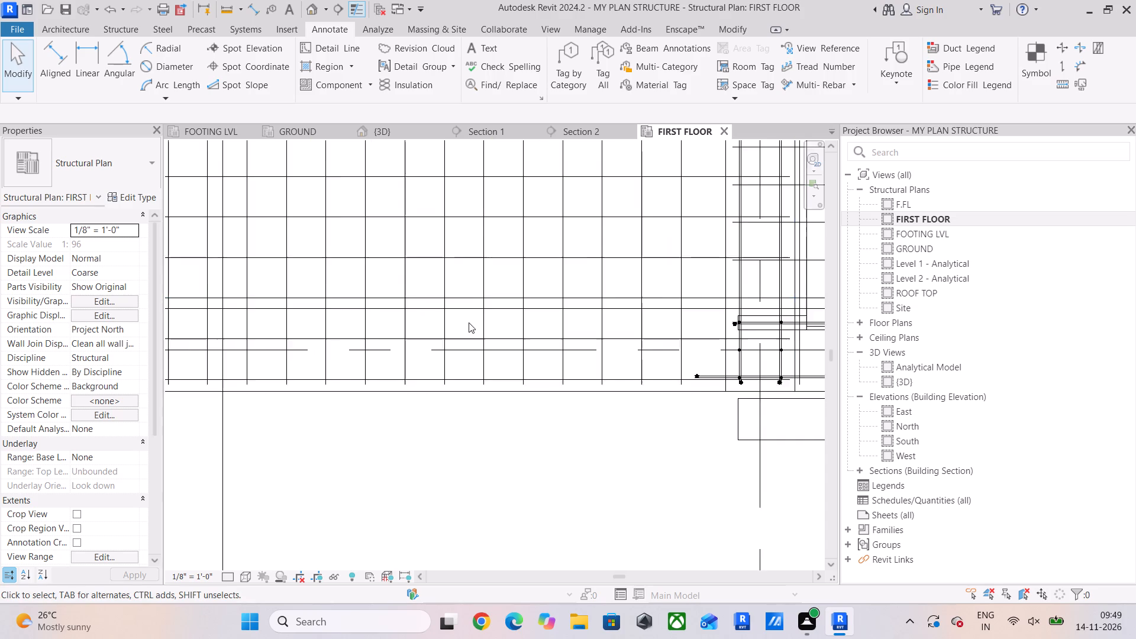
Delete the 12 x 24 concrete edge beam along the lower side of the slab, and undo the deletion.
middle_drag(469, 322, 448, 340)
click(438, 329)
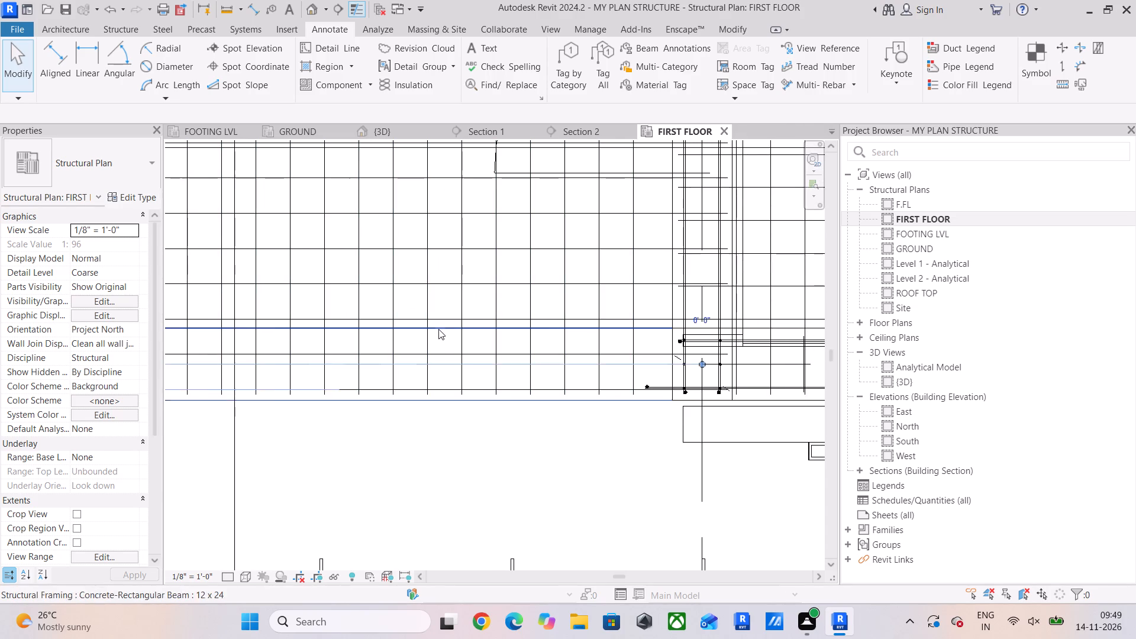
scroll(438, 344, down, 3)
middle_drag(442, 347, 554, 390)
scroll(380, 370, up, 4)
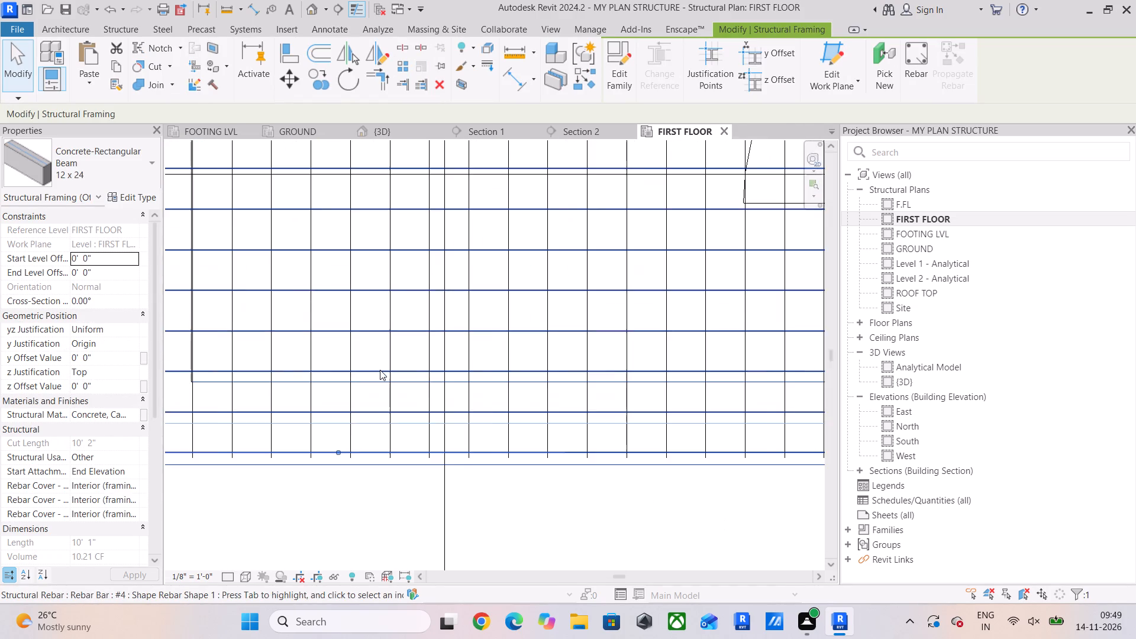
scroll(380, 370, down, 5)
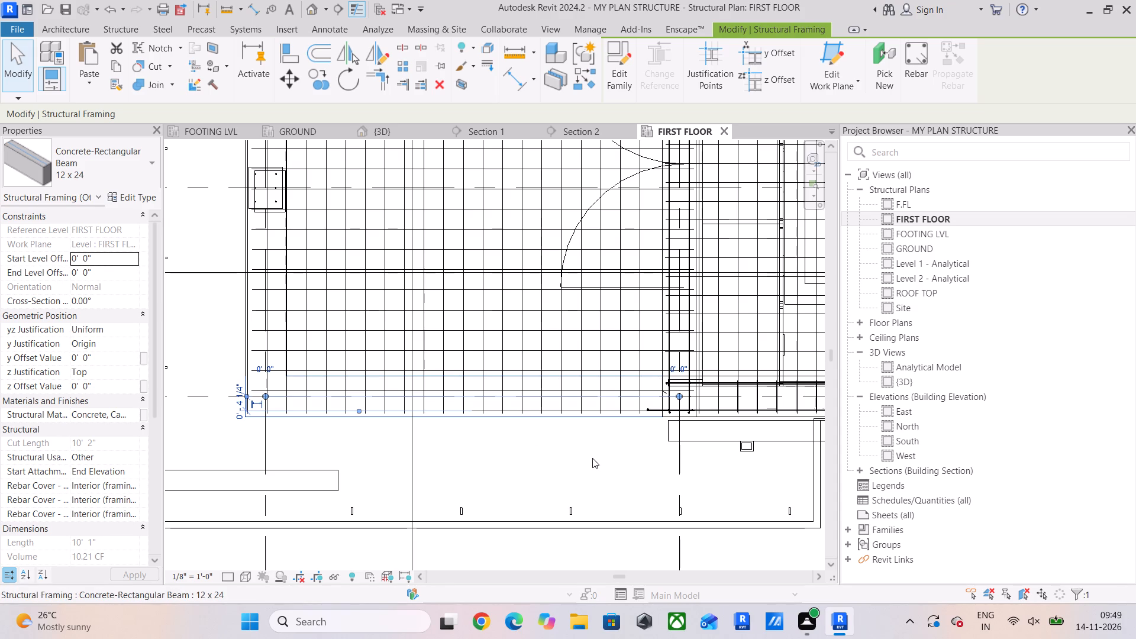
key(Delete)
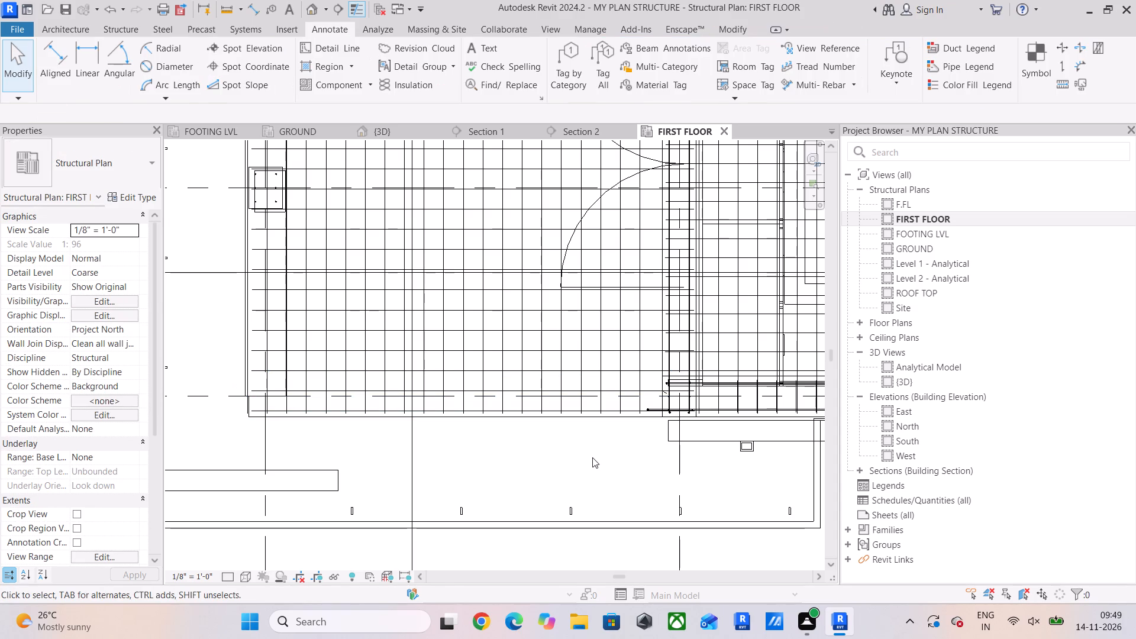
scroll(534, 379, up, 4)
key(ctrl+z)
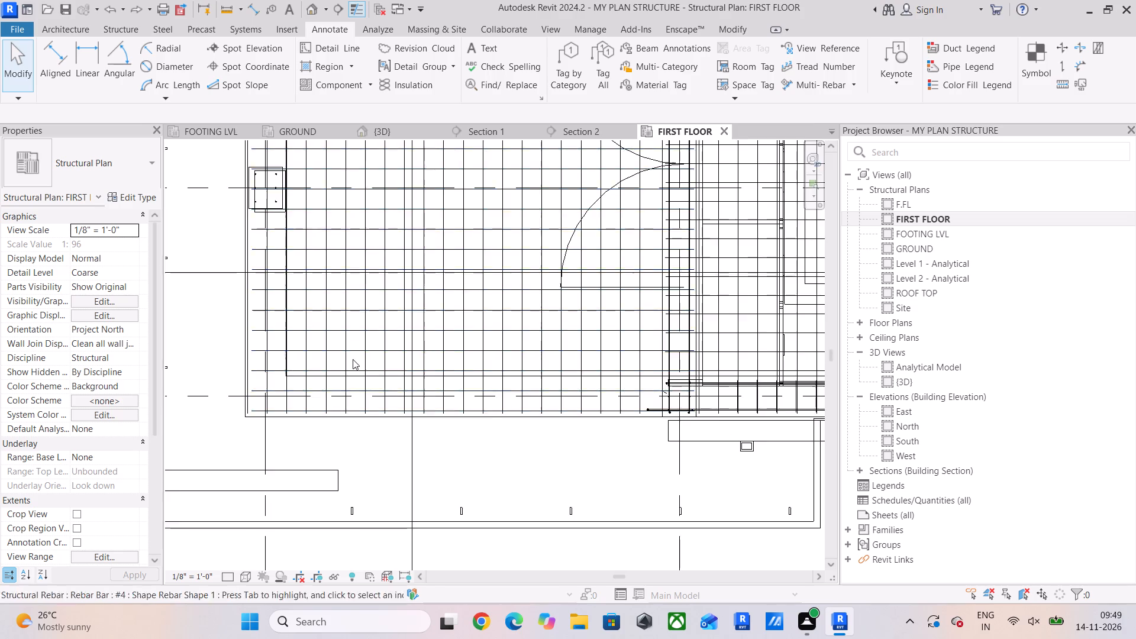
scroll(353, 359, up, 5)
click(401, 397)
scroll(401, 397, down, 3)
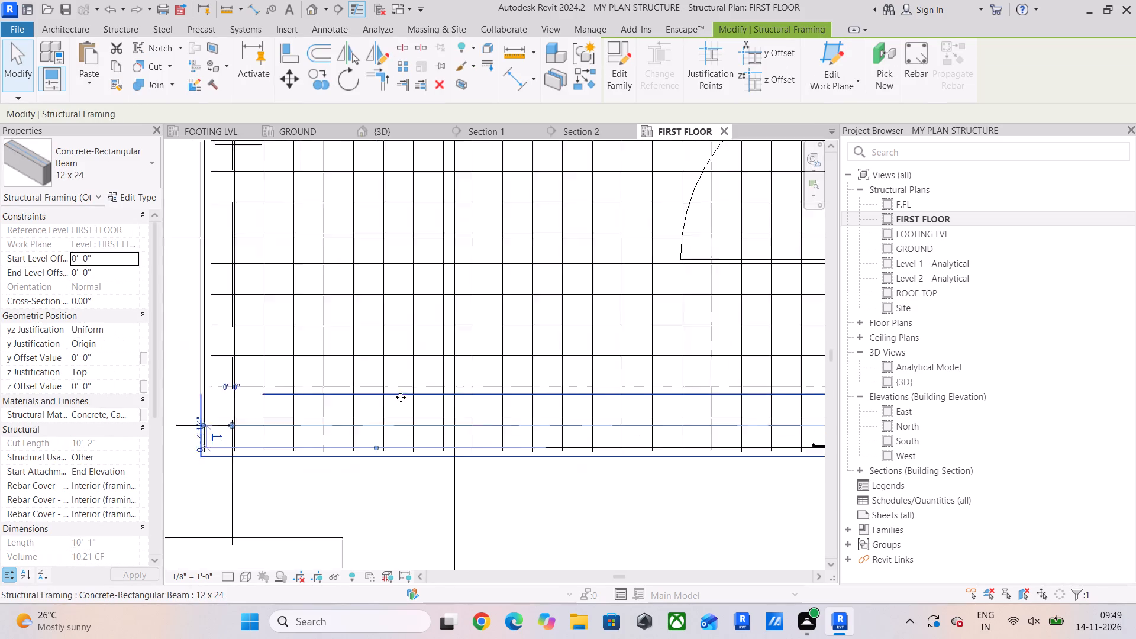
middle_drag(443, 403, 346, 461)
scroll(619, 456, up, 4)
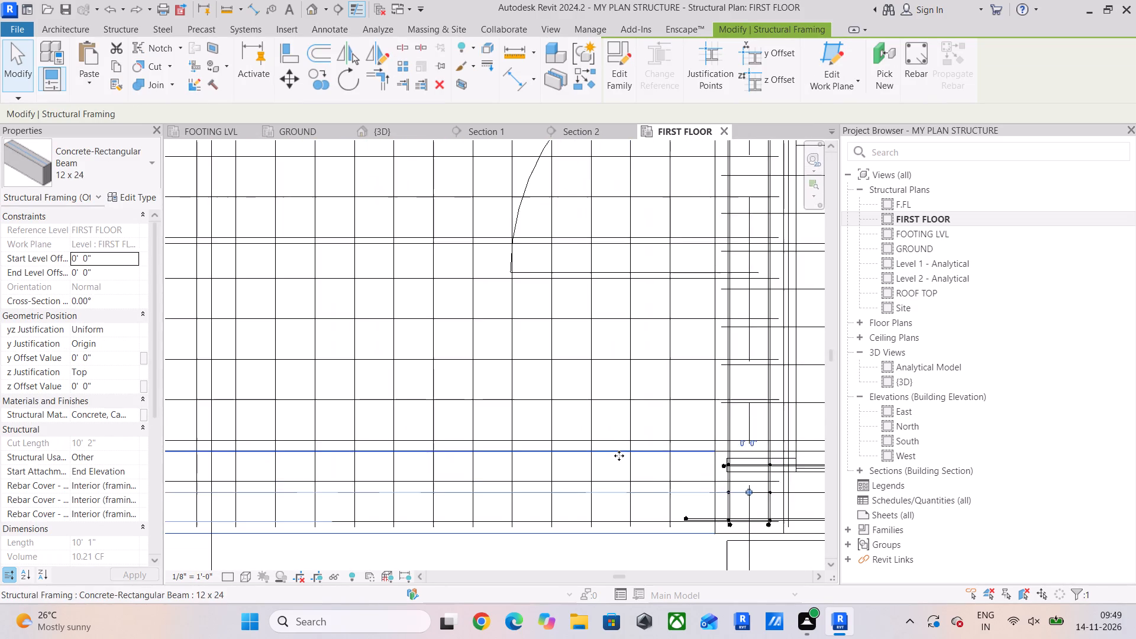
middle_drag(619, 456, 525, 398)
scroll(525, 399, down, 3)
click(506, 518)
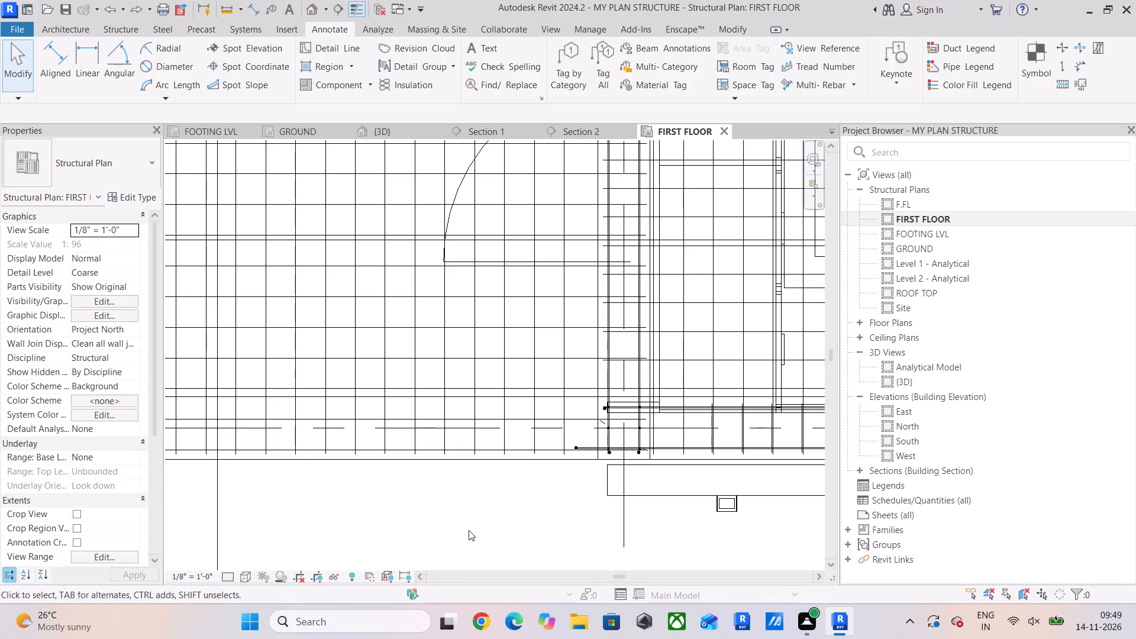
Pull in the upper end of the #4 horizontal bar set just below the cross beam, reducing the set to 14 bars.
scroll(477, 521, up, 6)
middle_drag(515, 492, 366, 636)
middle_drag(451, 482, 394, 528)
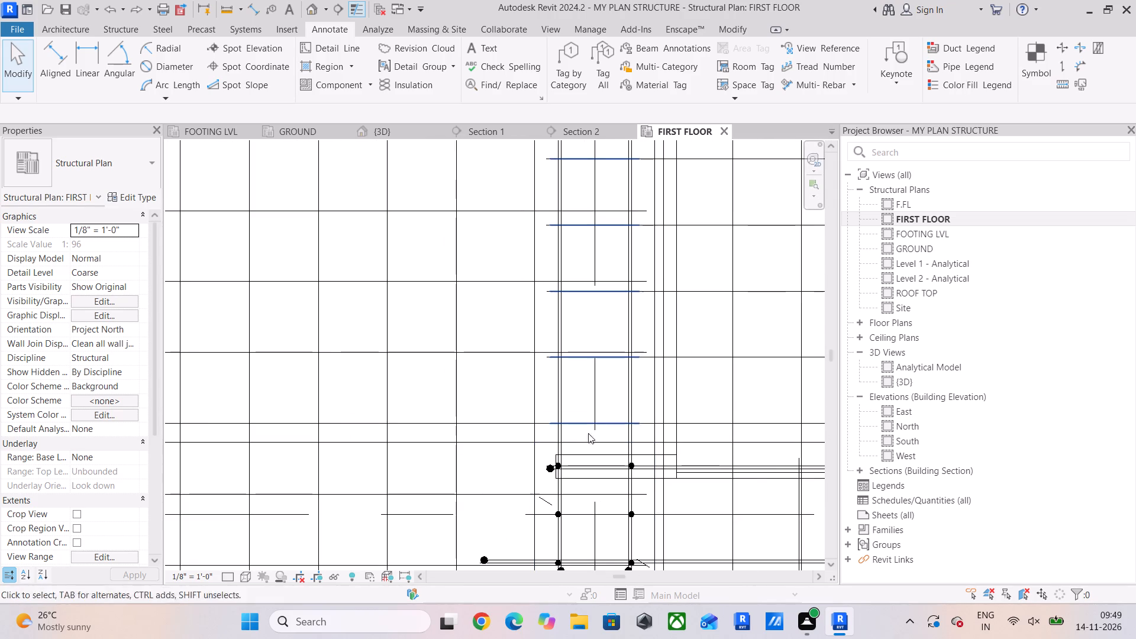
click(592, 364)
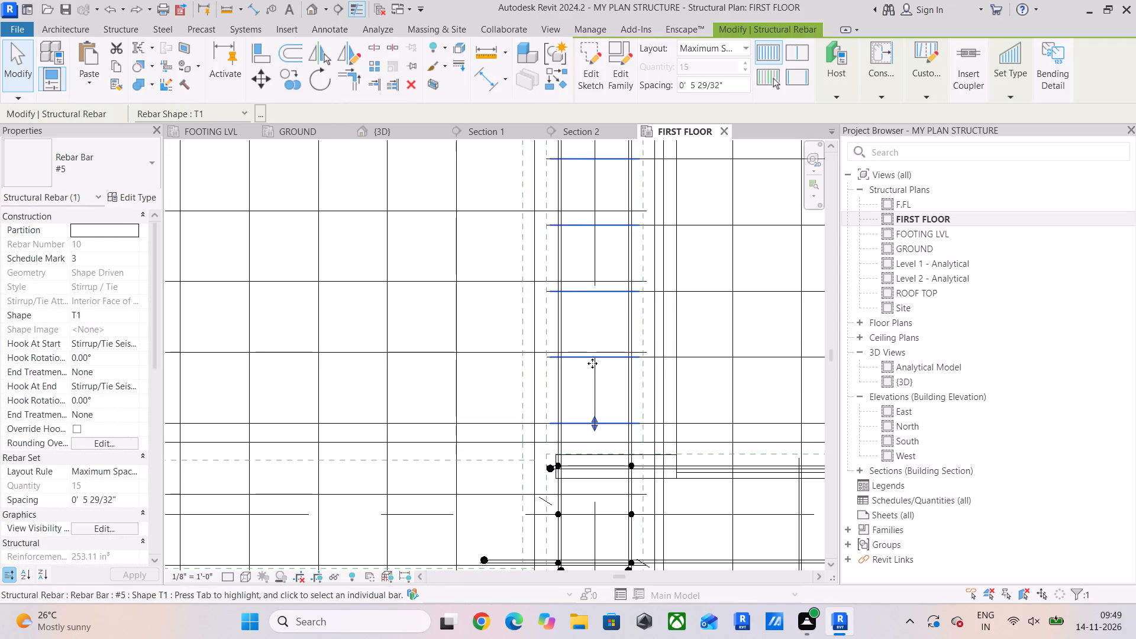
middle_drag(592, 363, 531, 418)
click(618, 417)
middle_drag(644, 430, 508, 448)
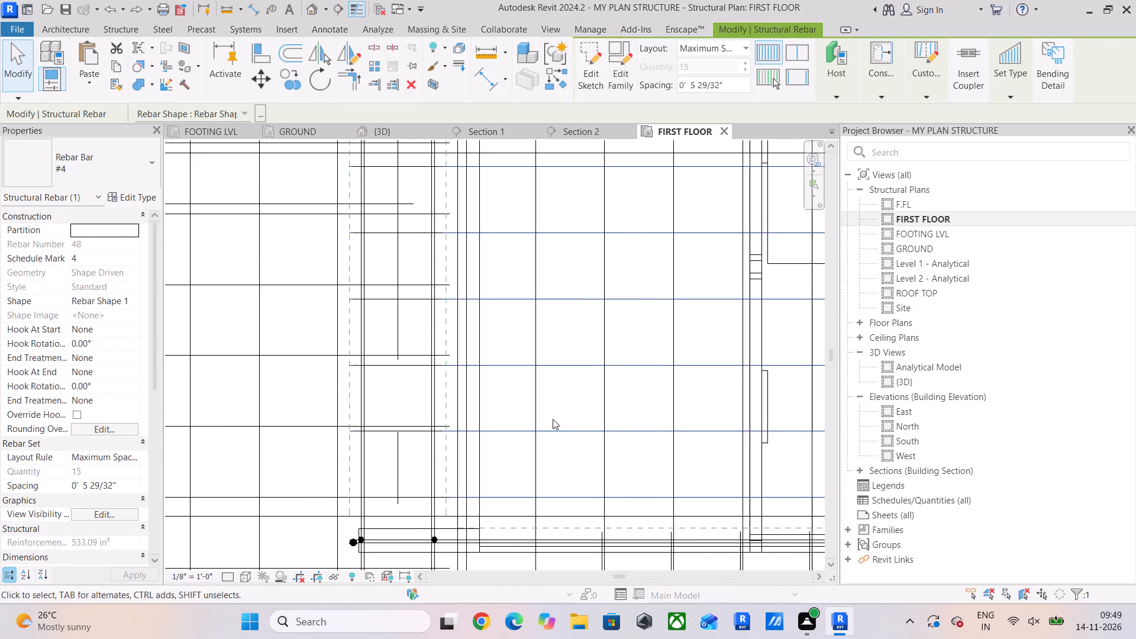
scroll(553, 419, down, 3)
middle_drag(560, 417, 545, 521)
scroll(558, 496, down, 4)
middle_drag(566, 485, 552, 574)
scroll(582, 356, up, 4)
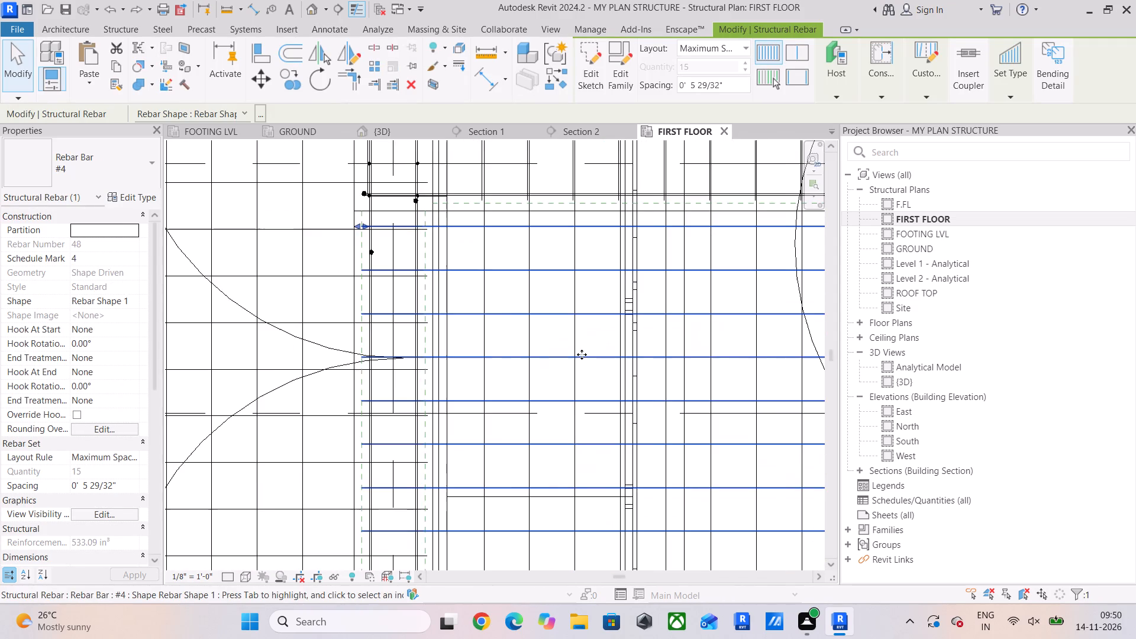
middle_drag(581, 354, 512, 489)
scroll(560, 460, down, 4)
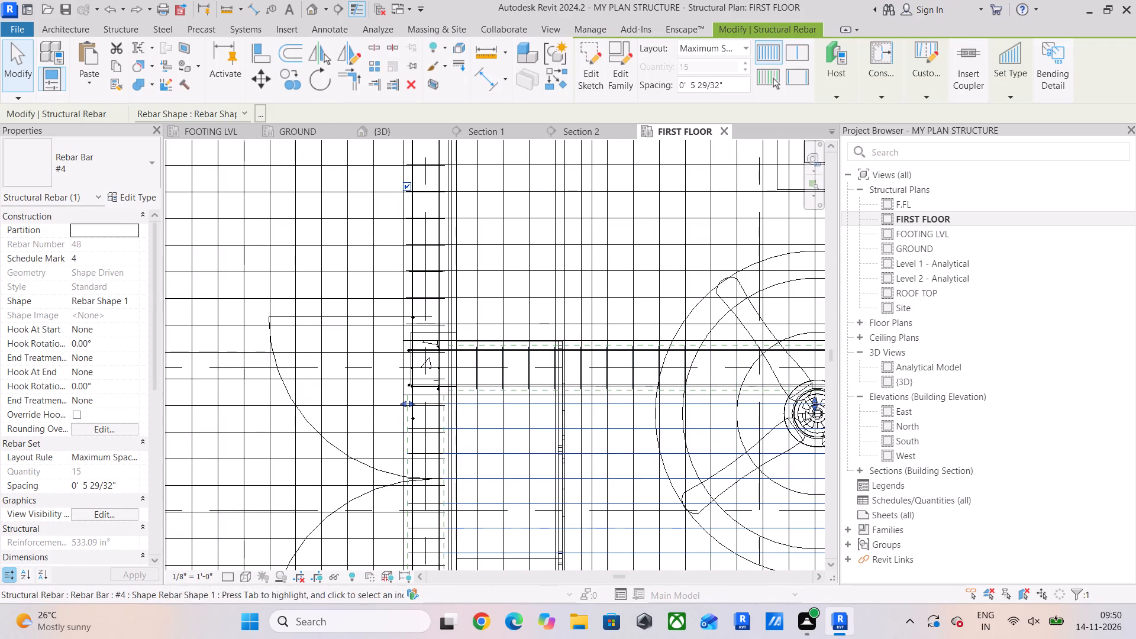
click(813, 409)
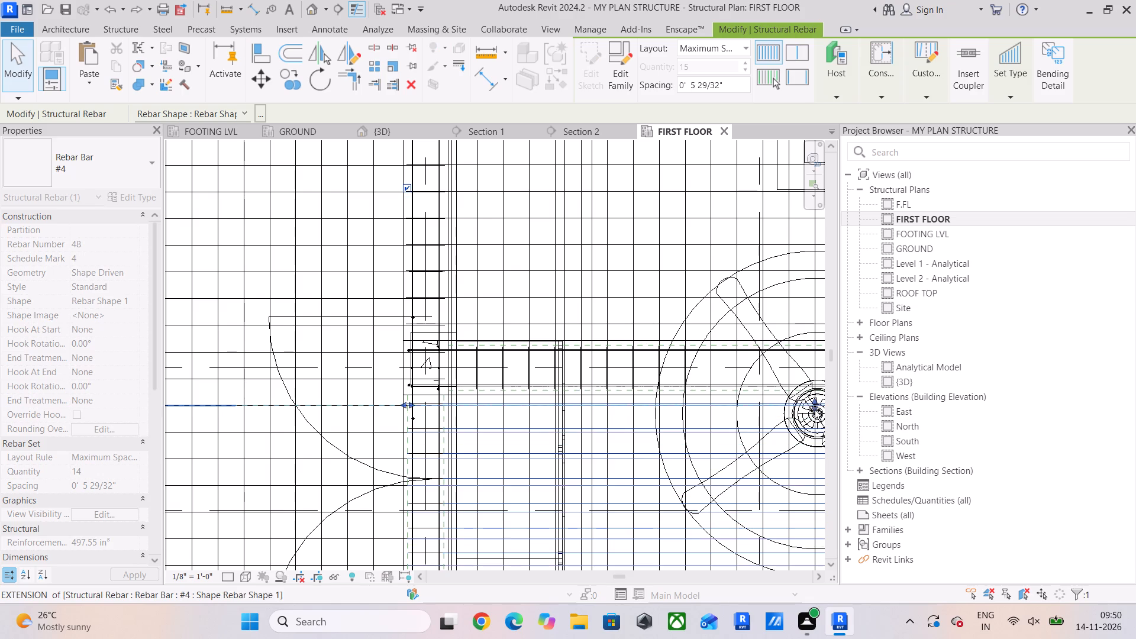
scroll(483, 412, up, 5)
scroll(370, 393, up, 4)
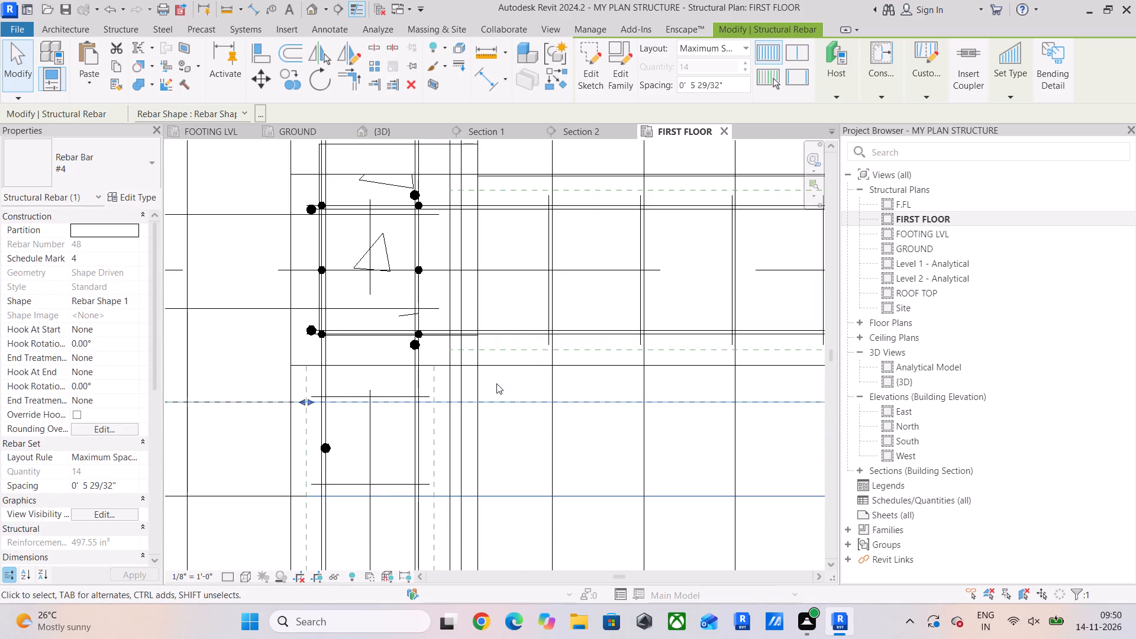
Pull in the upper end of the vertical beam's #5 stirrup set below the cross beam junction, reducing it to 14 stirrups.
click(496, 383)
click(380, 390)
click(369, 399)
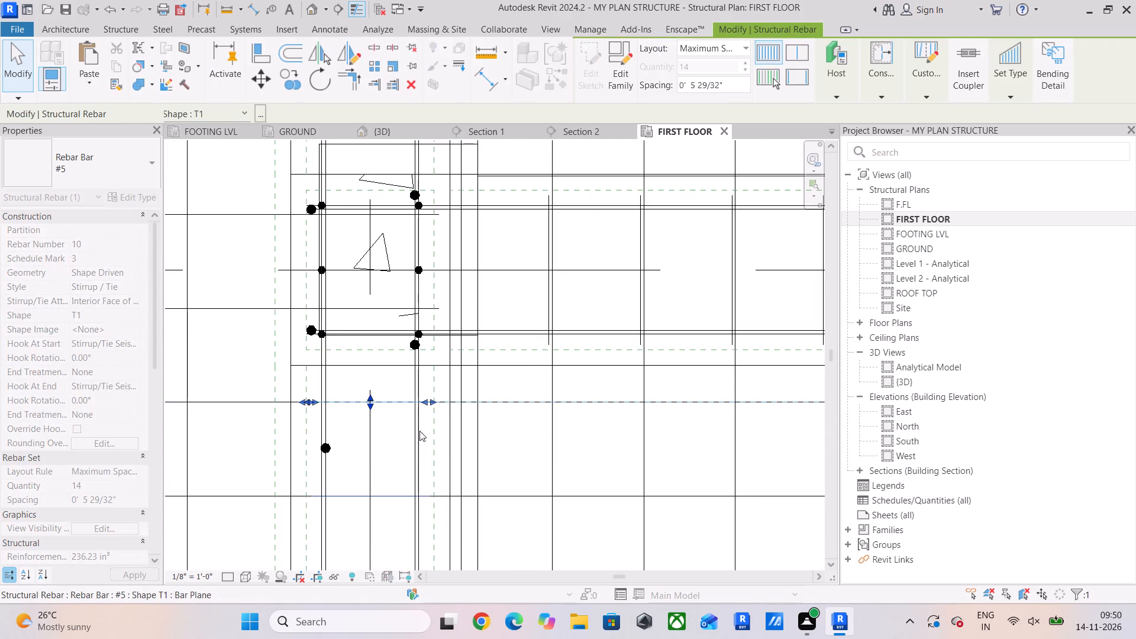
Examine the lower end of the #5 stirrup set and the surrounding bars where the vertical beam meets the edge beam.
scroll(464, 429, down, 4)
middle_drag(465, 428, 461, 289)
scroll(461, 318, down, 5)
middle_drag(469, 406, 465, 171)
scroll(440, 405, up, 5)
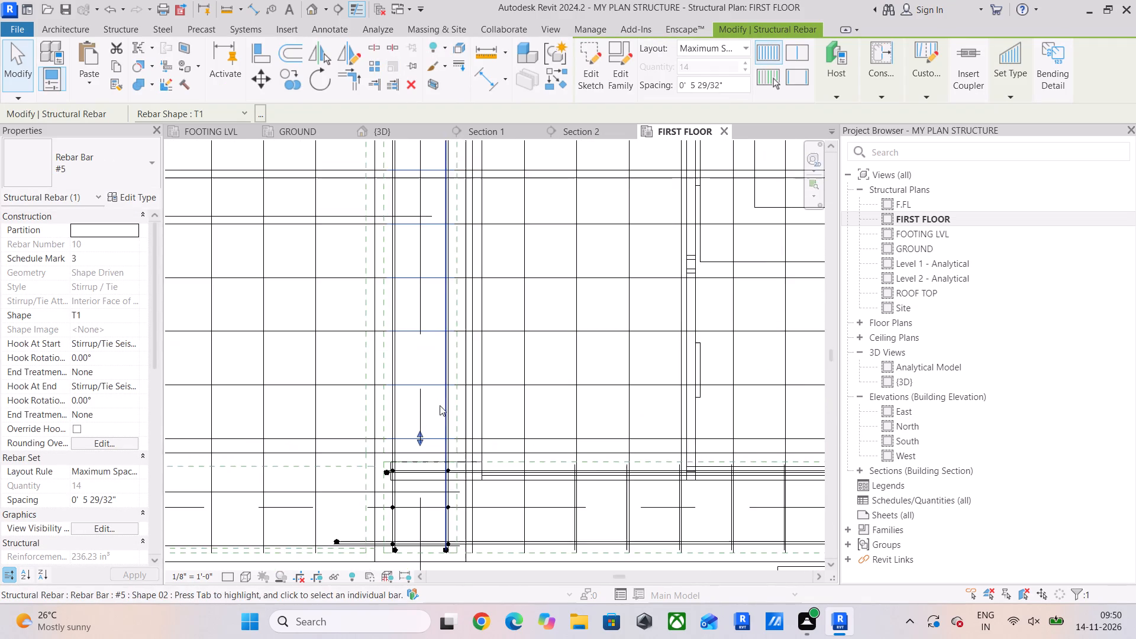
scroll(404, 458, up, 3)
click(442, 372)
scroll(444, 428, down, 4)
middle_drag(456, 447, 469, 390)
scroll(374, 473, up, 5)
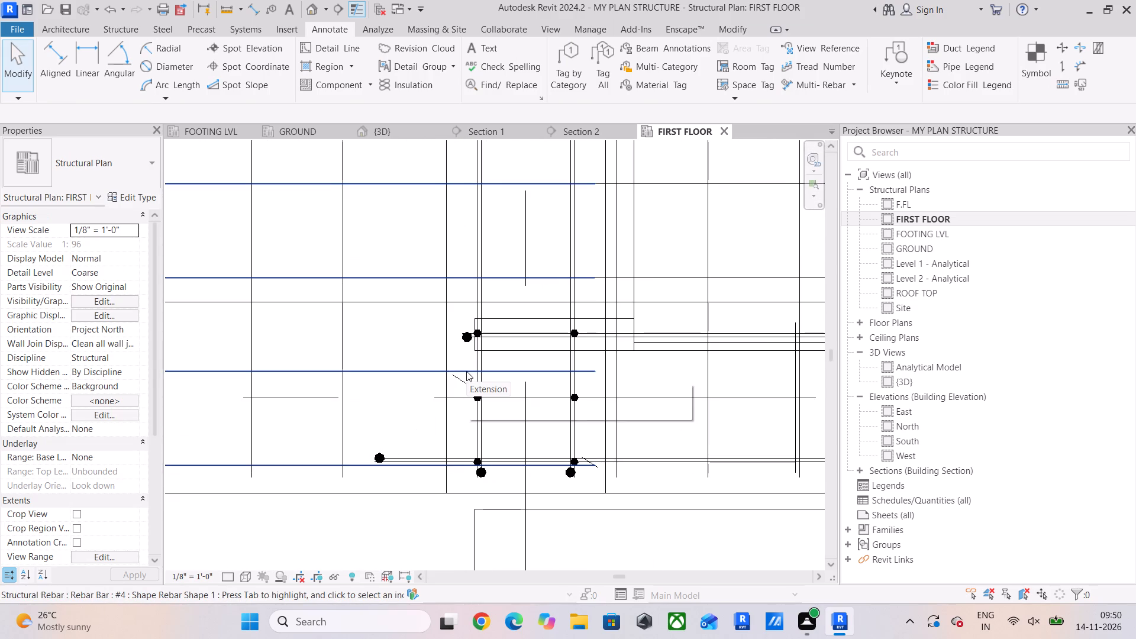
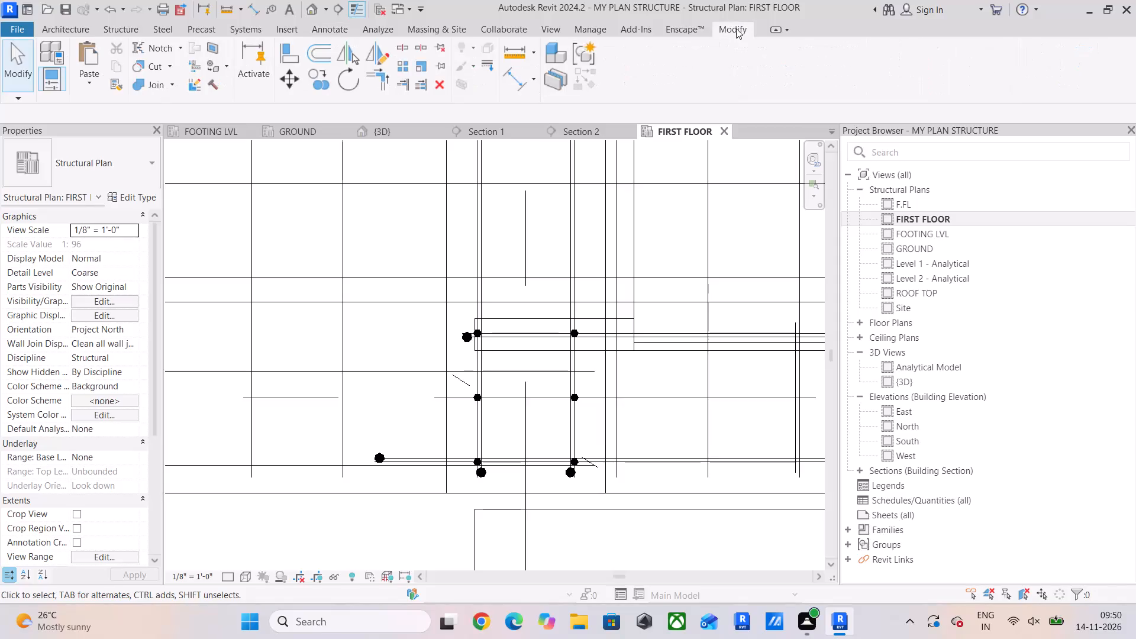
Align the starts of the edge beam's lower #5 horizontal bars with the start of its upper #5 bar at the column.
click(285, 52)
scroll(539, 429, up, 2)
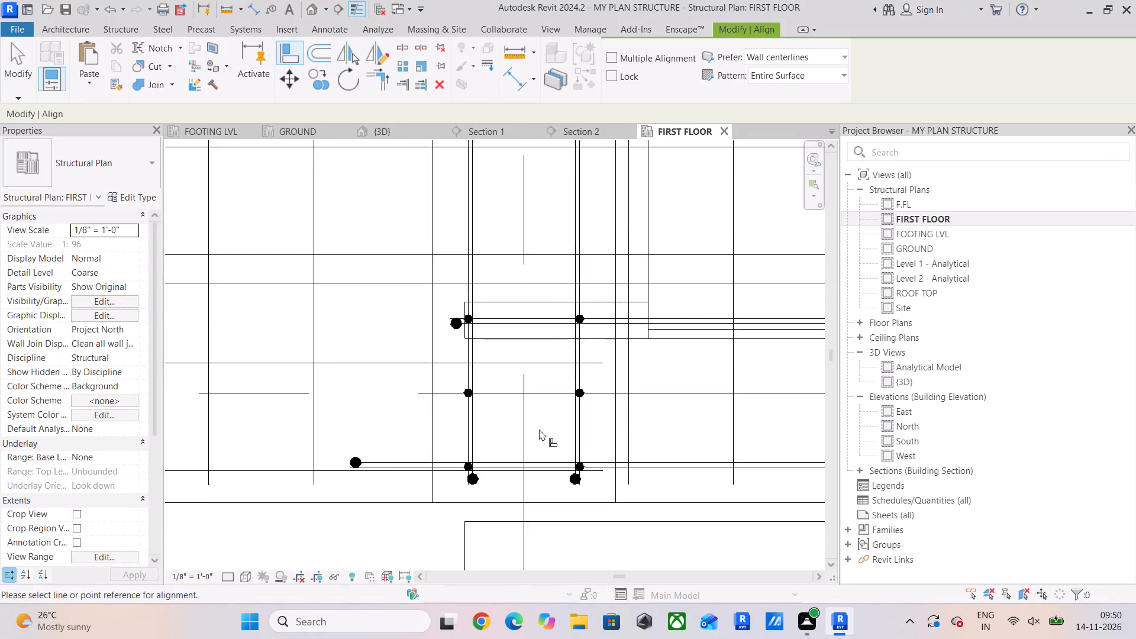
scroll(539, 429, up, 3)
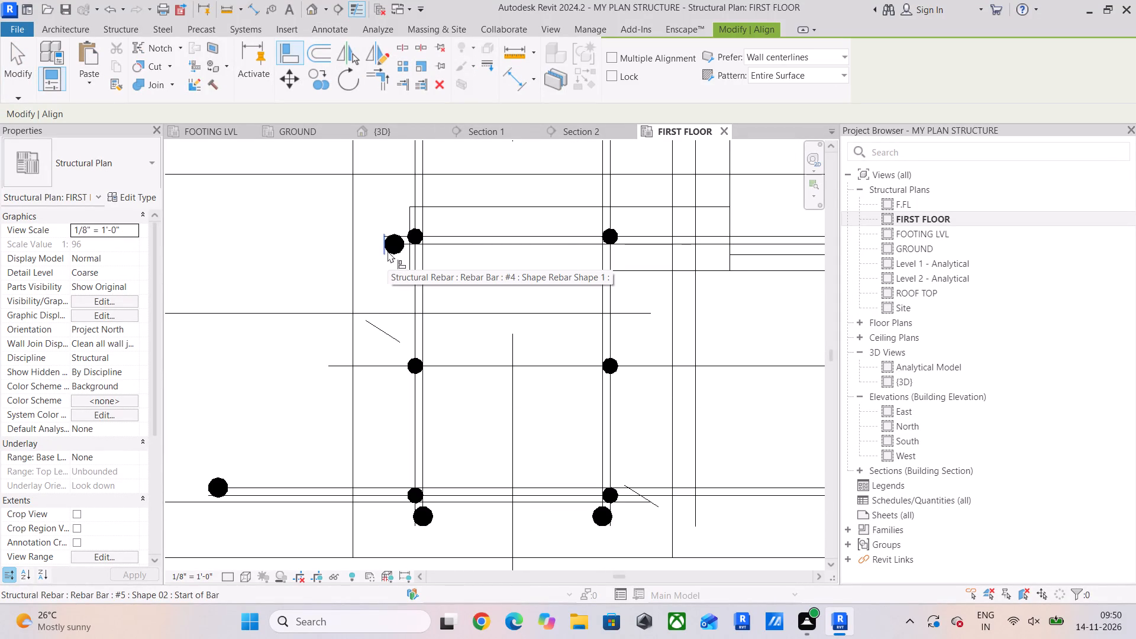
click(388, 251)
click(203, 478)
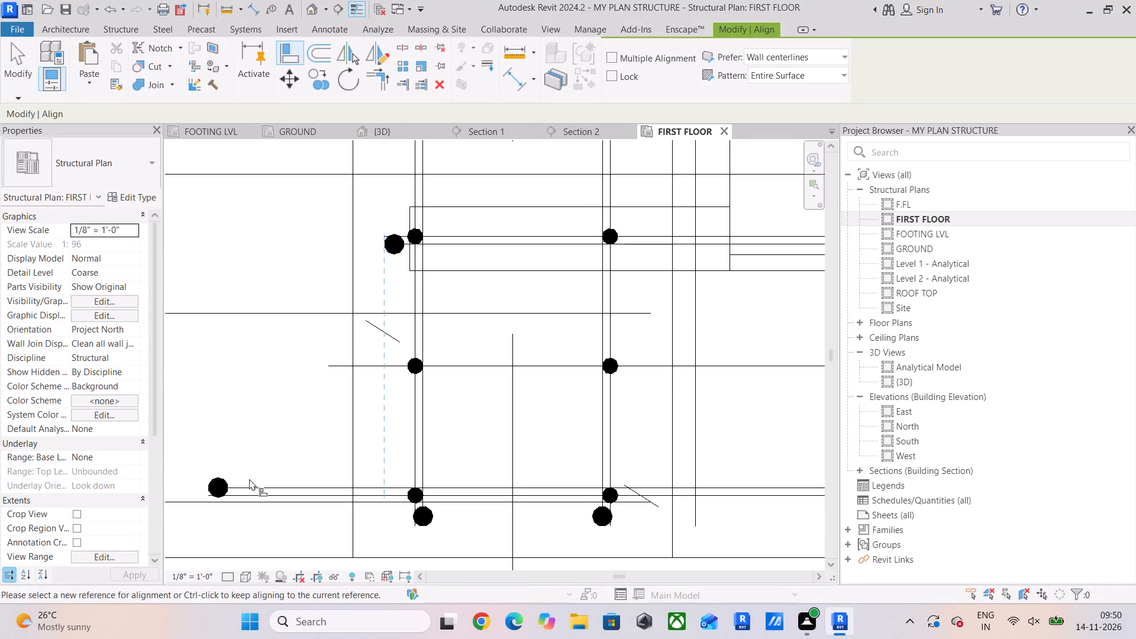
click(384, 241)
click(209, 485)
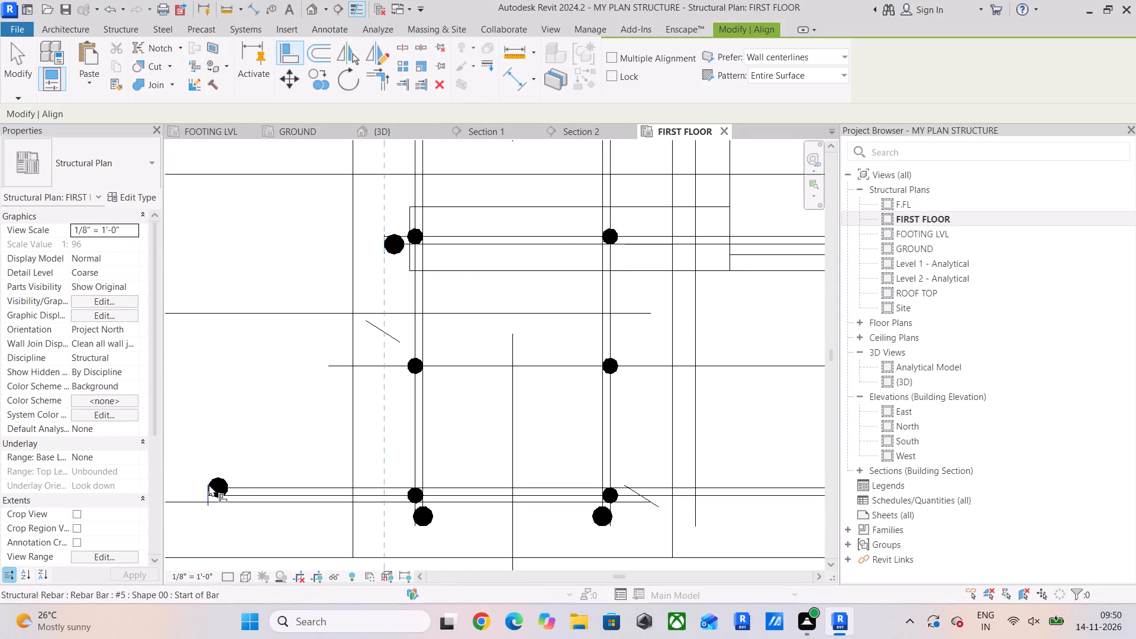
click(386, 240)
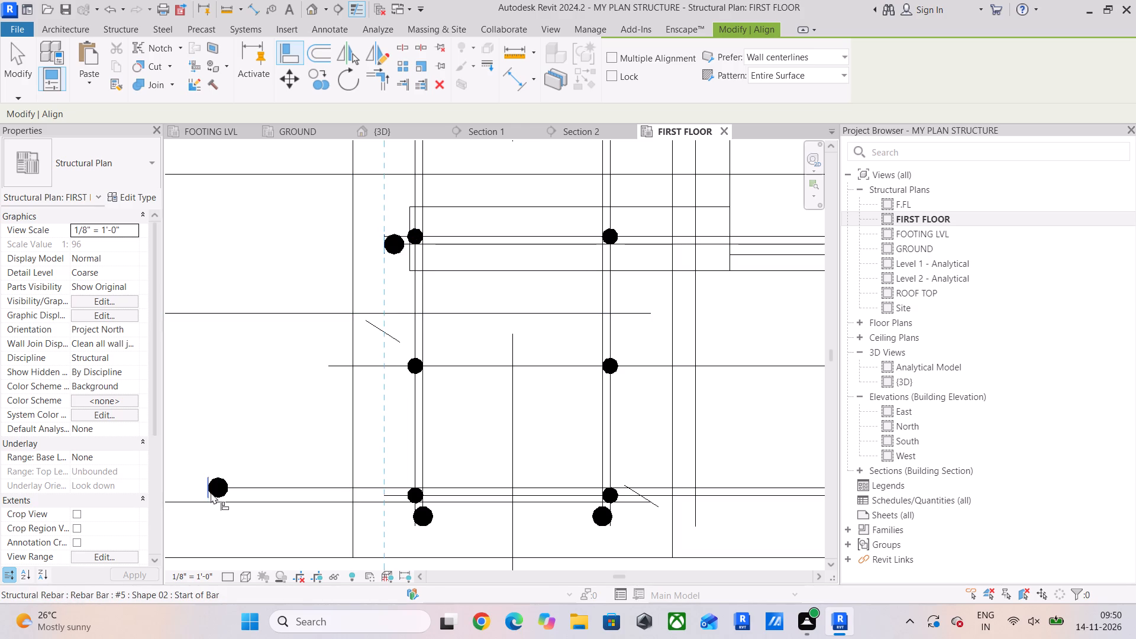
click(211, 492)
middle_drag(530, 353, 494, 357)
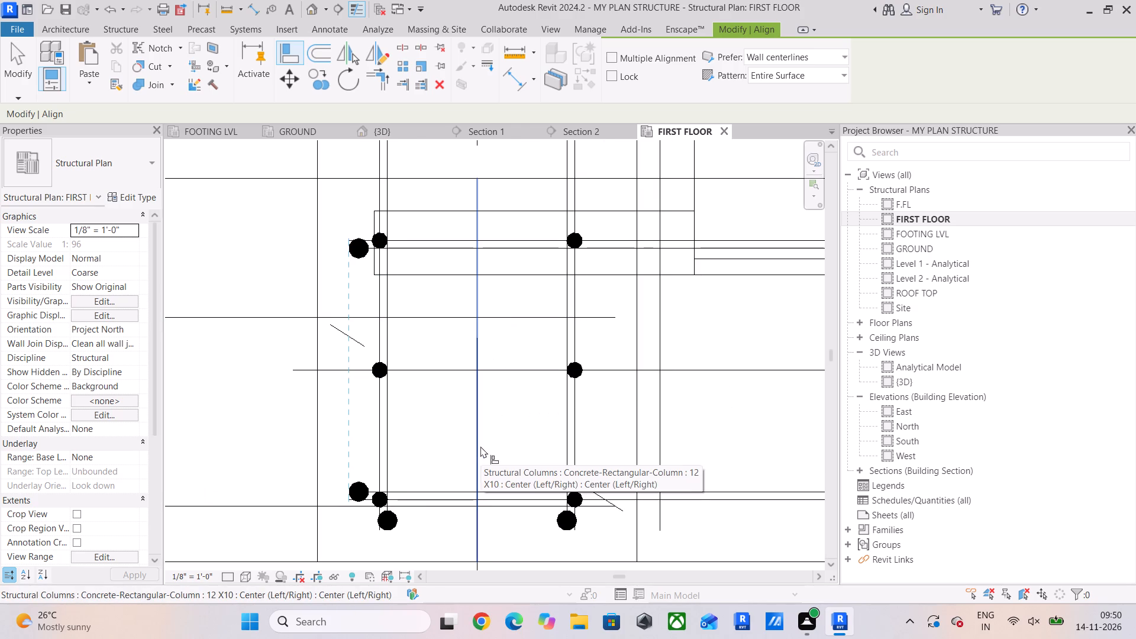
Align the lower end of the left vertical beam's left #5 bar with its right #5 bar's end at the slab's left-side column.
scroll(670, 411, down, 12)
middle_drag(689, 420, 689, 427)
scroll(689, 421, down, 2)
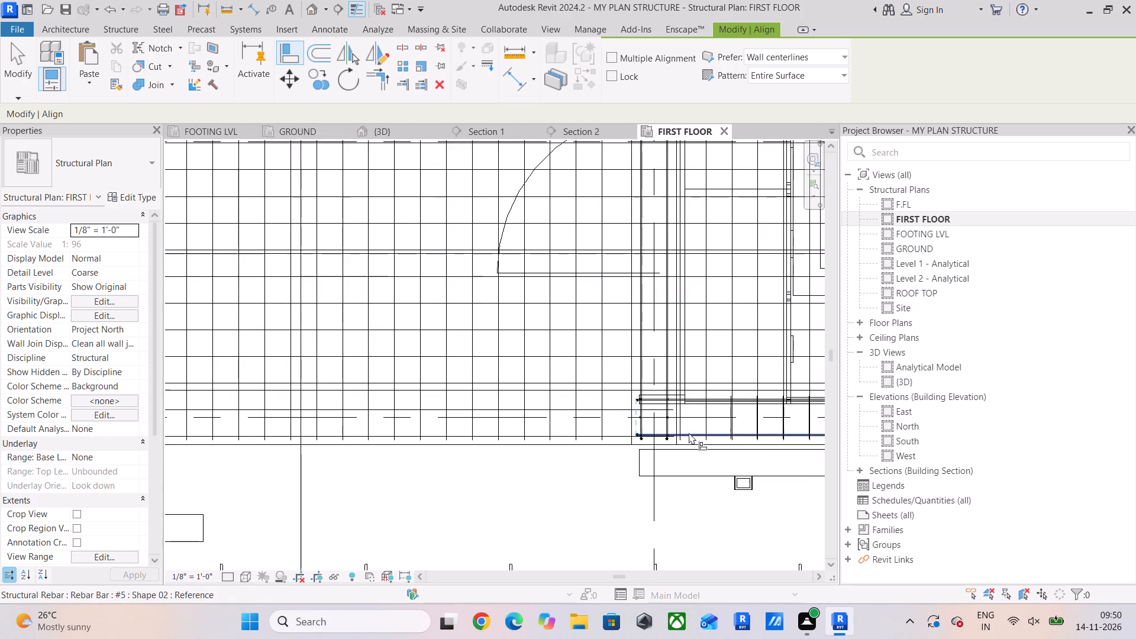
scroll(689, 433, down, 4)
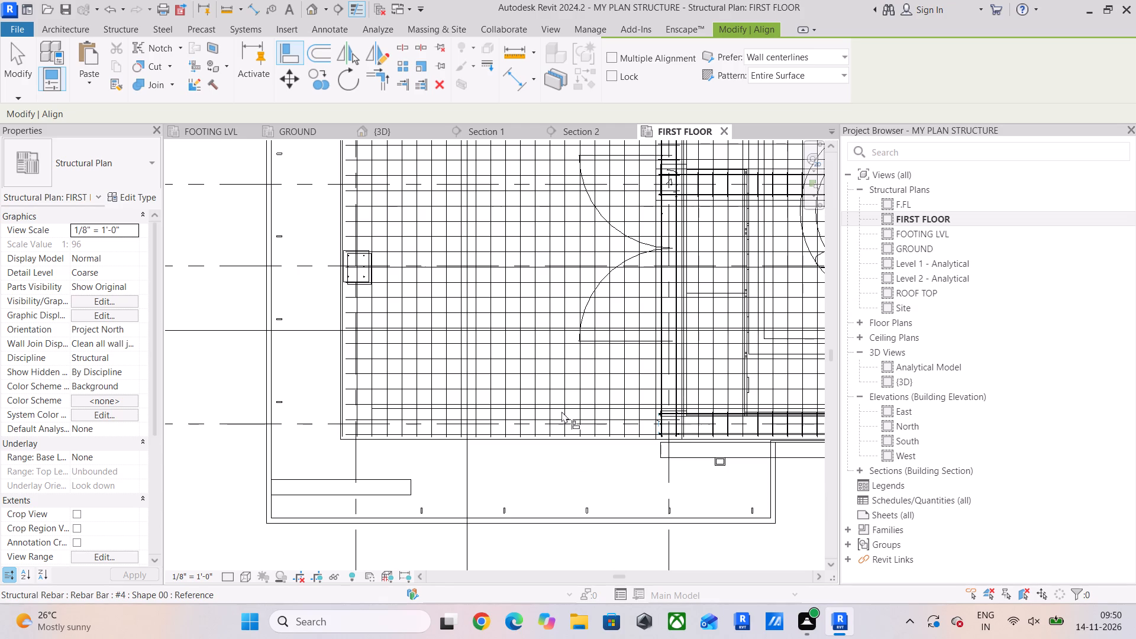
middle_drag(469, 342, 444, 457)
scroll(244, 377, up, 5)
scroll(373, 373, up, 6)
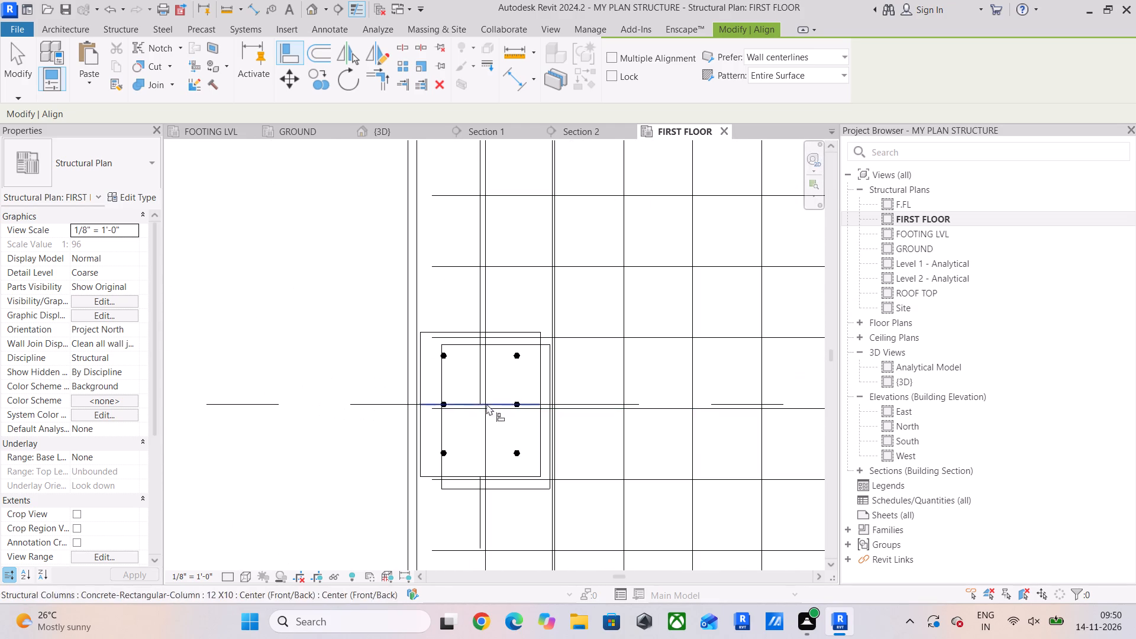
scroll(505, 341, down, 6)
middle_drag(504, 346, 463, 551)
scroll(501, 380, down, 5)
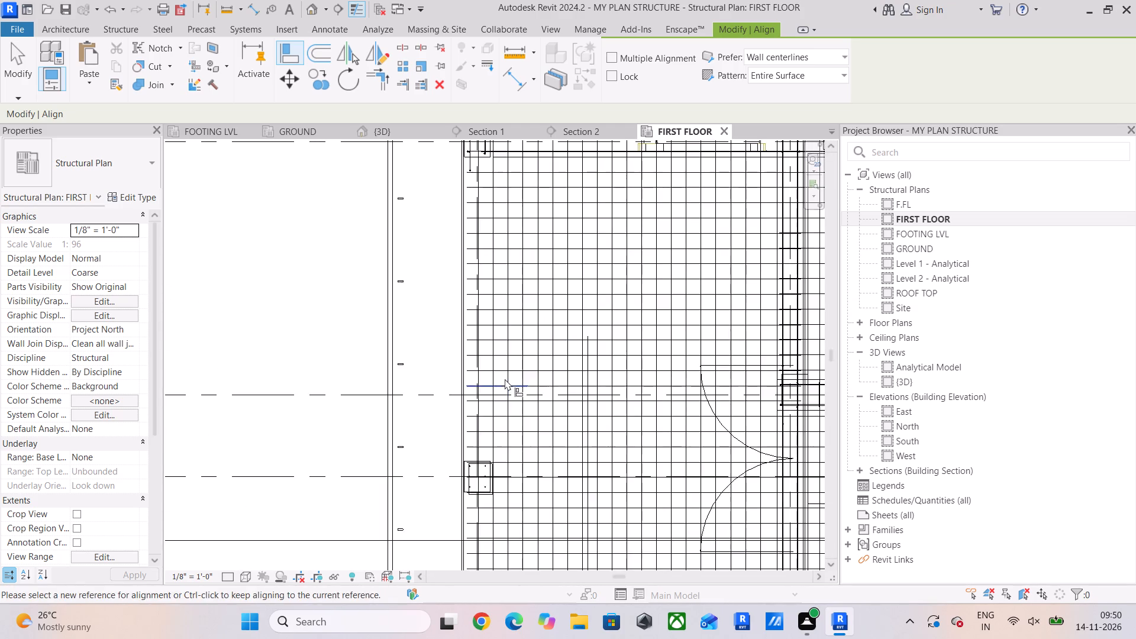
middle_drag(505, 379, 478, 534)
scroll(439, 272, up, 6)
scroll(466, 319, up, 4)
scroll(427, 367, up, 5)
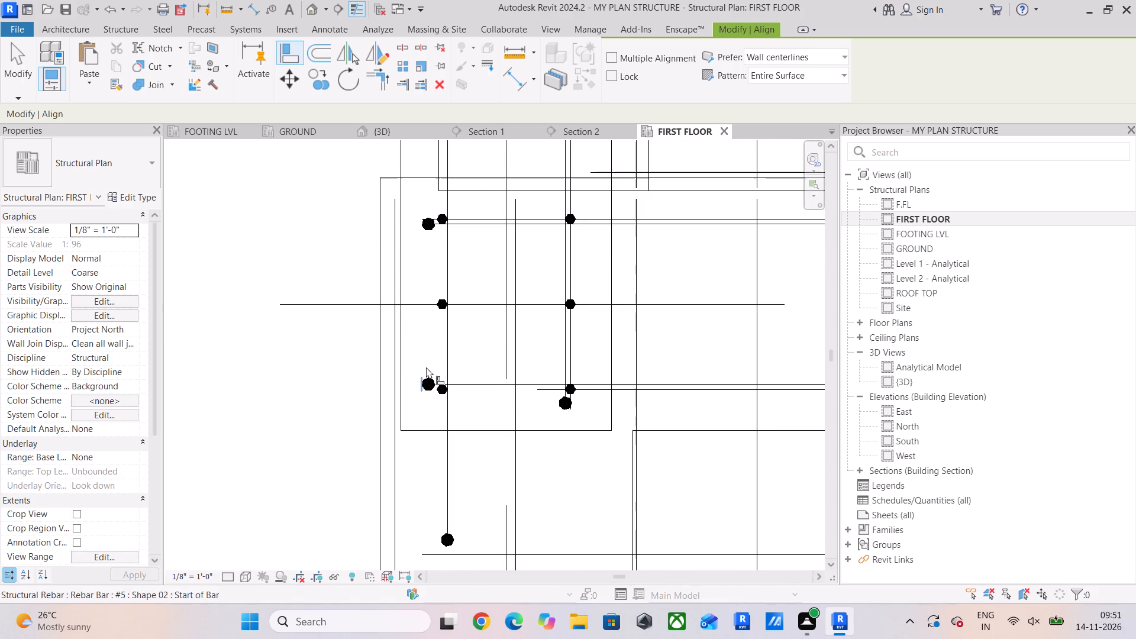
click(564, 407)
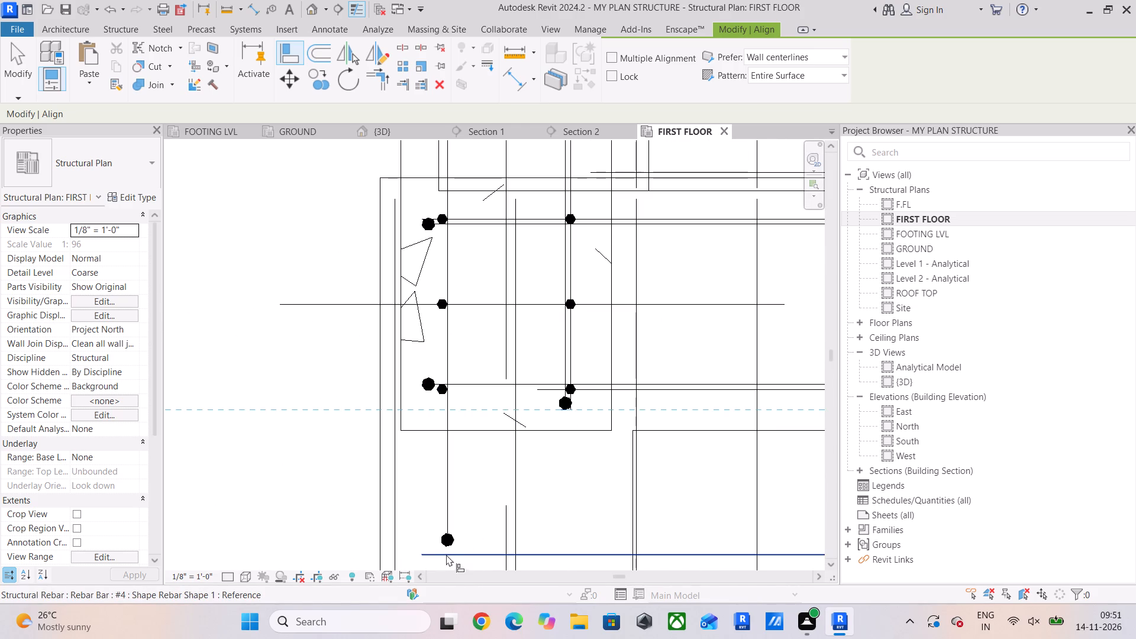
click(448, 546)
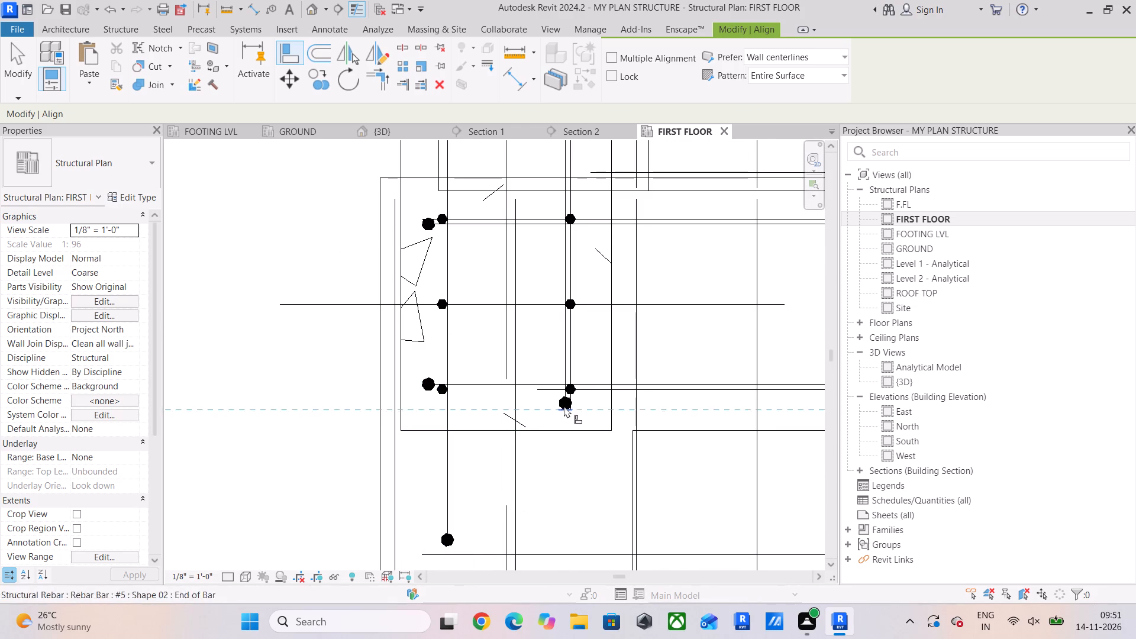
click(564, 406)
click(445, 548)
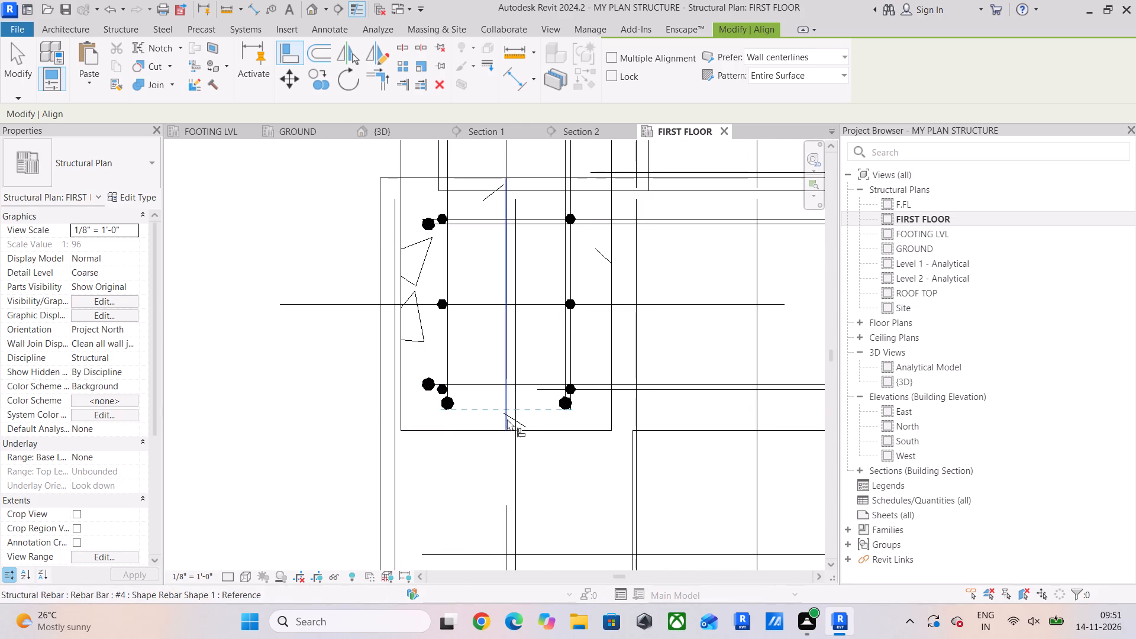
scroll(506, 417, down, 3)
middle_drag(505, 424, 485, 520)
scroll(473, 384, down, 7)
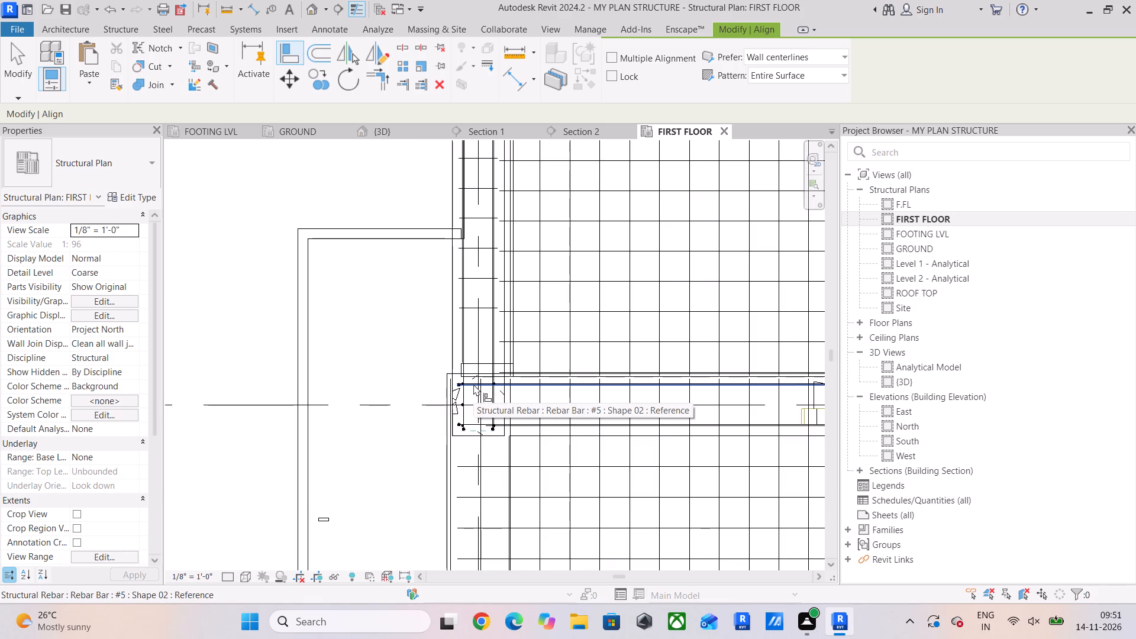
click(9, 63)
Extend the lower end of the left vertical beam's #5 stirrup set toward the column junction, making it 27 stirrups.
scroll(321, 263, up, 4)
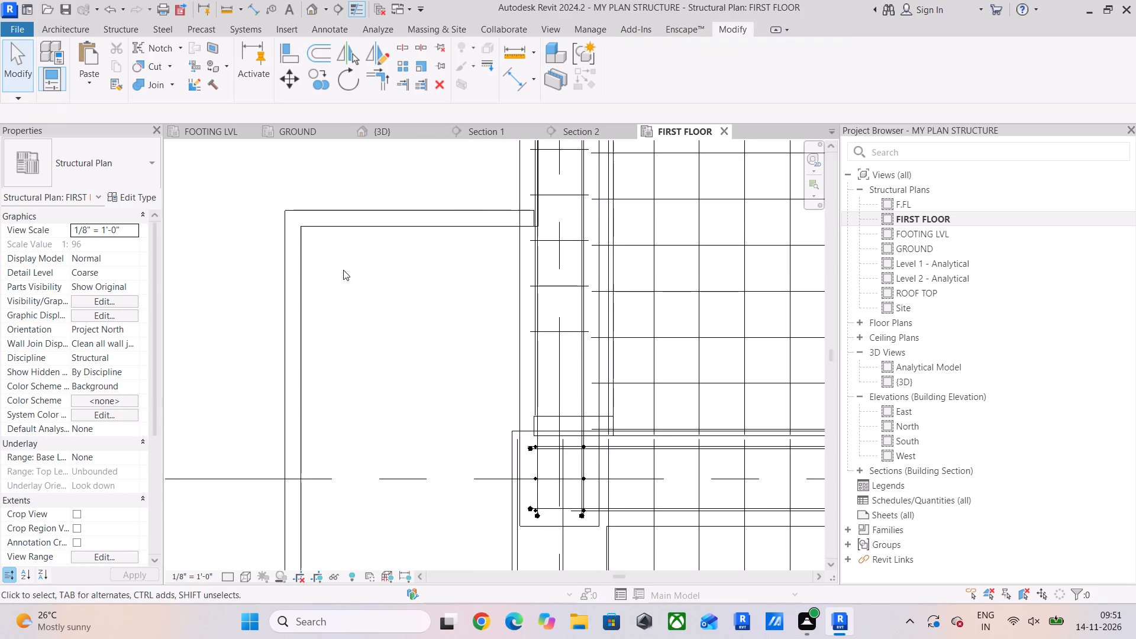
click(605, 346)
drag(594, 345, 594, 374)
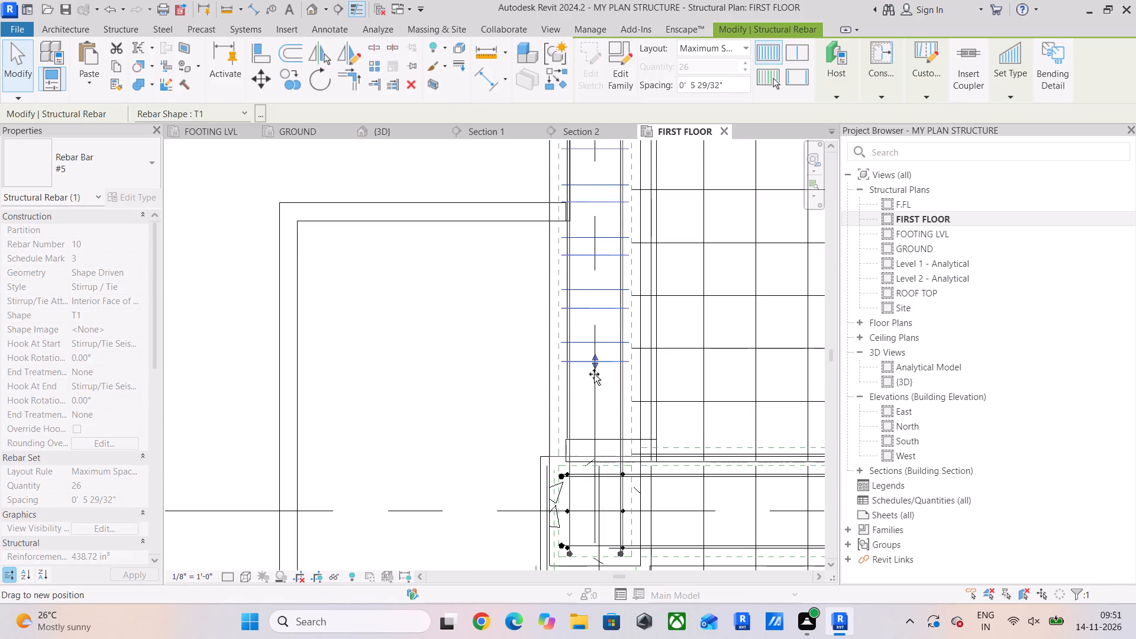
drag(594, 374, 593, 406)
Examine the left vertical beam's #5 stirrup set along its length up to its upper end below the next cross beam junction.
scroll(607, 421, down, 3)
middle_drag(611, 417, 531, 442)
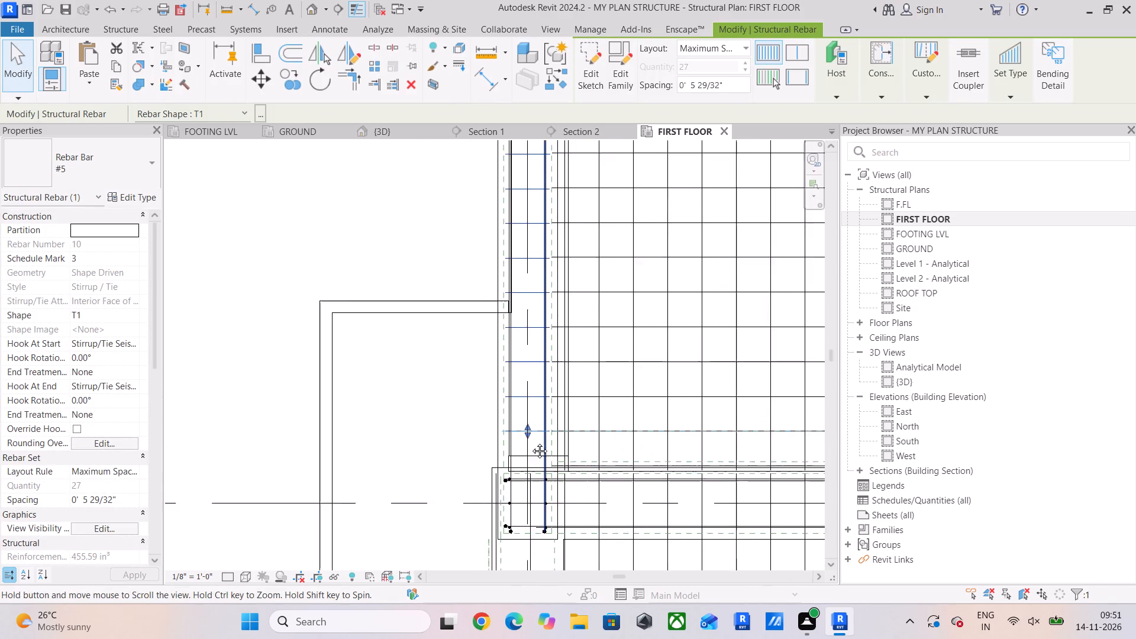
middle_drag(531, 442, 527, 444)
middle_drag(514, 369, 511, 522)
middle_drag(521, 304, 514, 416)
scroll(514, 263, up, 4)
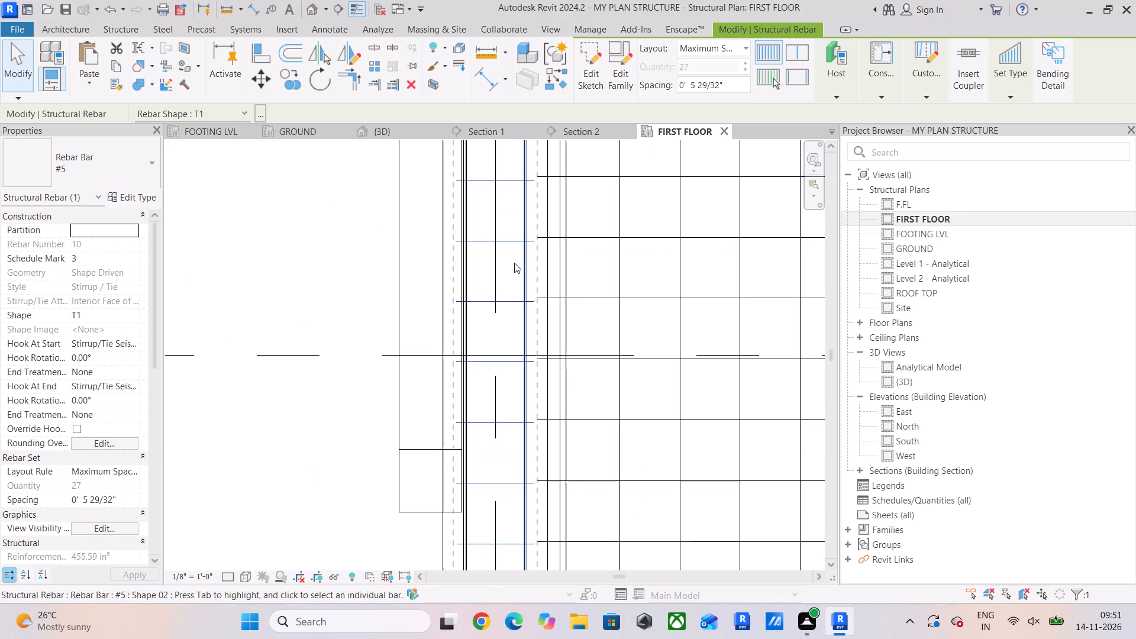
scroll(511, 285, down, 6)
middle_drag(514, 282, 493, 473)
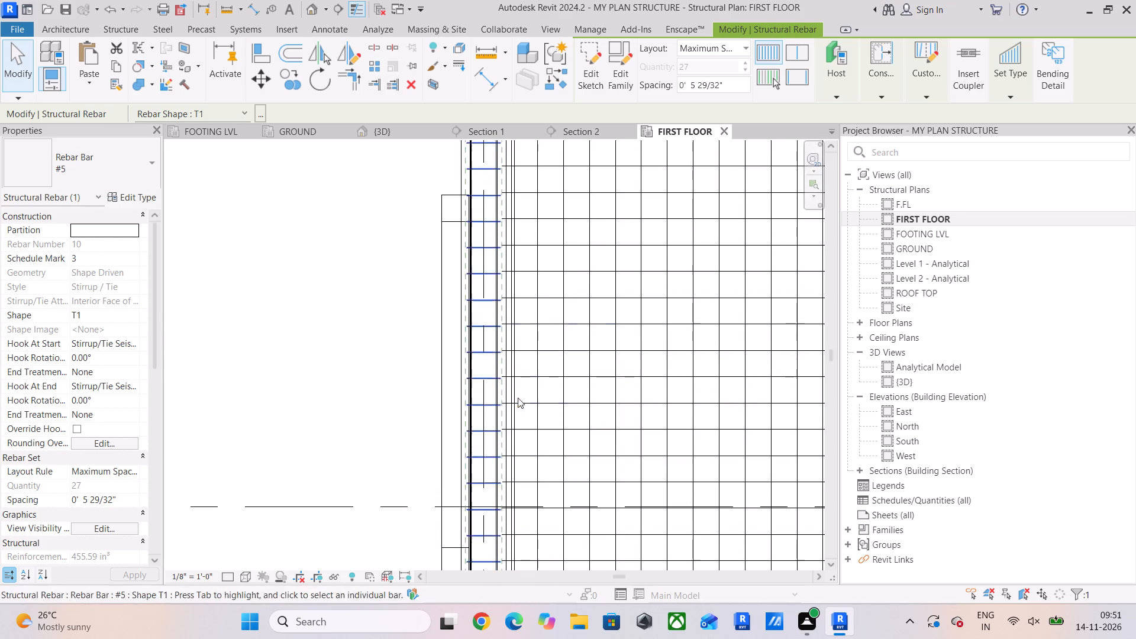
middle_drag(517, 360, 504, 399)
scroll(486, 271, up, 3)
middle_drag(486, 270, 486, 480)
scroll(472, 295, up, 4)
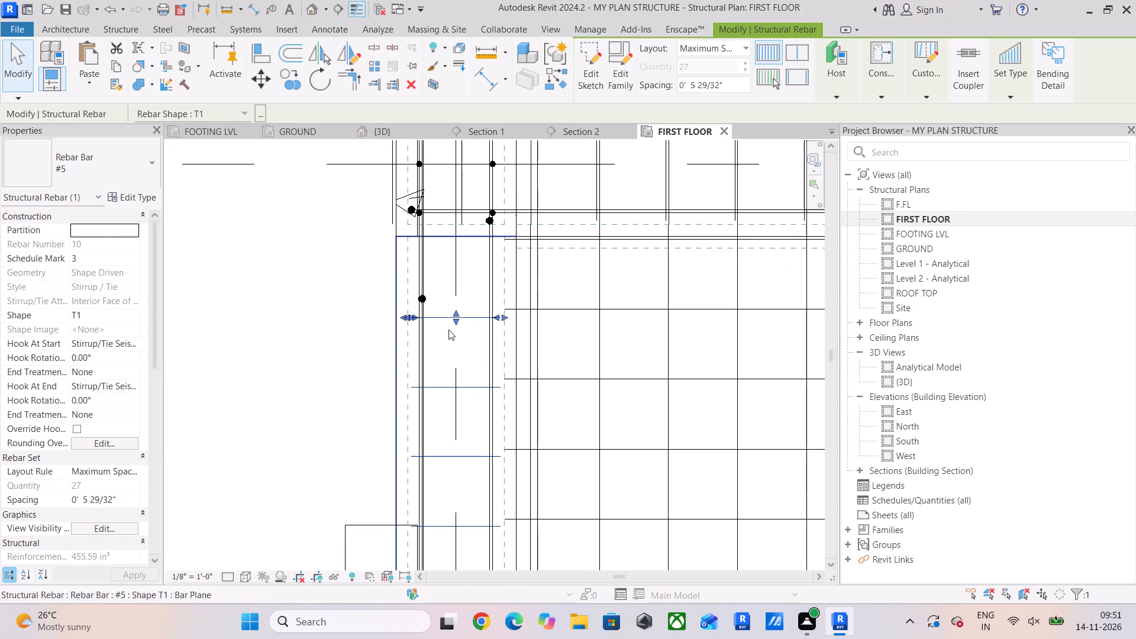
click(453, 314)
scroll(475, 322, down, 4)
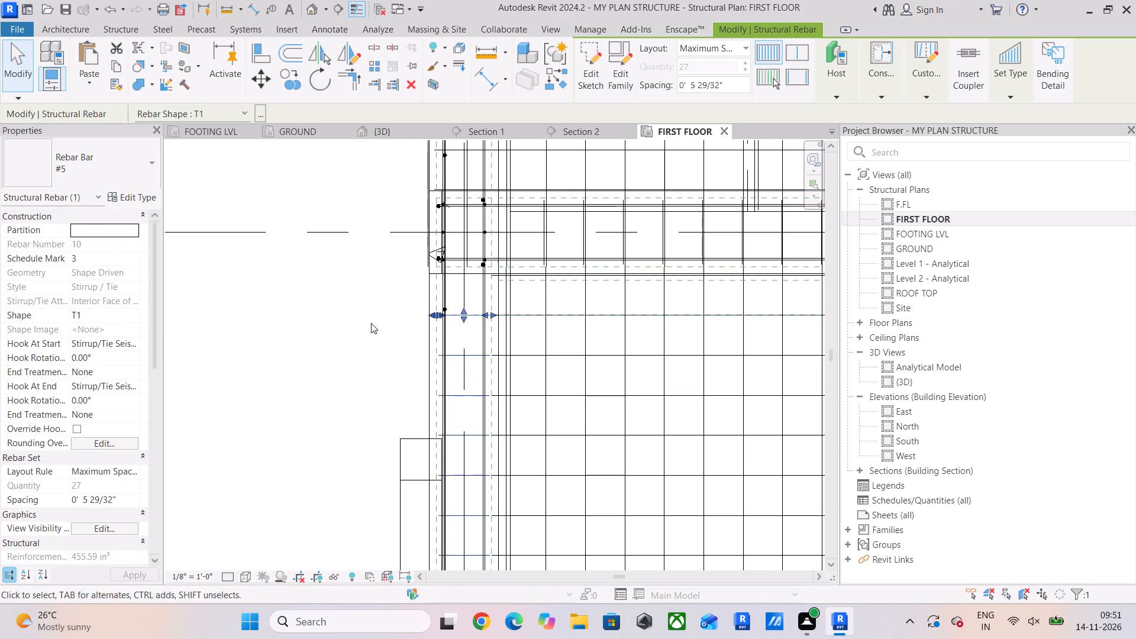
click(370, 323)
Align the upper end of the left vertical beam's left #5 bar with its right #5 bar's end at the upper cross beam junction.
scroll(474, 246, up, 4)
middle_drag(471, 261, 471, 324)
click(286, 41)
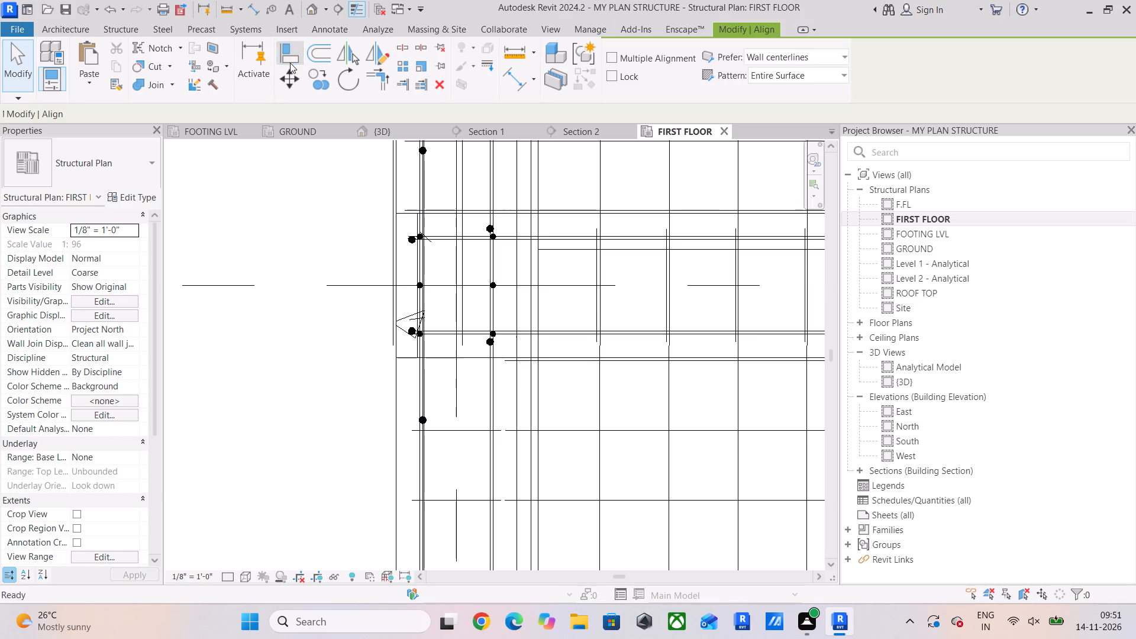
scroll(458, 321, up, 4)
click(503, 361)
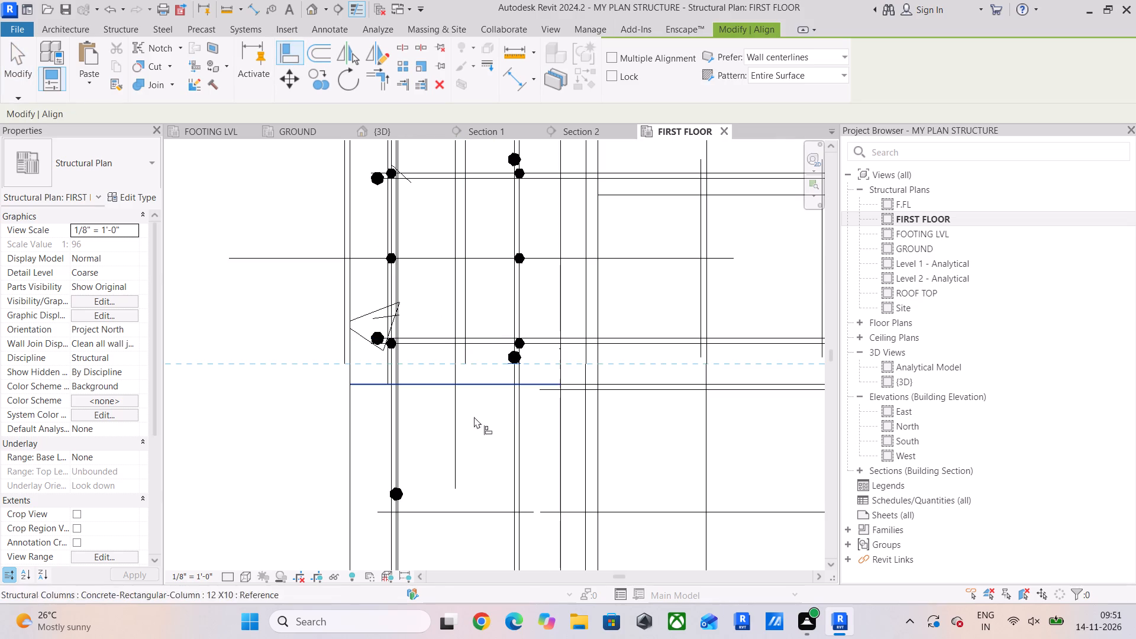
click(399, 502)
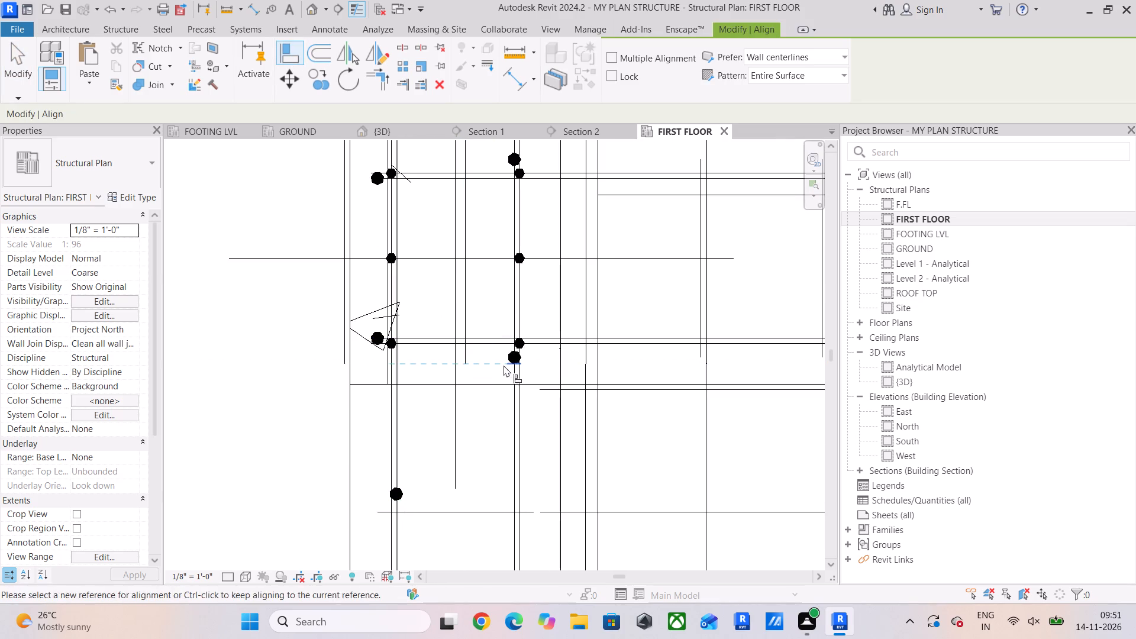
click(504, 364)
click(404, 501)
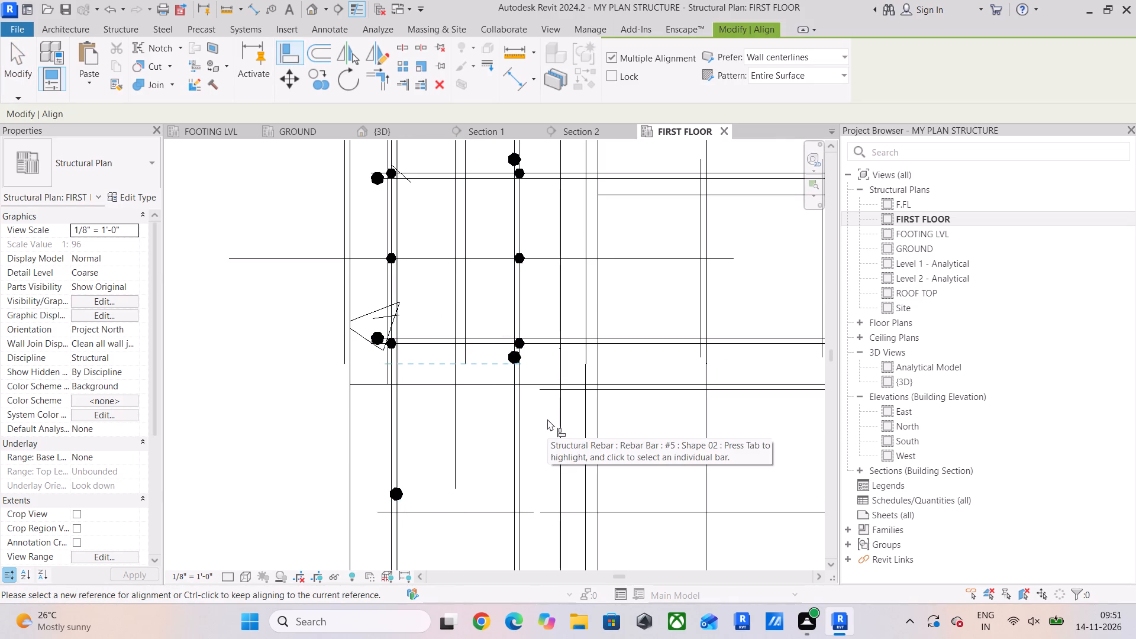
key(ctrl+z)
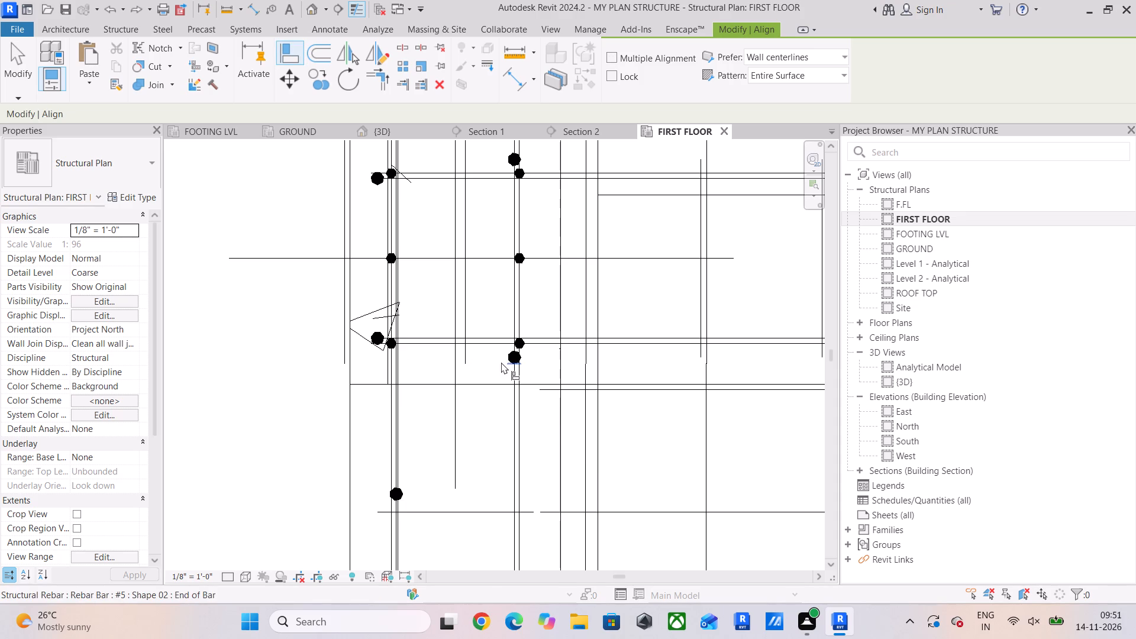
click(501, 362)
click(406, 504)
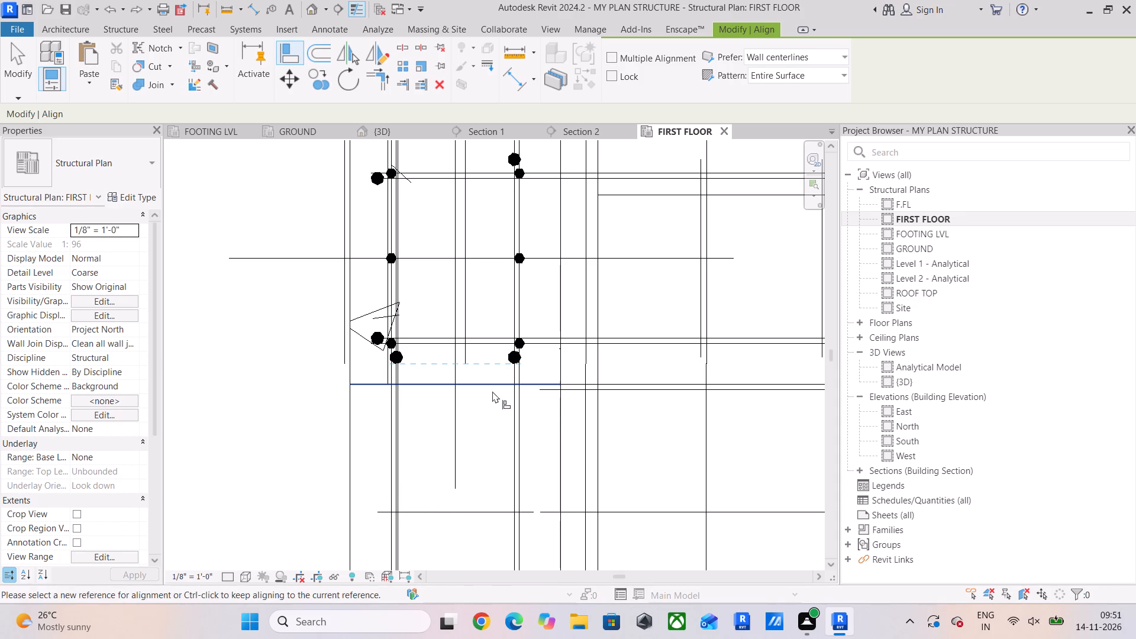
middle_drag(469, 396, 470, 463)
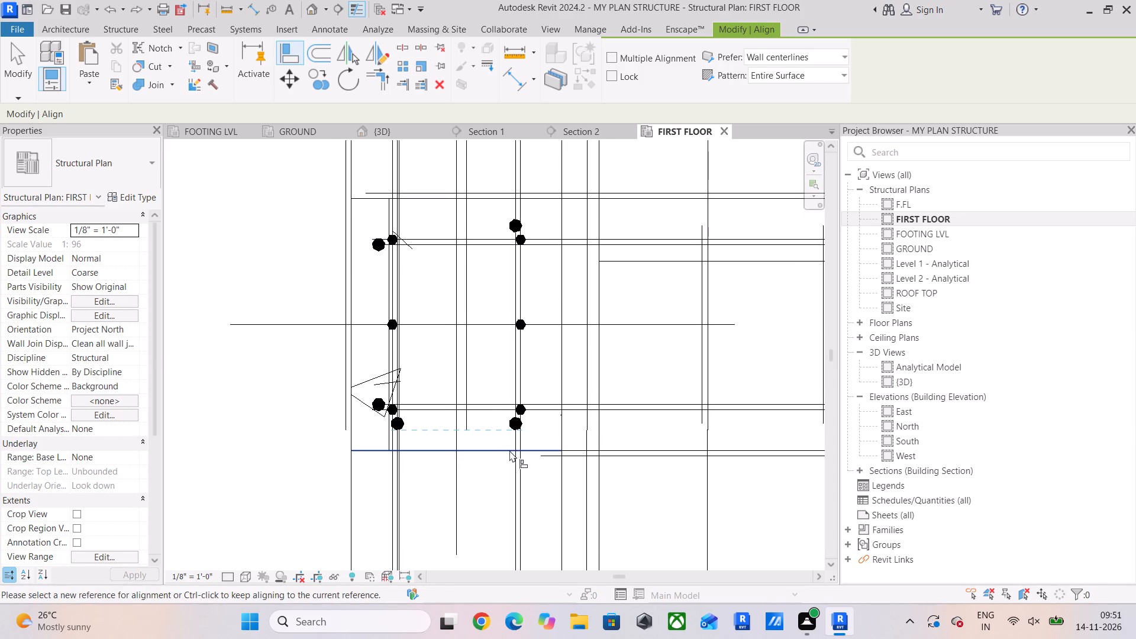
Shift the column-side end of the cross beam's #5 stirrup set so its first stirrup lines up with the adjacent vertical #4 slab bar.
scroll(539, 457, down, 3)
middle_drag(489, 470, 424, 478)
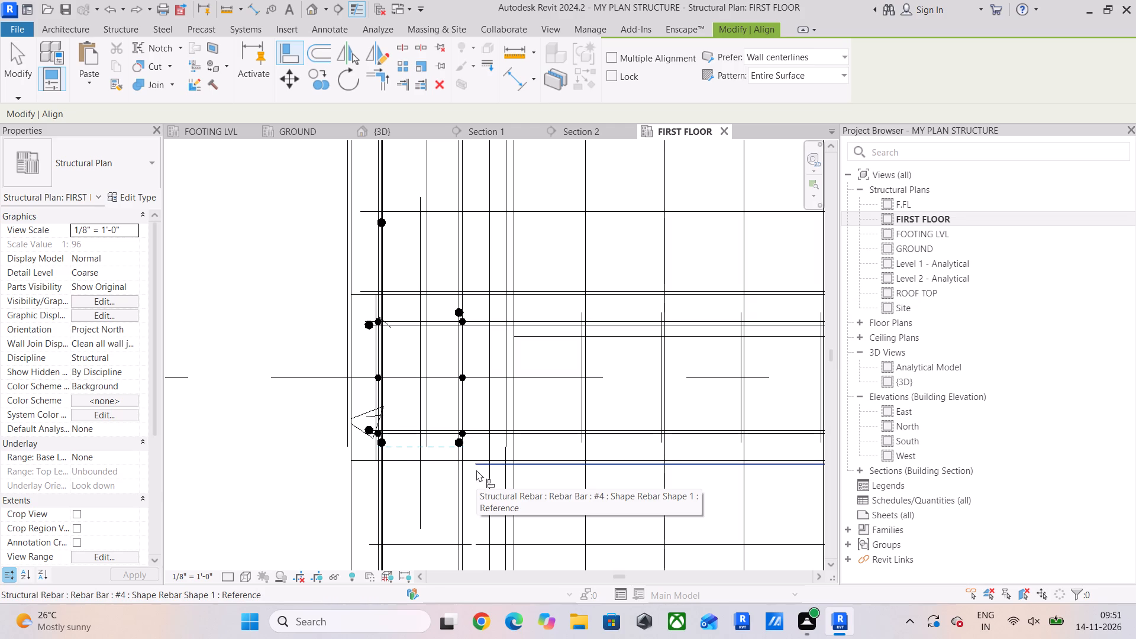
scroll(482, 463, down, 4)
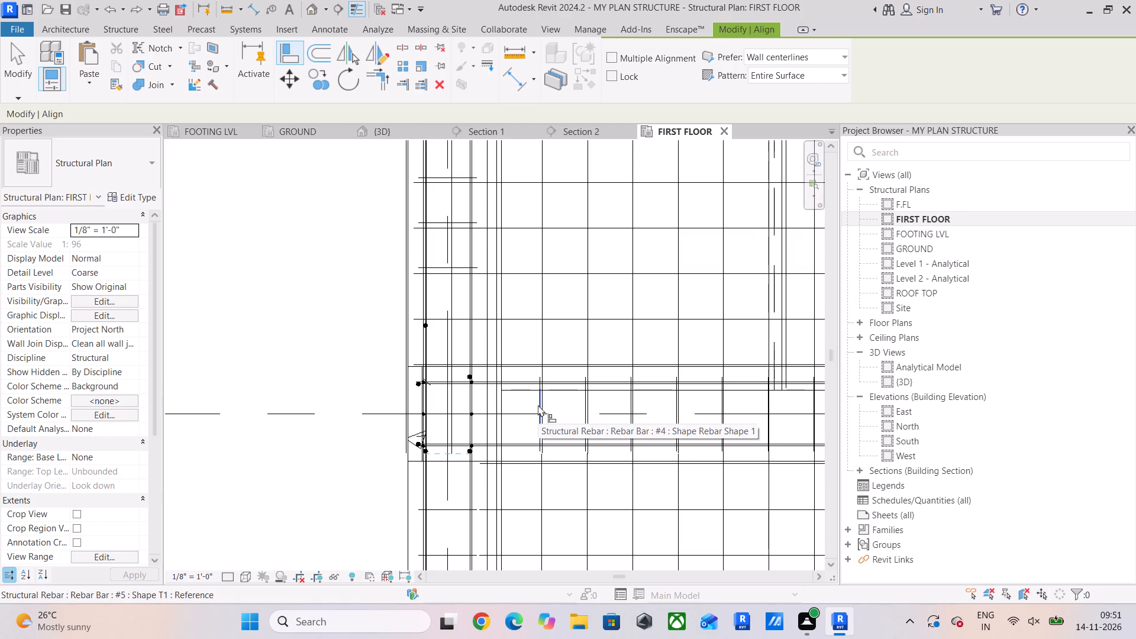
key(Escape)
key(Escape)
key(Escape)
click(538, 397)
scroll(527, 419, up, 4)
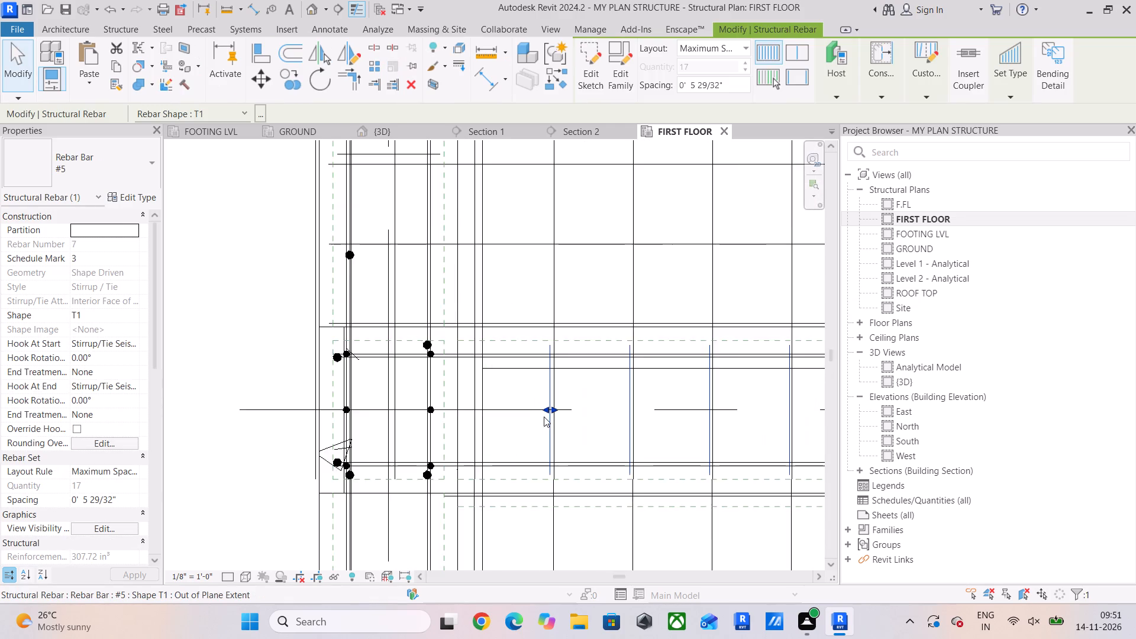
scroll(544, 417, up, 2)
drag(545, 409, 466, 433)
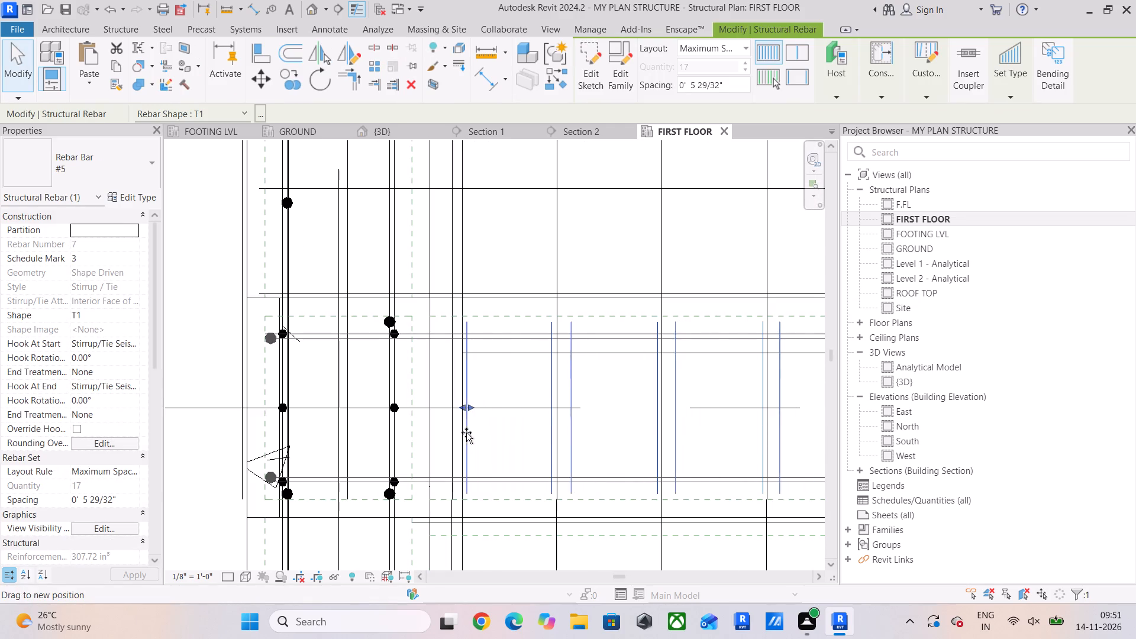
drag(466, 433, 553, 454)
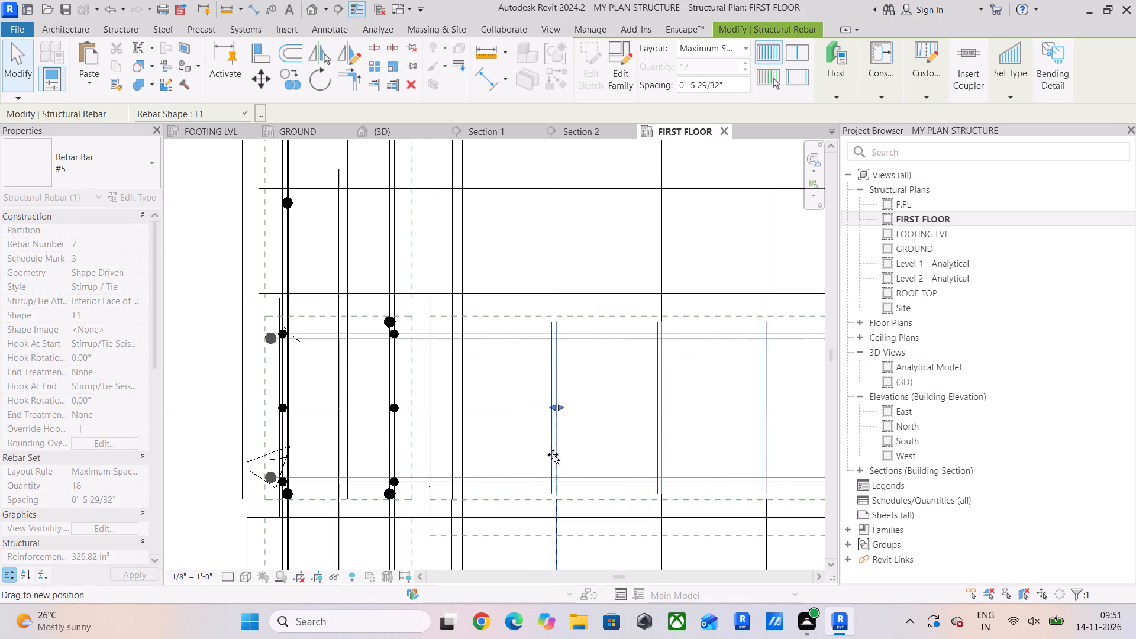
drag(553, 454, 557, 456)
click(602, 371)
scroll(602, 371, down, 2)
middle_drag(602, 374, 618, 454)
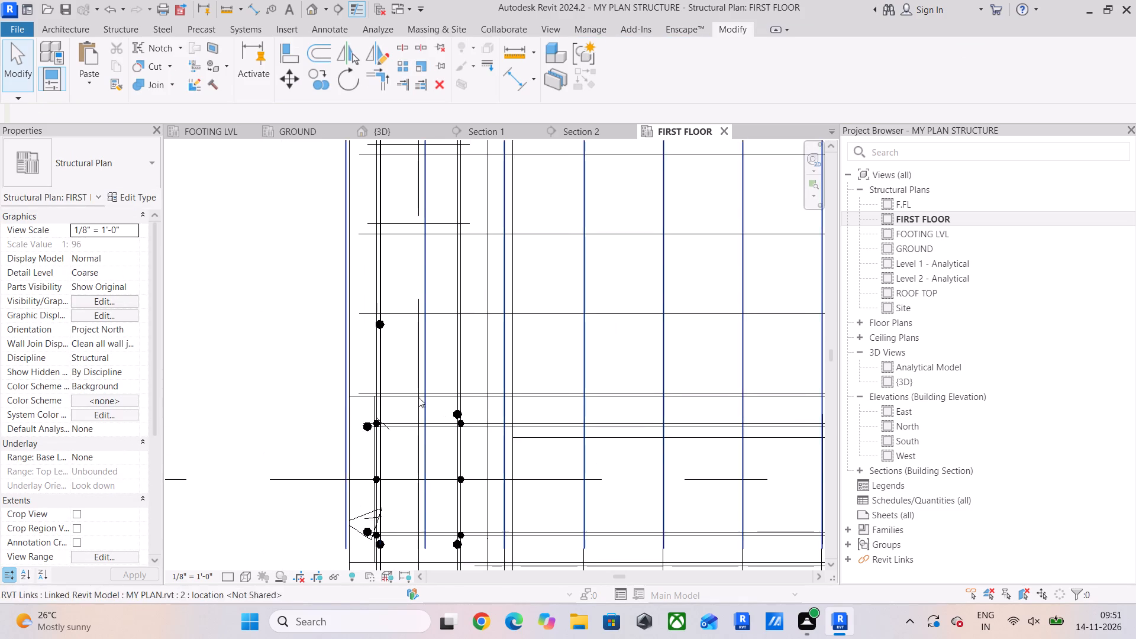
Align the end of the vertical beam's left #5 bar with its right #5 bar's end at the column junction.
click(285, 51)
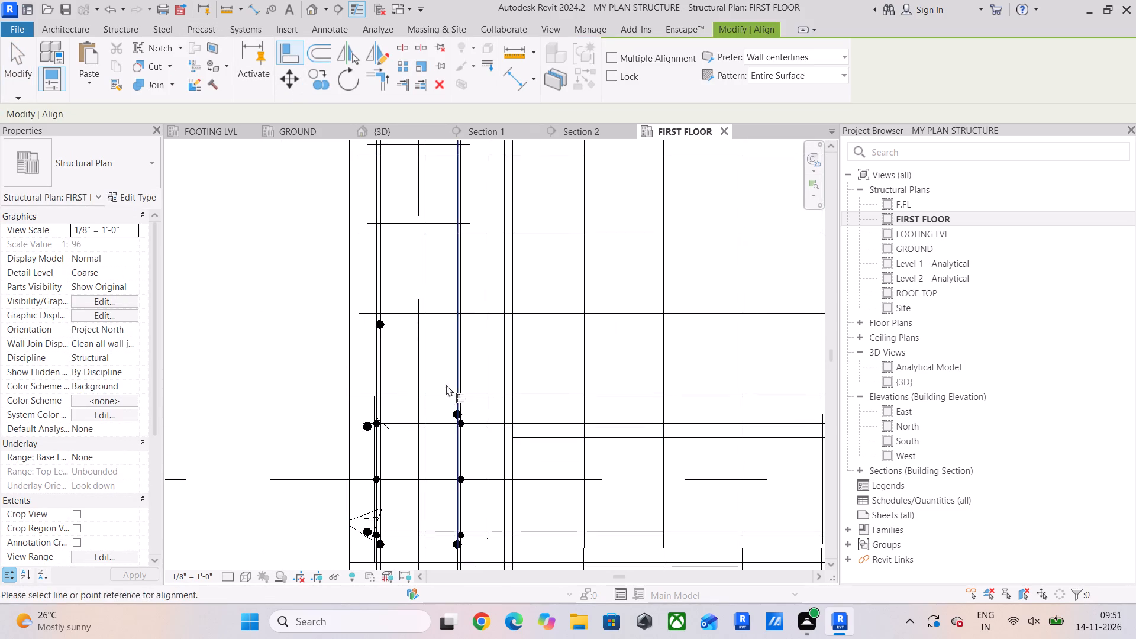
scroll(433, 421, up, 6)
click(478, 397)
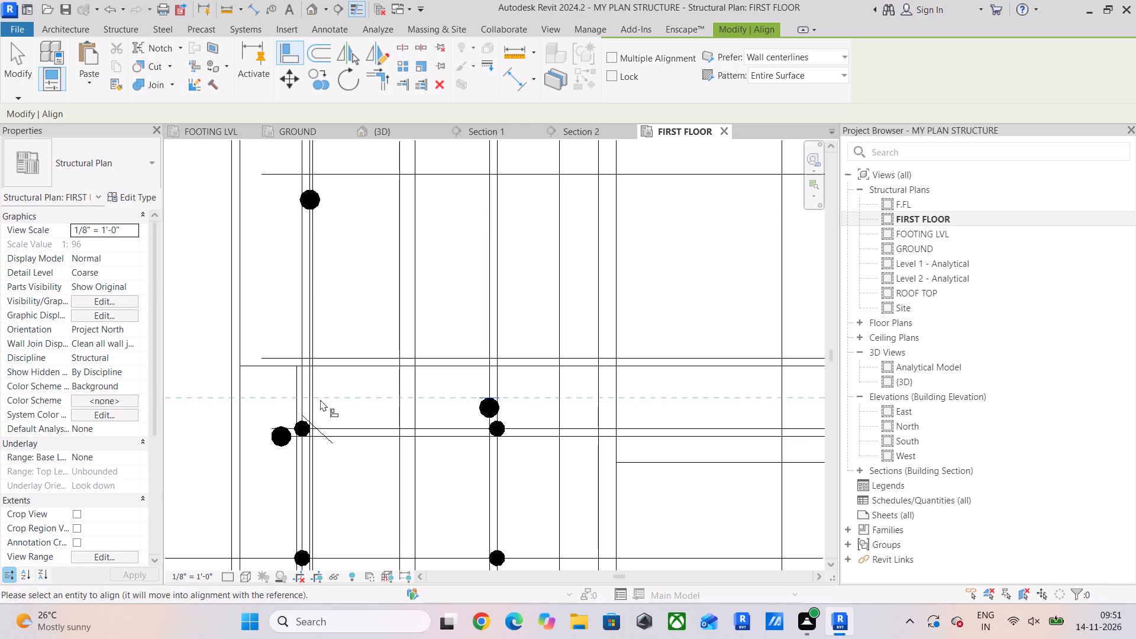
click(321, 189)
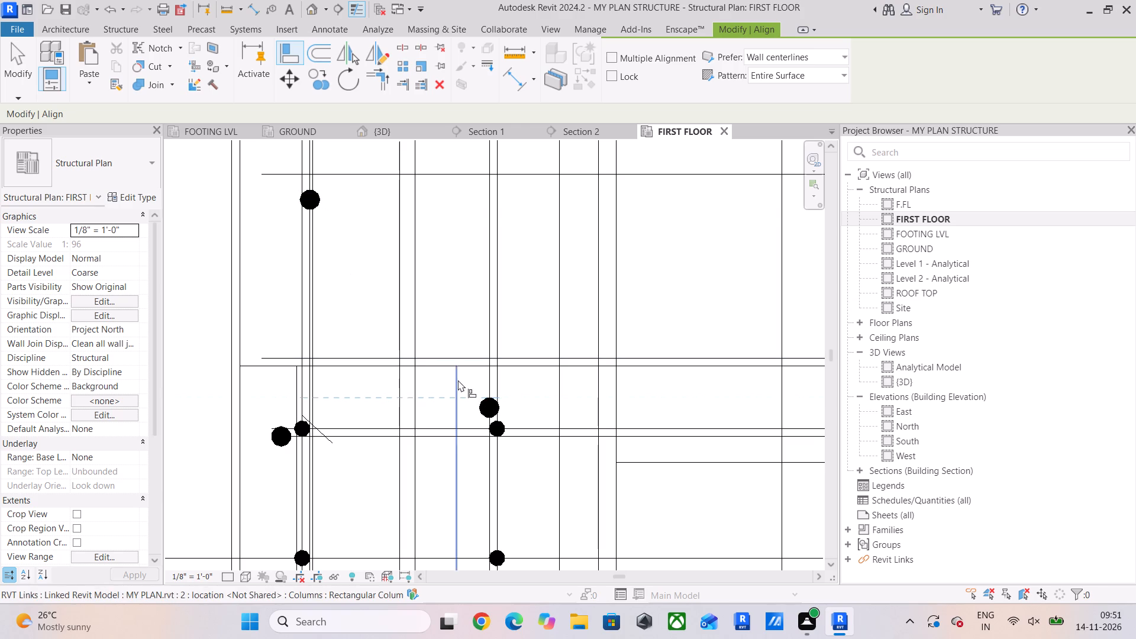
click(477, 396)
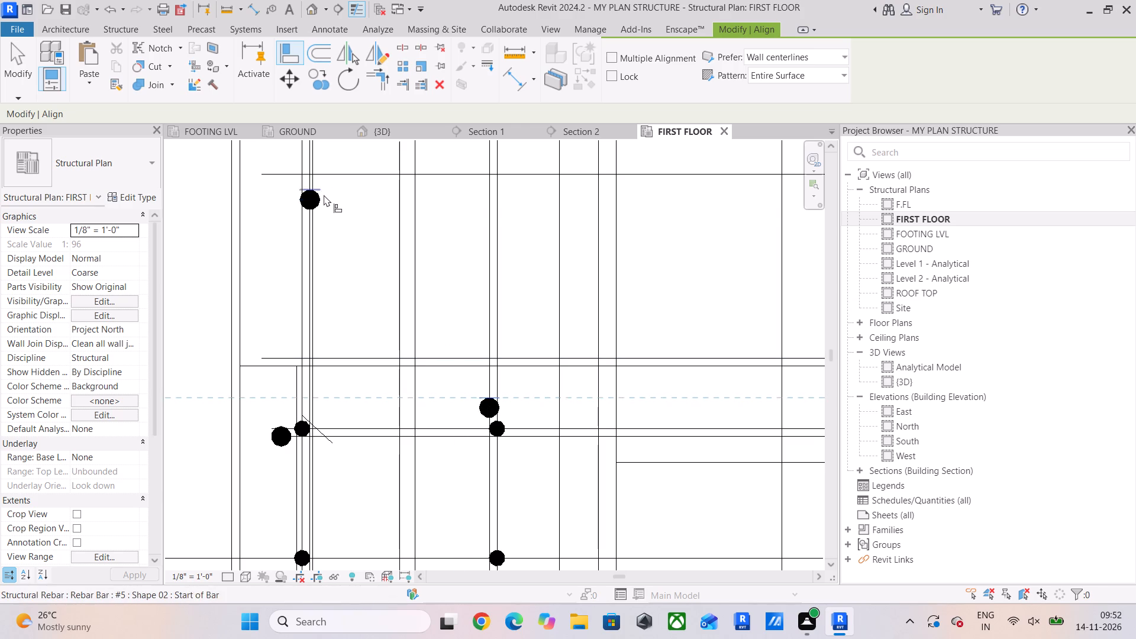
click(319, 191)
key(Escape)
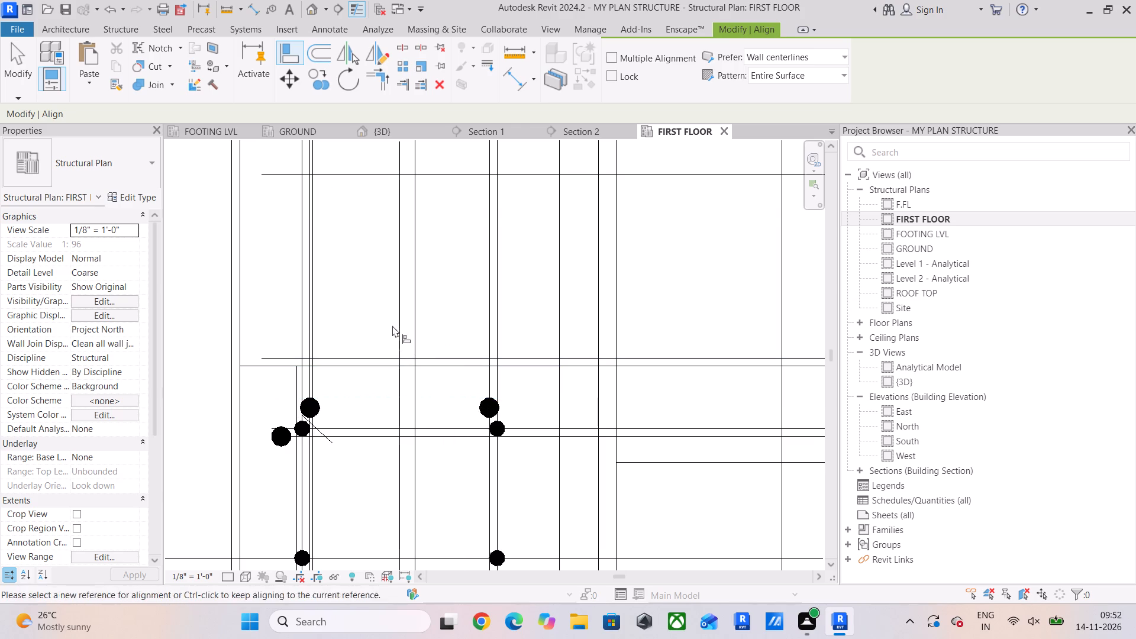
key(Escape)
Extend the cross beam's #5 stirrup set toward the column at grid B, making it 18 stirrups.
scroll(392, 325, down, 5)
middle_drag(407, 332, 346, 318)
scroll(346, 318, down, 9)
middle_drag(495, 359, 320, 377)
middle_drag(693, 395, 503, 422)
scroll(508, 425, up, 5)
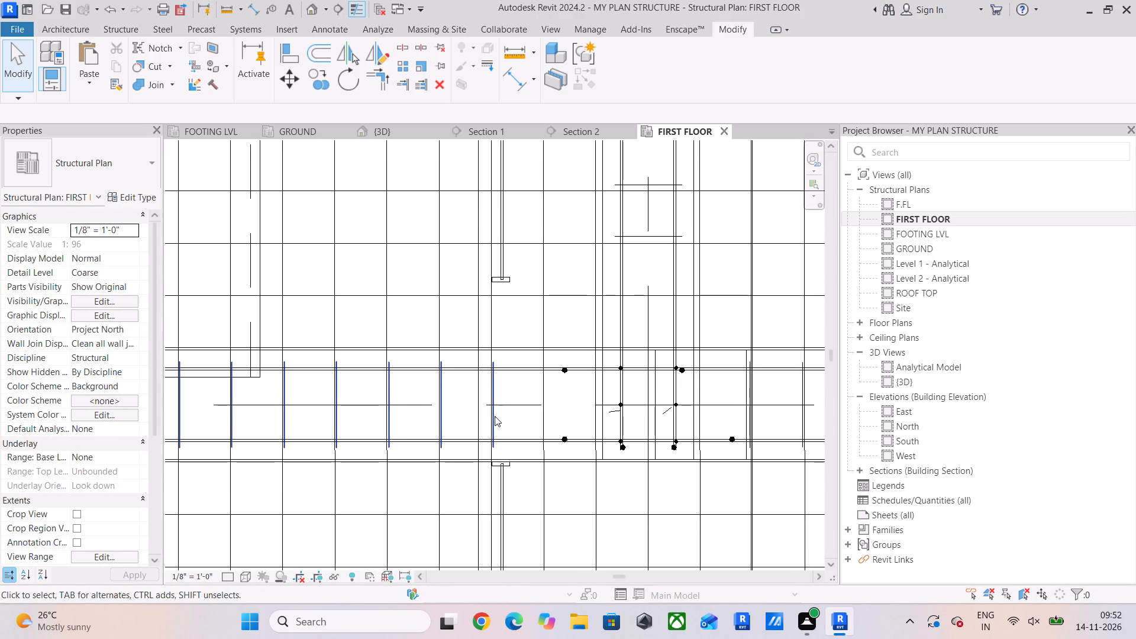
click(495, 415)
middle_drag(519, 415, 425, 335)
scroll(425, 335, down, 3)
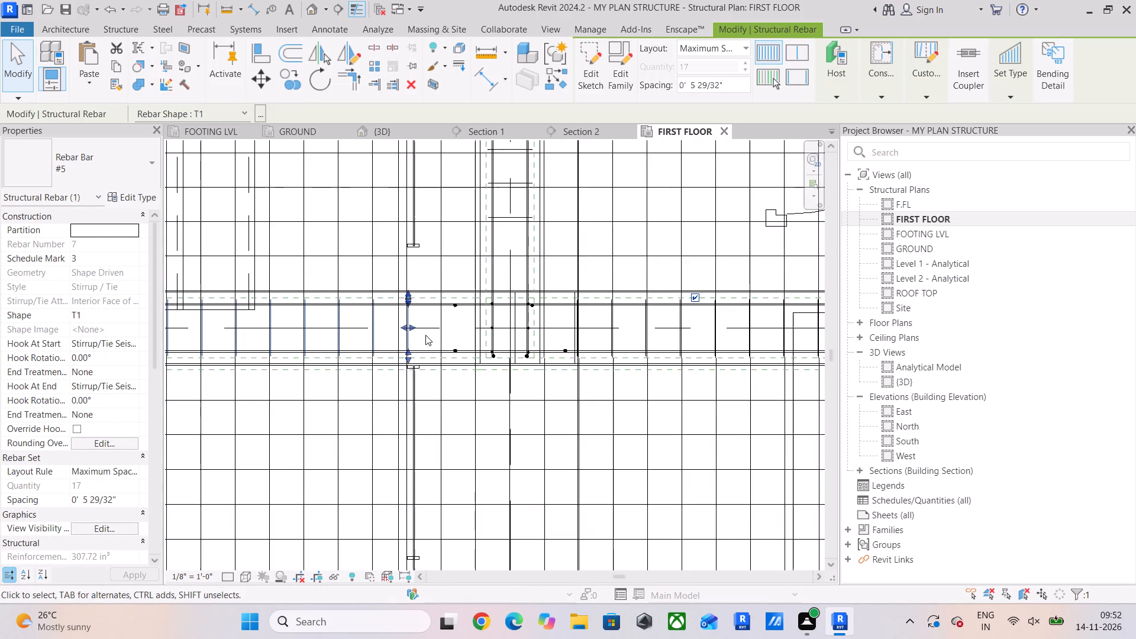
middle_drag(425, 335, 412, 380)
scroll(412, 372, up, 1)
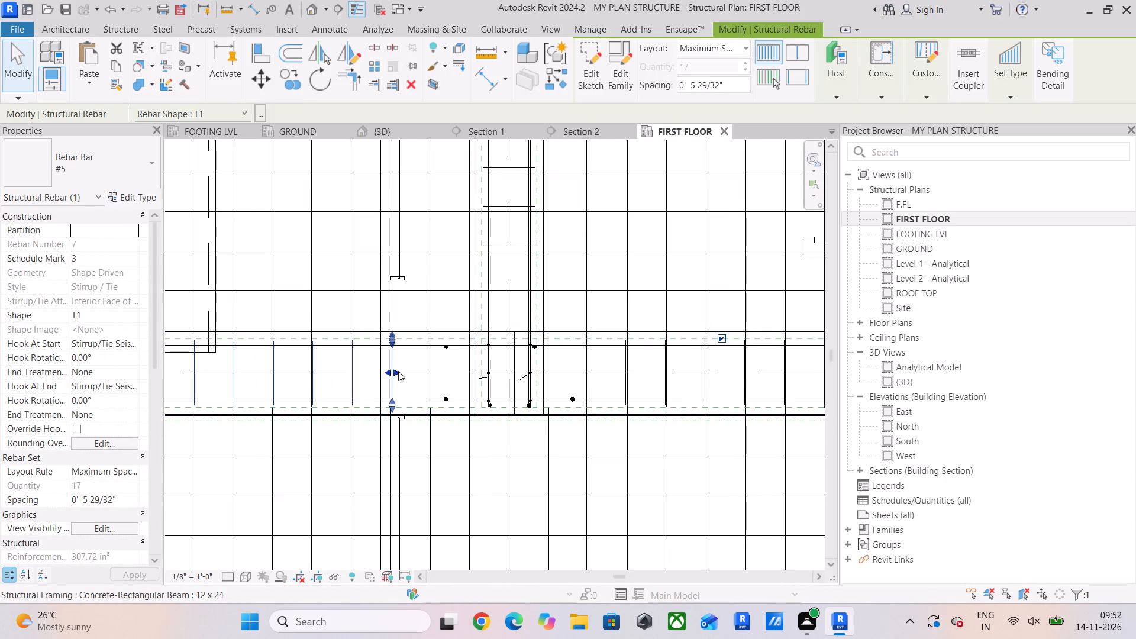
drag(397, 371, 430, 377)
scroll(463, 362, up, 4)
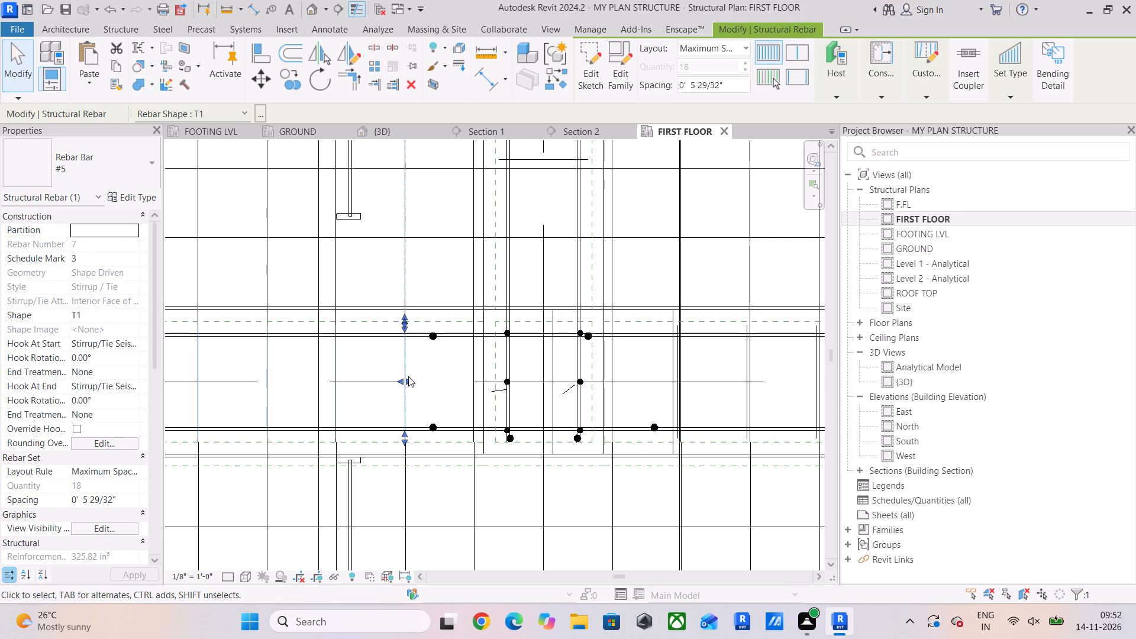
key(Escape)
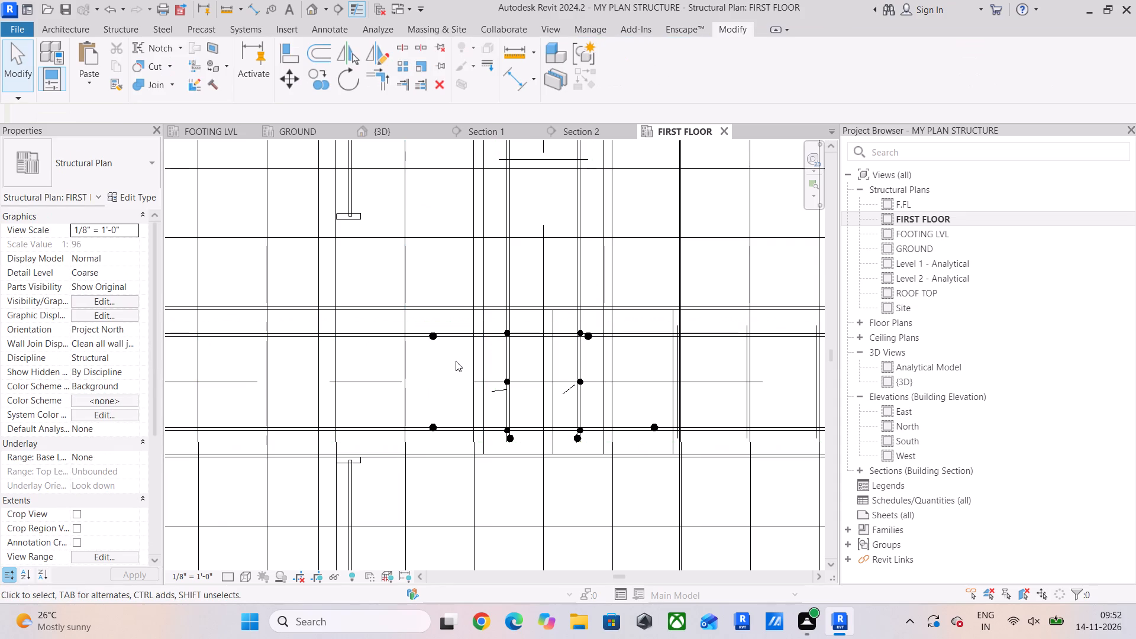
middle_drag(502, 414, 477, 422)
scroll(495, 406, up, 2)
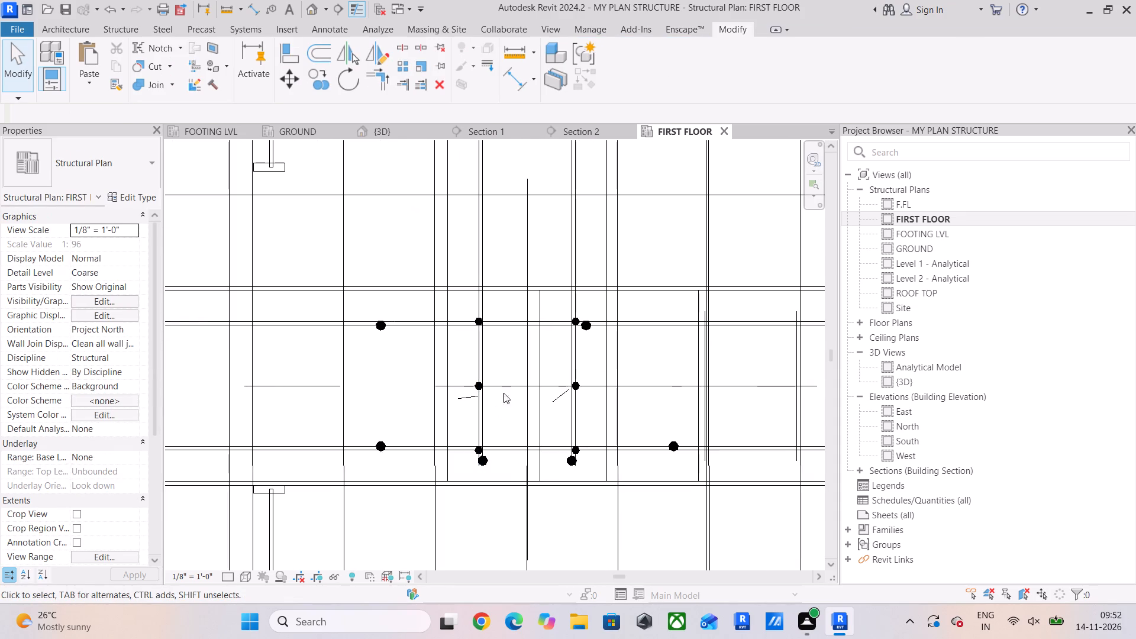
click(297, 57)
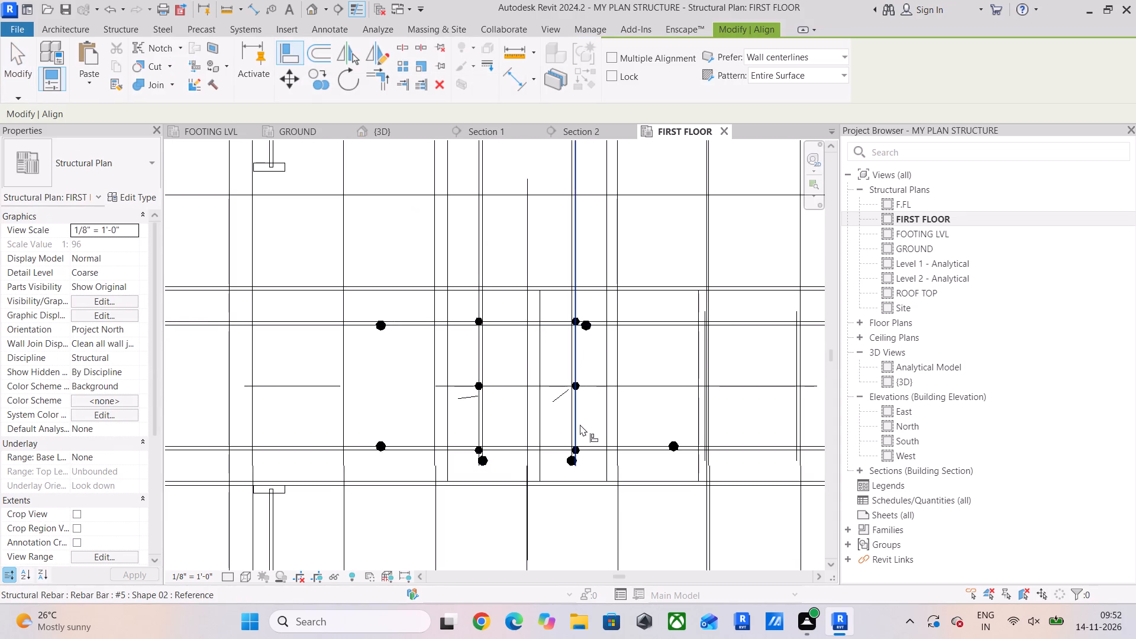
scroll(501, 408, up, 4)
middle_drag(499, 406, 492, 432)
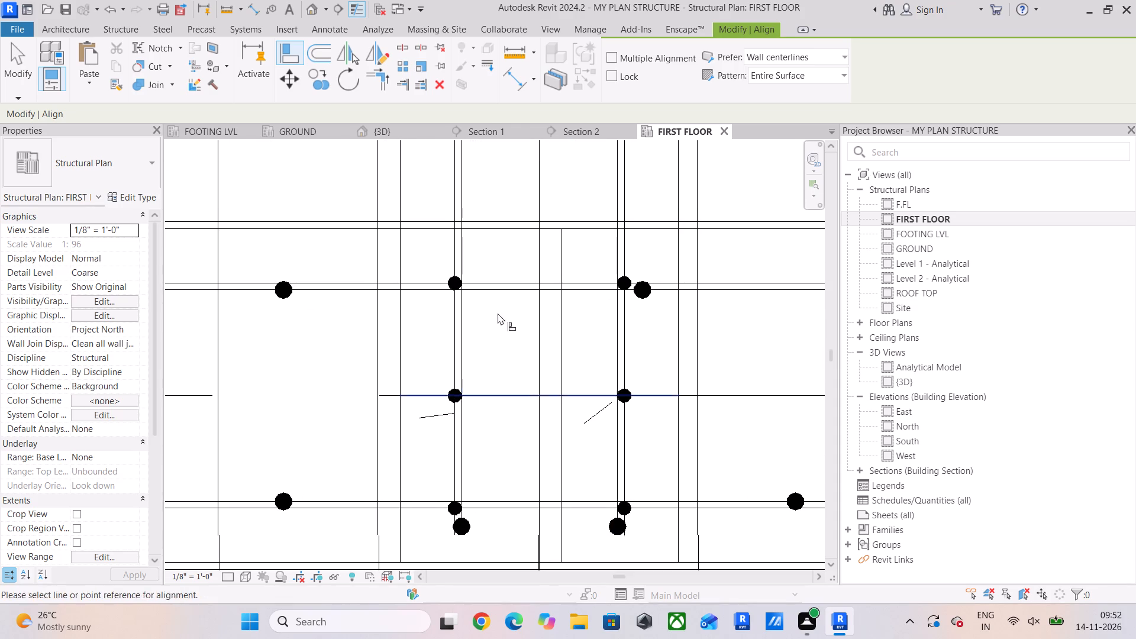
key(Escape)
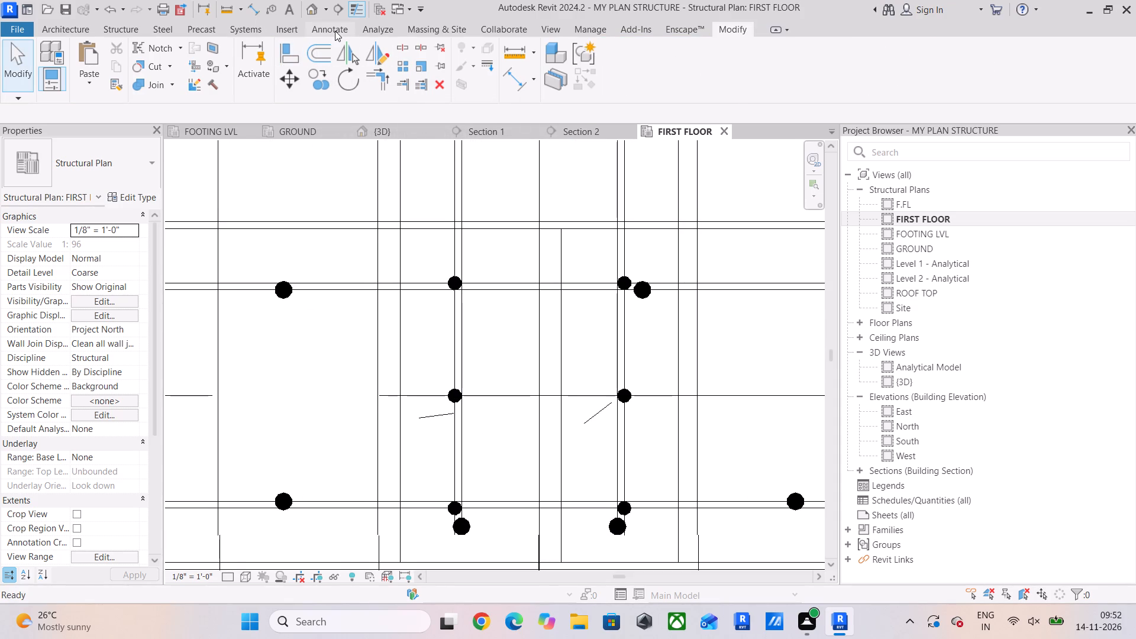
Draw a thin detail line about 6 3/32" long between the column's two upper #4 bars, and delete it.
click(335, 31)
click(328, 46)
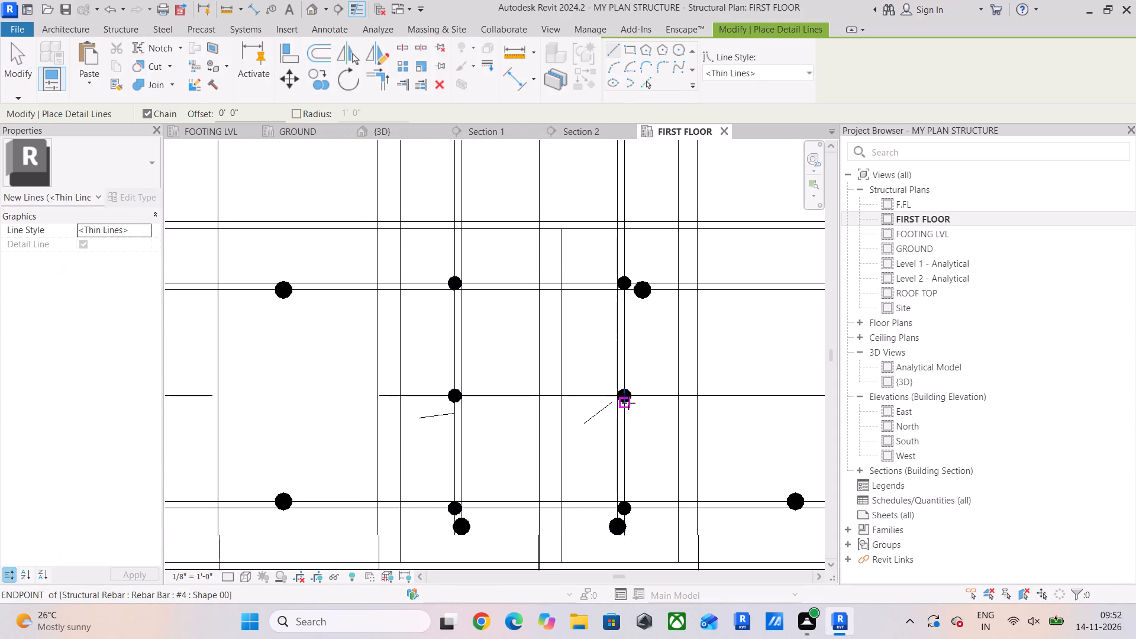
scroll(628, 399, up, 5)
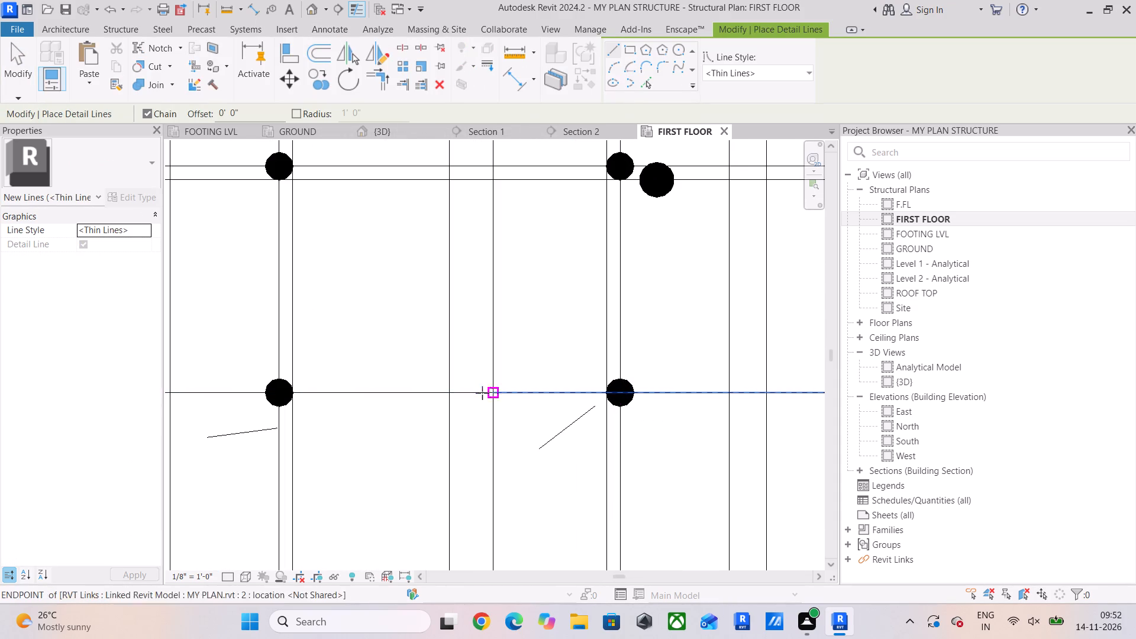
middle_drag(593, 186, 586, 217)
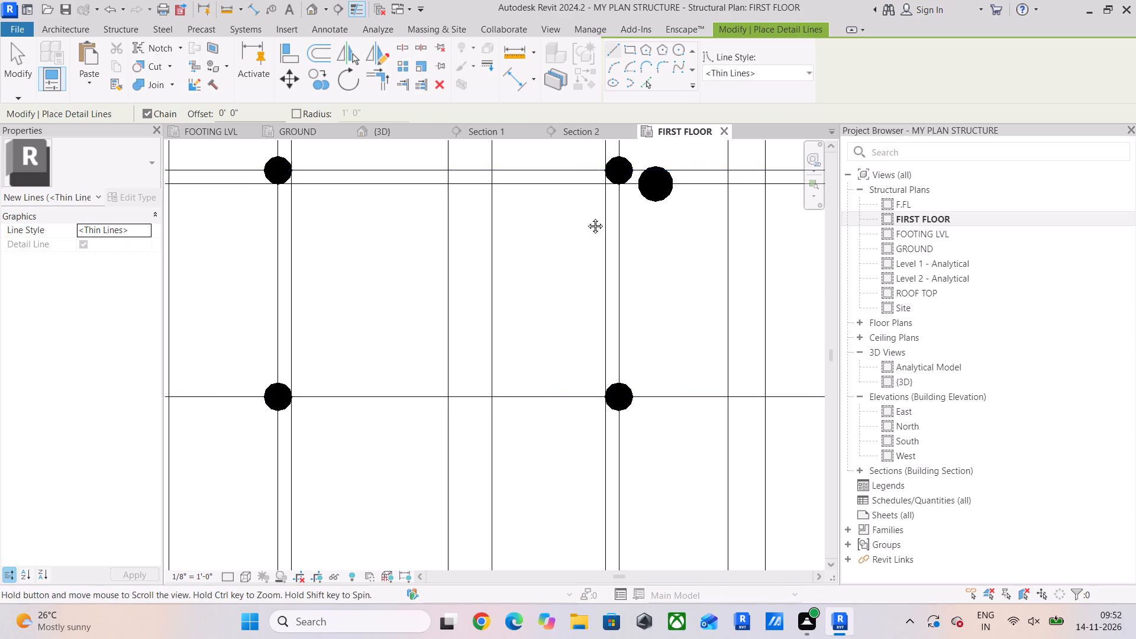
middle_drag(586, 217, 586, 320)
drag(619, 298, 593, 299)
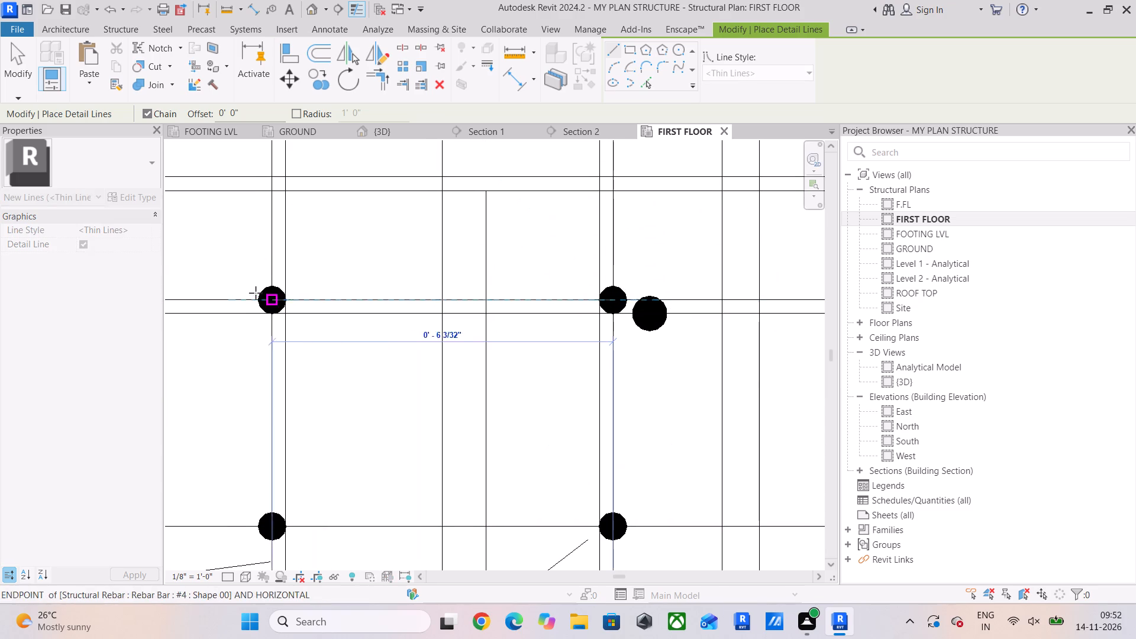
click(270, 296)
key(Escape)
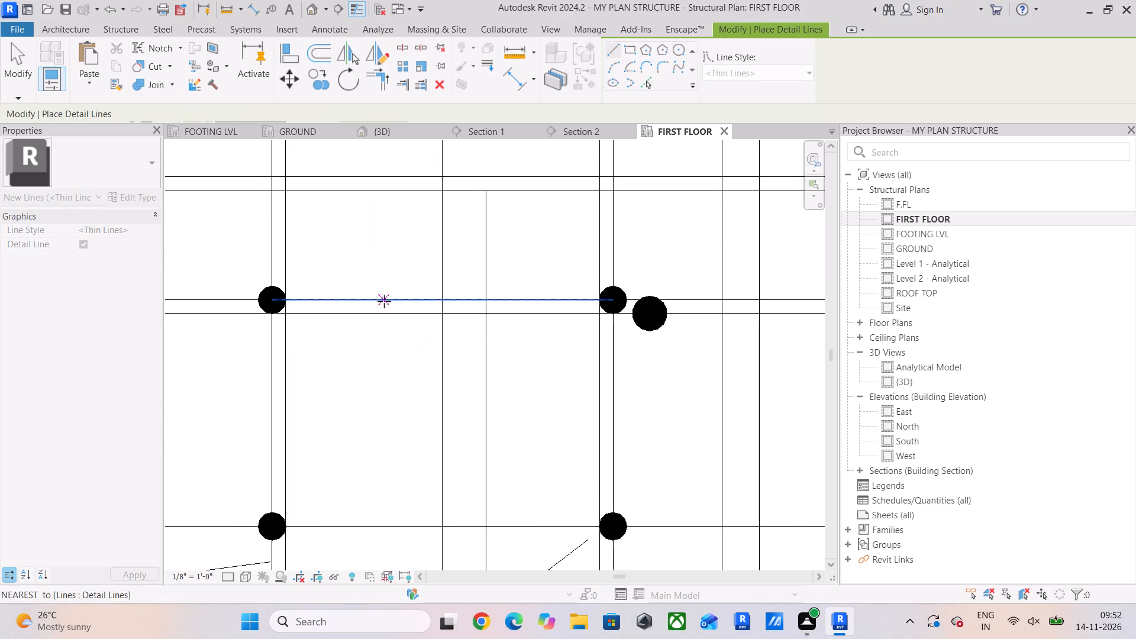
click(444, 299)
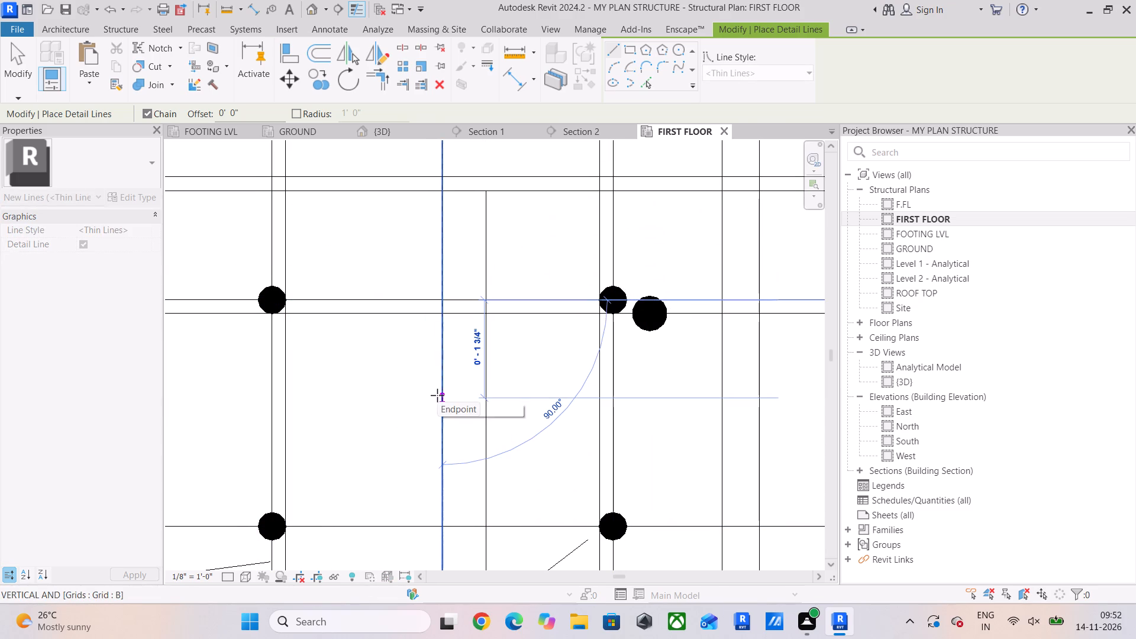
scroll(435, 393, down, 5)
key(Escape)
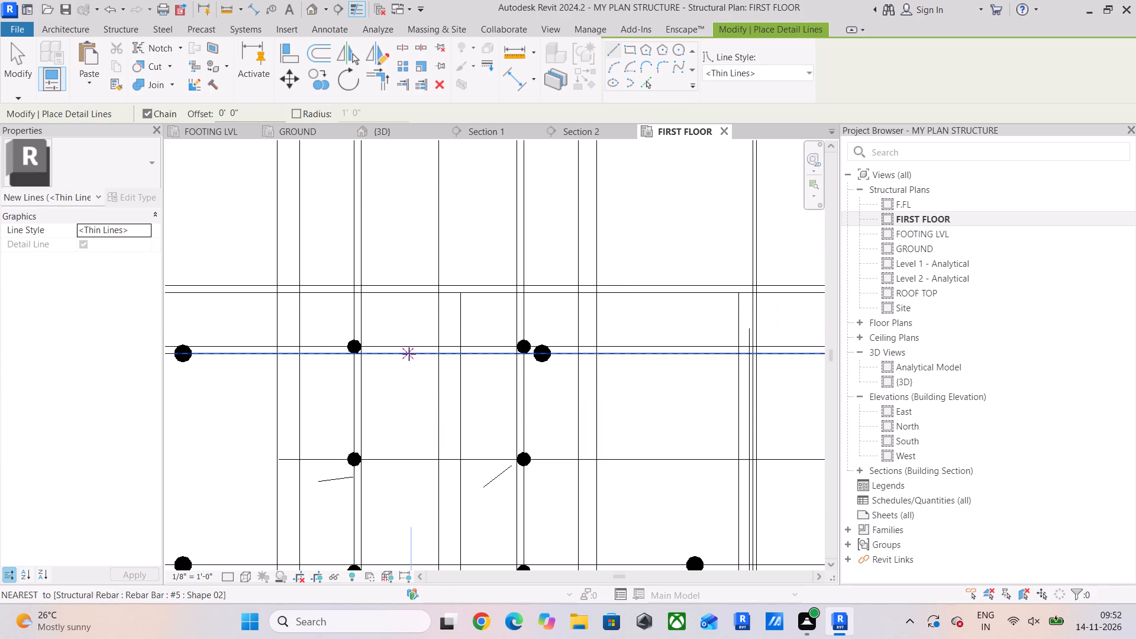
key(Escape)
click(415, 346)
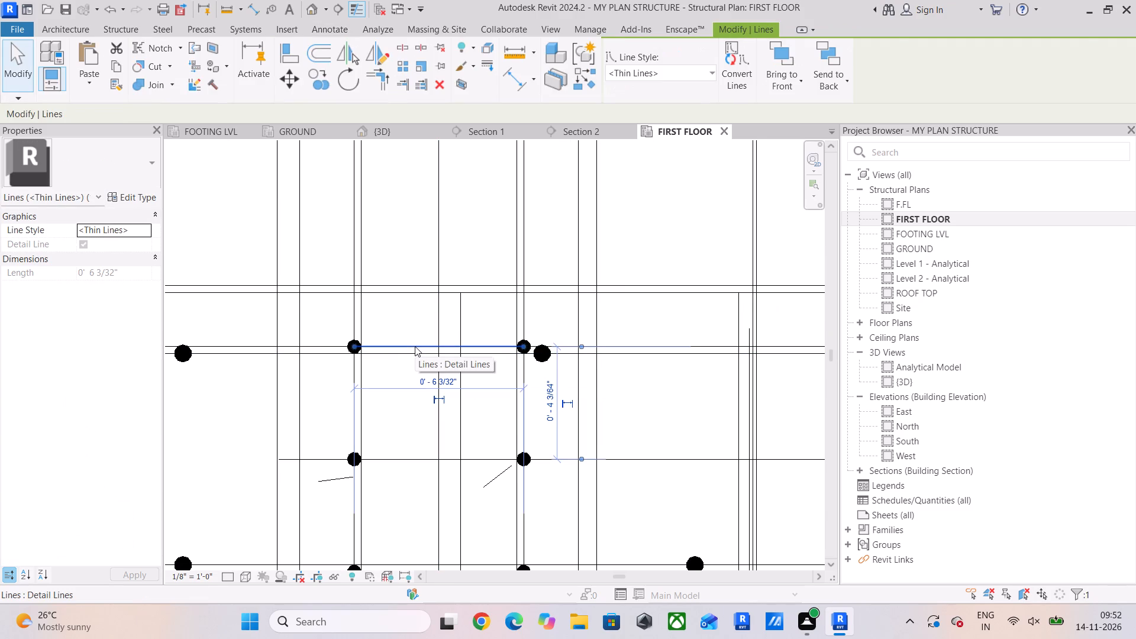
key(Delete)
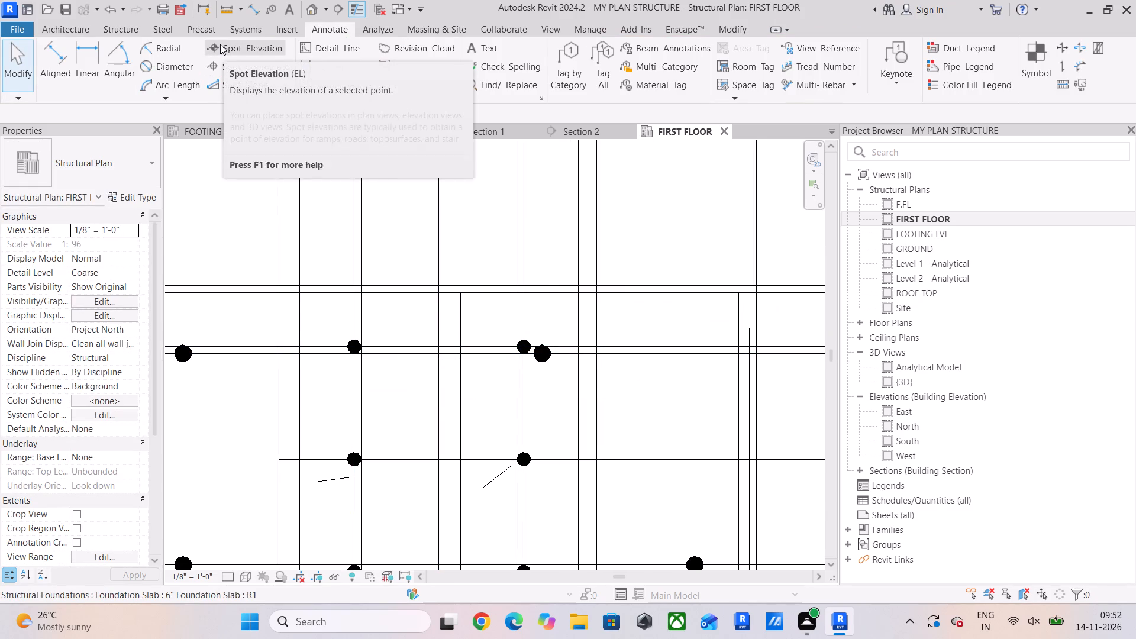
Align the left end of the cross beam's upper #5 bar with grid B at the column.
click(724, 28)
click(293, 54)
scroll(436, 345, up, 2)
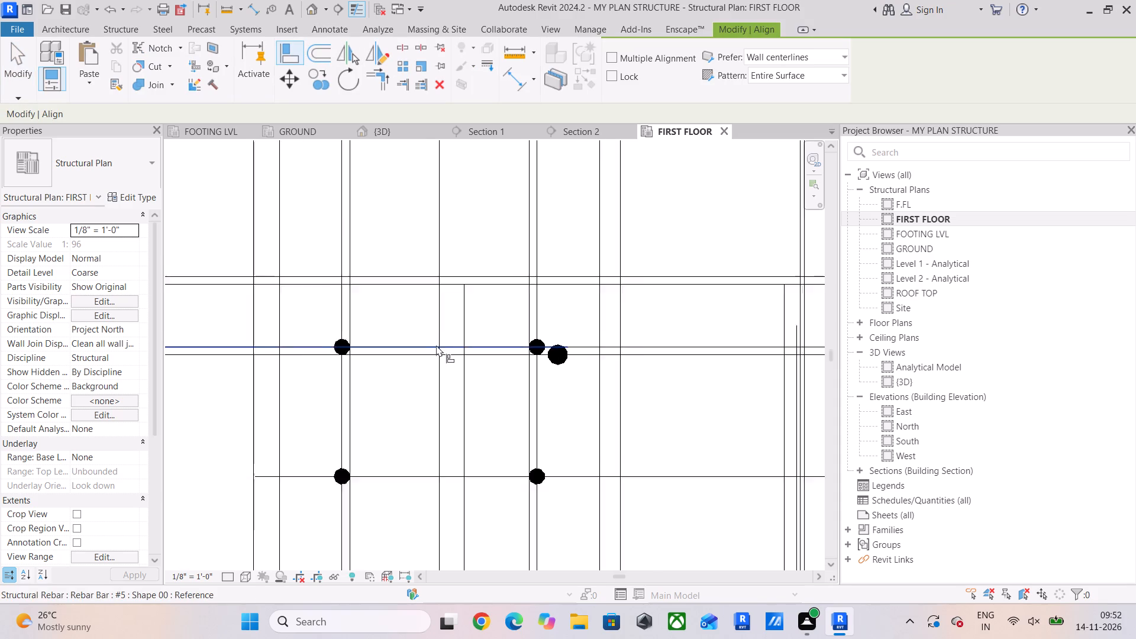
scroll(436, 345, up, 1)
click(437, 379)
middle_drag(347, 383, 622, 415)
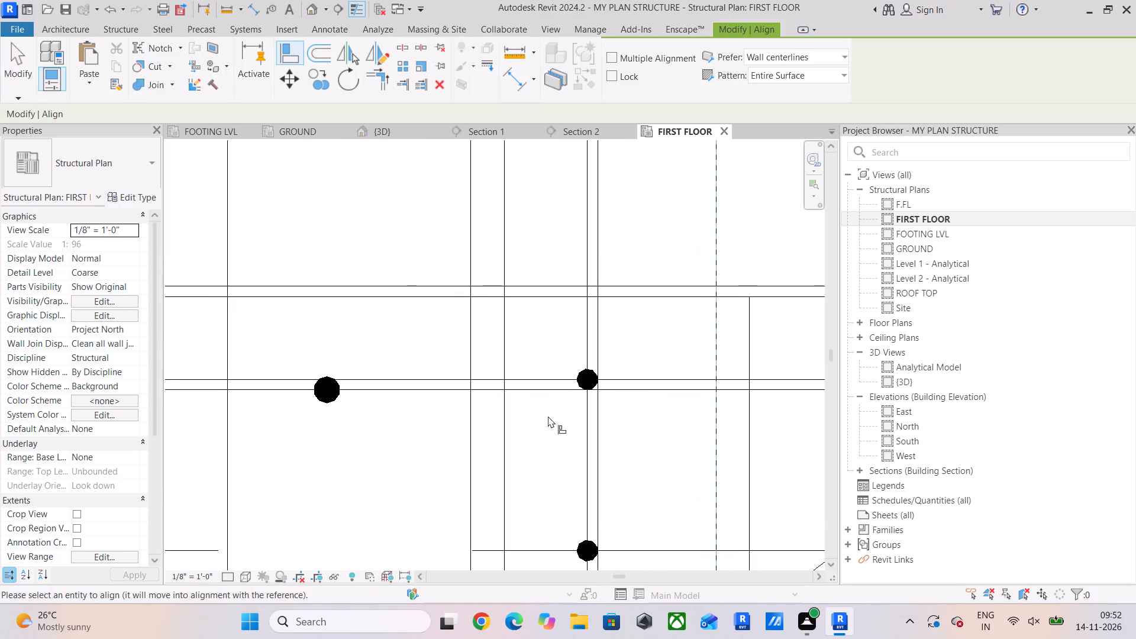
scroll(319, 385, up, 6)
click(338, 387)
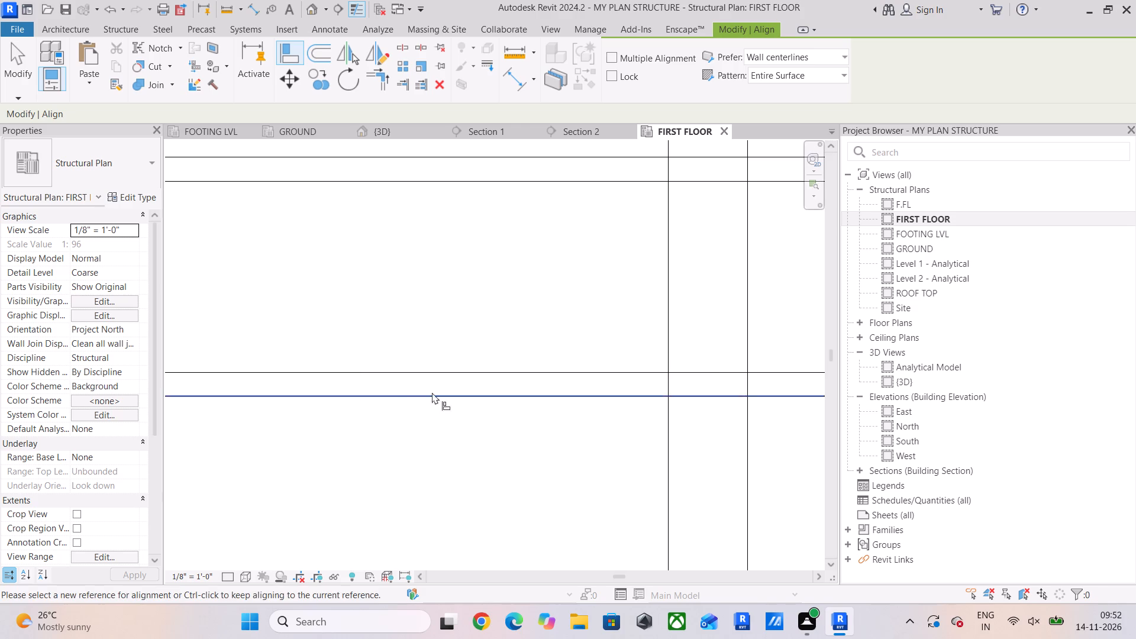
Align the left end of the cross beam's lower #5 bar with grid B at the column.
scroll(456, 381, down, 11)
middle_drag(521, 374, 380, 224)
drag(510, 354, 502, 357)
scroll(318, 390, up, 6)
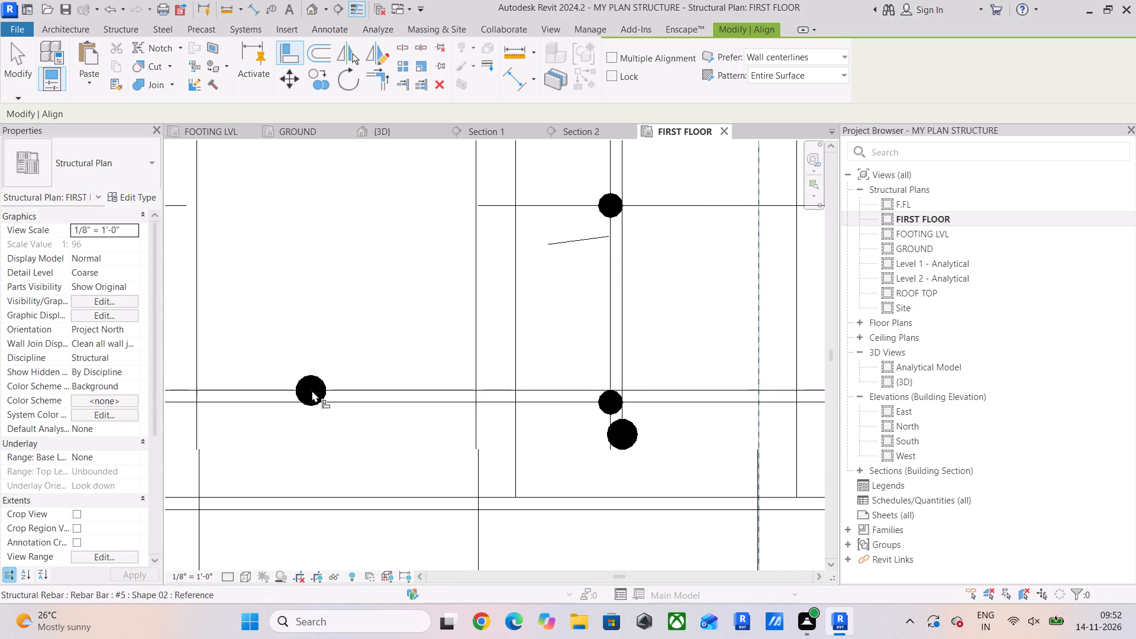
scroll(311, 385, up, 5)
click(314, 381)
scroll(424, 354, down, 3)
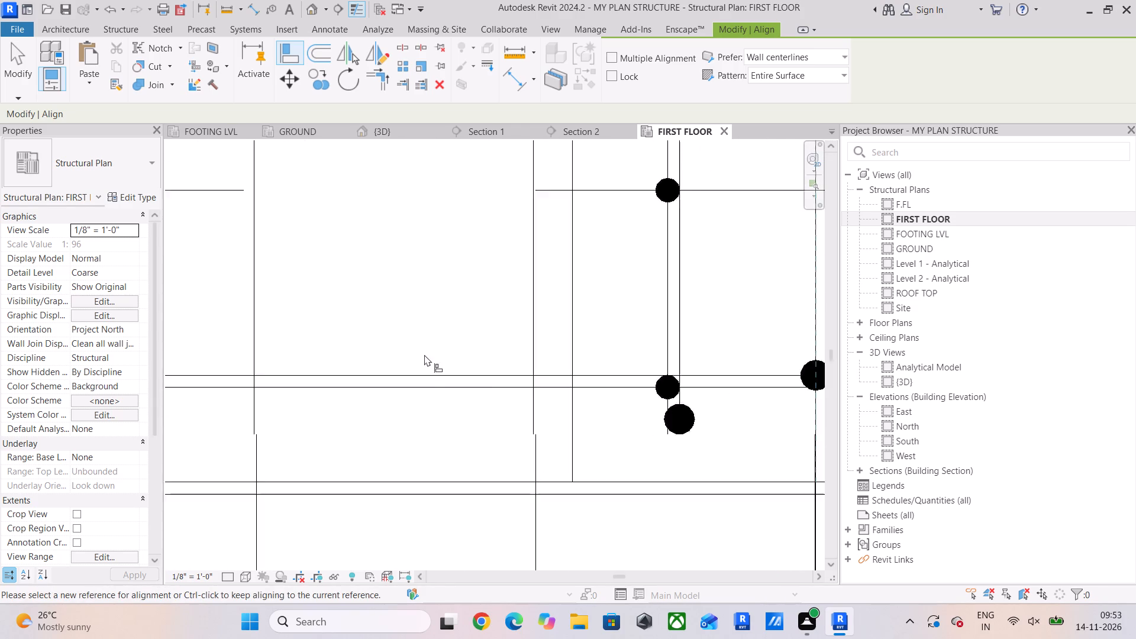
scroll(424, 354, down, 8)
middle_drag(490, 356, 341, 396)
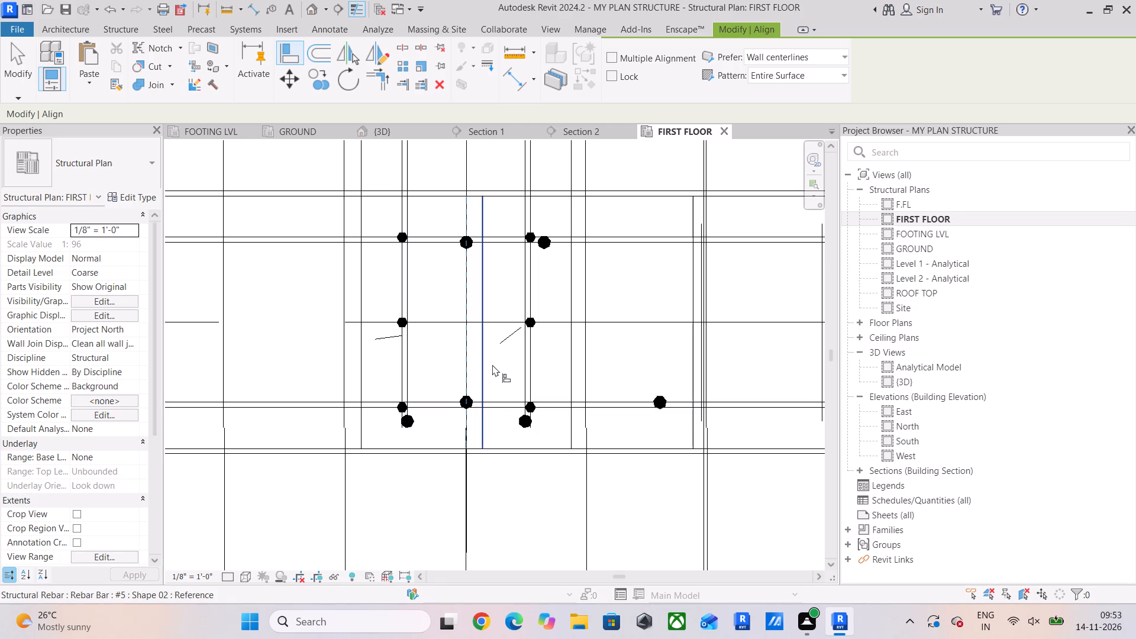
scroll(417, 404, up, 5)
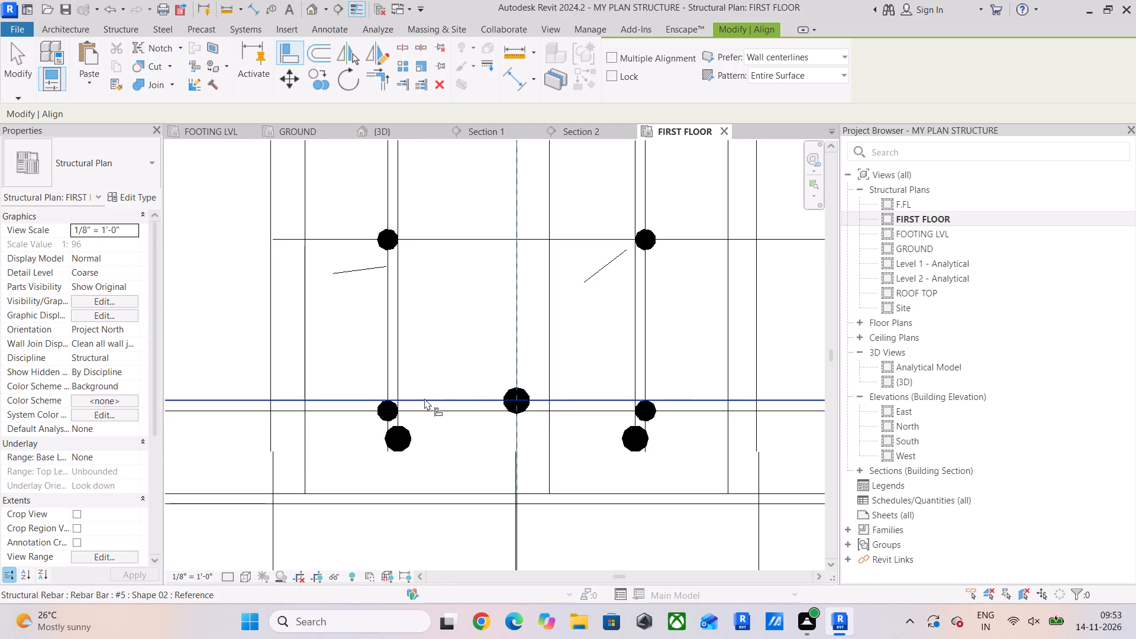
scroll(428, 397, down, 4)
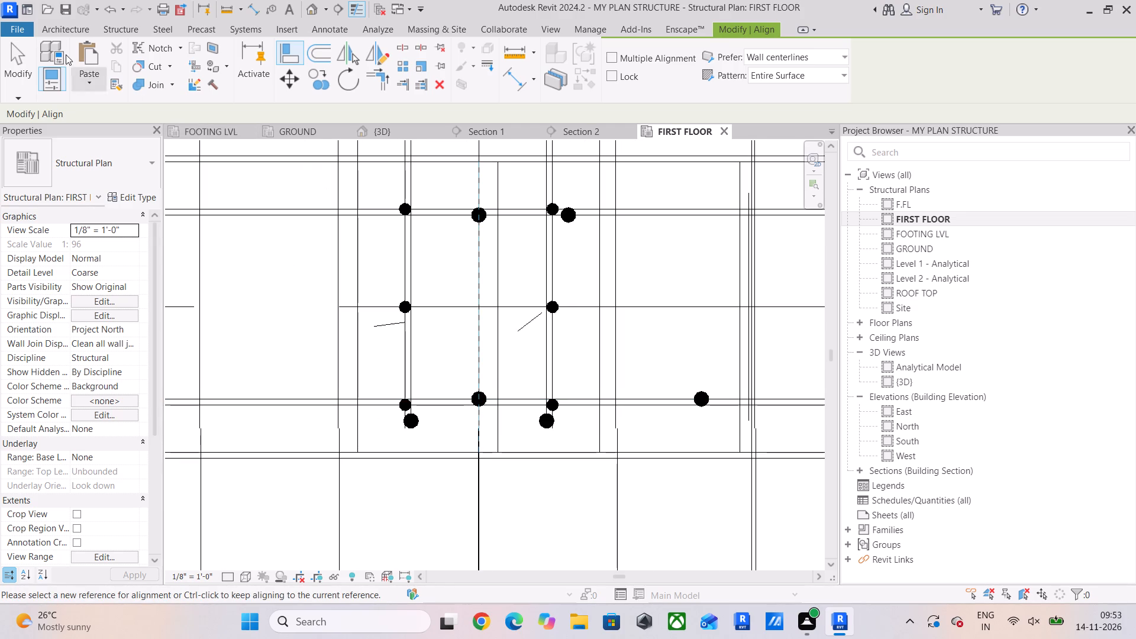
Extend the left end of the cross beam's lower #5 bar from grid B to just past the column's left #4 bar.
drag(24, 50, 27, 63)
scroll(483, 435, up, 4)
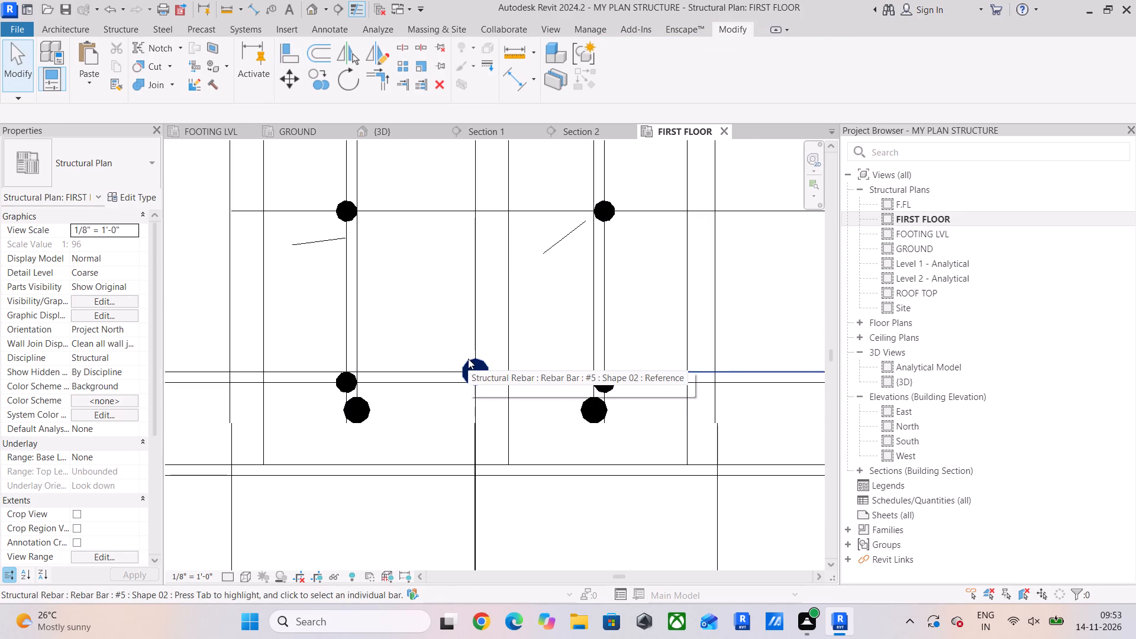
click(467, 357)
drag(456, 372, 306, 380)
scroll(434, 380, down, 5)
middle_drag(472, 379, 468, 427)
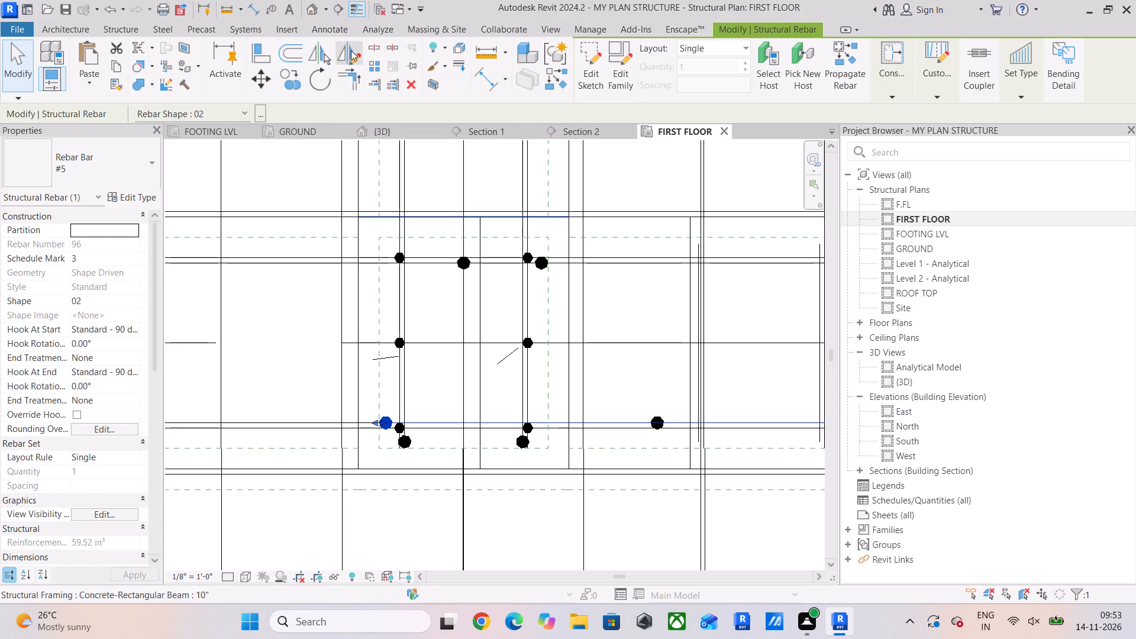
Align the left end of the cross beam's upper #5 bar with the lower #5 bar's left end at the column.
click(266, 56)
scroll(453, 255, up, 4)
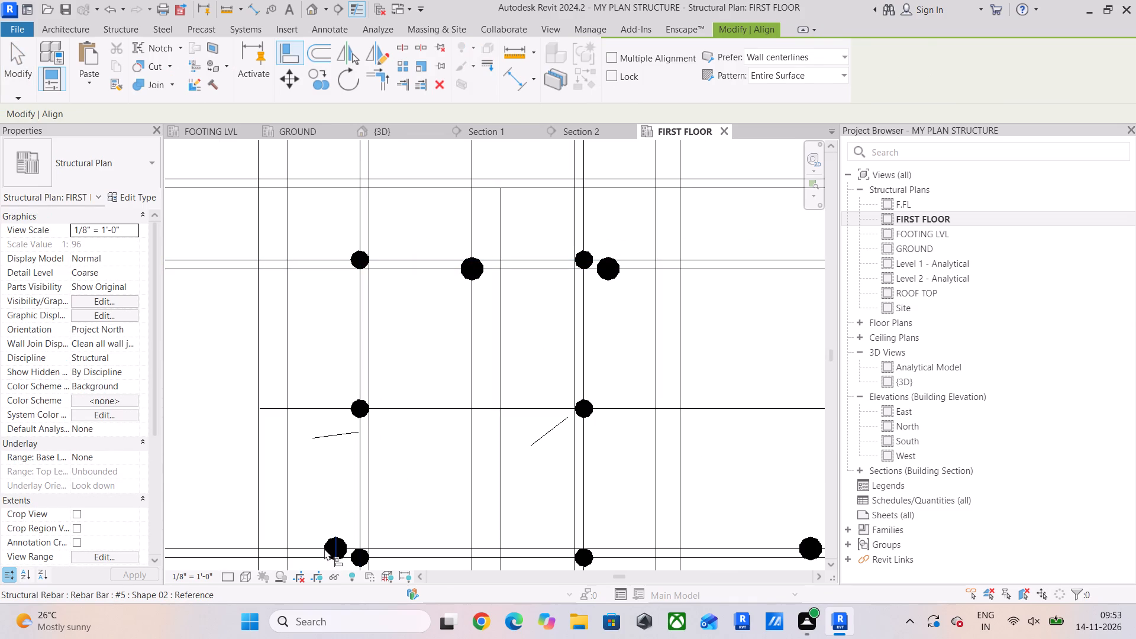
click(322, 539)
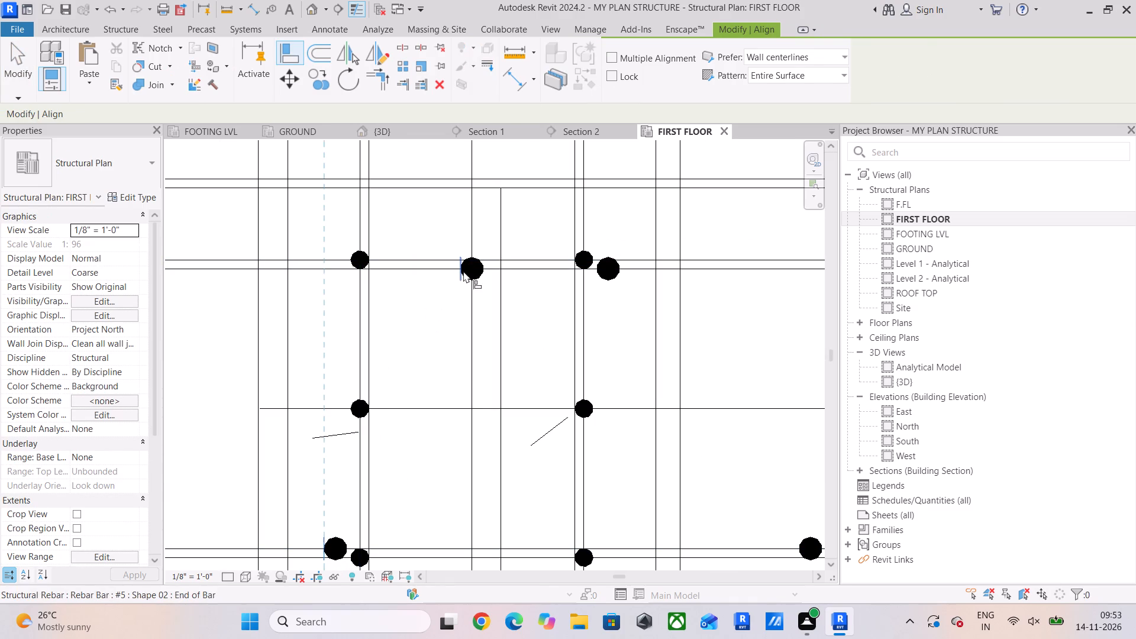
click(462, 273)
Align the right end of the cross beam's lower #5 bar with the upper #5 bar's right end past the column.
drag(622, 273, 622, 279)
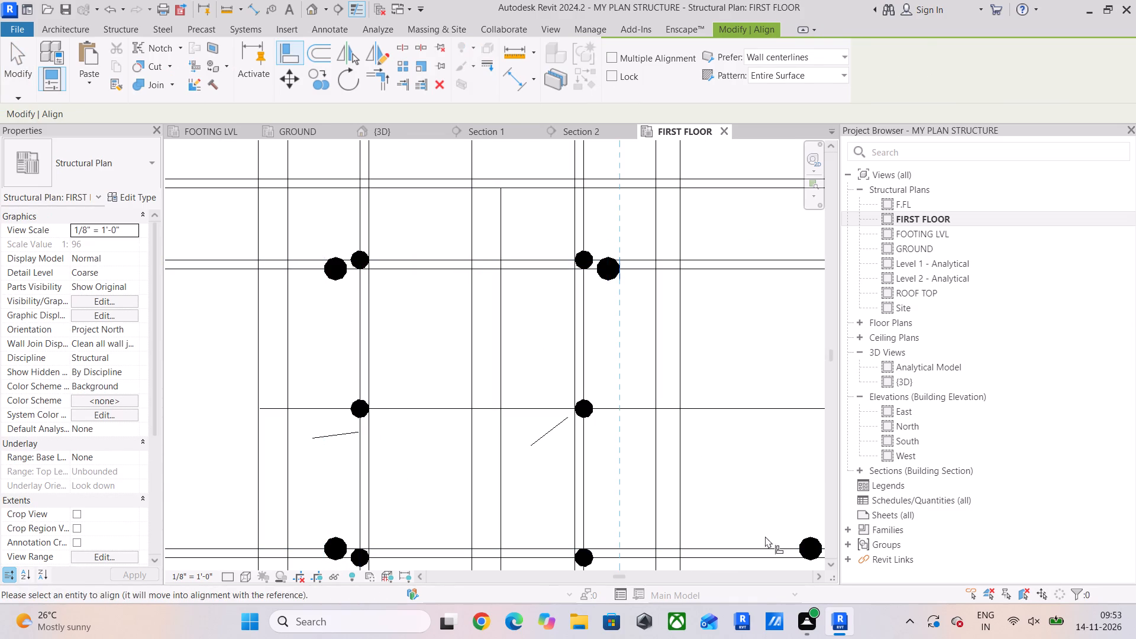
middle_drag(745, 521, 594, 477)
click(672, 489)
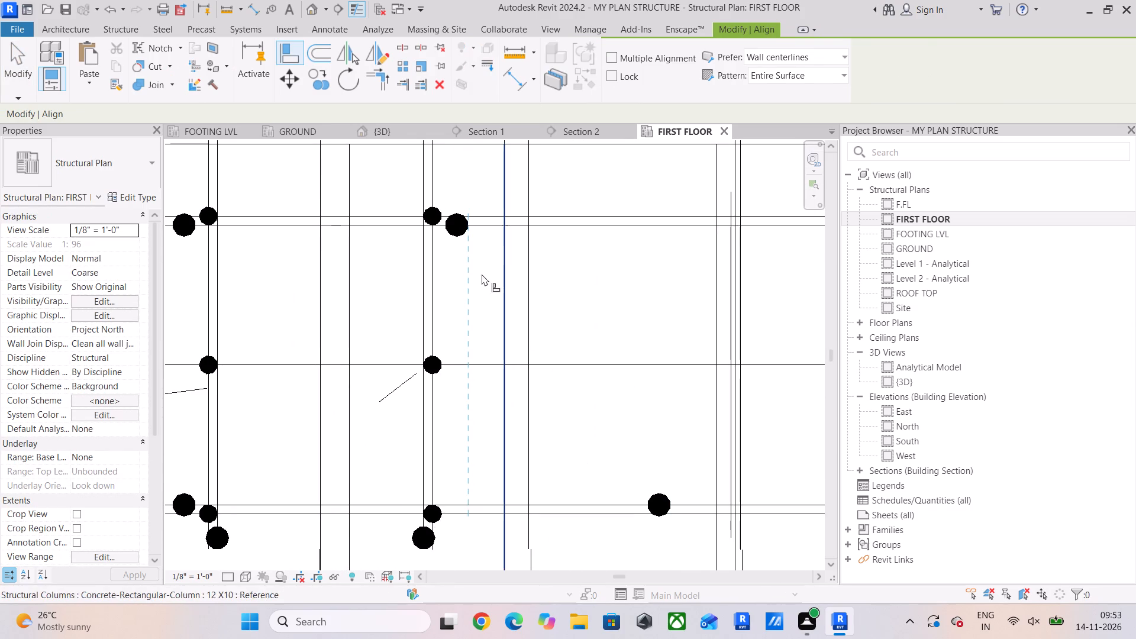
click(472, 229)
click(670, 490)
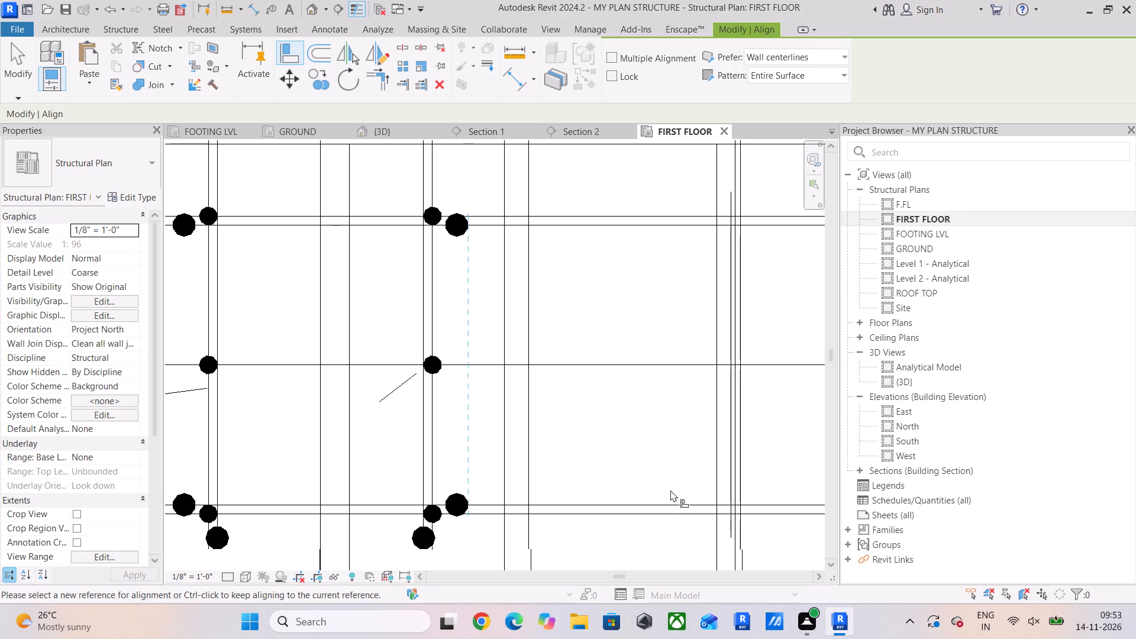
Examine the beam junctions across the plan for #5 bar ends that still overrun their columns.
scroll(632, 492, down, 5)
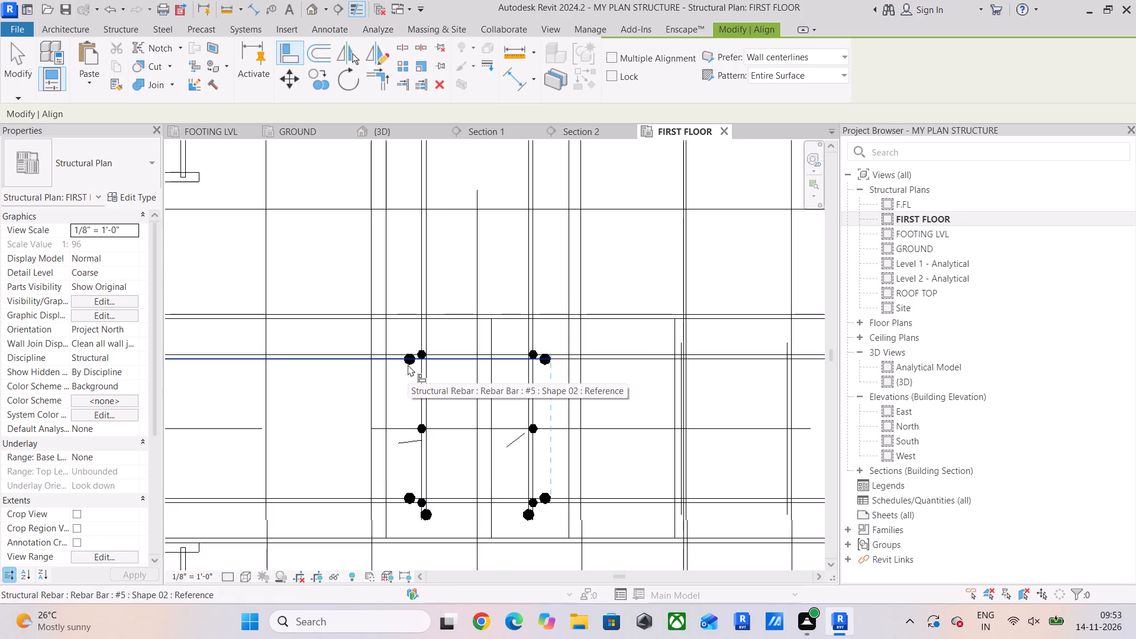
scroll(488, 443, down, 4)
middle_drag(490, 440, 372, 304)
scroll(372, 304, down, 10)
scroll(299, 439, up, 6)
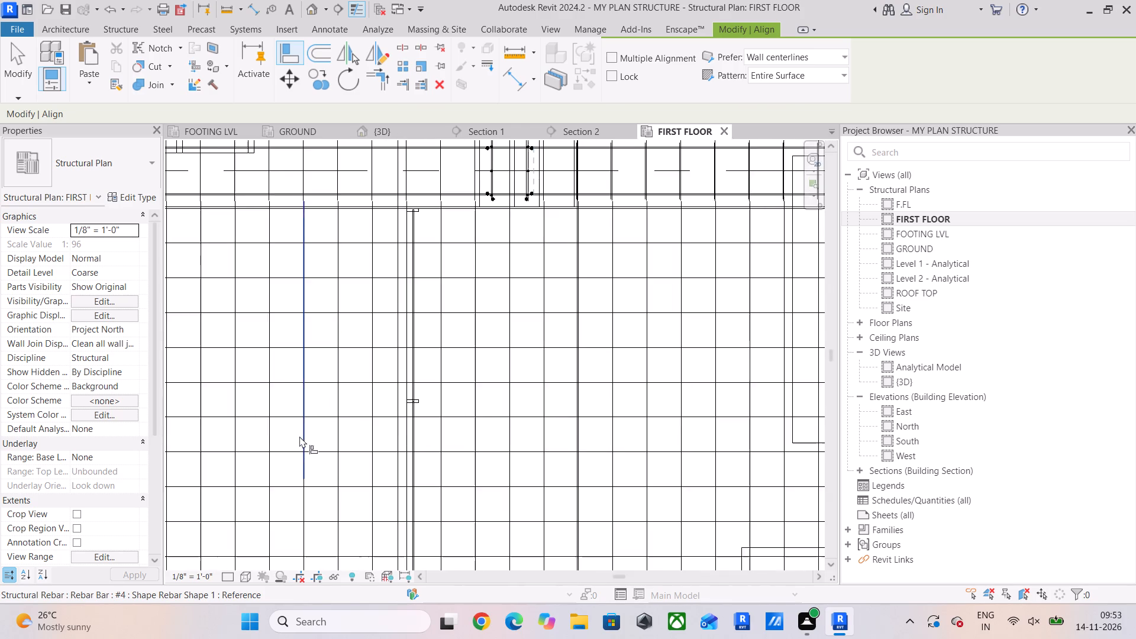
scroll(299, 436, down, 4)
middle_drag(456, 401, 311, 493)
scroll(512, 397, up, 5)
scroll(533, 323, up, 5)
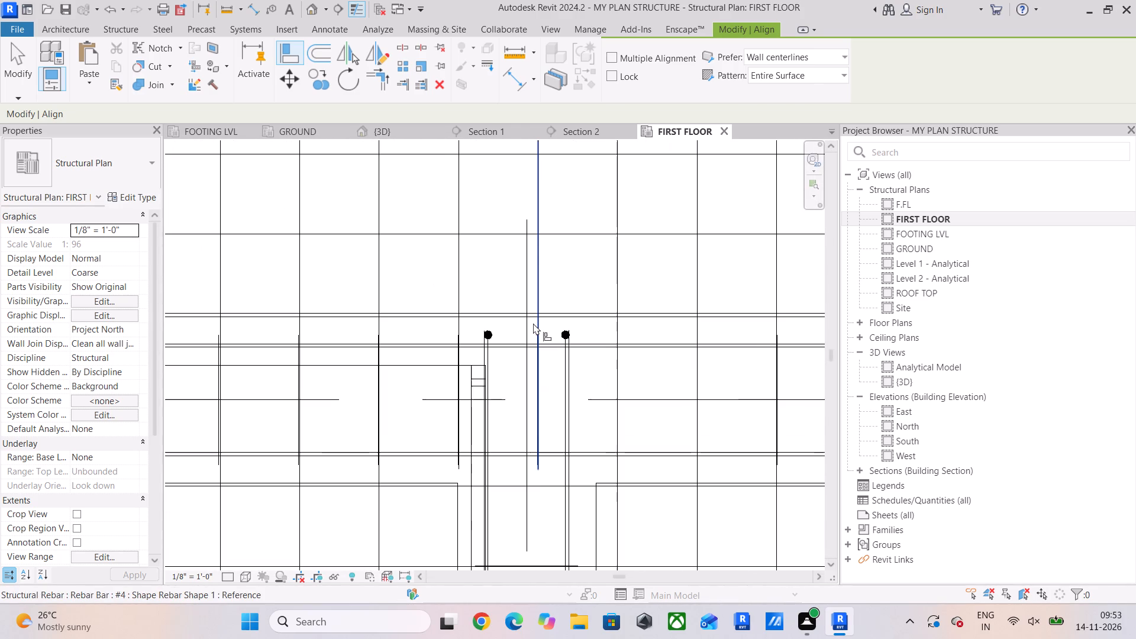
scroll(544, 359, down, 11)
middle_drag(582, 398, 469, 431)
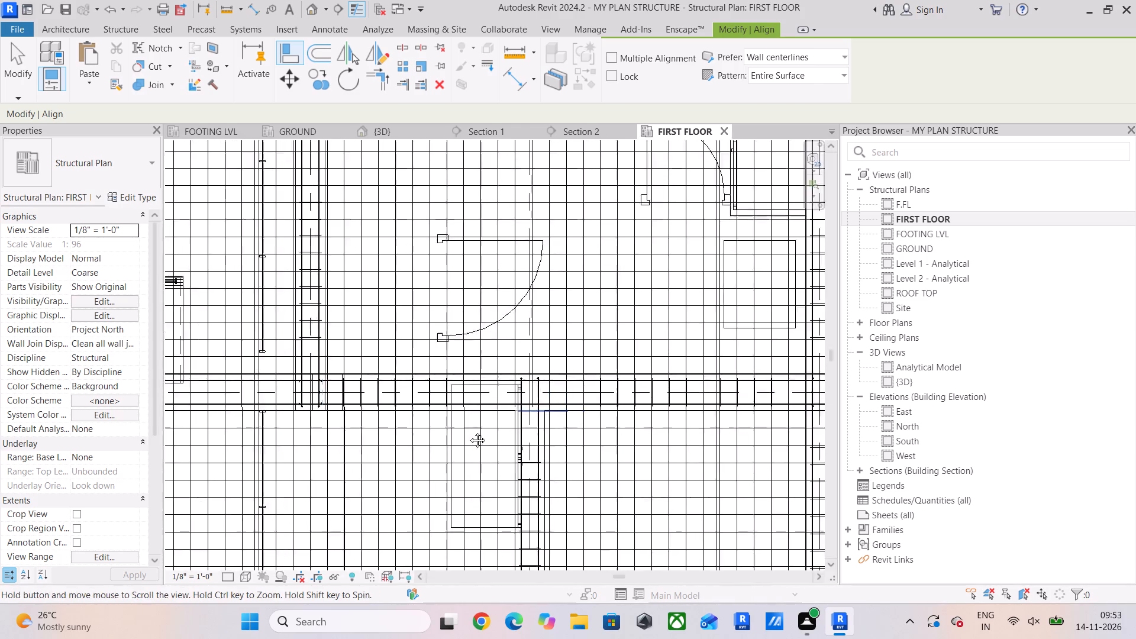
middle_drag(469, 431, 255, 439)
scroll(472, 425, up, 6)
scroll(589, 433, up, 5)
middle_drag(562, 434, 458, 422)
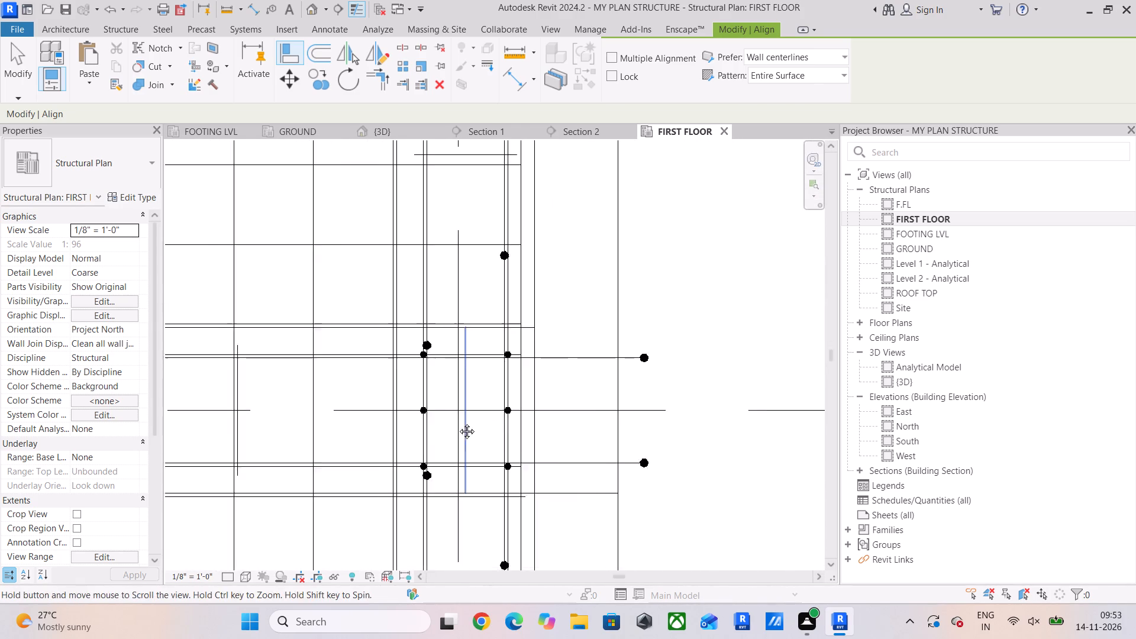
middle_drag(458, 422, 450, 419)
Shorten the right end of the cross beam's lower #5 bar to just past the slab-edge column's right #4 bar.
scroll(482, 335, up, 5)
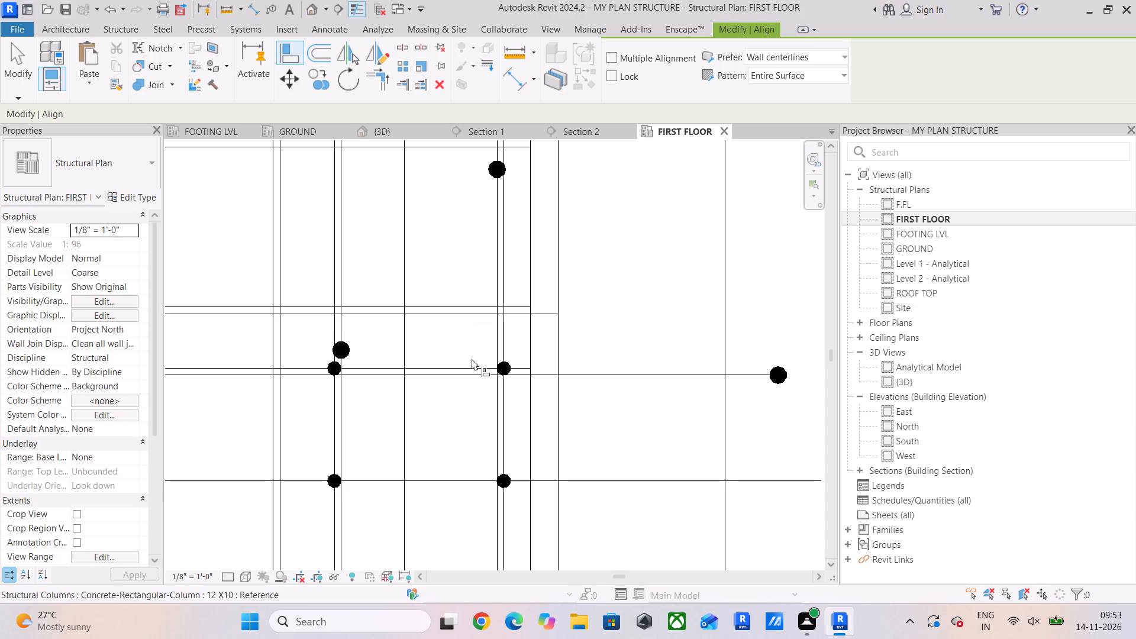
scroll(463, 361, down, 2)
middle_drag(463, 362, 457, 334)
scroll(503, 336, up, 4)
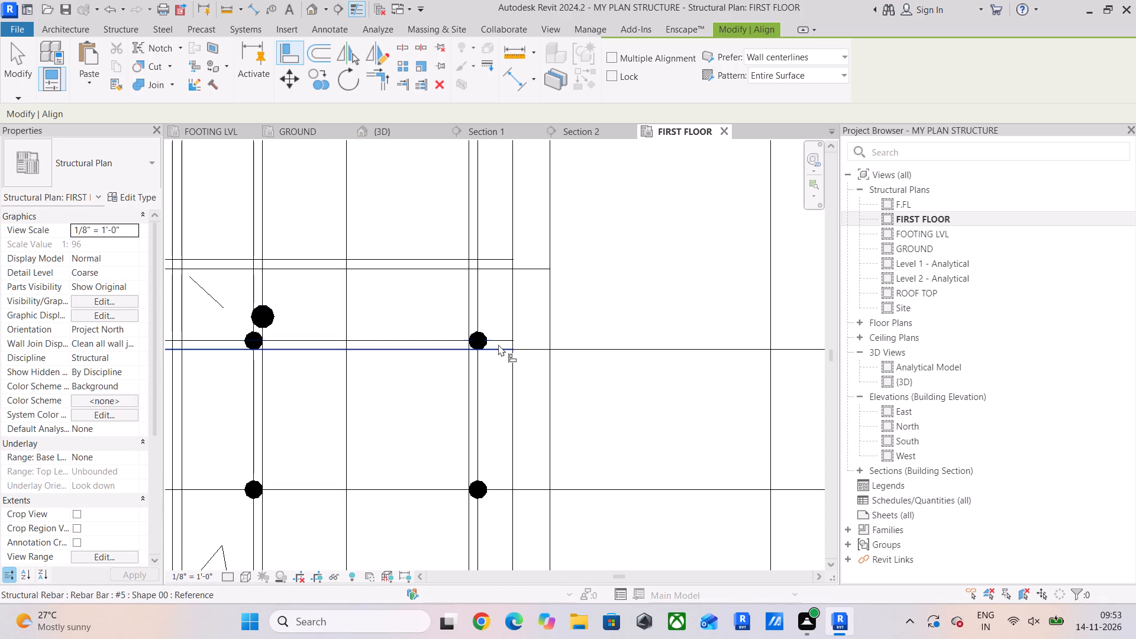
scroll(412, 324, down, 2)
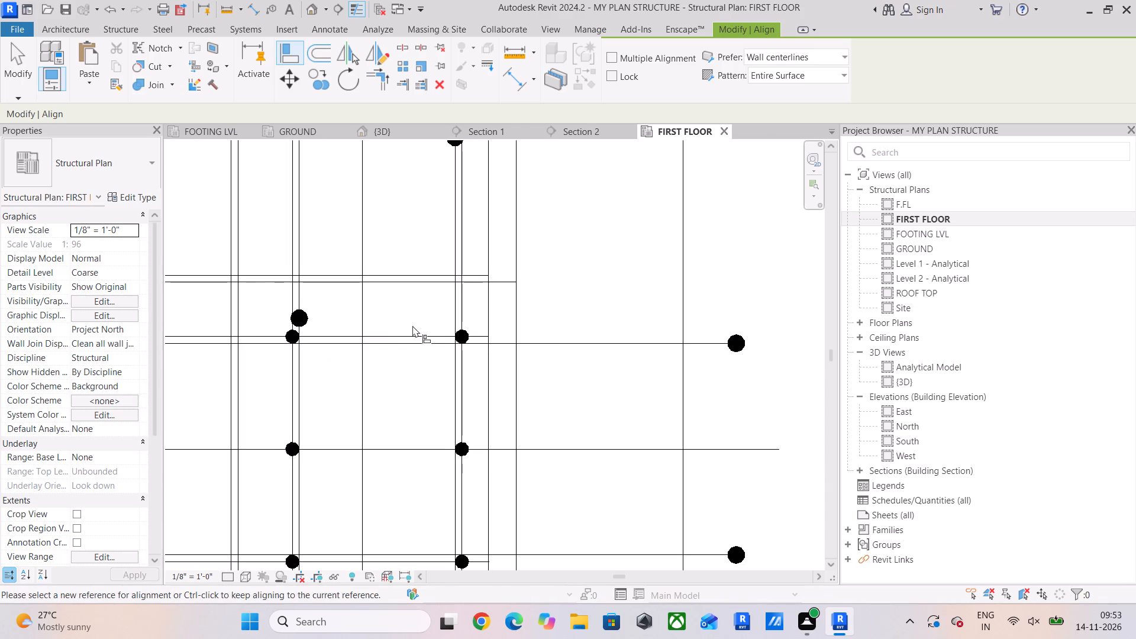
middle_drag(456, 310, 551, 246)
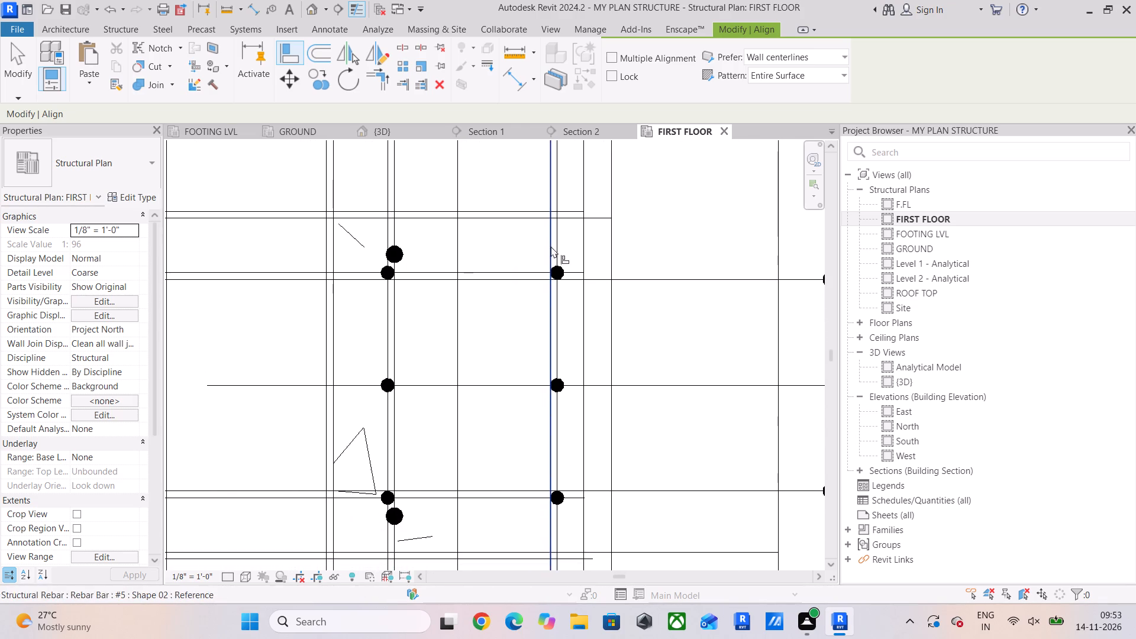
middle_drag(562, 383, 546, 293)
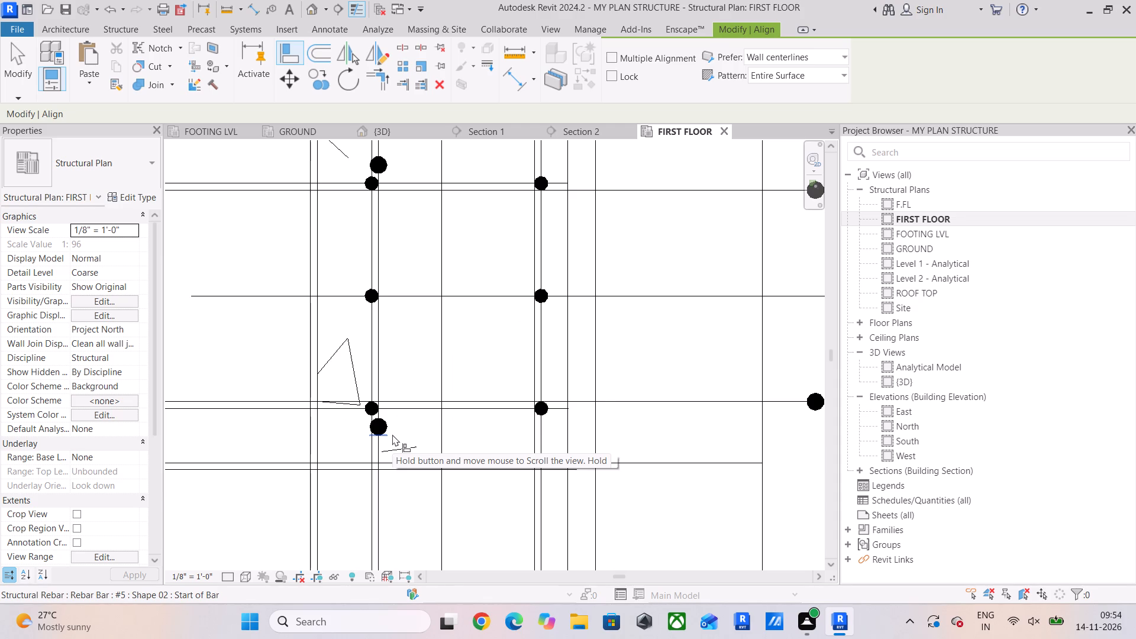
key(Escape)
key(Escape)
click(812, 402)
middle_drag(783, 411, 770, 412)
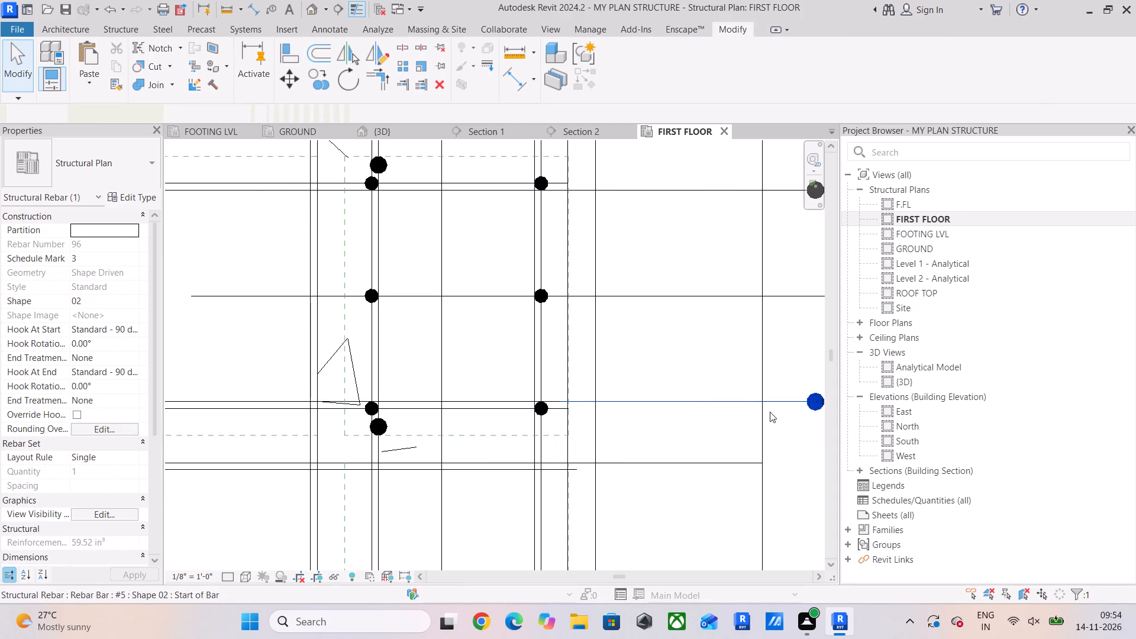
middle_drag(770, 412, 710, 409)
drag(748, 401, 495, 460)
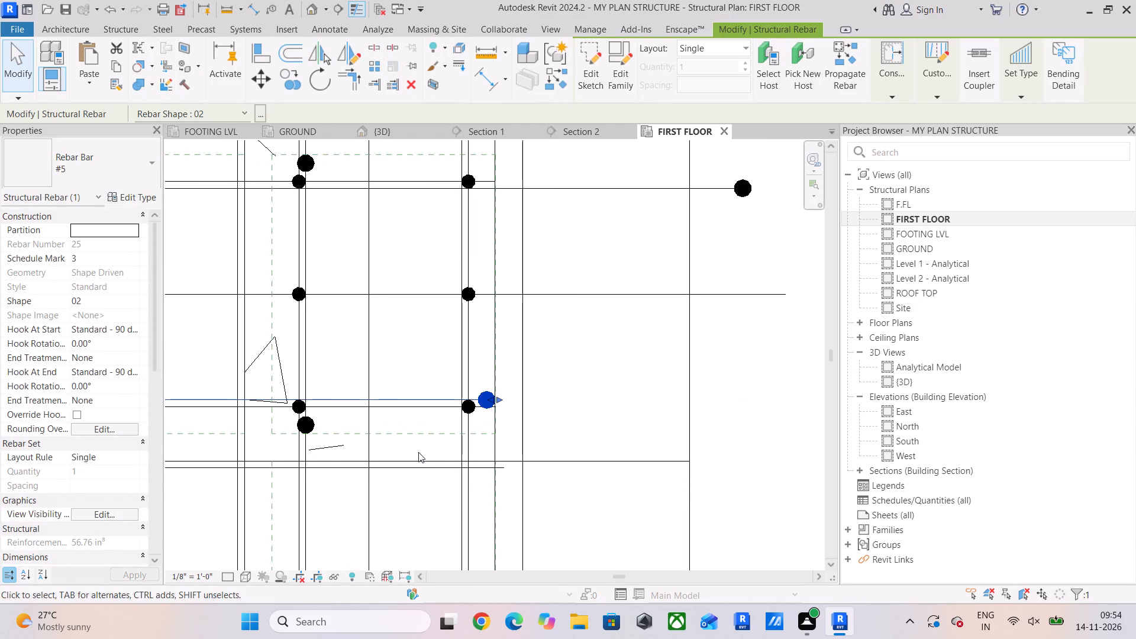
Align the right end of the cross beam's upper #5 bar with the lower #5 bar's right end at the slab-edge column.
middle_drag(418, 452, 428, 489)
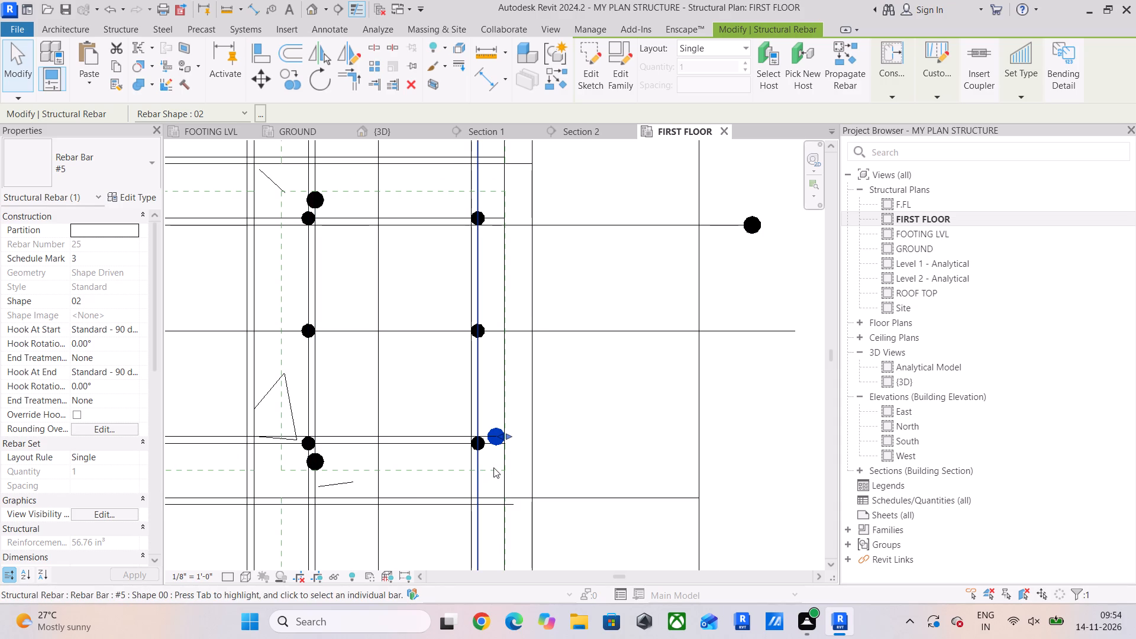
scroll(493, 467, down, 10)
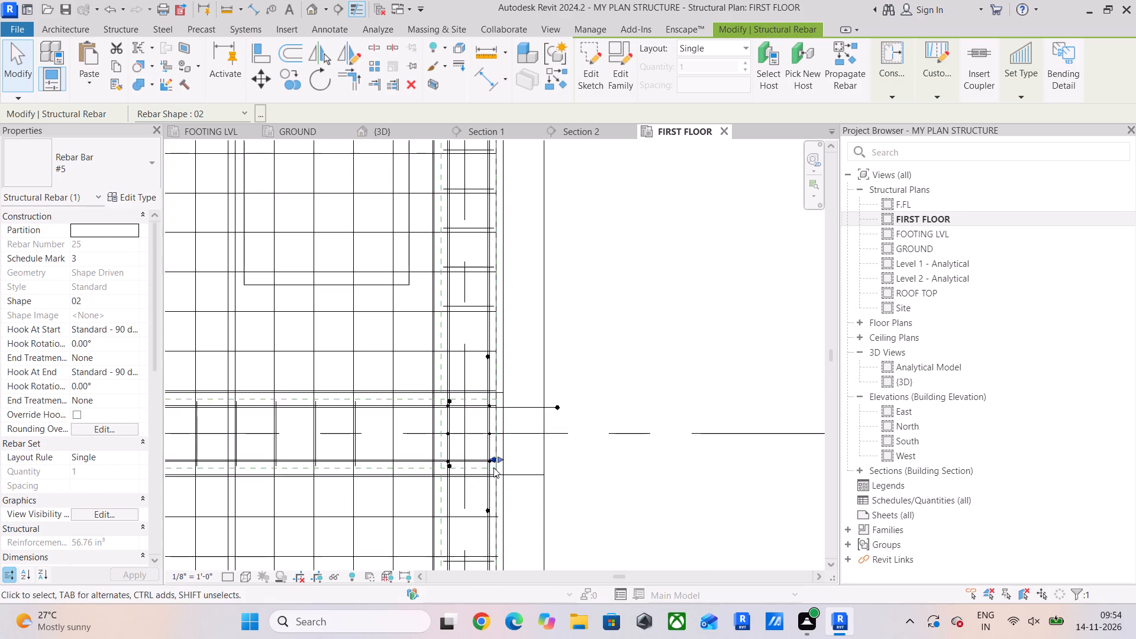
middle_drag(493, 467, 494, 423)
scroll(480, 433, up, 6)
middle_drag(475, 438, 456, 469)
scroll(483, 415, up, 4)
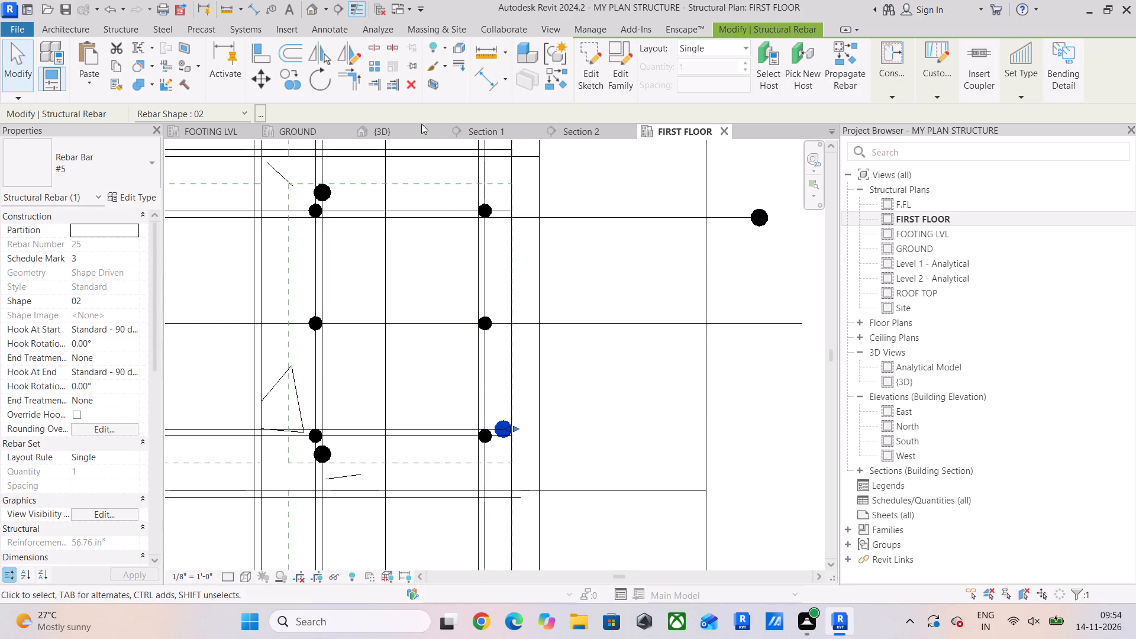
click(259, 47)
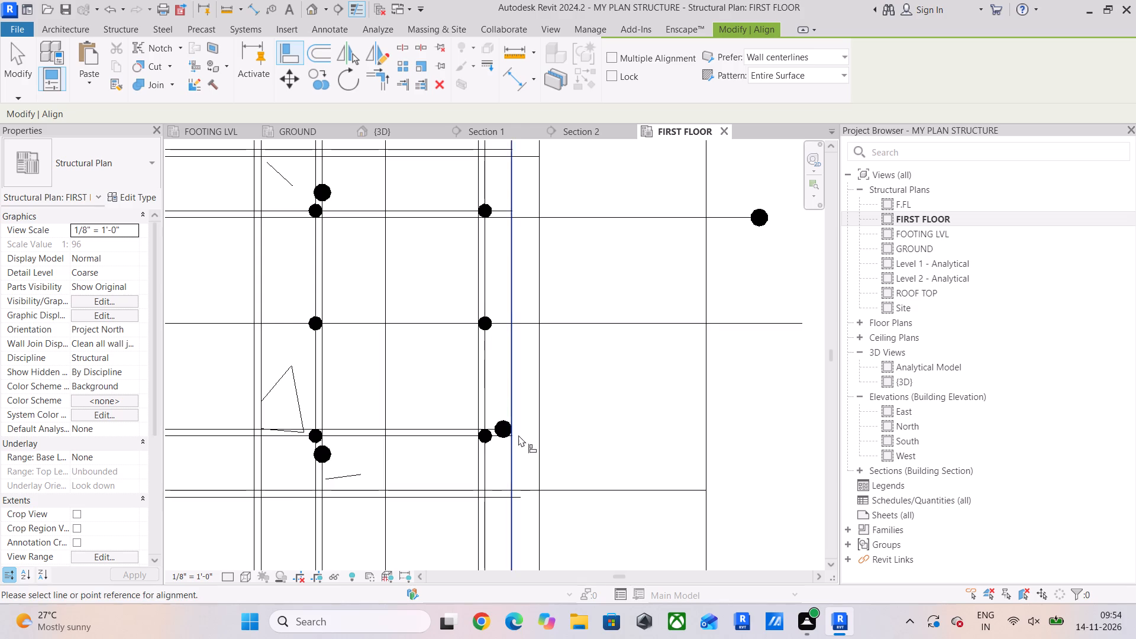
scroll(519, 437, up, 5)
click(506, 416)
scroll(630, 366, down, 6)
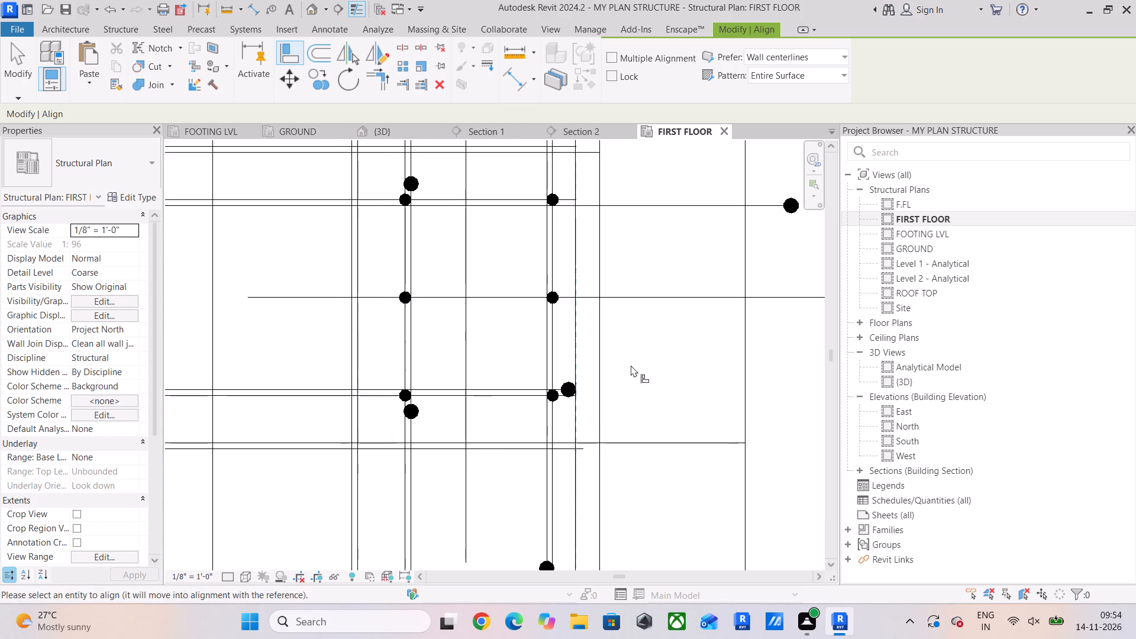
middle_drag(647, 364, 574, 456)
click(730, 298)
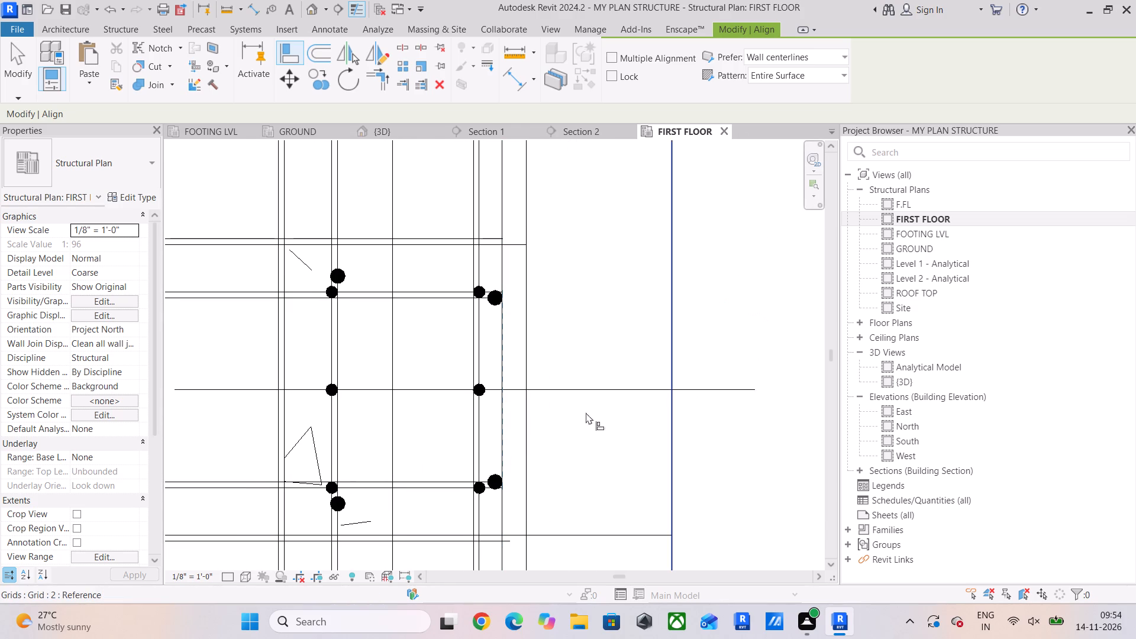
Align the edge beam's right #5 bar end below the column with the left #5 bar's end there.
middle_drag(539, 411, 634, 338)
scroll(589, 427, down, 3)
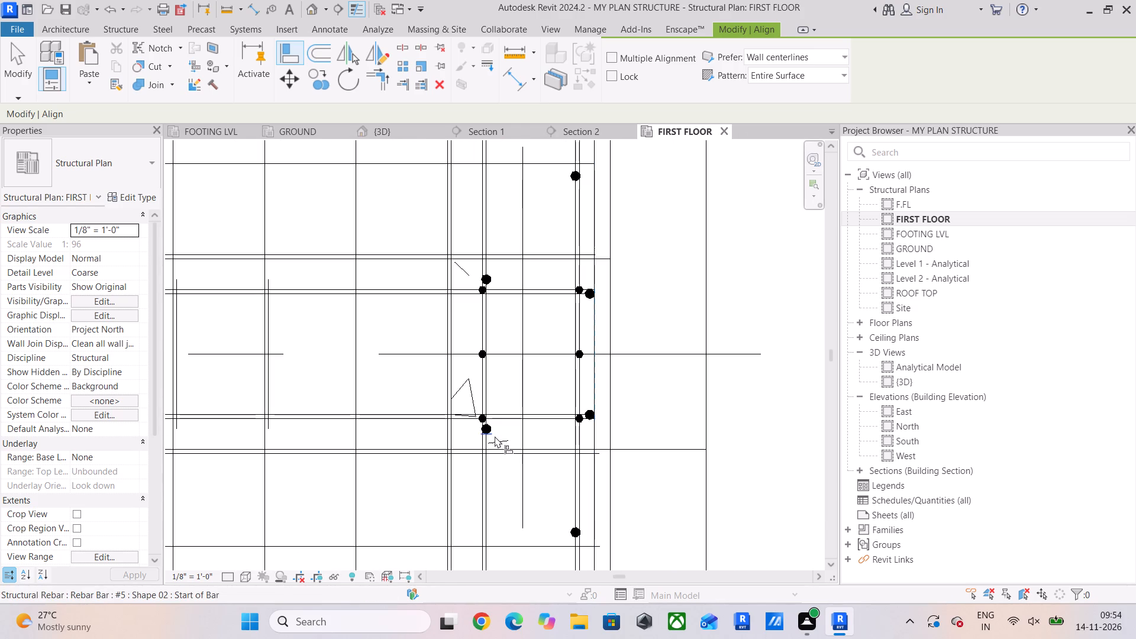
click(494, 435)
click(570, 536)
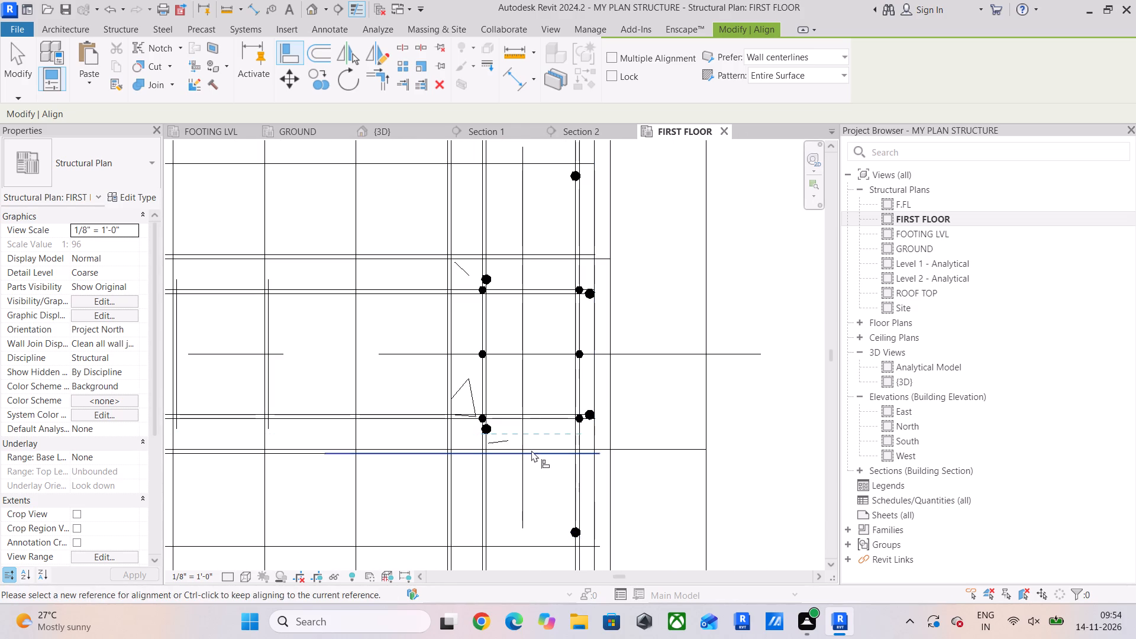
click(493, 433)
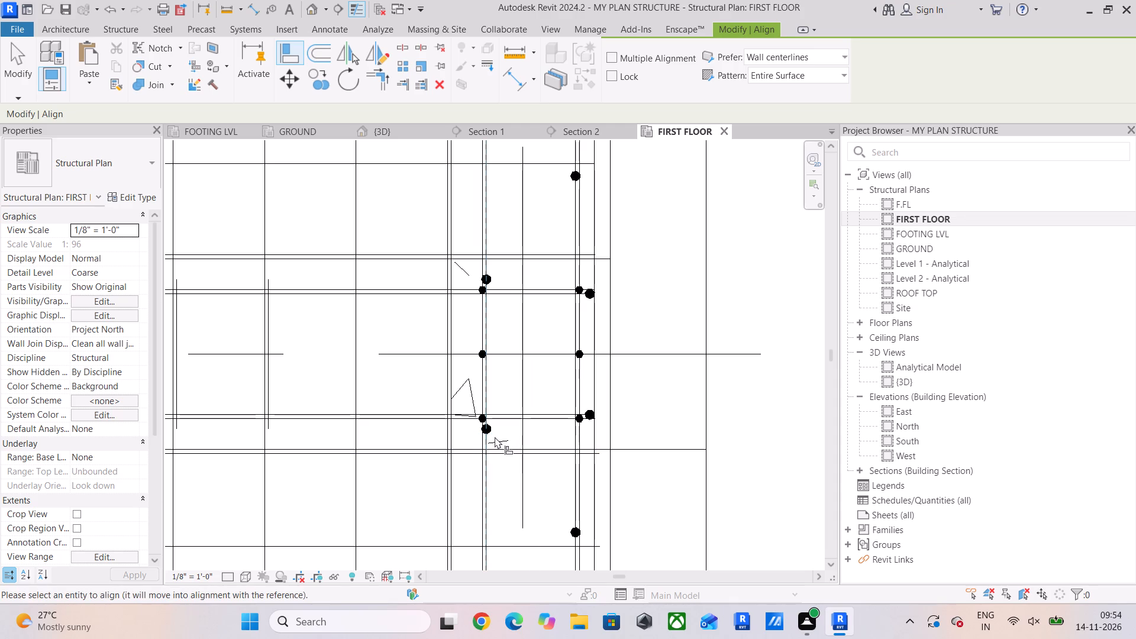
click(502, 430)
scroll(500, 430, up, 4)
click(489, 437)
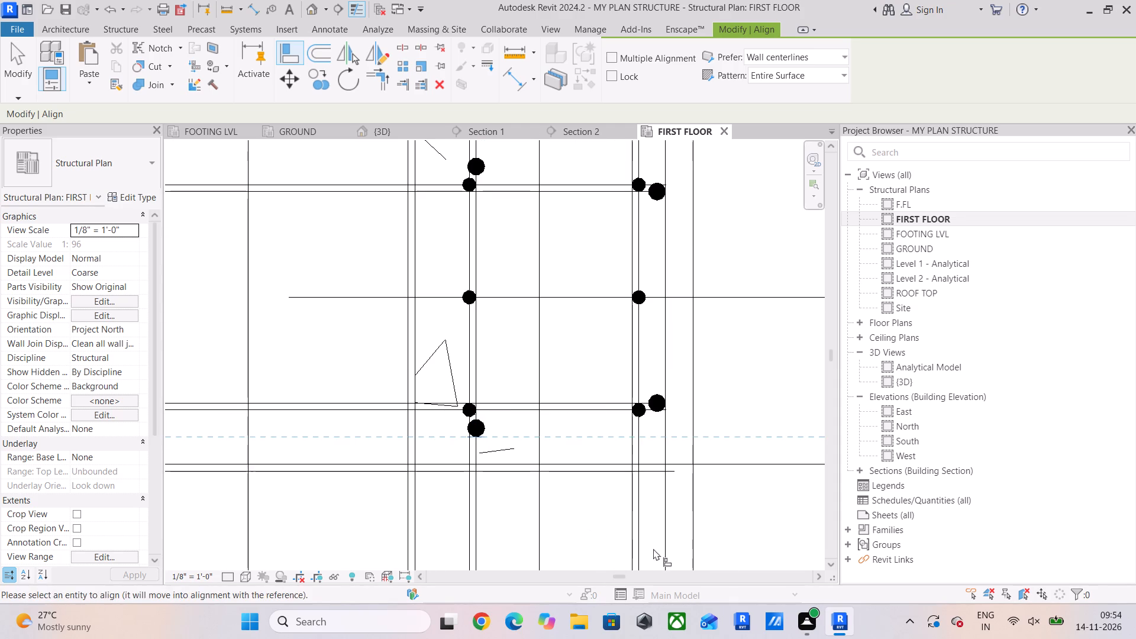
middle_drag(639, 520, 582, 375)
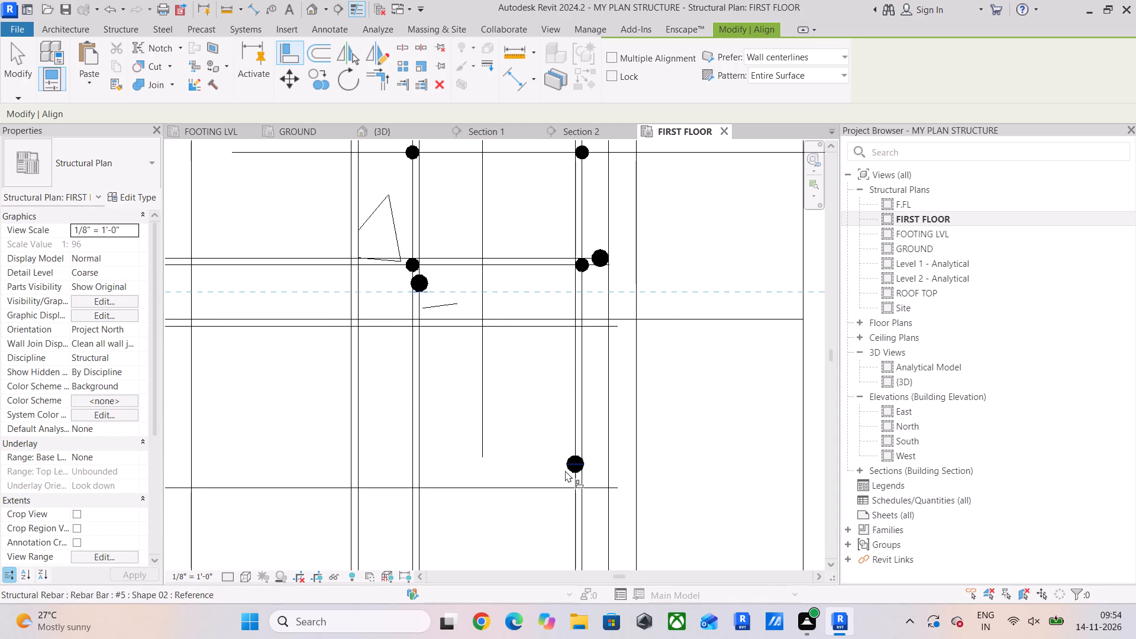
click(564, 473)
scroll(515, 393, down, 2)
Align the edge beam's right #5 bar end above the column with the left #5 bar's end there.
middle_drag(515, 393, 519, 572)
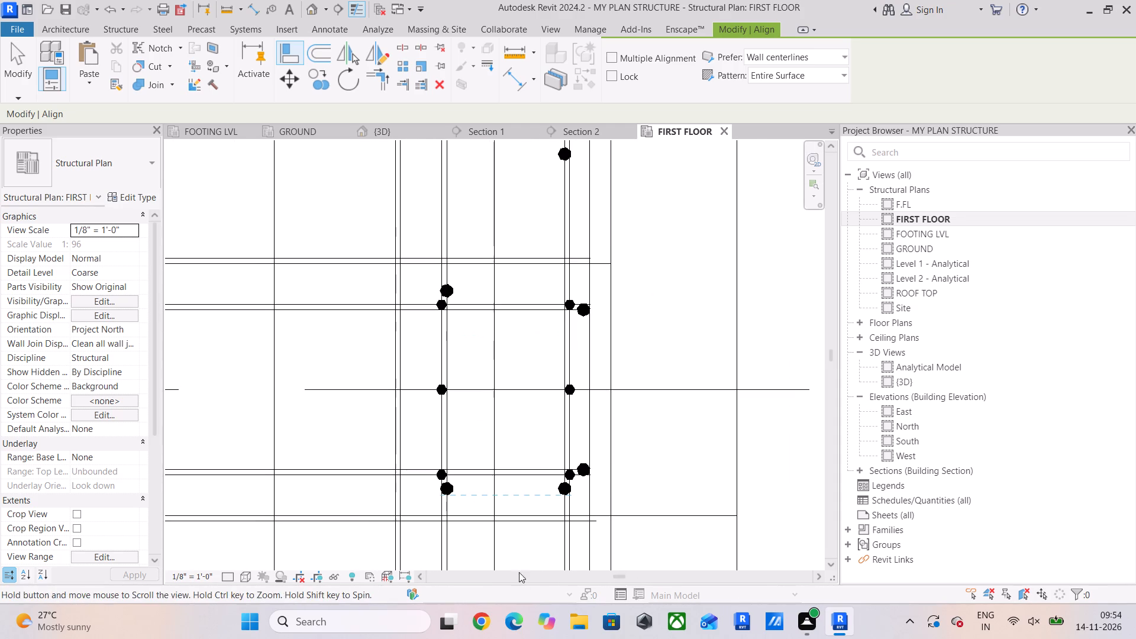
middle_drag(519, 572, 519, 572)
click(454, 280)
middle_drag(549, 304, 548, 333)
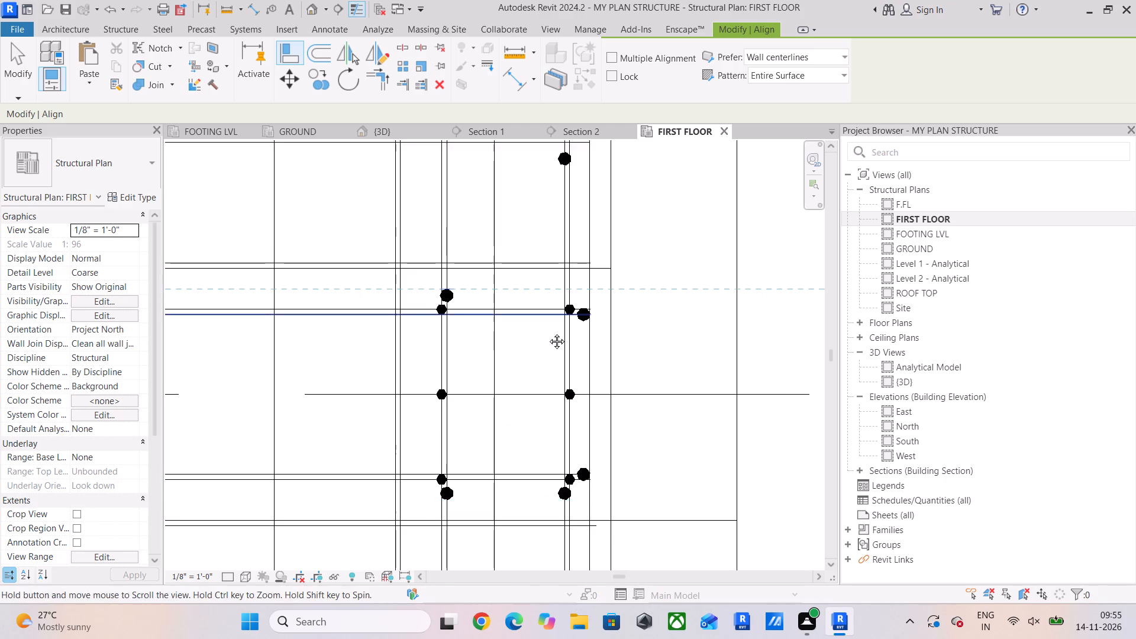
middle_drag(548, 333, 544, 394)
click(553, 242)
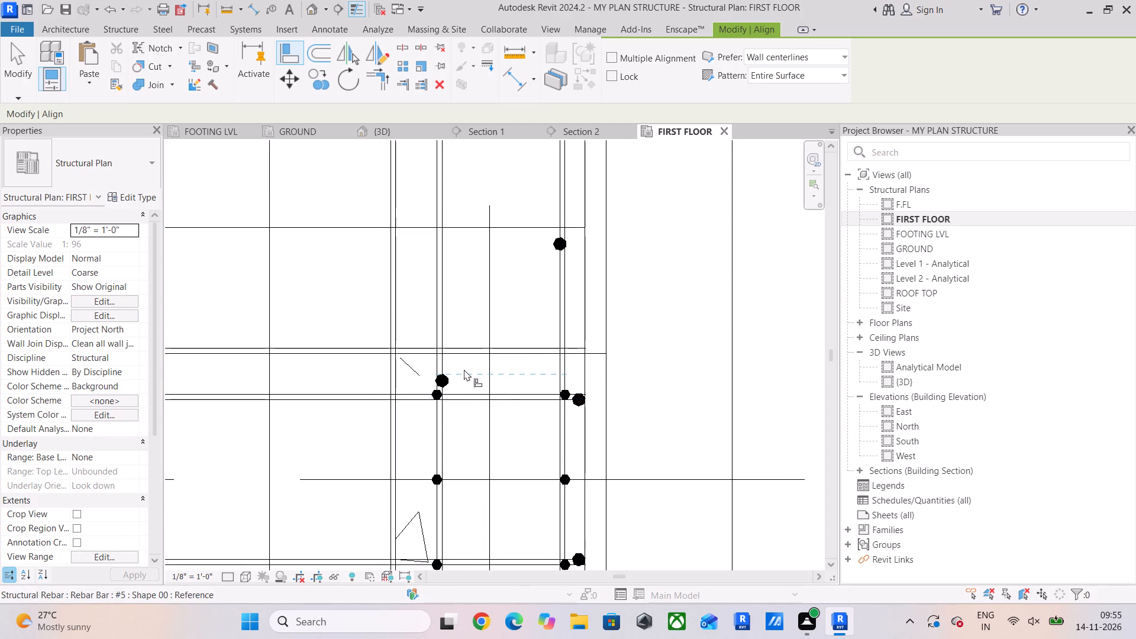
click(452, 374)
click(554, 236)
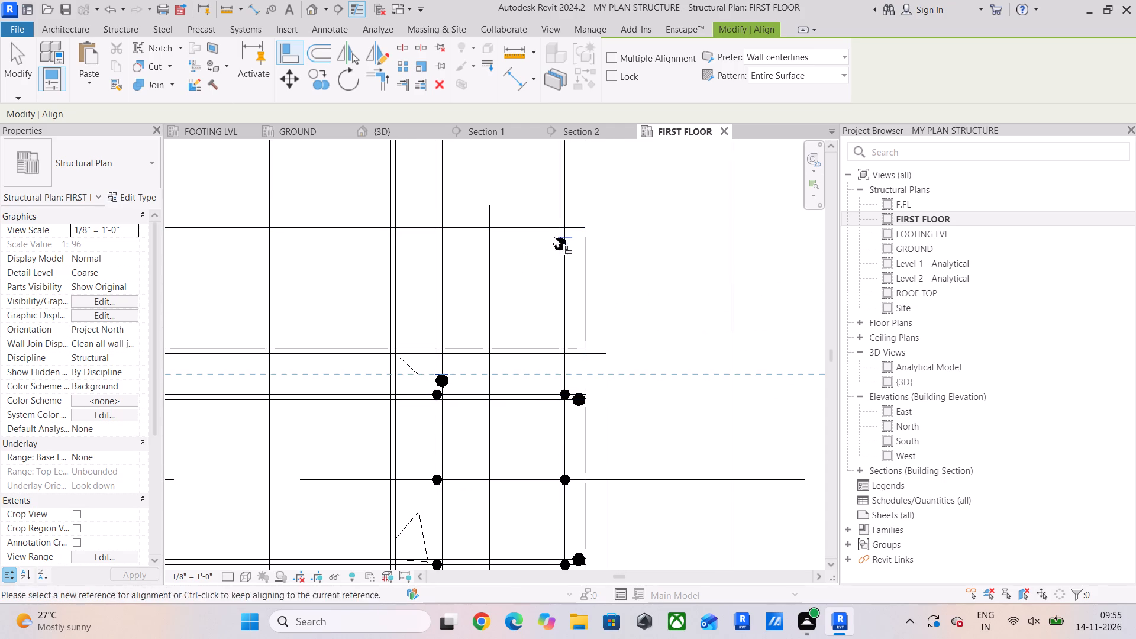
drag(449, 372, 454, 366)
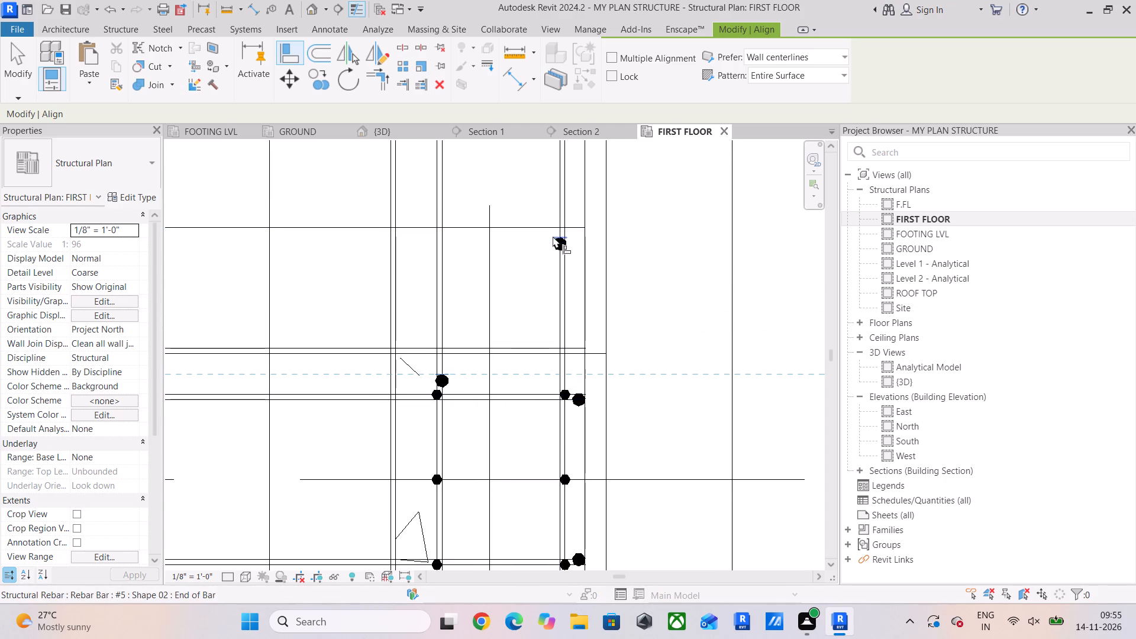
click(553, 236)
scroll(511, 348, down, 3)
middle_drag(511, 348, 495, 250)
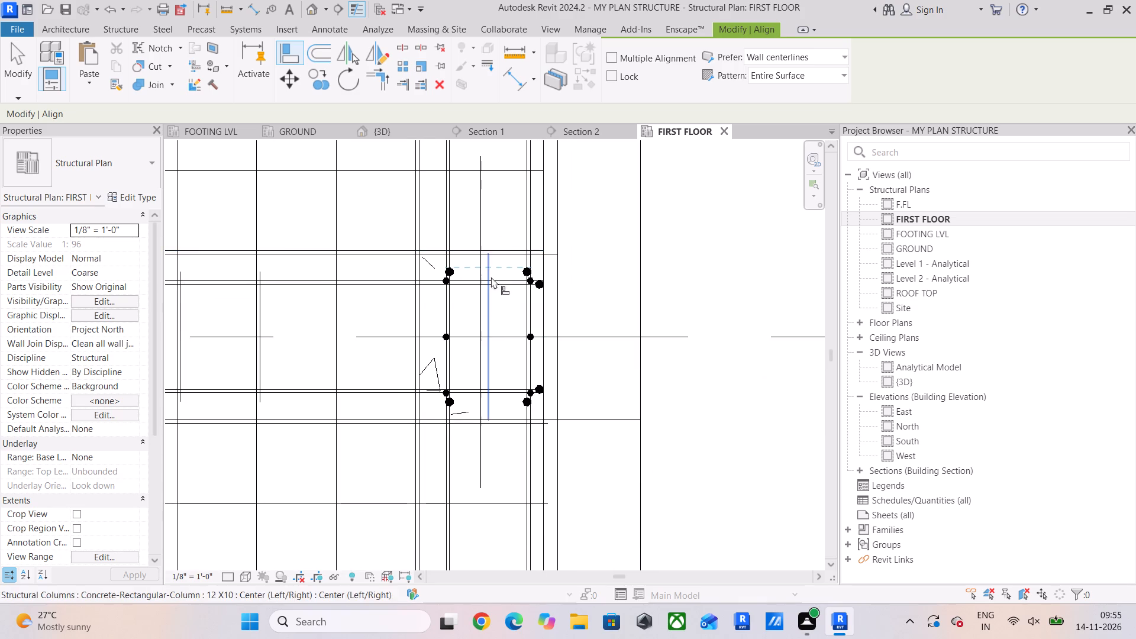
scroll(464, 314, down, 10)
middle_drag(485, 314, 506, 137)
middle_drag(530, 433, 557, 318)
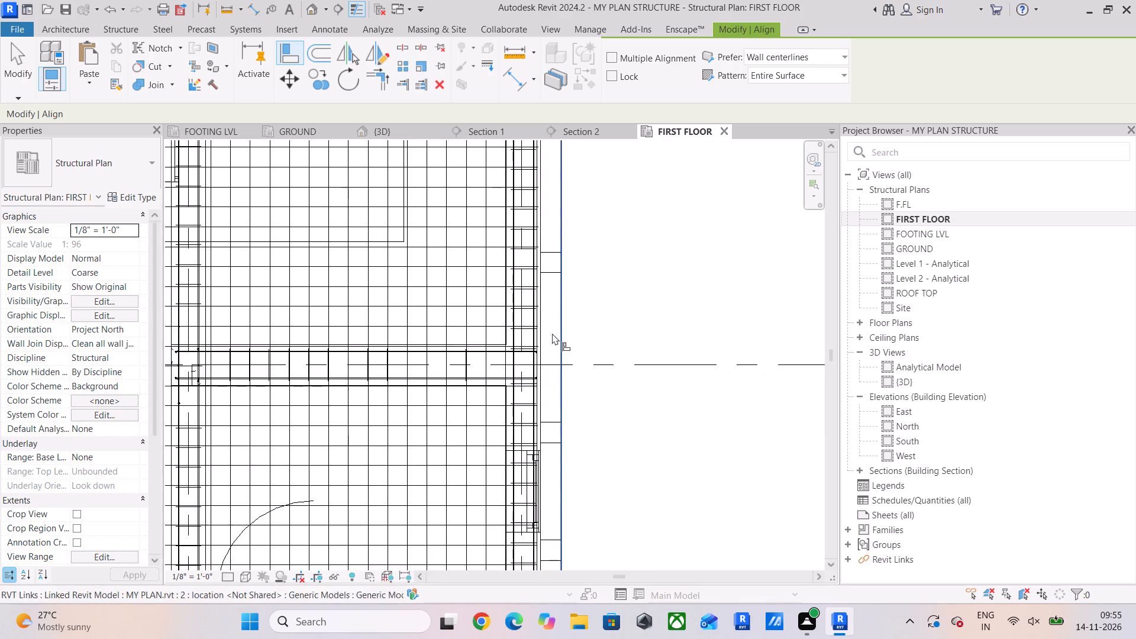
Pull the upper end of the slab-edge beam's #5 stirrup set back to the lower face of the cross beam.
scroll(510, 373, up, 5)
scroll(509, 372, down, 5)
middle_drag(553, 392, 537, 141)
middle_drag(550, 480, 571, 337)
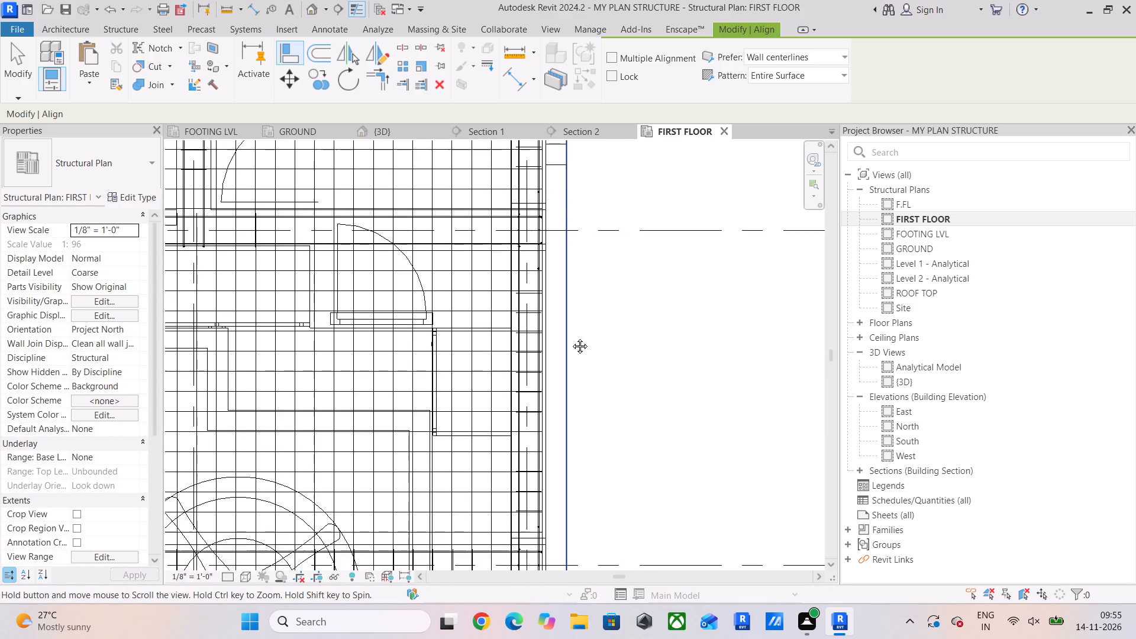
middle_drag(571, 337, 557, 521)
scroll(539, 478, down, 3)
scroll(555, 285, up, 6)
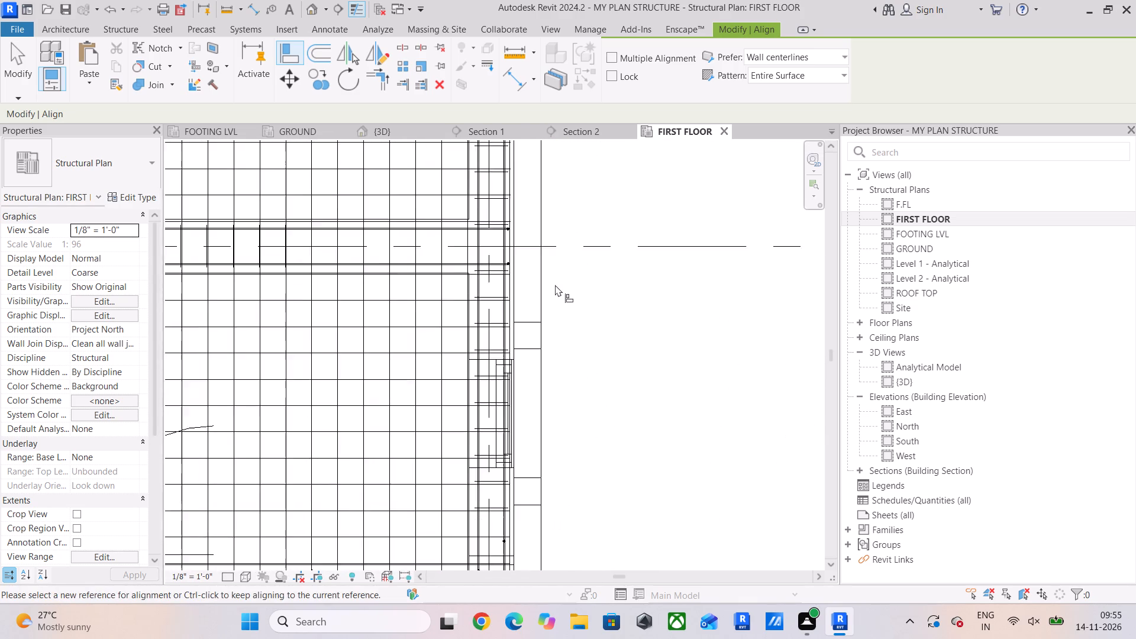
scroll(476, 270, up, 4)
click(17, 53)
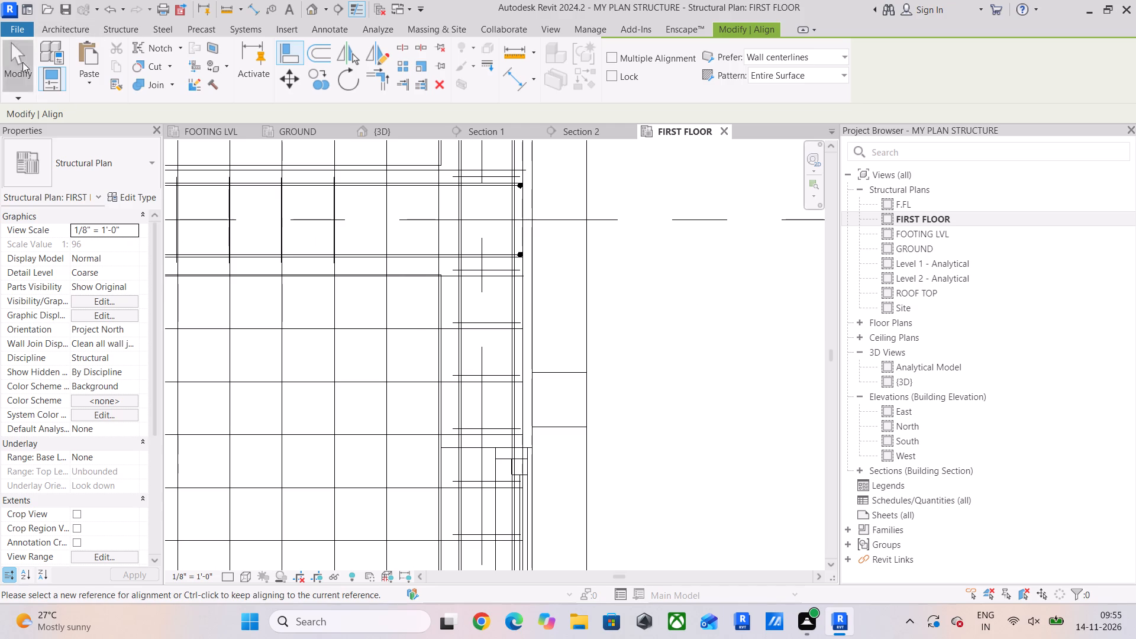
click(490, 271)
scroll(486, 271, up, 3)
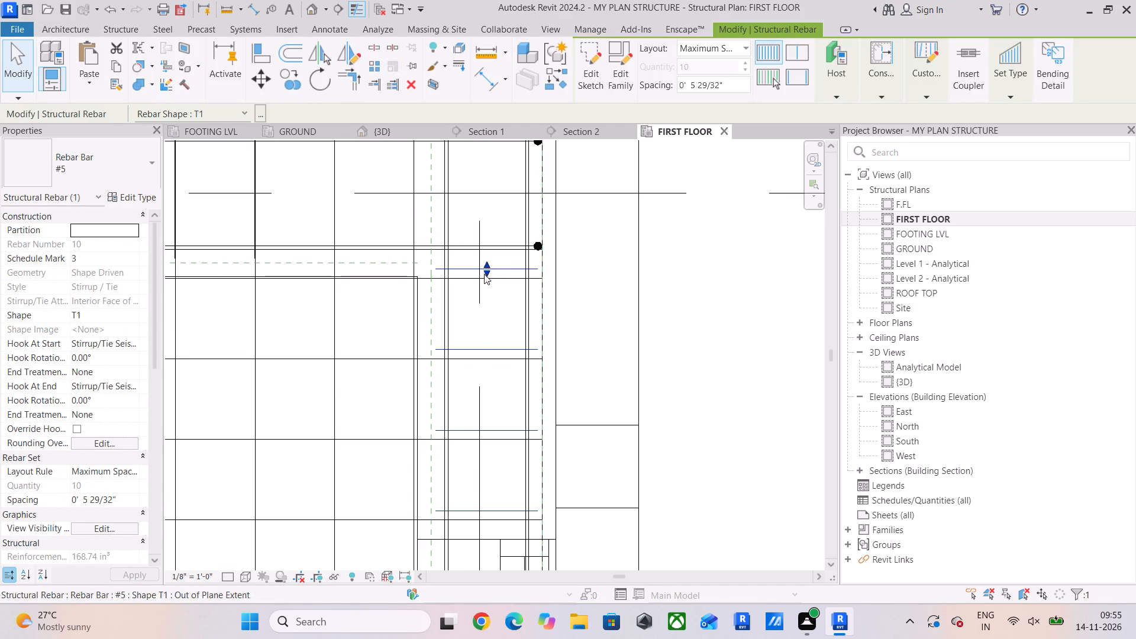
drag(484, 273, 484, 285)
Extend the lower end of the edge beam's #5 stirrup set to just above the next 12 X10 column.
scroll(484, 312, down, 6)
middle_drag(488, 319, 489, 175)
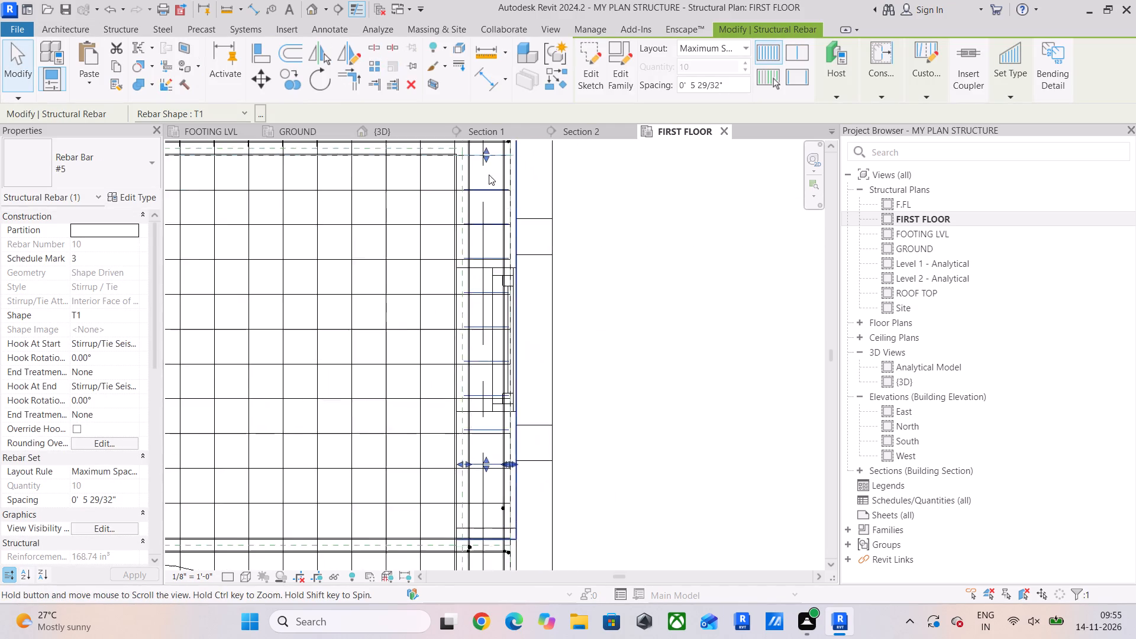
scroll(498, 330, down, 5)
middle_drag(497, 336, 504, 273)
scroll(490, 366, up, 9)
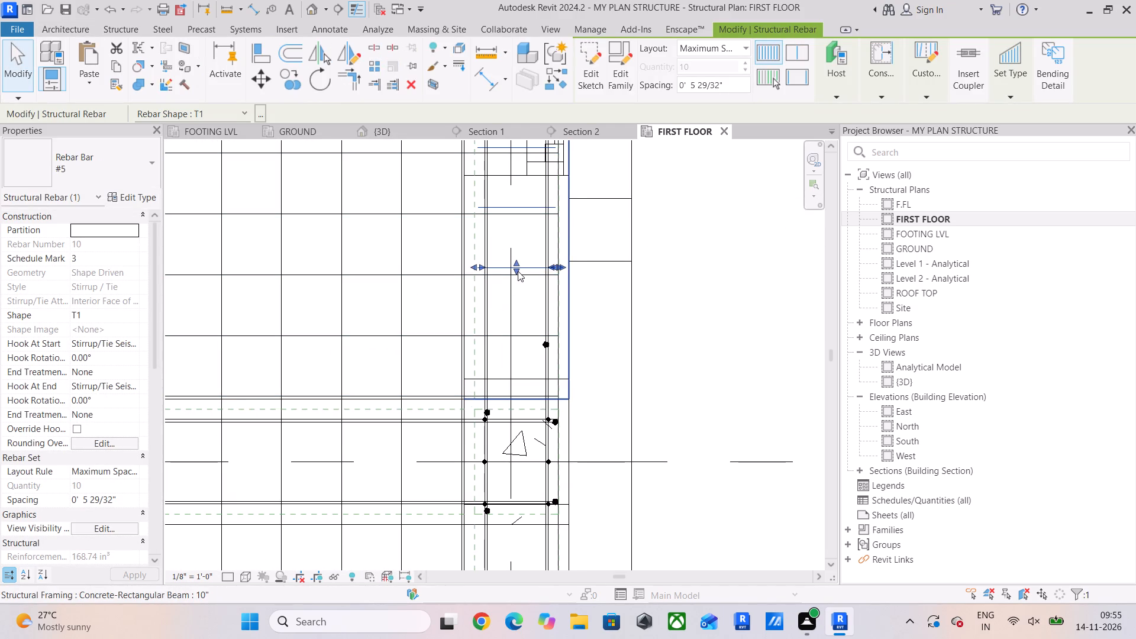
drag(518, 271, 514, 339)
Align the edge beam's right #5 bar end above the 12 X10 column with the left #5 bar's end there.
scroll(494, 364, down, 4)
middle_drag(494, 364, 481, 269)
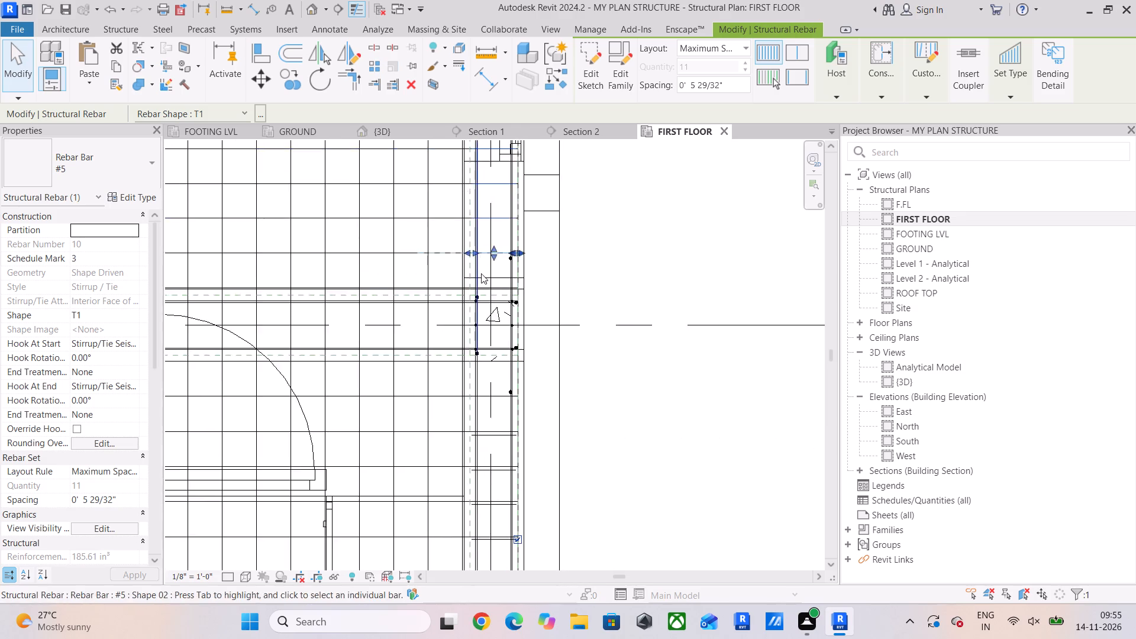
scroll(488, 331, up, 10)
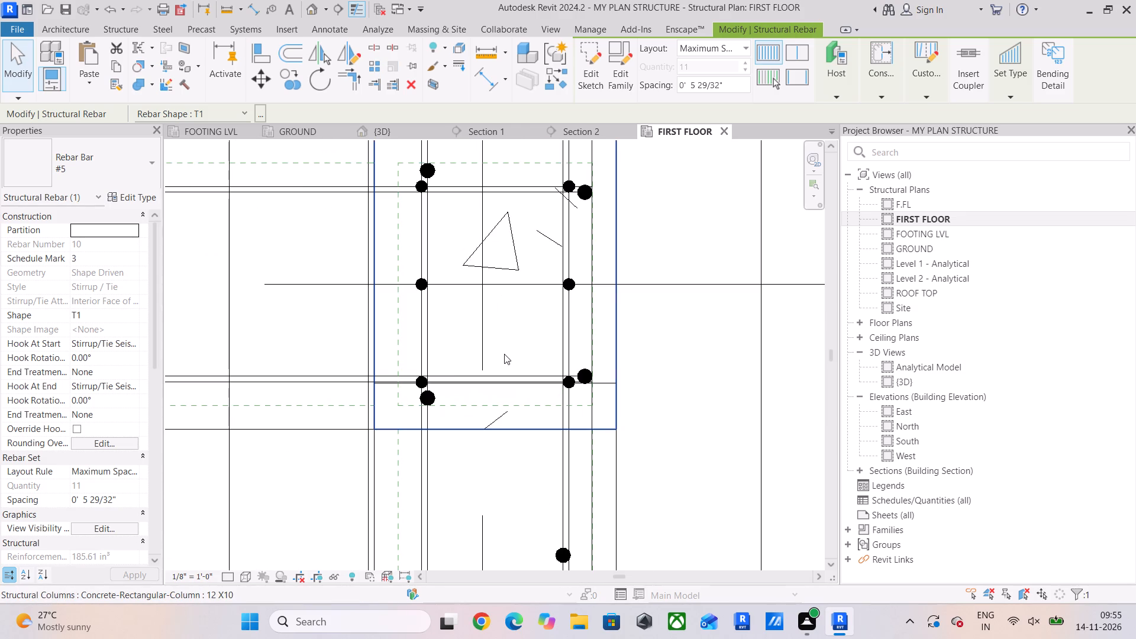
scroll(504, 366, down, 5)
middle_drag(506, 367, 505, 392)
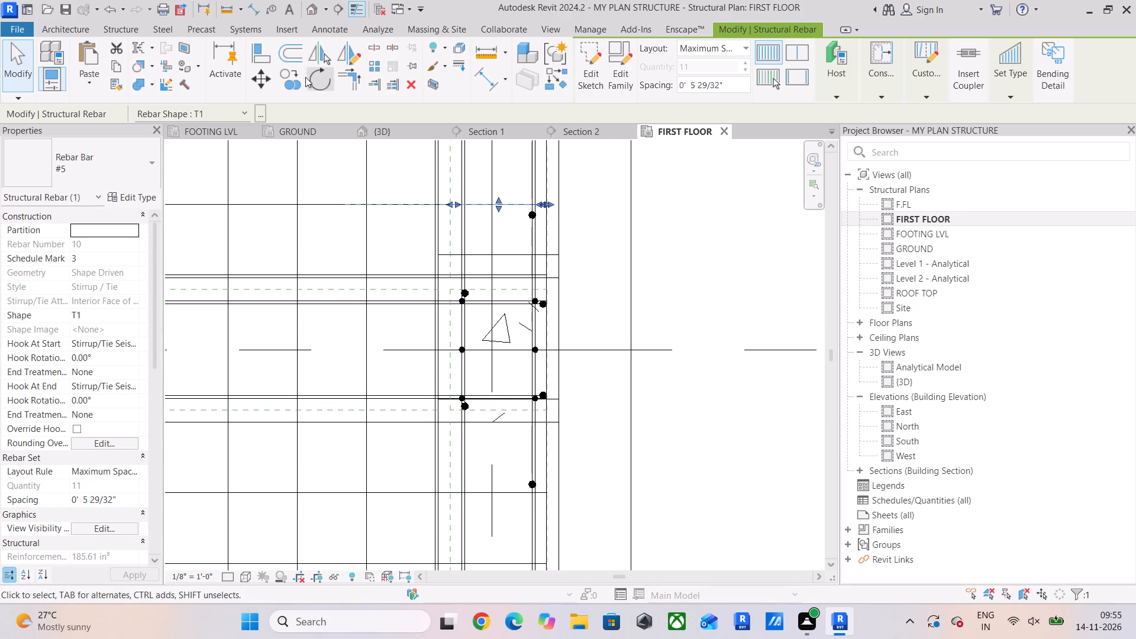
click(262, 56)
scroll(514, 275, up, 5)
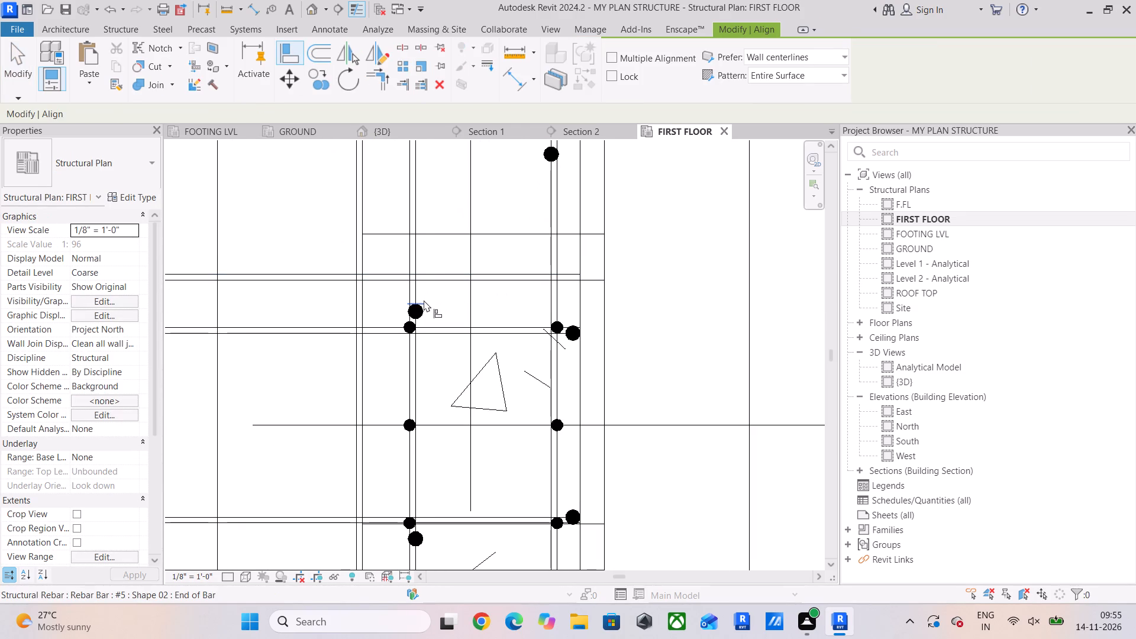
click(424, 300)
click(540, 145)
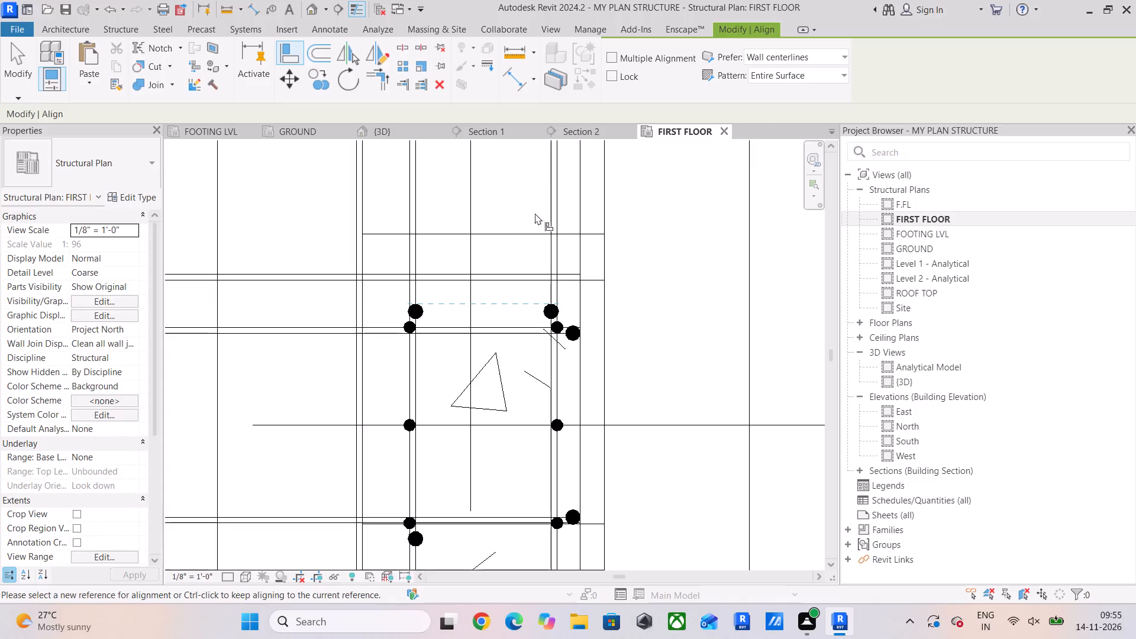
click(425, 302)
Align both overlapping right #5 bar ends below the same edge column with the left #5 bar's end.
middle_drag(509, 318, 498, 212)
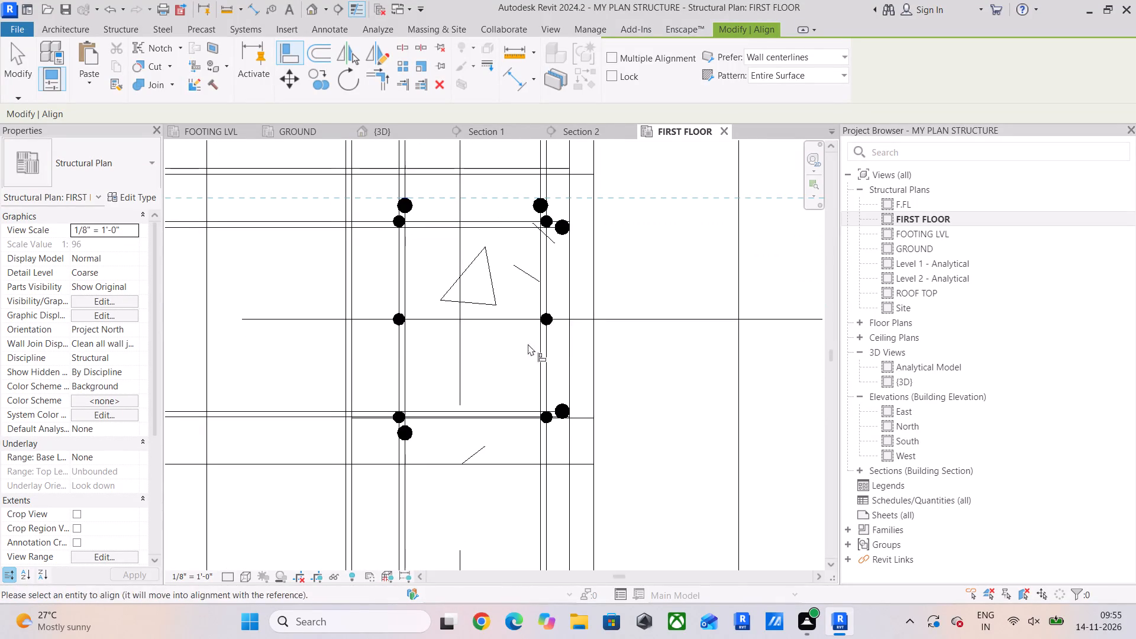
middle_drag(561, 425, 546, 243)
click(461, 254)
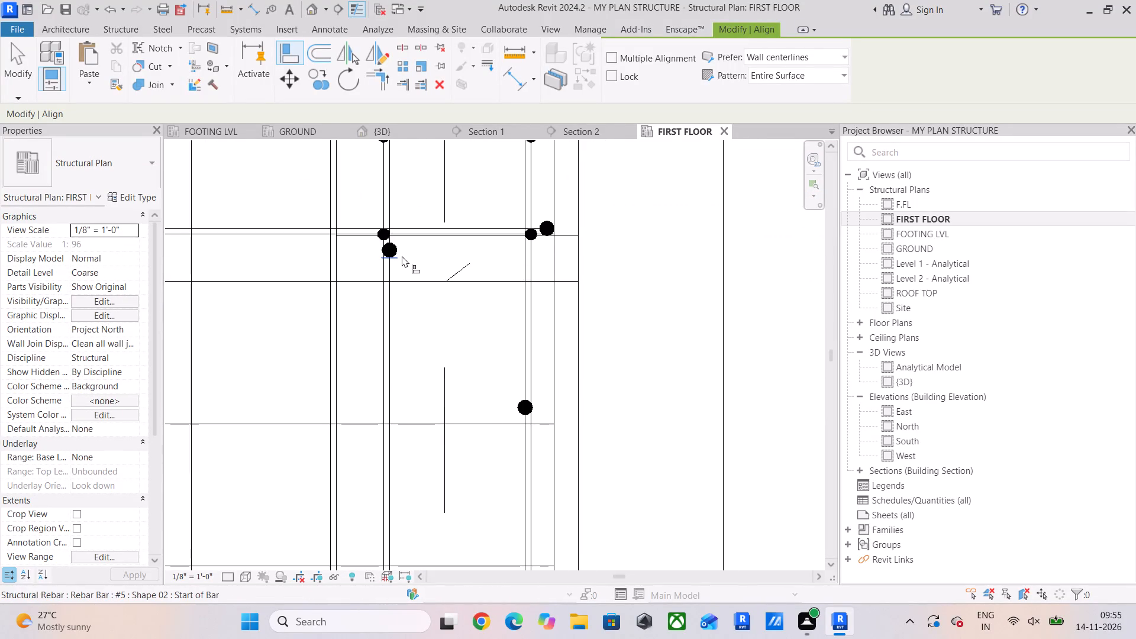
click(402, 256)
click(515, 416)
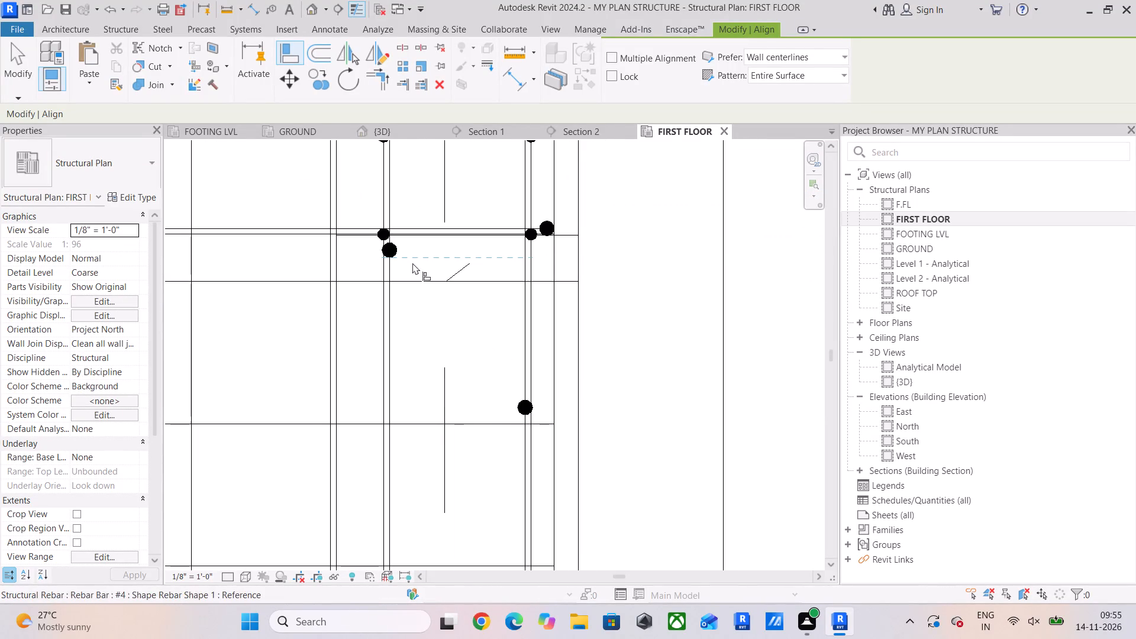
click(397, 260)
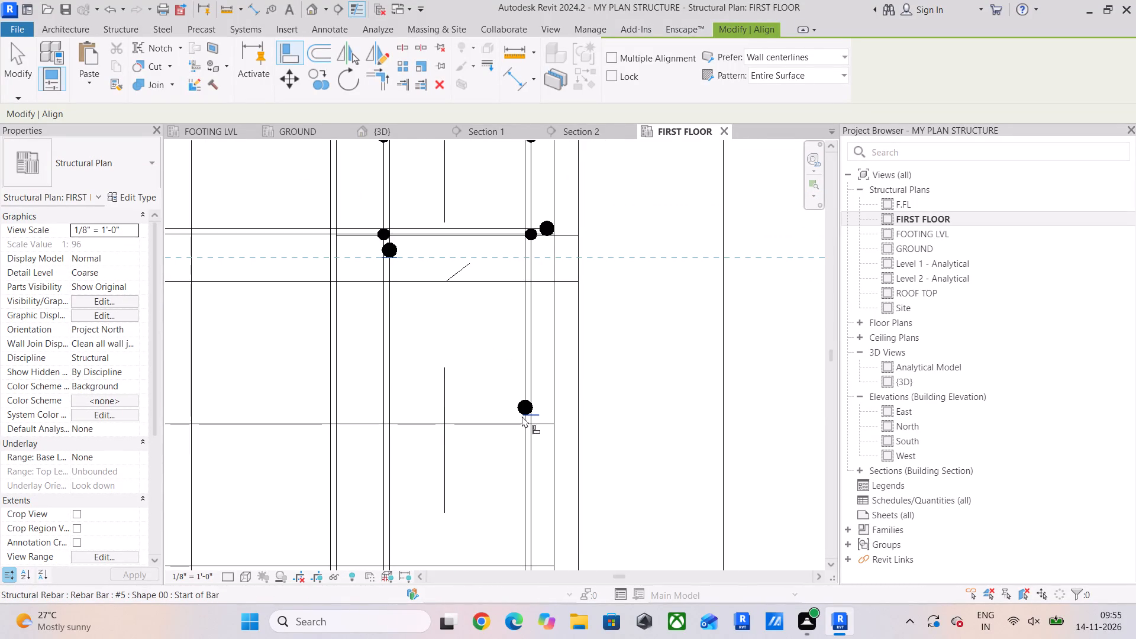
click(516, 416)
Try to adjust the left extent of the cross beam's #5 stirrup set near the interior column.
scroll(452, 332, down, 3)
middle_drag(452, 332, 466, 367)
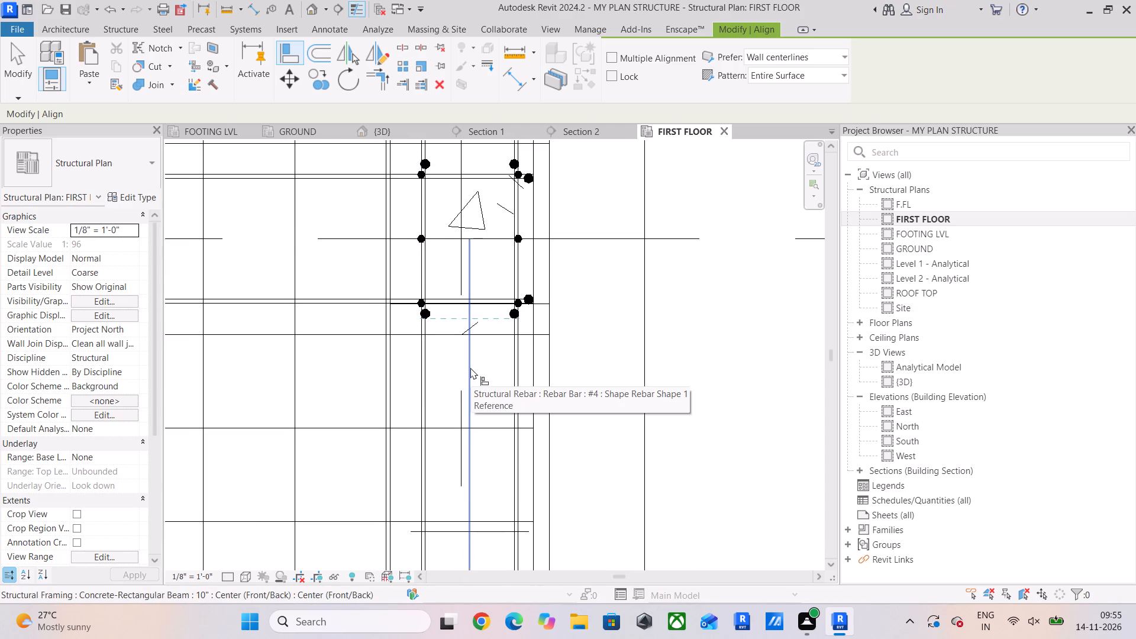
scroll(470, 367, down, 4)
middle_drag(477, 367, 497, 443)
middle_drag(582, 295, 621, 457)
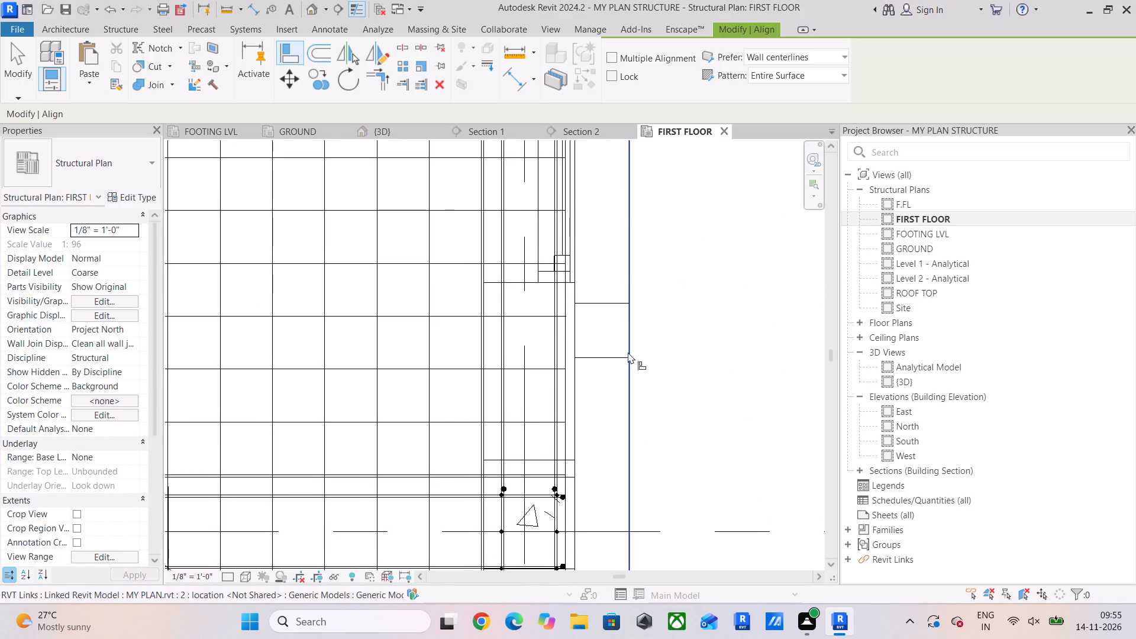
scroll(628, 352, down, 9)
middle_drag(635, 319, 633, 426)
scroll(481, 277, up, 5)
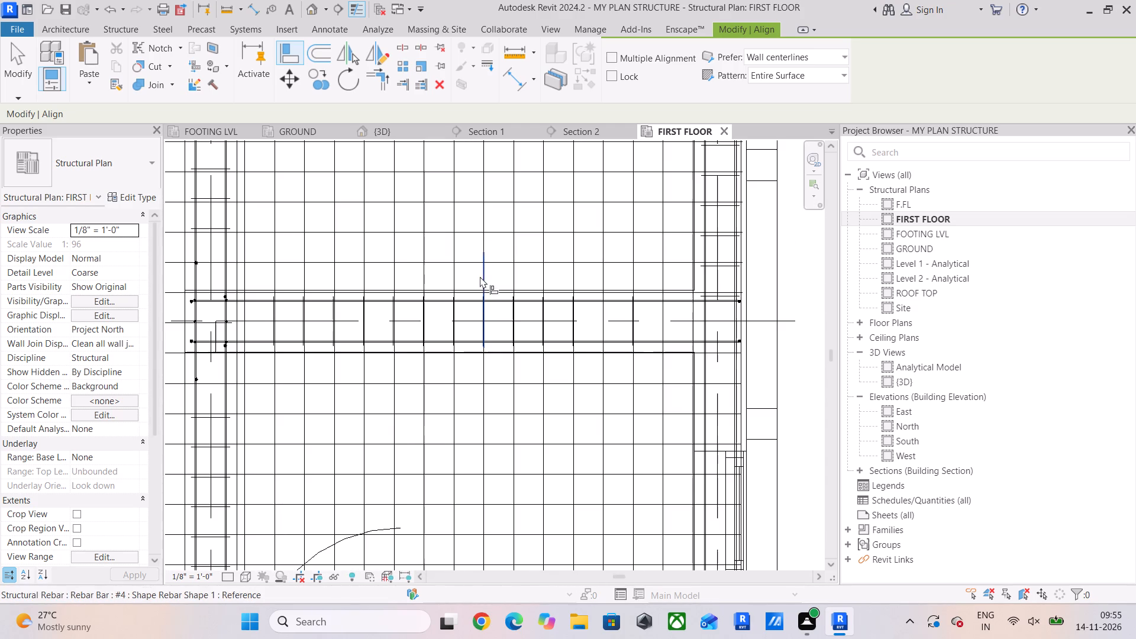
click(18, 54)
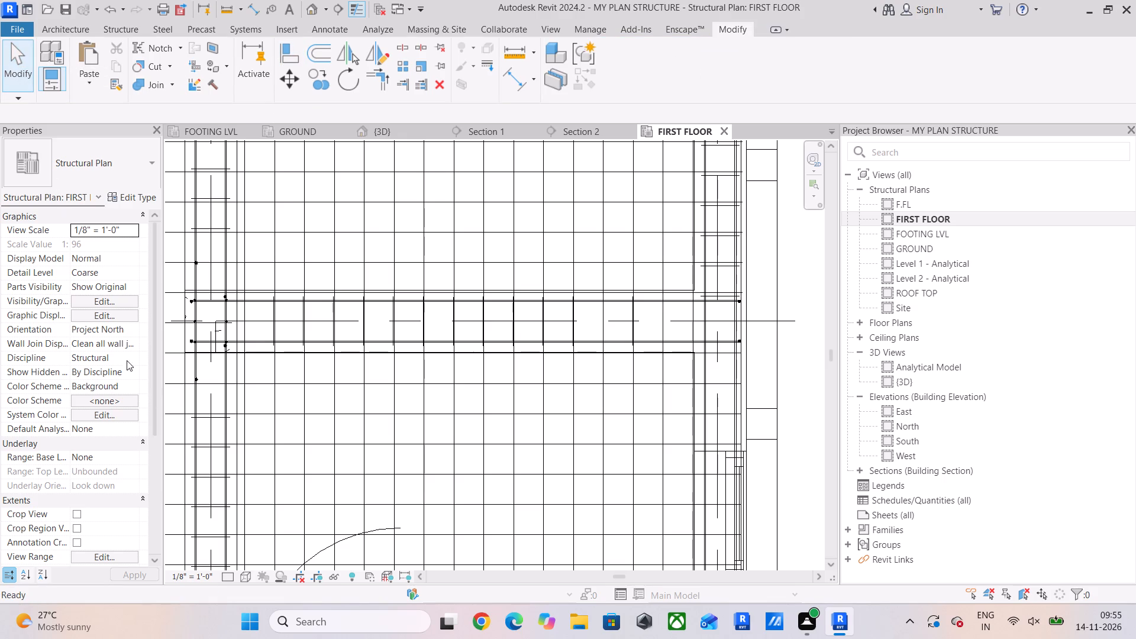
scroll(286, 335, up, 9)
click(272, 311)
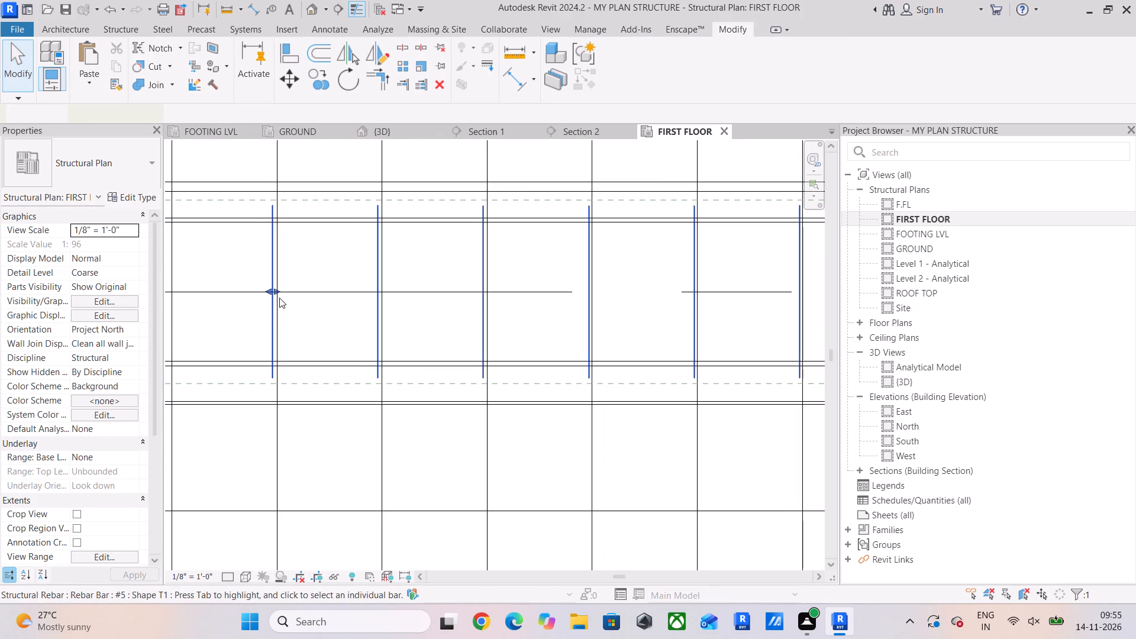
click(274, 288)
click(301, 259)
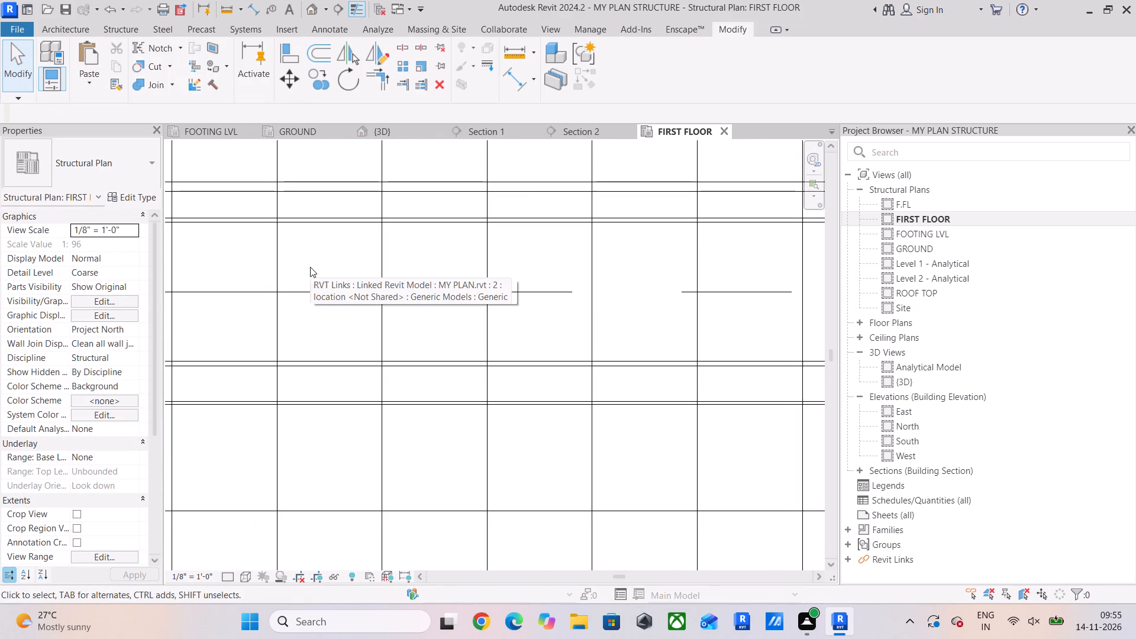
Align both overlapping left #5 bar ends below the cross beam's interior column with the right #5 bar's end.
scroll(315, 270, down, 4)
middle_drag(246, 312, 422, 370)
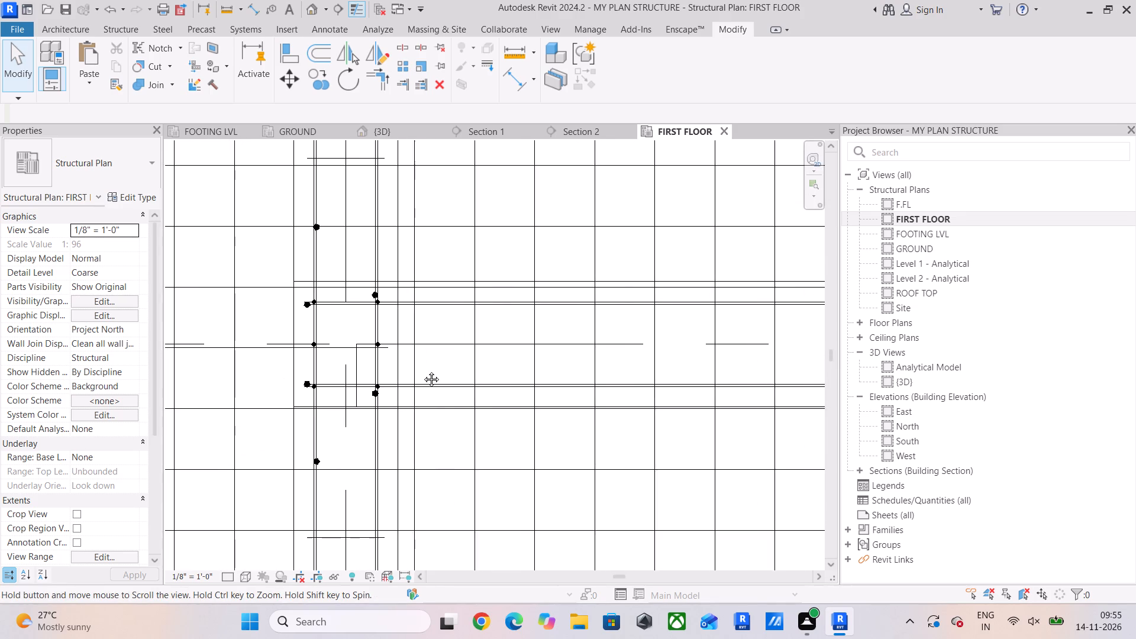
middle_drag(422, 370, 423, 370)
click(295, 56)
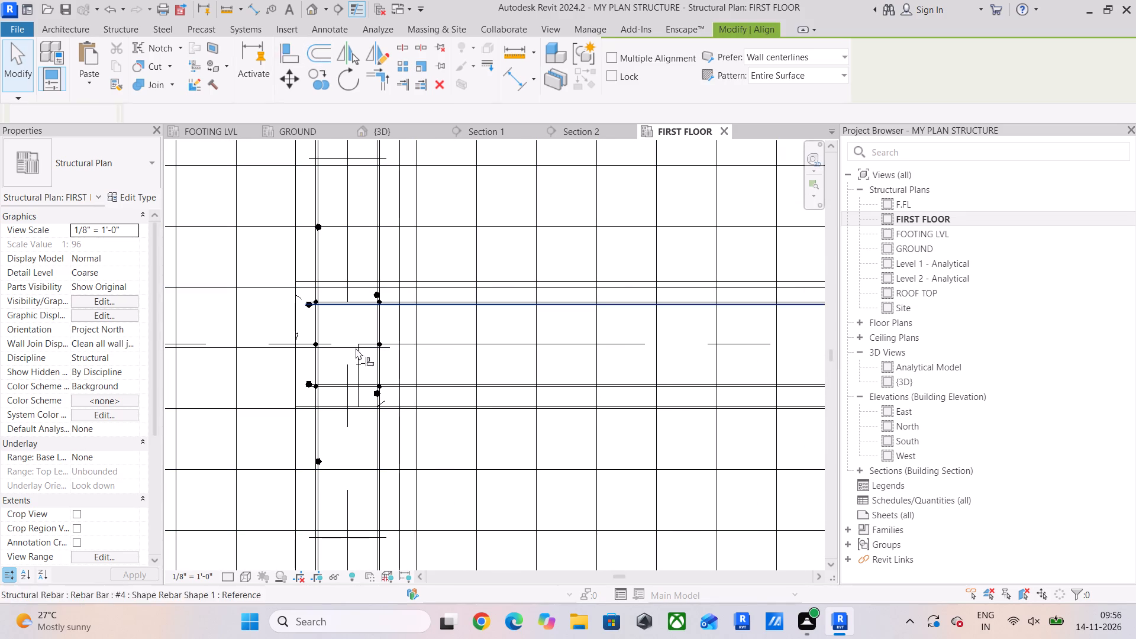
scroll(356, 402, up, 8)
click(387, 391)
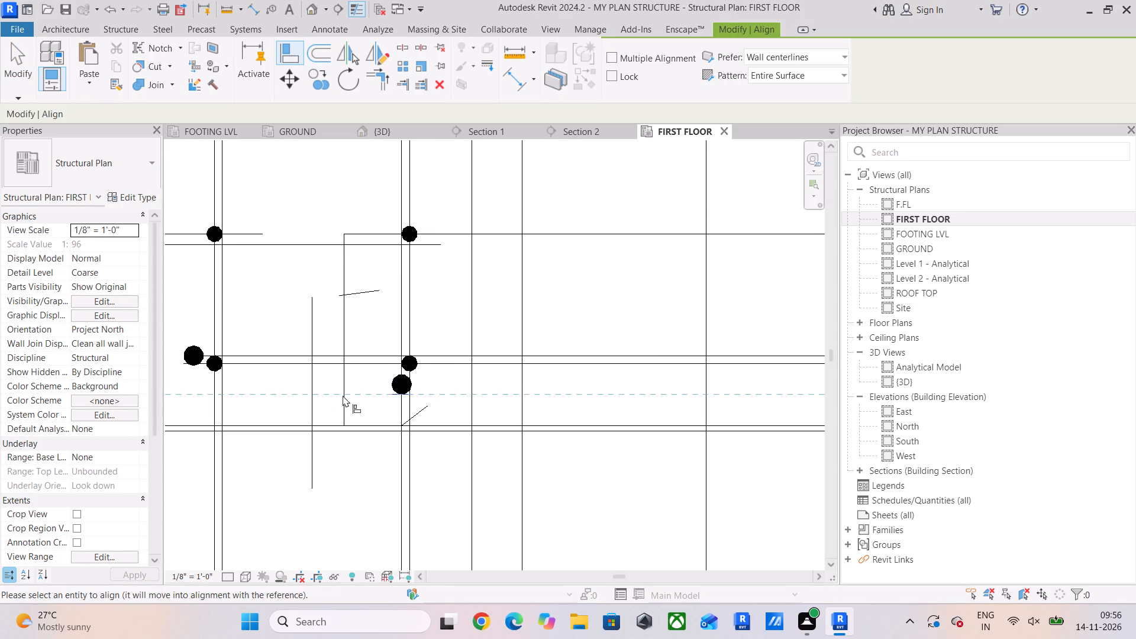
scroll(334, 396, down, 3)
middle_drag(334, 396, 377, 347)
click(309, 480)
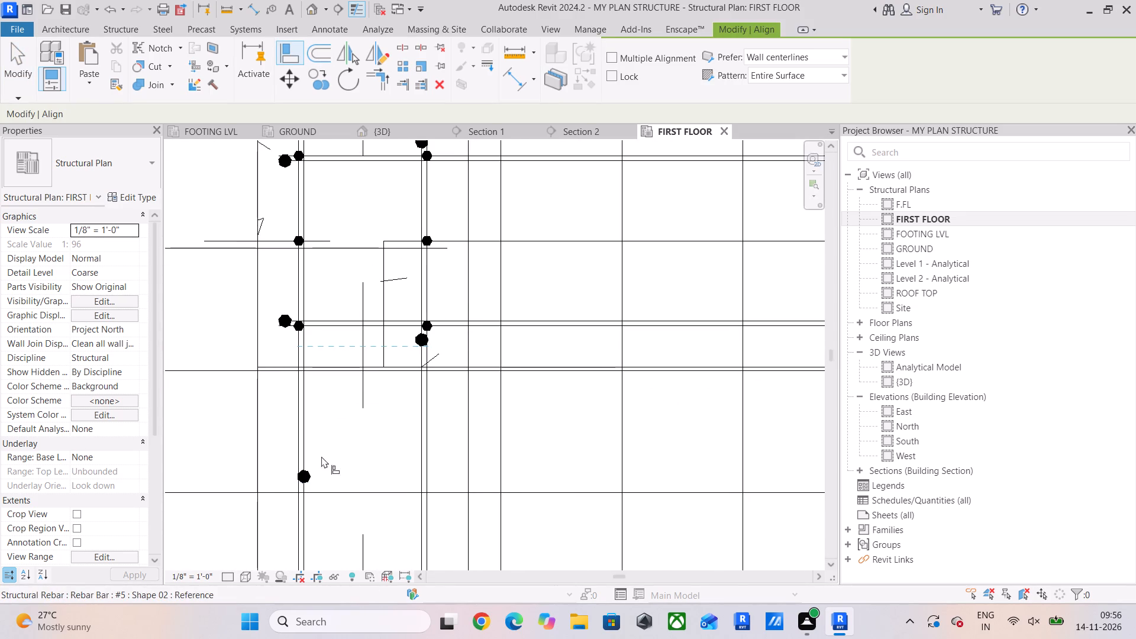
click(412, 345)
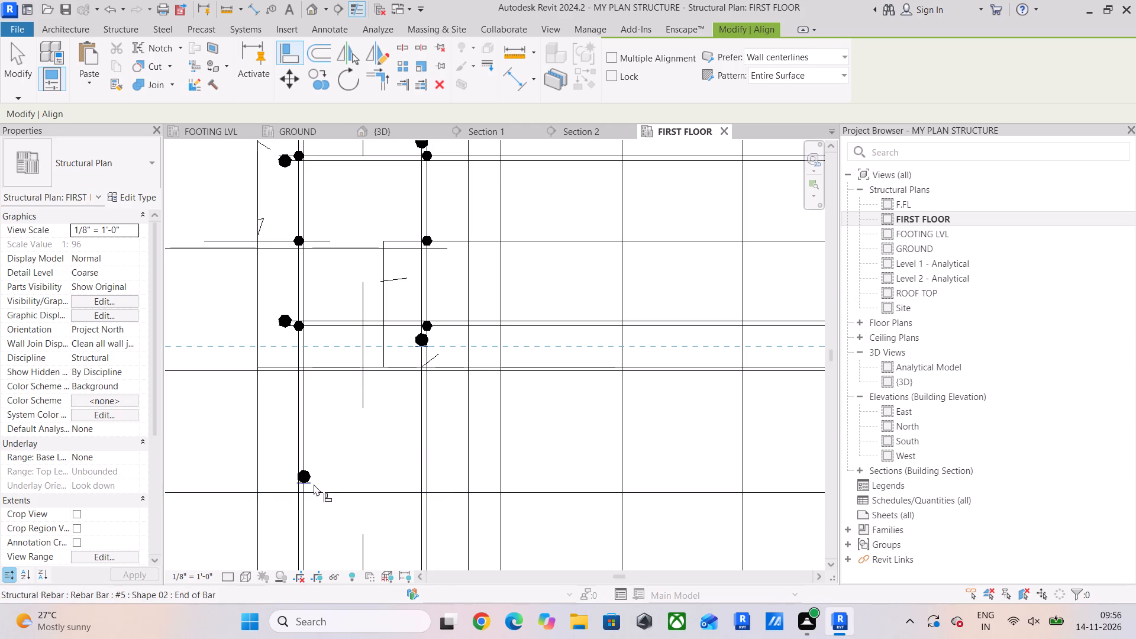
click(314, 482)
Align both overlapping left #5 bar ends above the interior column with the right #5 bar's end there.
middle_drag(369, 326, 373, 453)
middle_drag(361, 321, 367, 441)
click(426, 379)
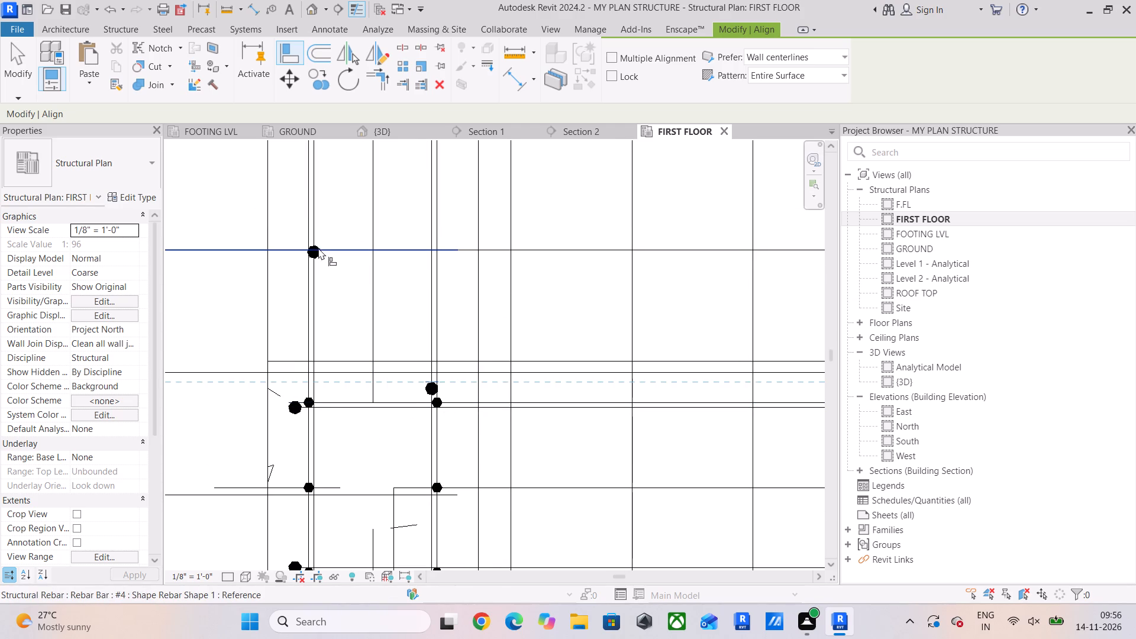
click(318, 241)
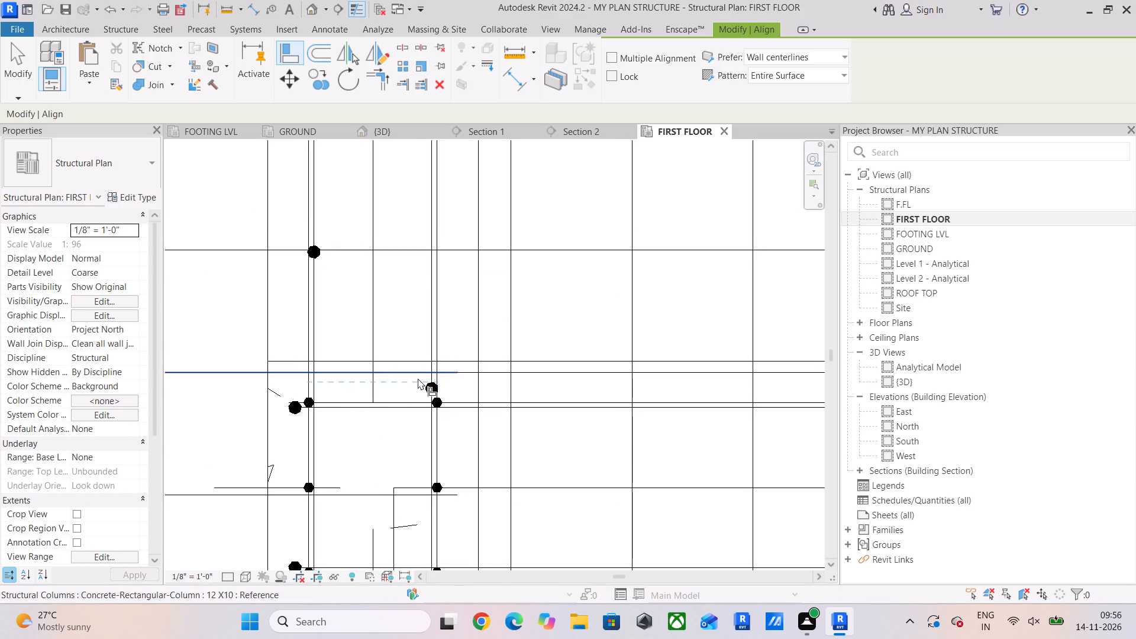
click(425, 380)
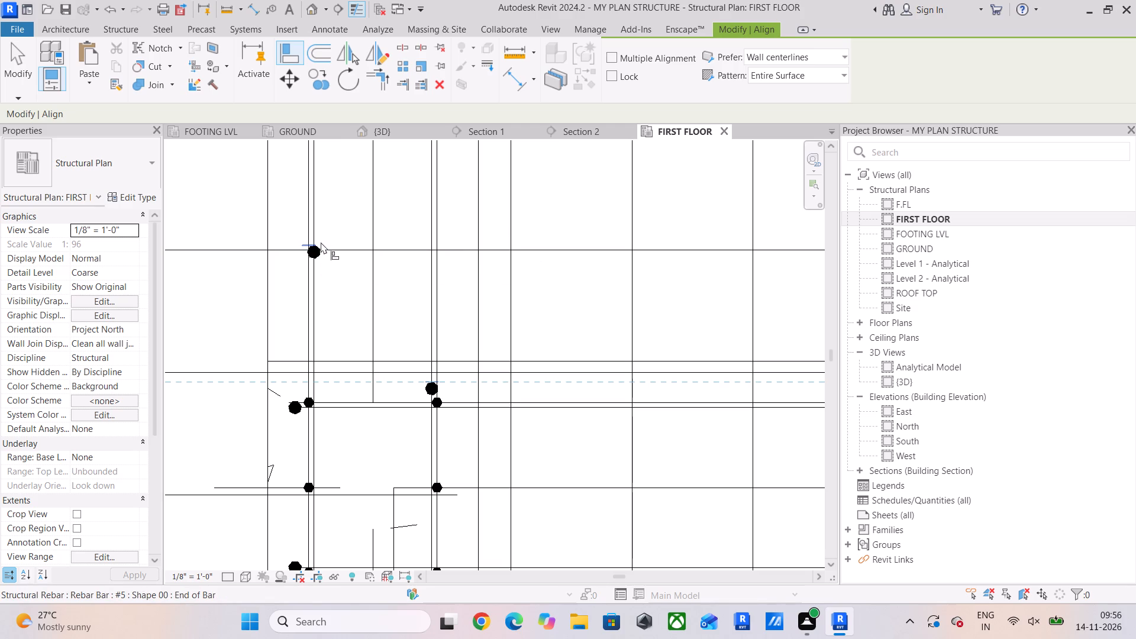
click(322, 240)
Check the remaining beam and column junctions toward the opposite side of the first floor for misaligned #5 bar ends.
scroll(400, 360, down, 4)
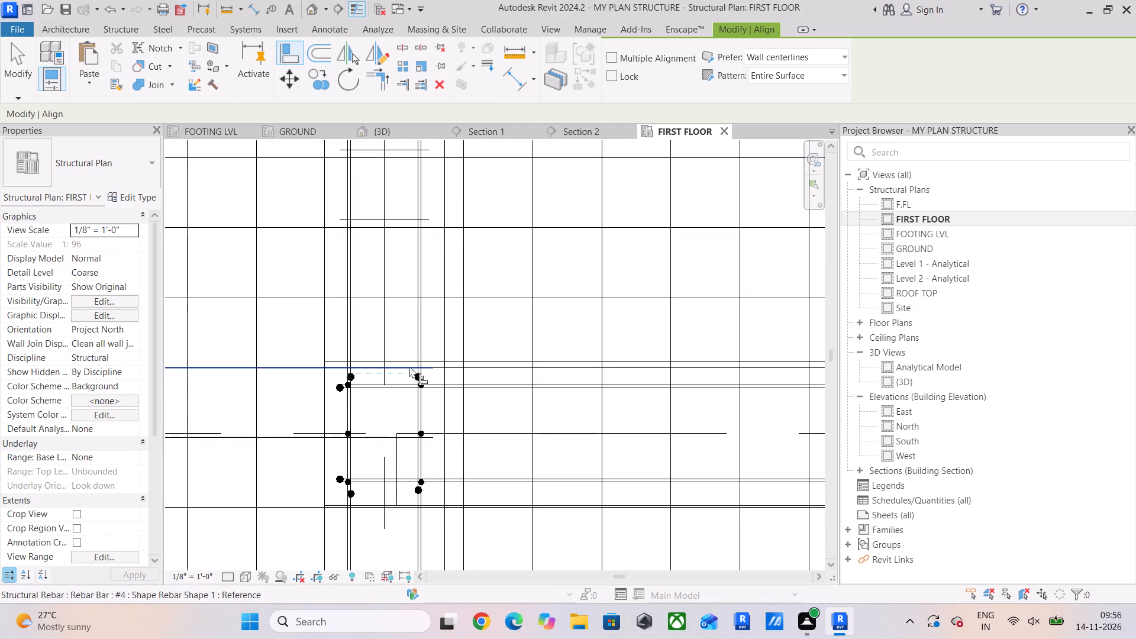
middle_drag(409, 366, 362, 260)
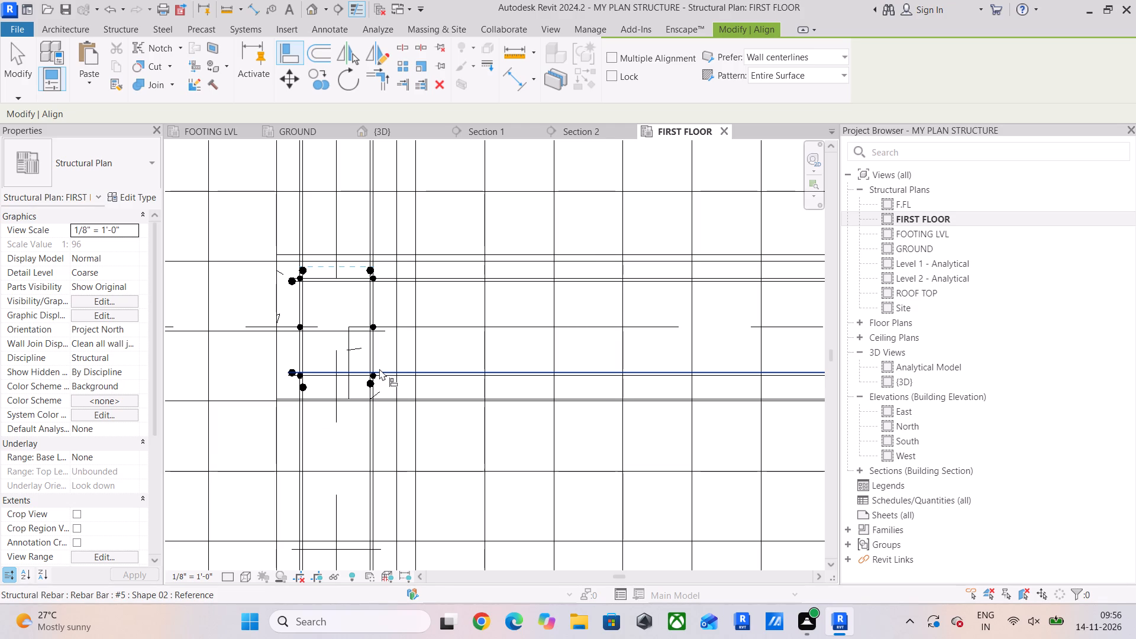
scroll(428, 362, down, 13)
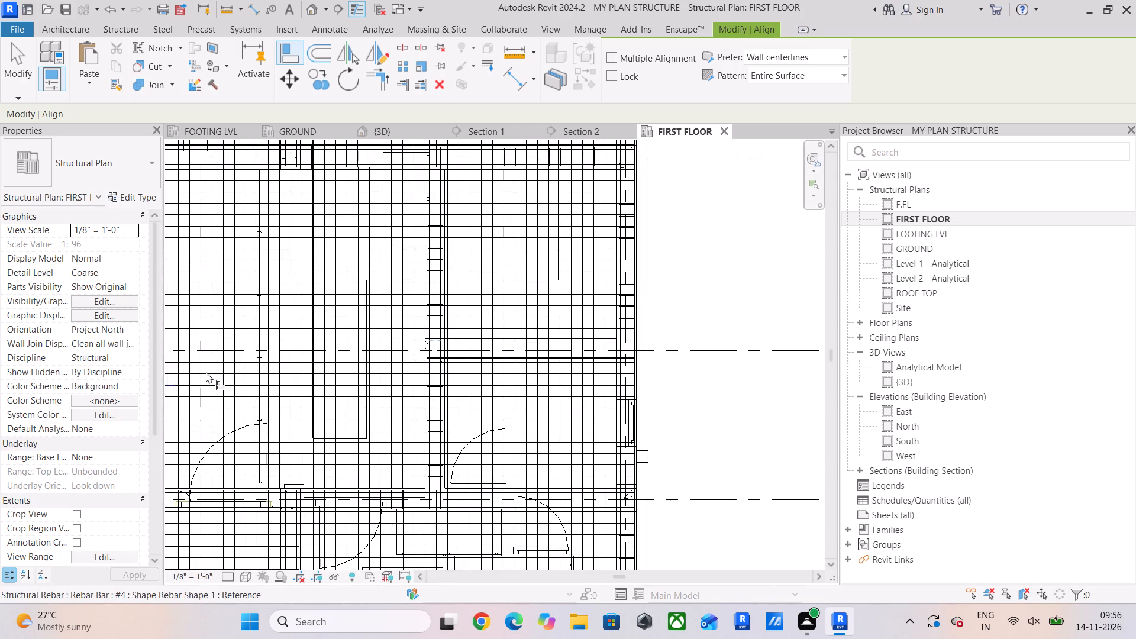
scroll(222, 366, up, 5)
scroll(313, 375, up, 1)
scroll(313, 374, down, 6)
middle_drag(390, 379, 862, 380)
scroll(630, 363, up, 4)
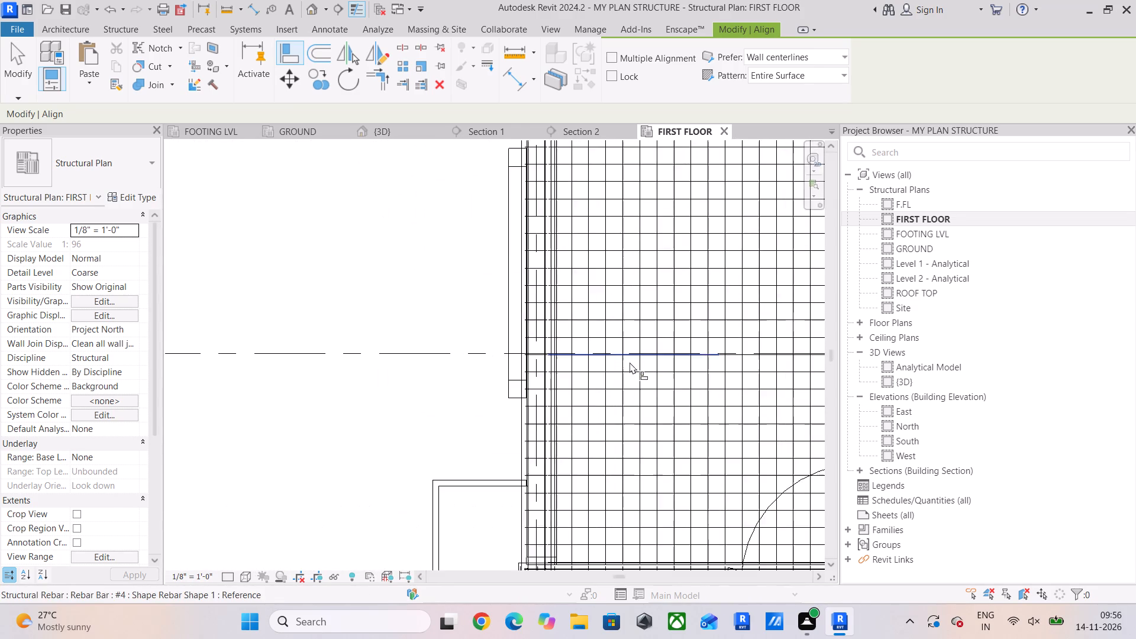
middle_drag(579, 403, 557, 99)
scroll(492, 307, up, 11)
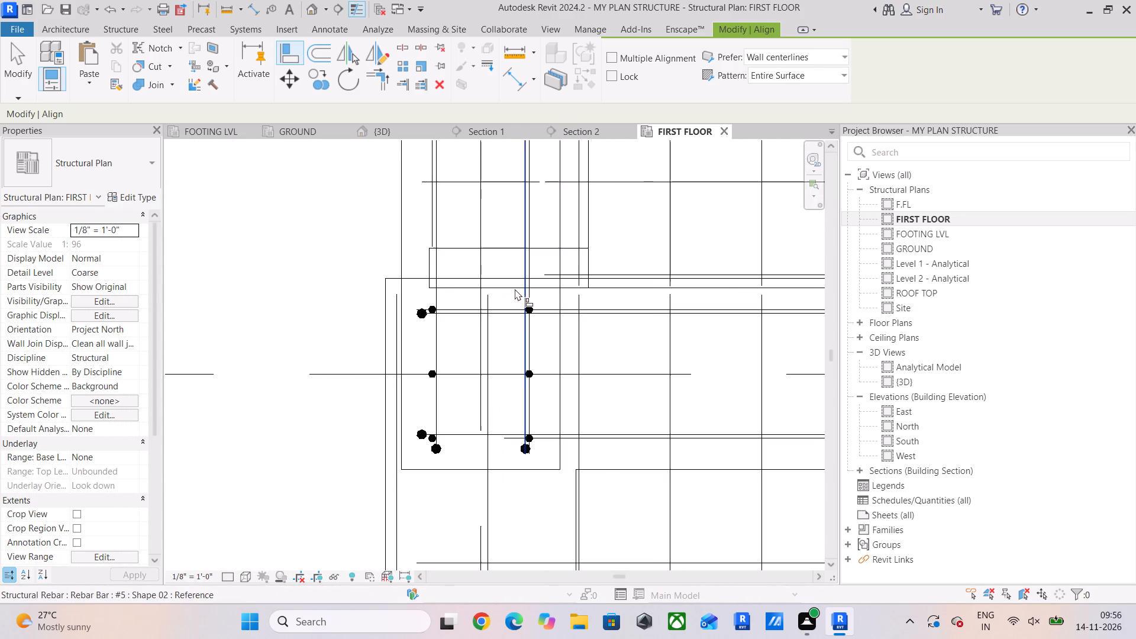
scroll(561, 350, down, 18)
middle_drag(618, 363, 553, 221)
middle_drag(664, 496, 546, 503)
scroll(563, 482, up, 6)
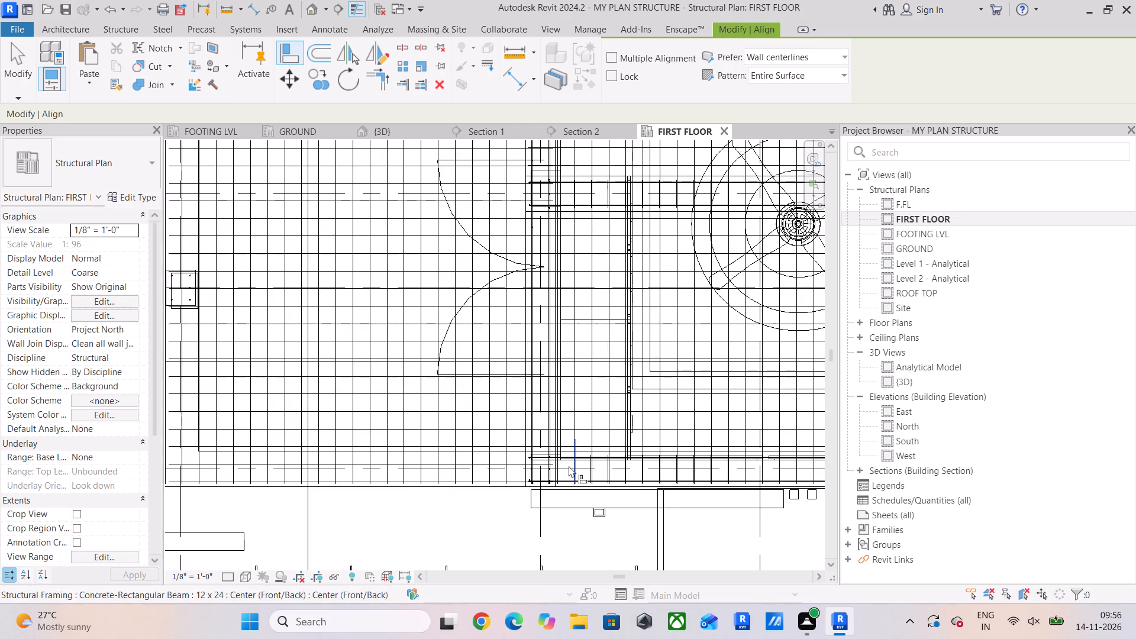
Extend the bottom edge beam's #5 stirrup set by one stirrup toward the right corner column.
scroll(546, 479, up, 12)
scroll(518, 465, down, 12)
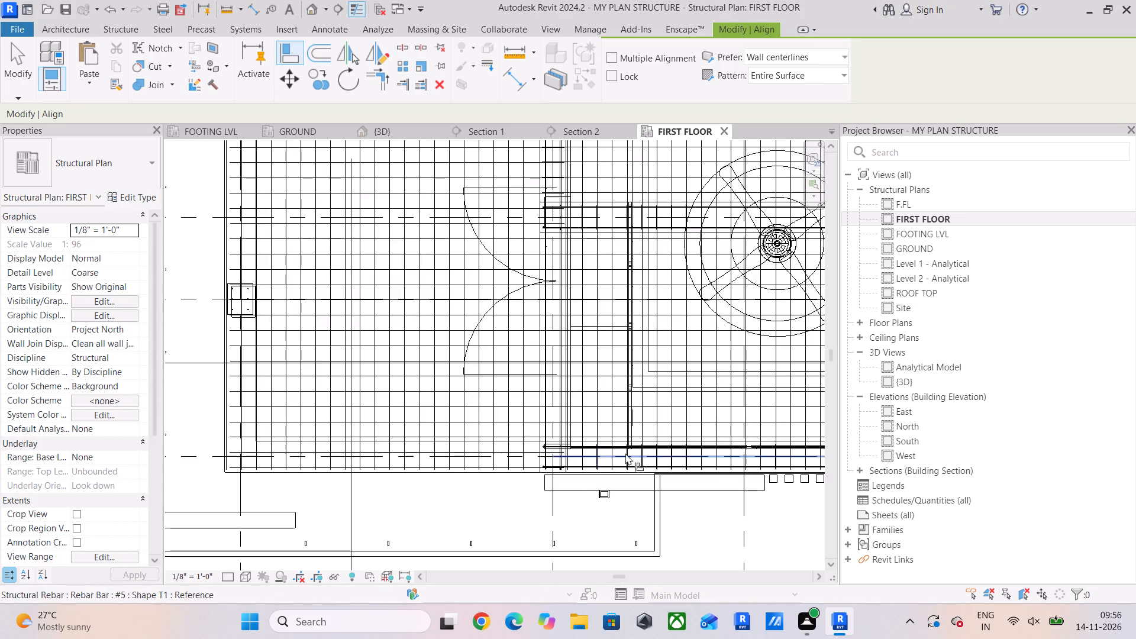
scroll(625, 453, down, 2)
middle_drag(508, 460, 77, 460)
scroll(399, 457, up, 6)
middle_drag(534, 442, 413, 449)
scroll(514, 480, up, 4)
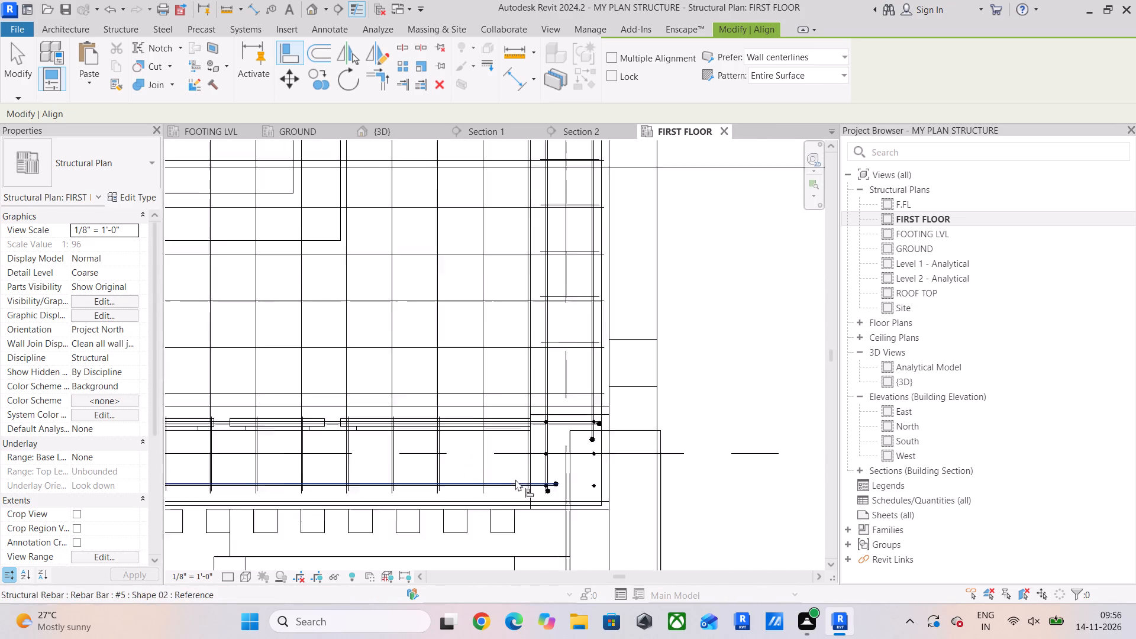
scroll(515, 479, up, 2)
scroll(405, 461, up, 5)
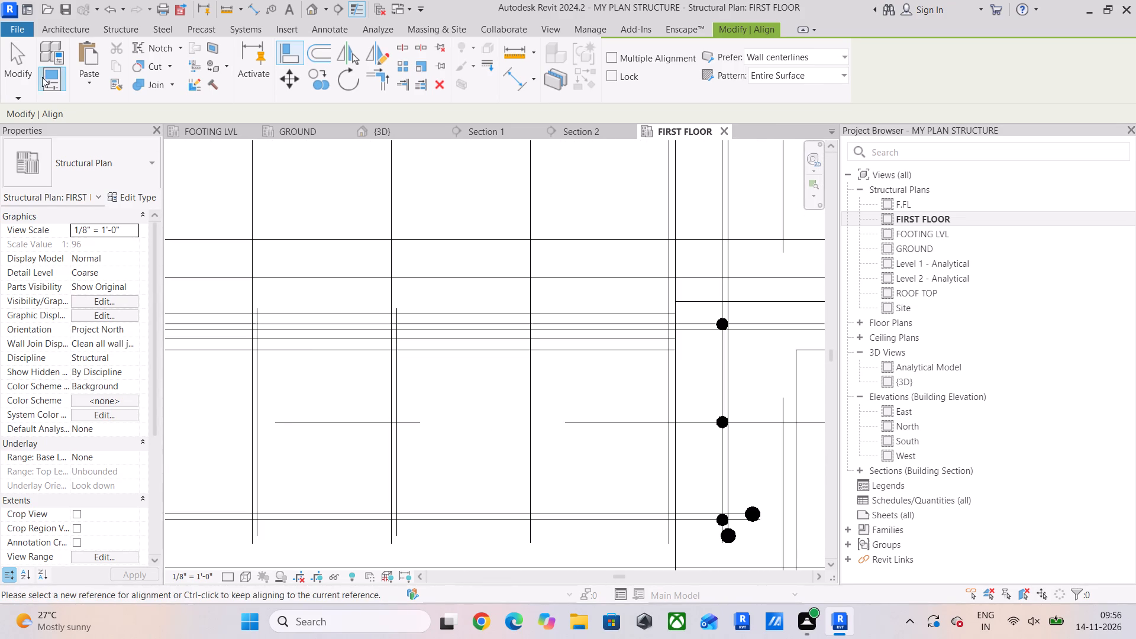
drag(24, 64, 28, 76)
click(402, 409)
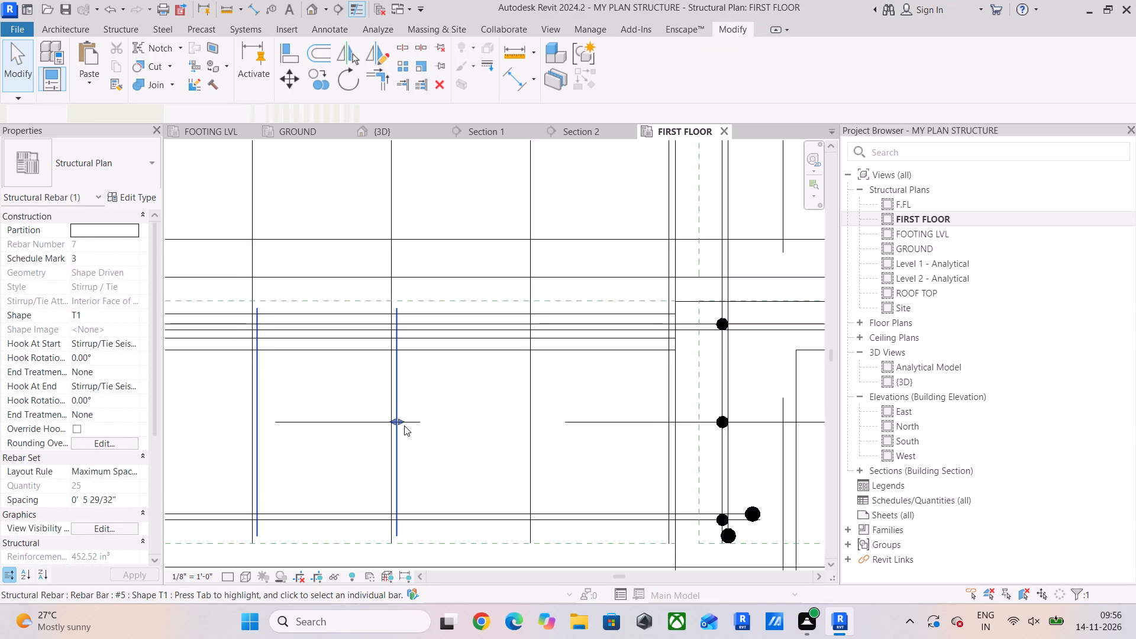
drag(404, 425, 540, 432)
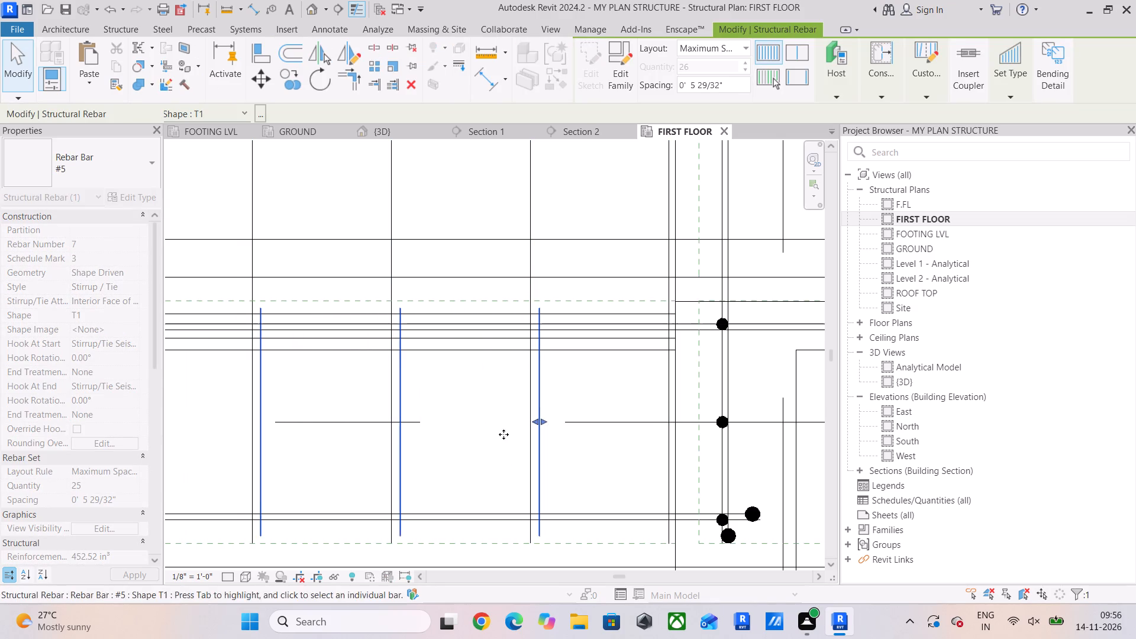
click(535, 424)
Extend the same bottom beam's #5 stirrup set at its left end toward the column there.
scroll(354, 410, down, 5)
middle_drag(354, 410, 780, 411)
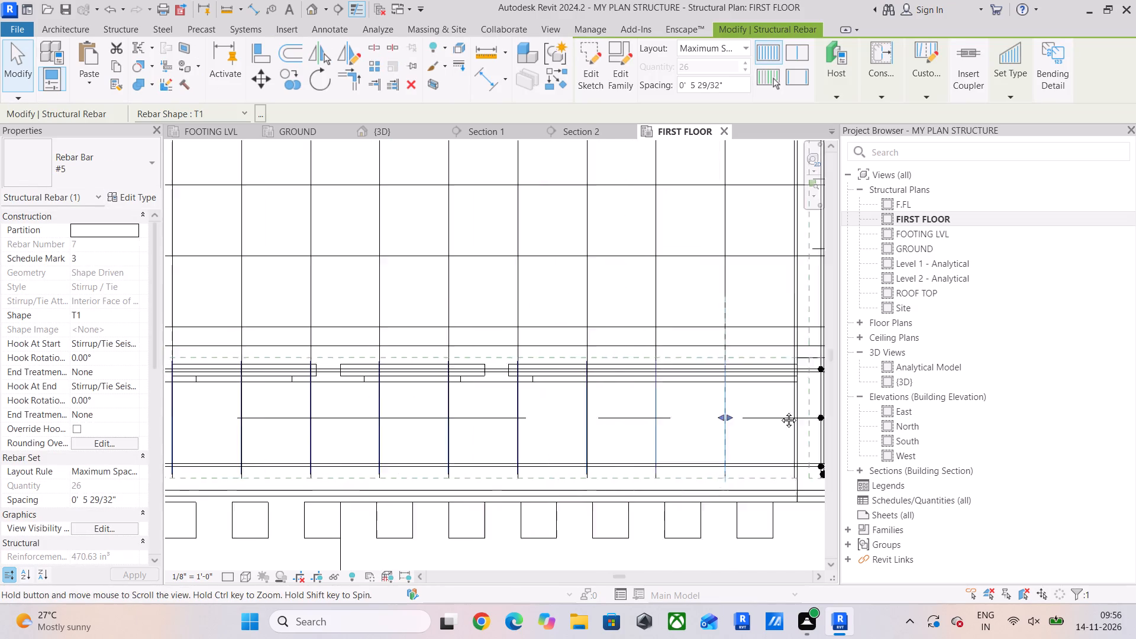
middle_drag(780, 411, 858, 408)
scroll(638, 417, down, 9)
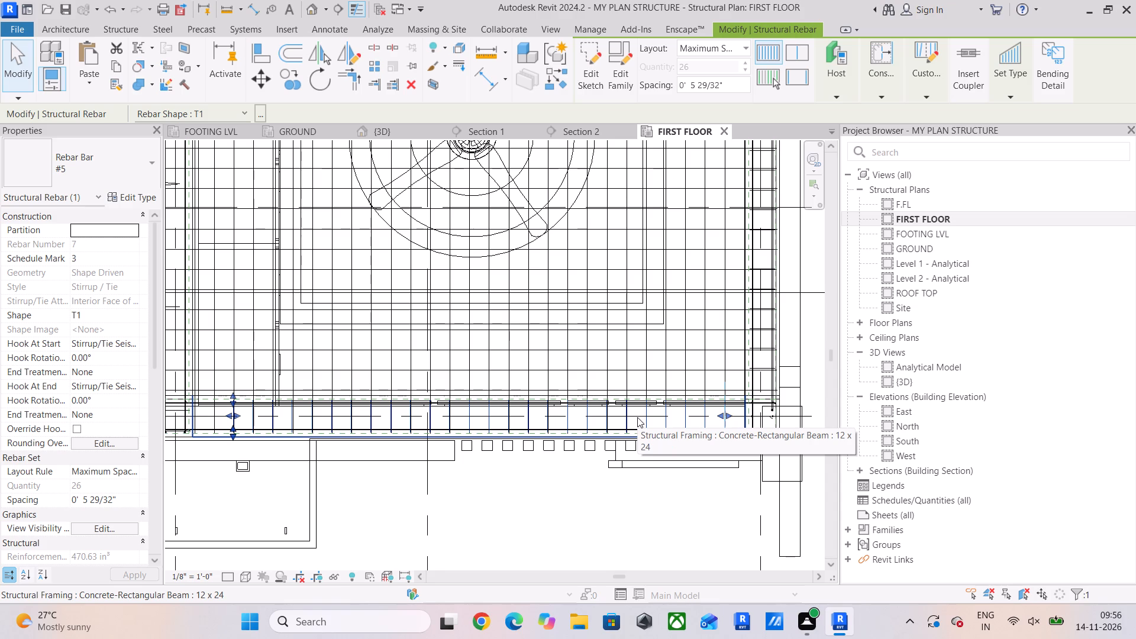
scroll(133, 430, up, 6)
scroll(285, 424, up, 3)
middle_drag(278, 423, 615, 437)
scroll(590, 437, up, 2)
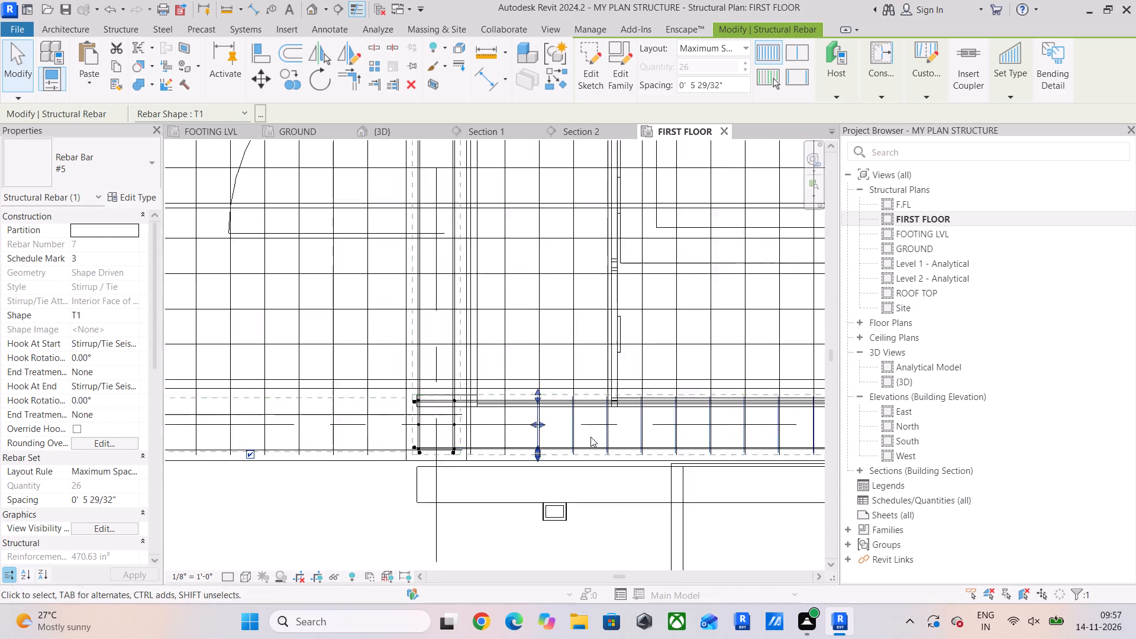
scroll(590, 437, up, 3)
scroll(506, 434, up, 5)
drag(490, 394, 379, 422)
click(411, 376)
Check the left end of the next cross beam's #5 stirrup set, above the bottom beam, where it meets the column.
scroll(411, 376, down, 8)
middle_drag(432, 409, 440, 454)
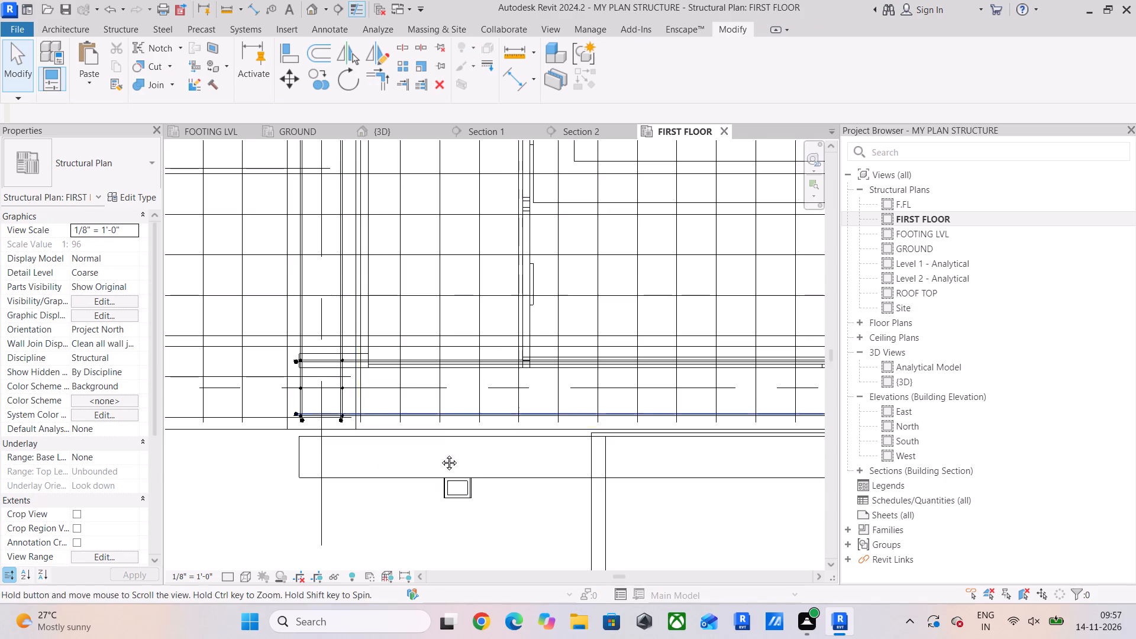
middle_drag(440, 454, 462, 556)
scroll(462, 556, down, 7)
scroll(527, 373, up, 5)
middle_drag(489, 530, 499, 448)
scroll(493, 525, up, 1)
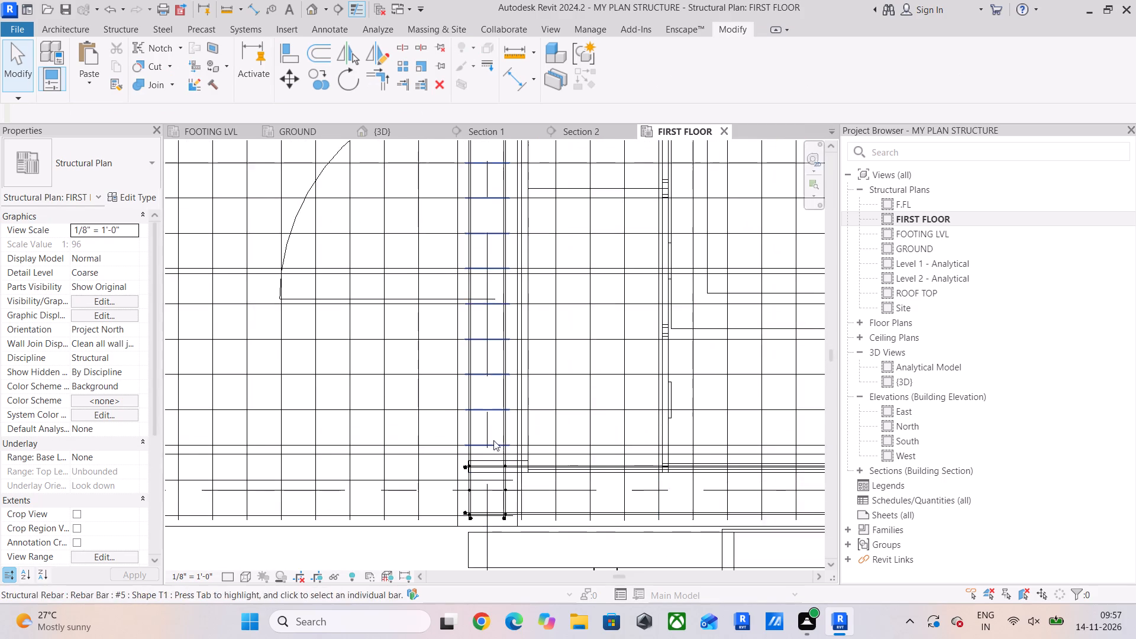
scroll(458, 424, up, 6)
scroll(535, 441, down, 11)
middle_drag(640, 427, 595, 606)
scroll(569, 346, up, 4)
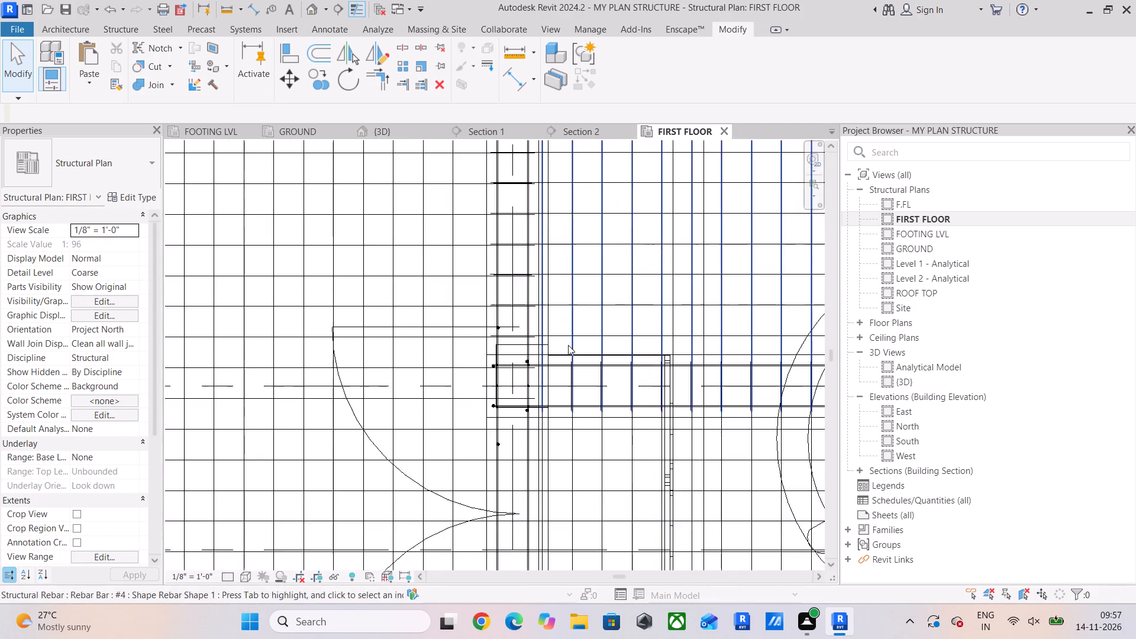
scroll(568, 345, up, 6)
click(601, 396)
scroll(605, 398, up, 3)
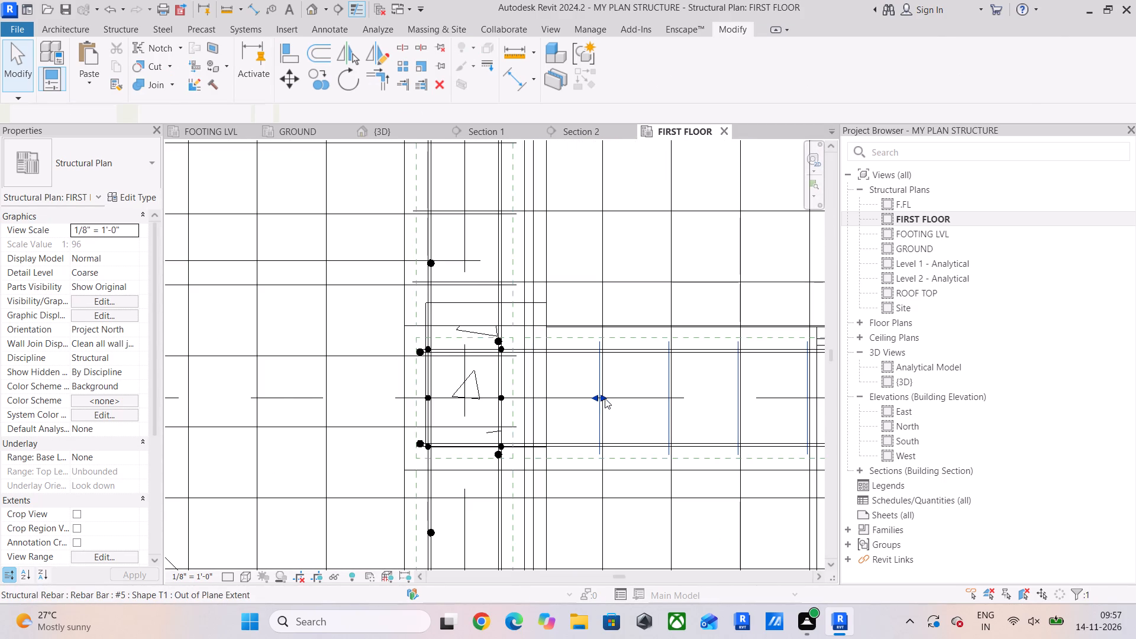
click(604, 396)
click(632, 366)
Extend that cross beam's #5 stirrup set by one stirrup toward the right edge column.
scroll(646, 374, down, 9)
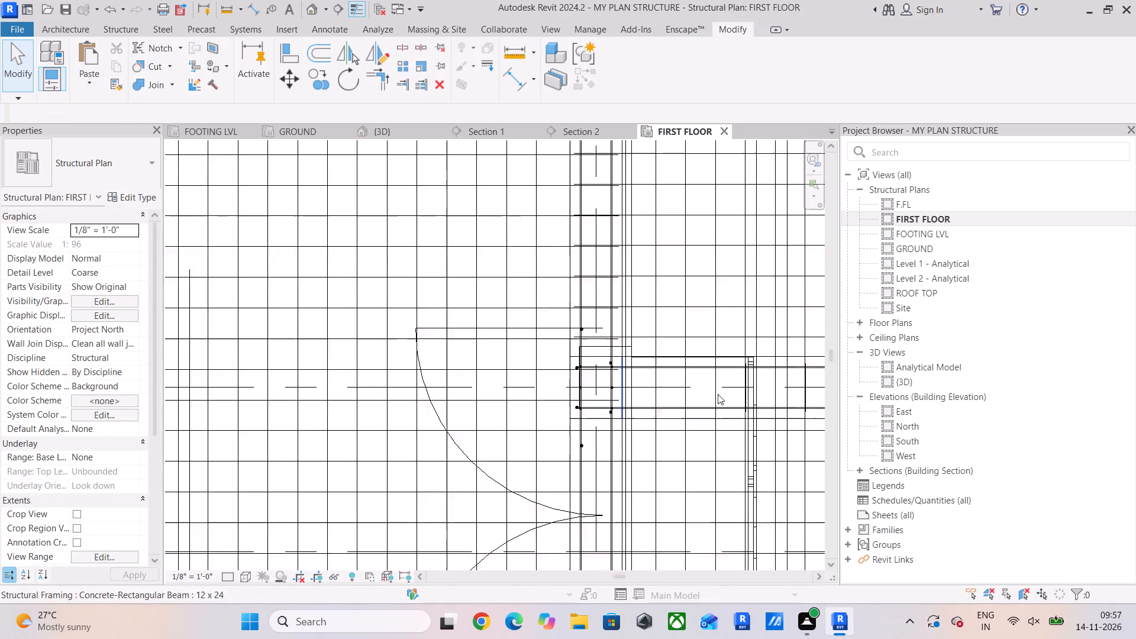
scroll(718, 394, down, 1)
middle_drag(771, 399, 491, 406)
click(620, 398)
middle_drag(674, 400, 471, 406)
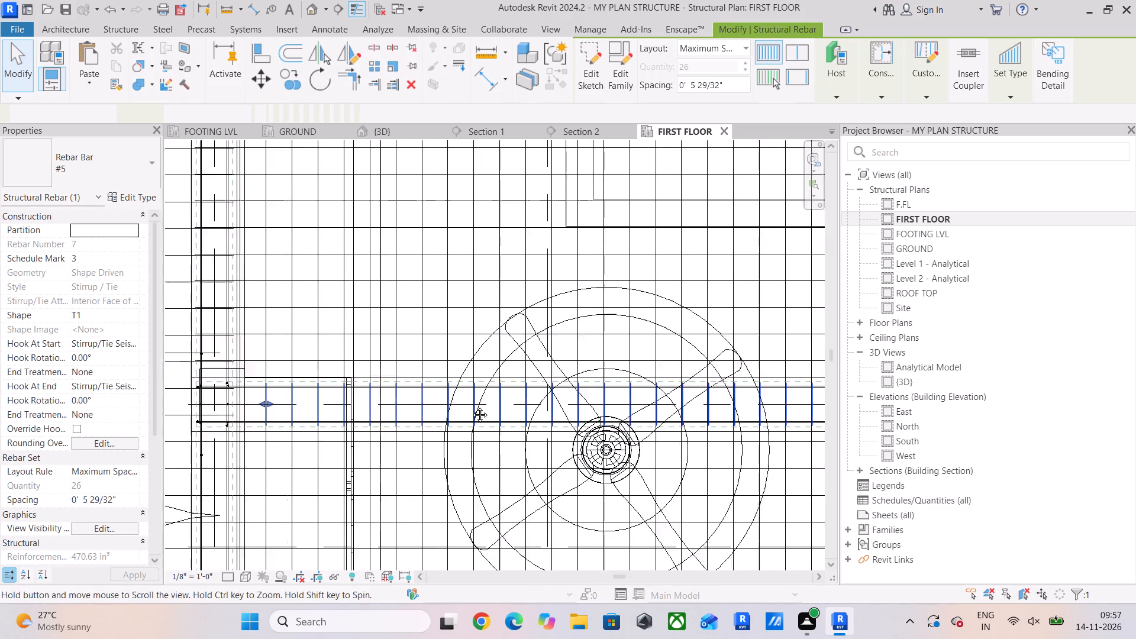
middle_drag(471, 406, 342, 395)
scroll(693, 382, down, 3)
middle_drag(705, 385, 587, 403)
scroll(587, 402, up, 11)
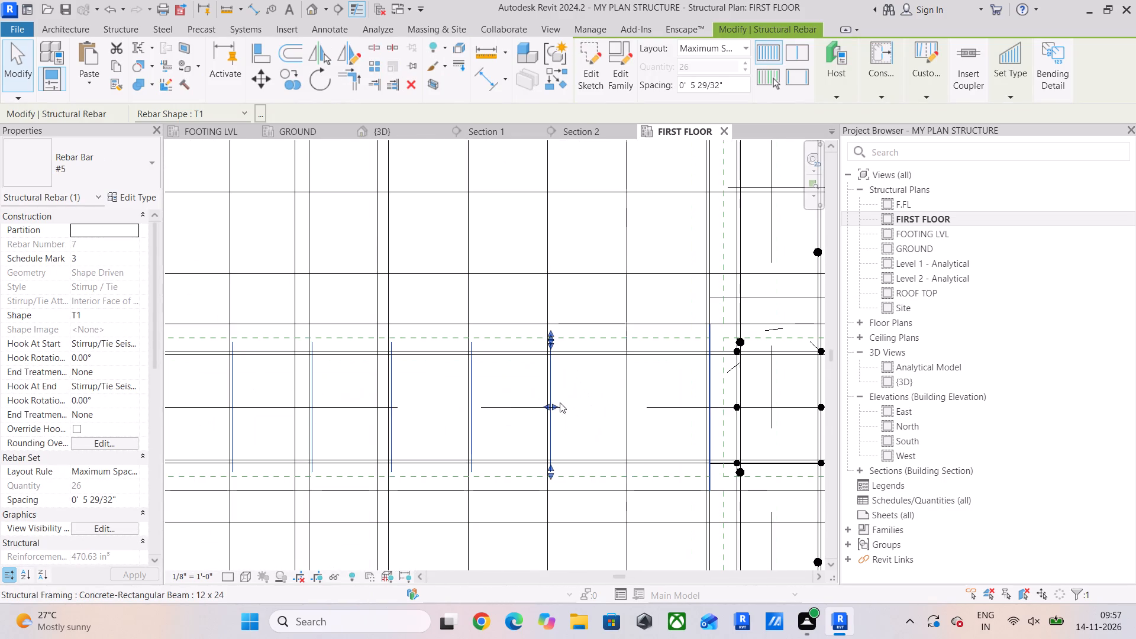
drag(554, 406, 631, 416)
click(663, 383)
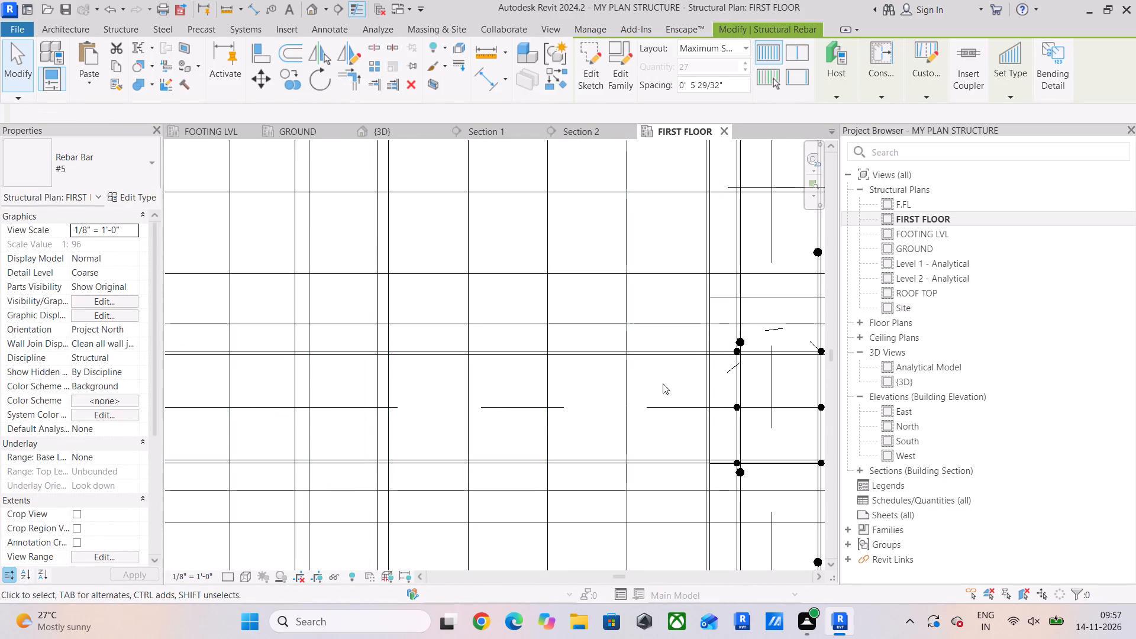
Align the right #5 bar's end above the right edge column with the left #5 bar's end.
scroll(663, 383, down, 5)
middle_drag(640, 401, 595, 456)
scroll(691, 364, up, 5)
middle_drag(695, 393, 599, 338)
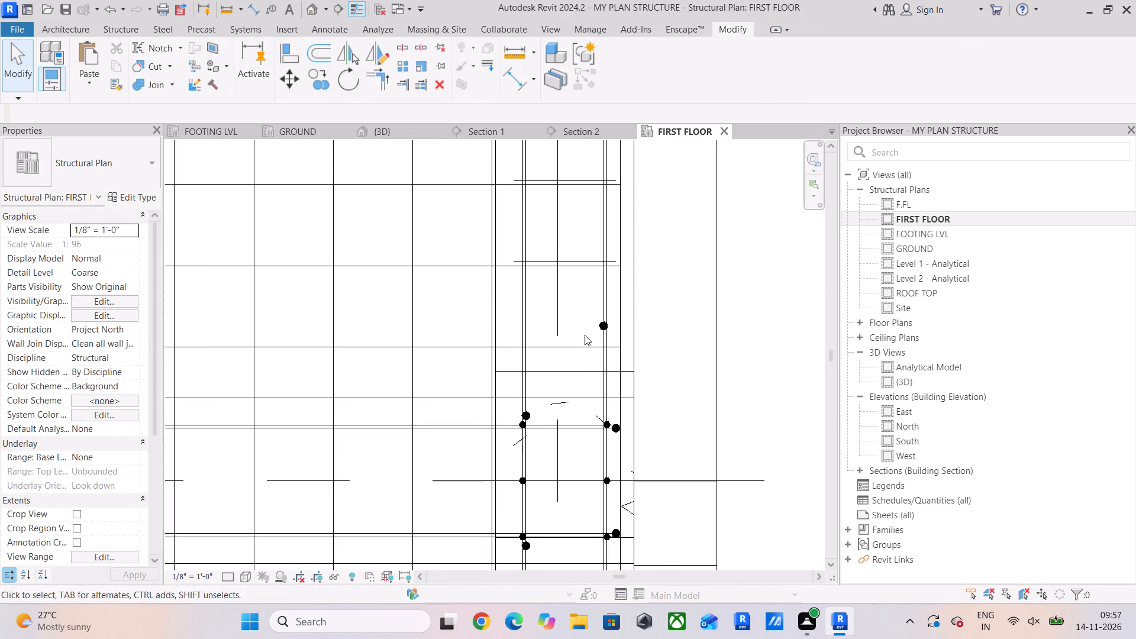
click(276, 46)
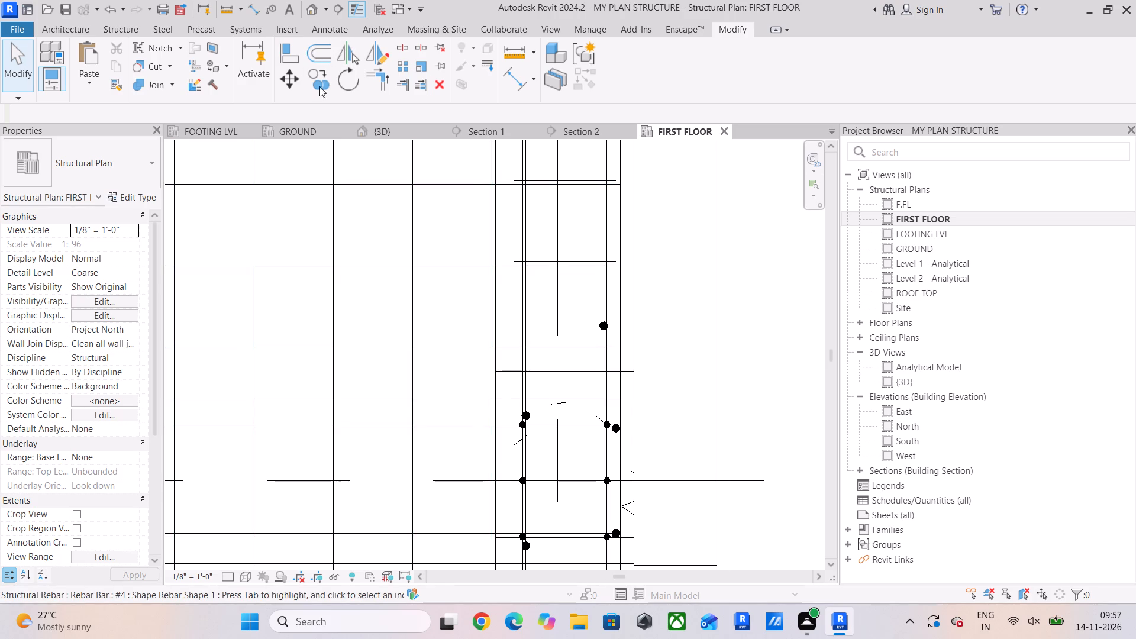
click(298, 54)
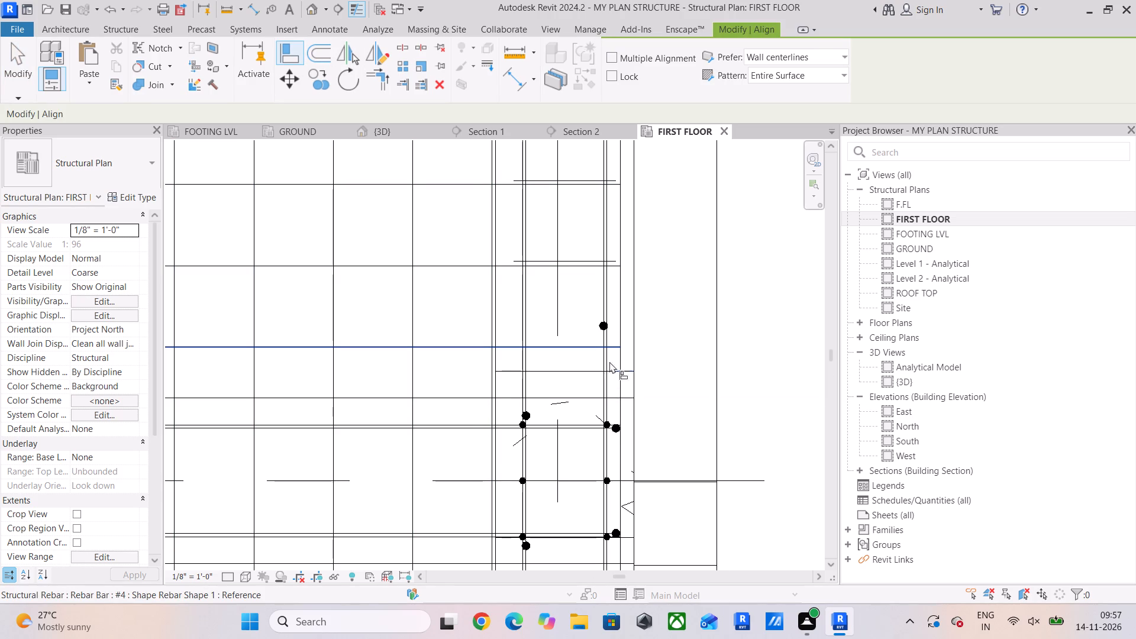
scroll(617, 425, up, 5)
scroll(470, 393, up, 3)
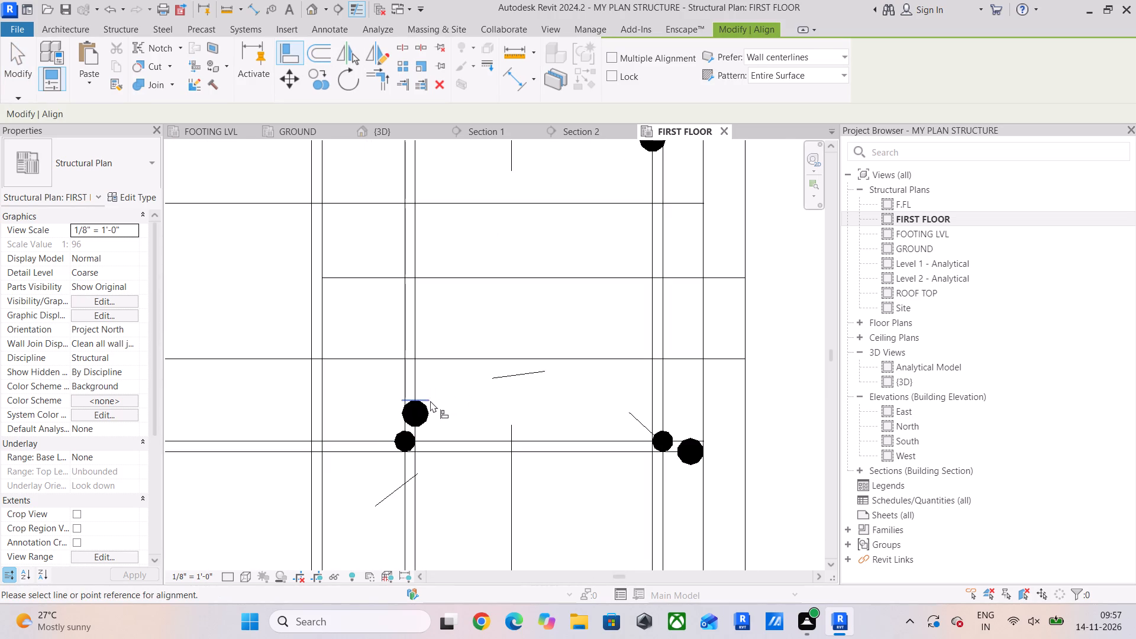
click(430, 401)
middle_drag(568, 334, 541, 437)
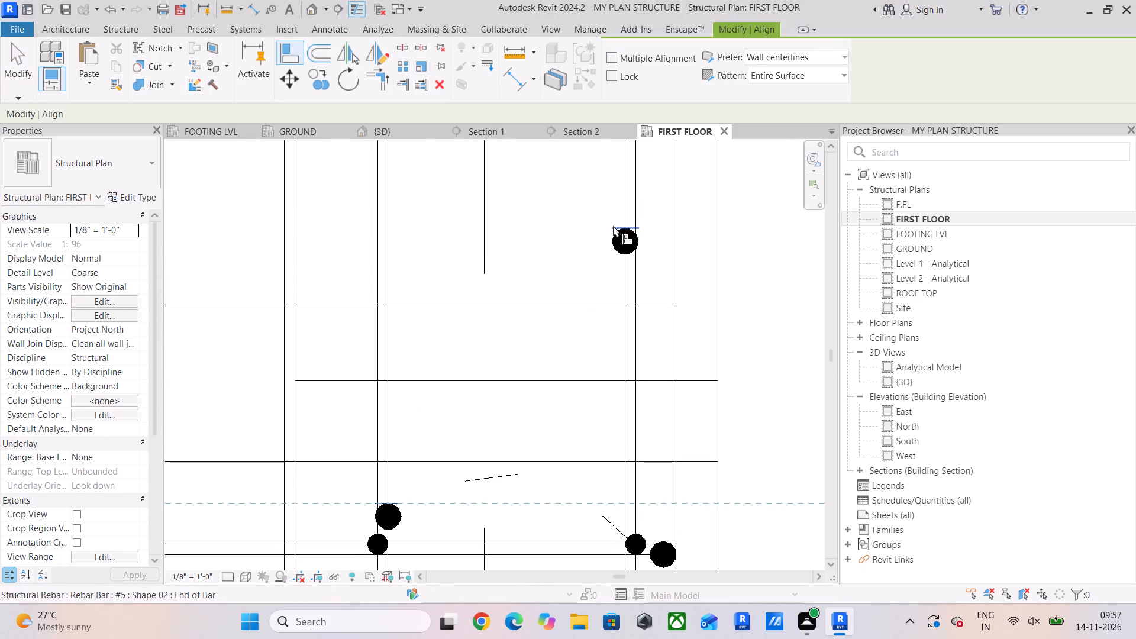
click(613, 225)
scroll(567, 317, down, 5)
scroll(584, 363, down, 3)
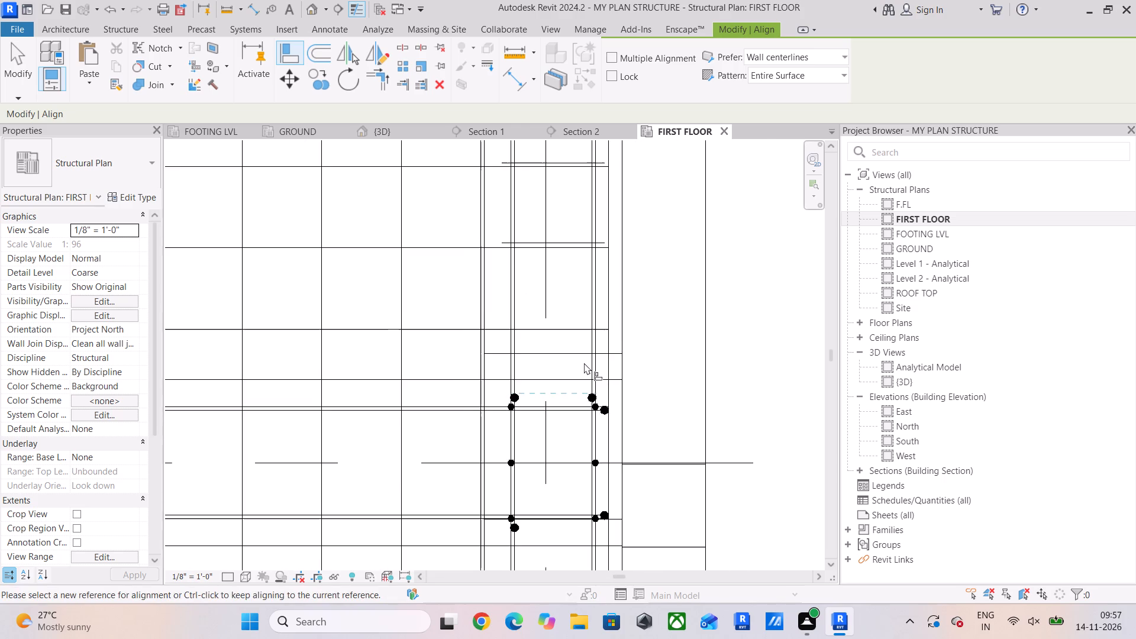
Align the right #5 bar's end below the same edge column with the left #5 bar's end there.
middle_drag(584, 363, 602, 271)
click(543, 443)
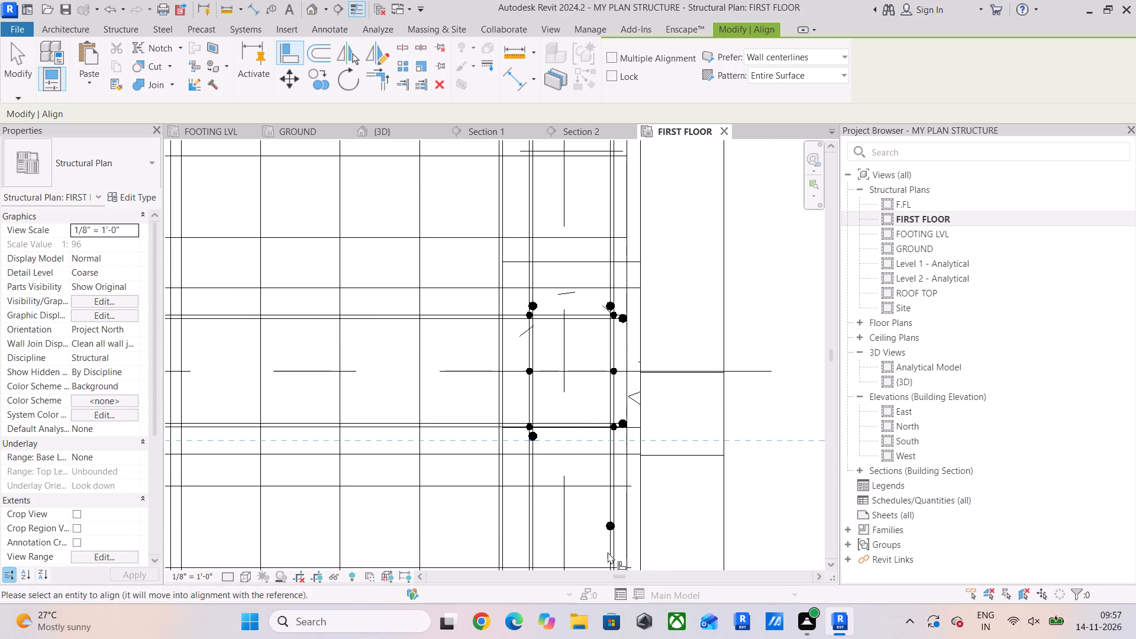
click(606, 533)
scroll(563, 449, up, 5)
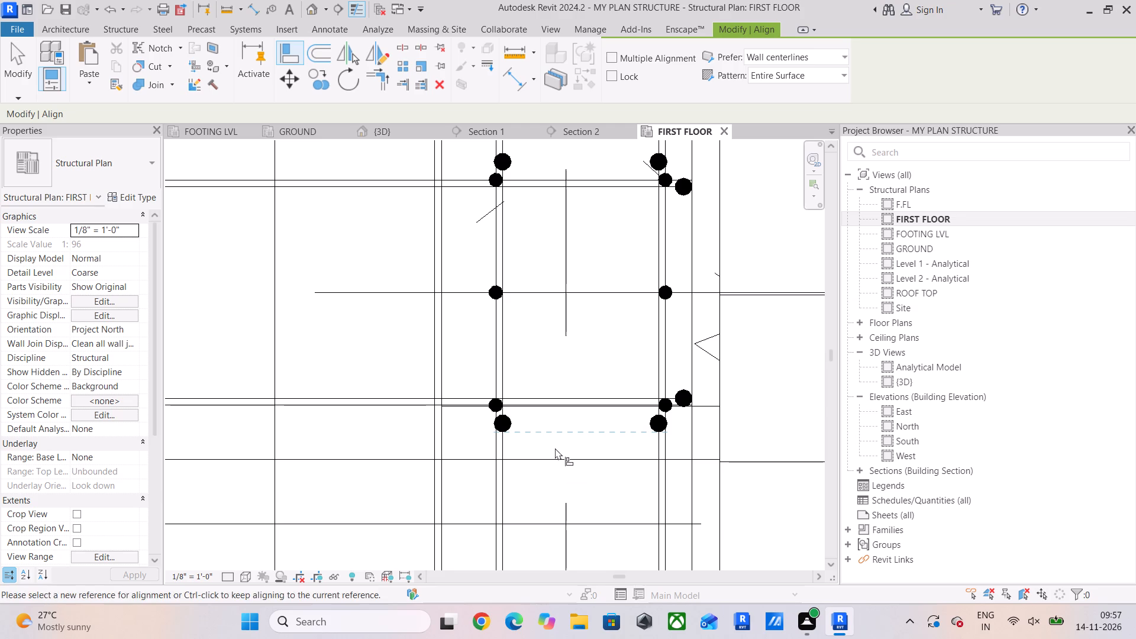
scroll(567, 310, down, 9)
middle_drag(571, 332, 528, 598)
scroll(561, 348, down, 5)
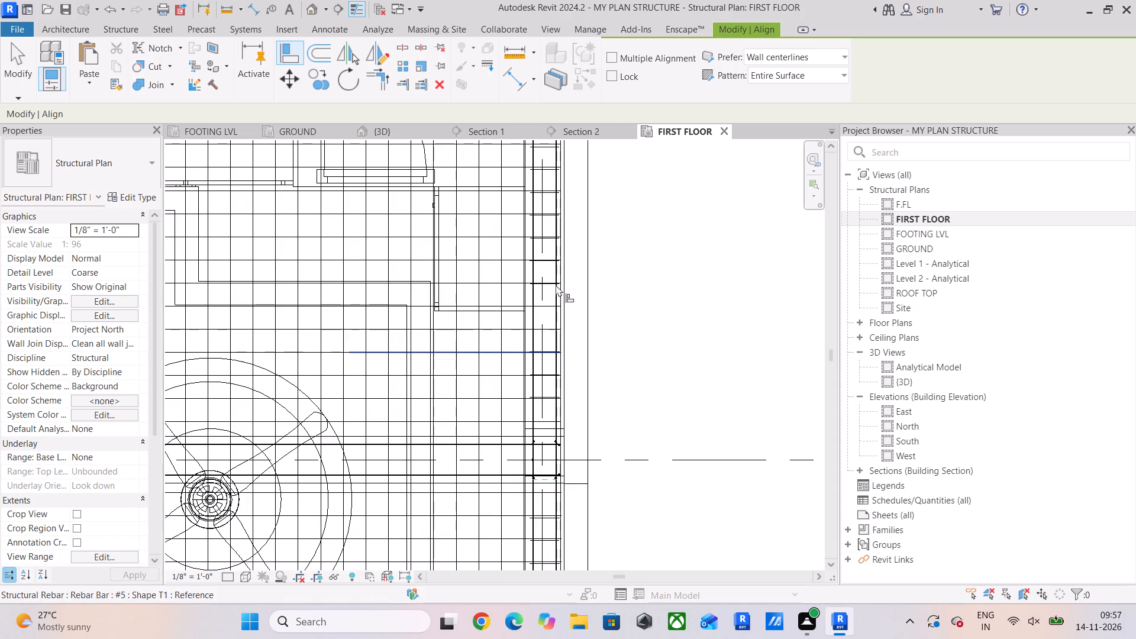
drag(9, 64, 15, 78)
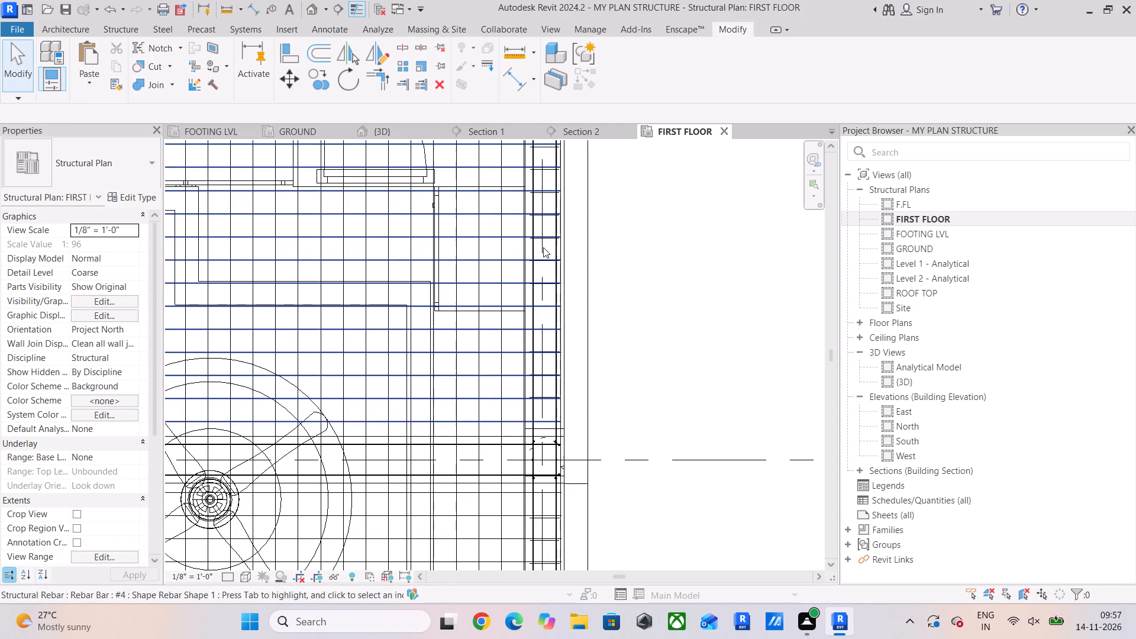
Extend the right edge beam's #5 stirrup set at its upper end toward the next column.
click(544, 244)
middle_drag(544, 244, 552, 446)
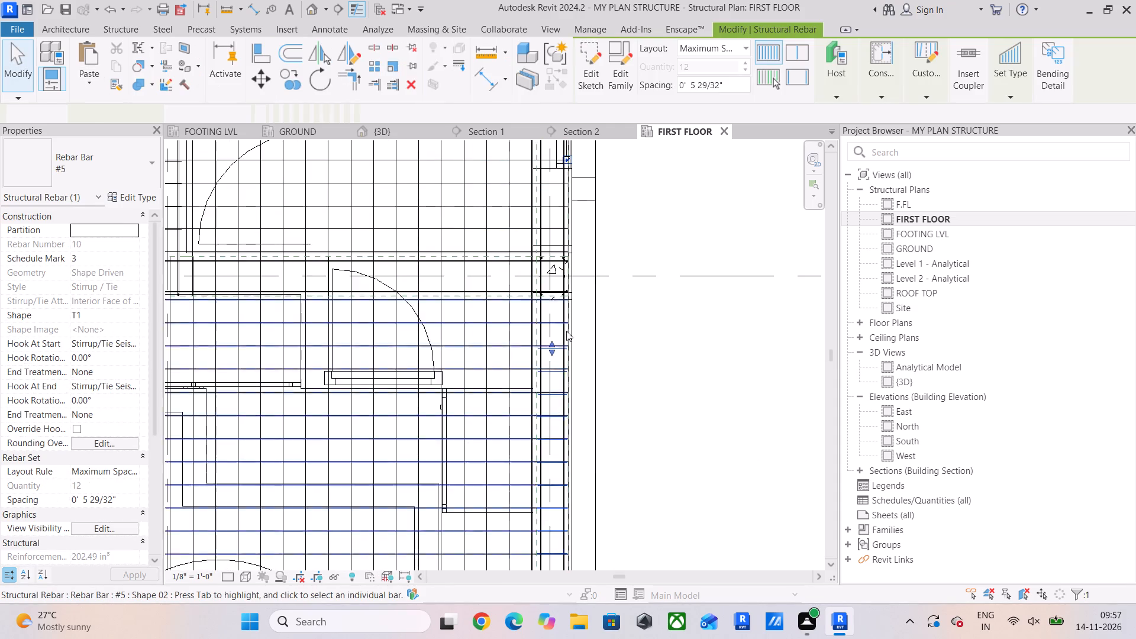
scroll(565, 279, up, 6)
scroll(560, 453, up, 2)
drag(527, 428, 532, 373)
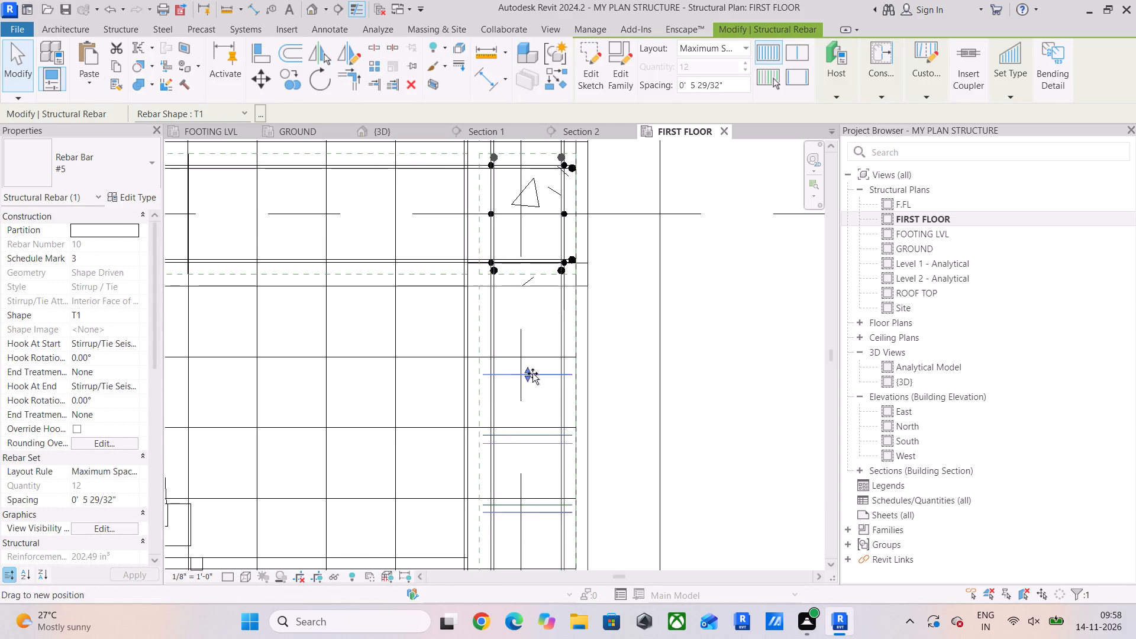
drag(532, 373, 535, 357)
click(547, 307)
Extend the interior vertical beam's #5 stirrup set by one stirrup at its upper end, toward the column junction.
scroll(547, 307, down, 4)
middle_drag(547, 307, 547, 485)
scroll(564, 385, down, 2)
scroll(533, 329, down, 2)
middle_drag(533, 332, 706, 388)
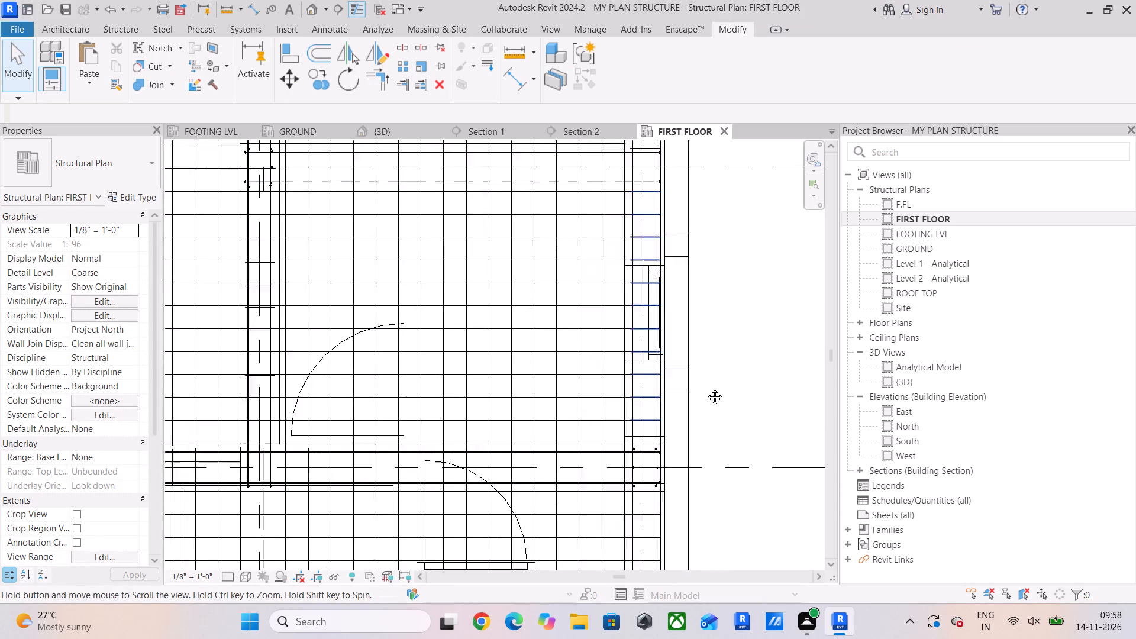
middle_drag(706, 388, 747, 367)
scroll(264, 357, up, 5)
scroll(581, 431, up, 5)
scroll(338, 413, up, 5)
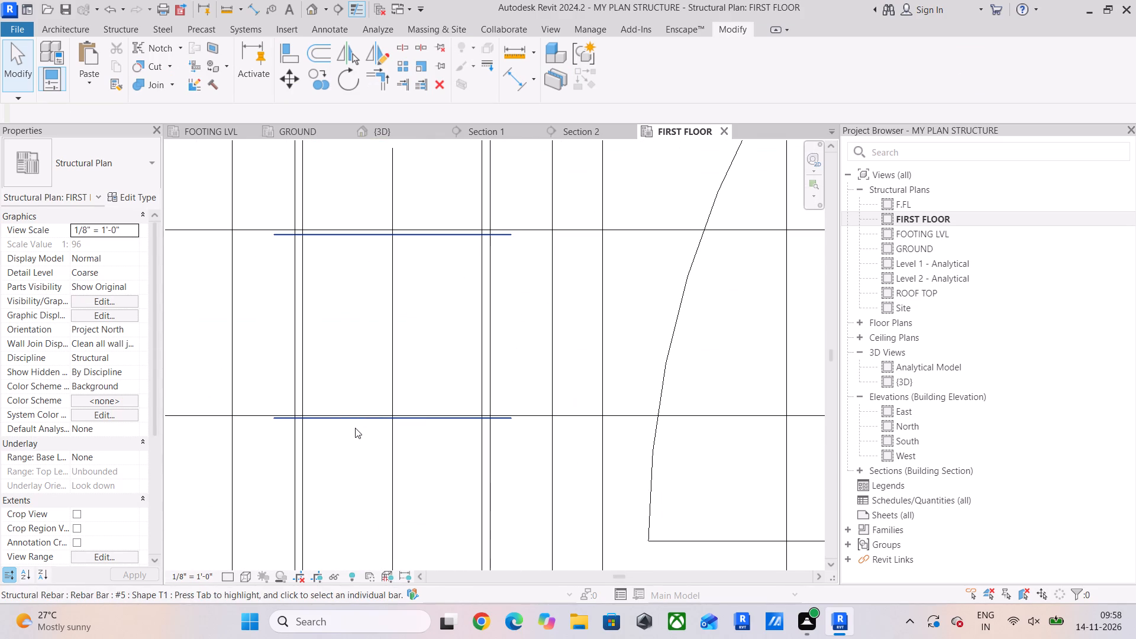
click(362, 421)
click(374, 424)
scroll(374, 470, down, 5)
scroll(374, 471, up, 1)
middle_drag(374, 471, 375, 471)
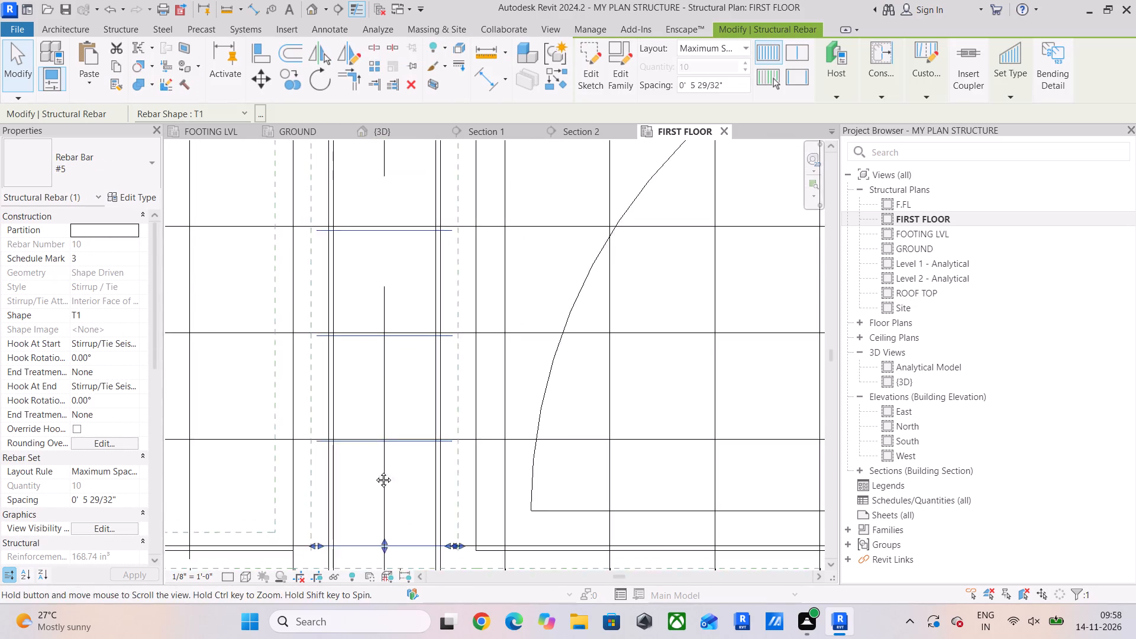
middle_drag(375, 471, 414, 400)
scroll(411, 428, down, 6)
middle_drag(515, 391, 525, 638)
scroll(525, 638, down, 1)
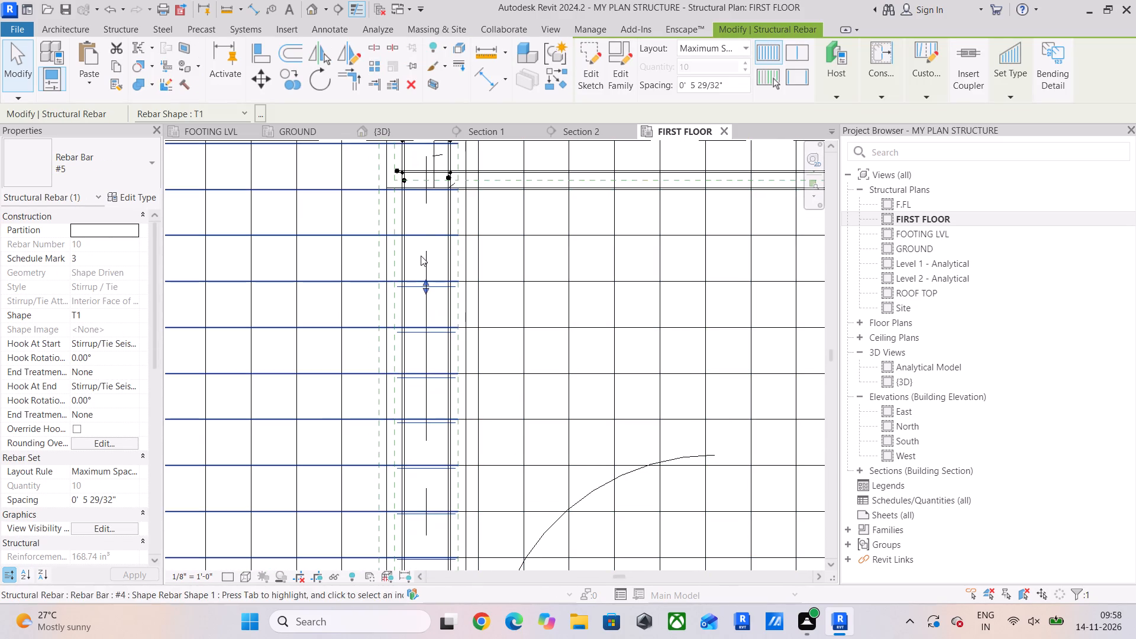
drag(425, 283, 425, 261)
click(425, 250)
drag(427, 243, 429, 236)
middle_drag(442, 222, 436, 358)
scroll(403, 301, up, 5)
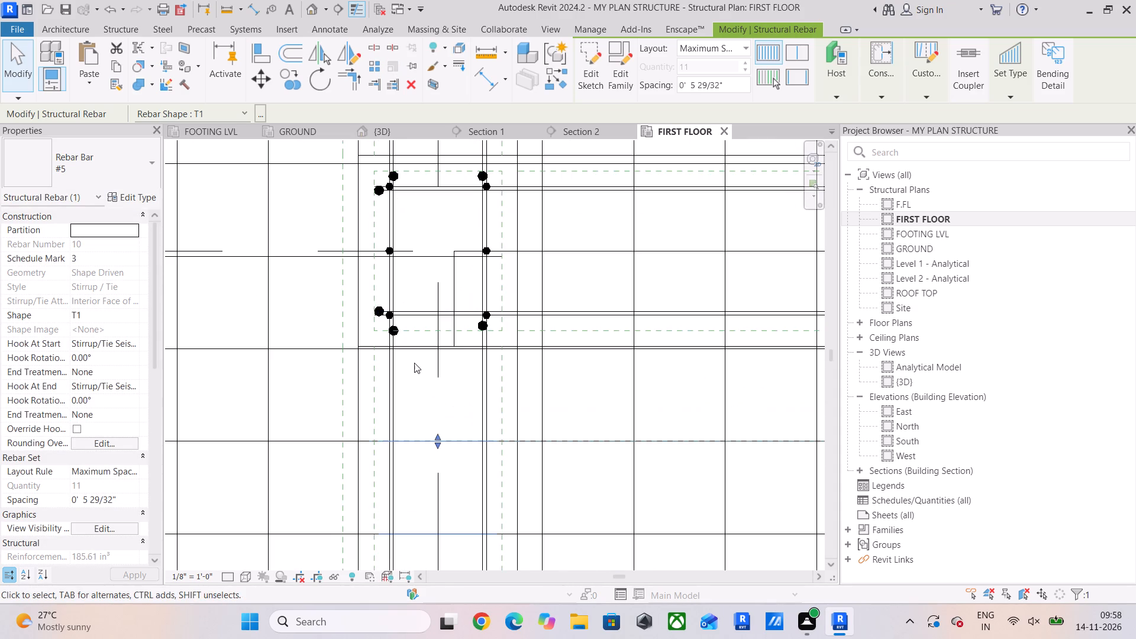
click(425, 392)
Check the beam and column junctions around the adjoining slab panel for remaining reinforcement gaps.
scroll(421, 388, down, 12)
middle_drag(434, 392, 772, 315)
scroll(550, 345, down, 2)
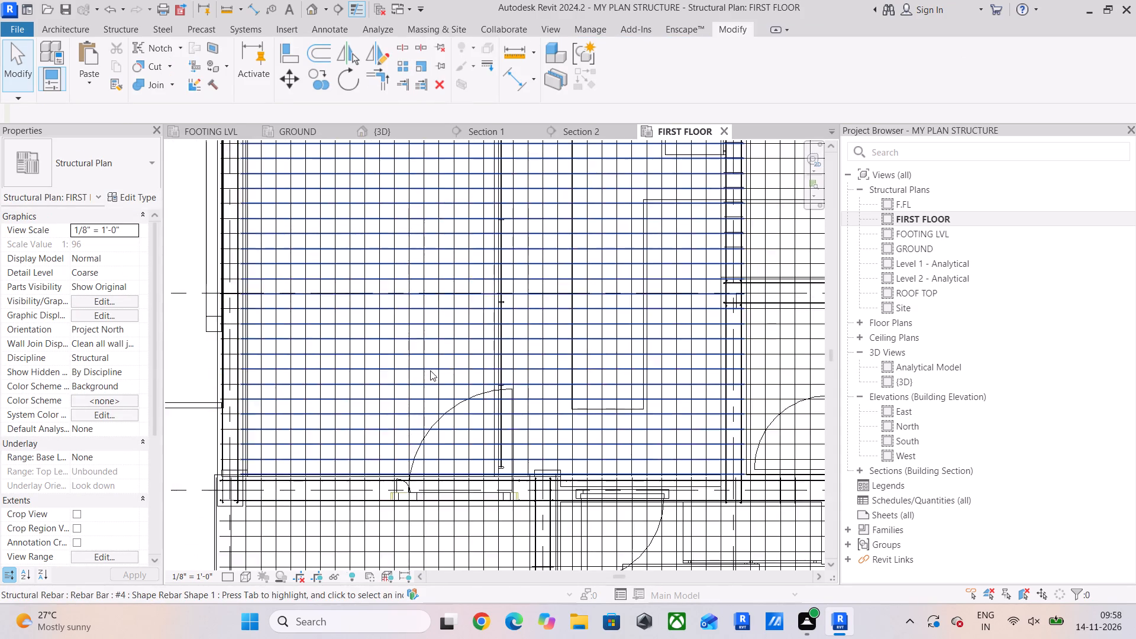
scroll(430, 370, down, 1)
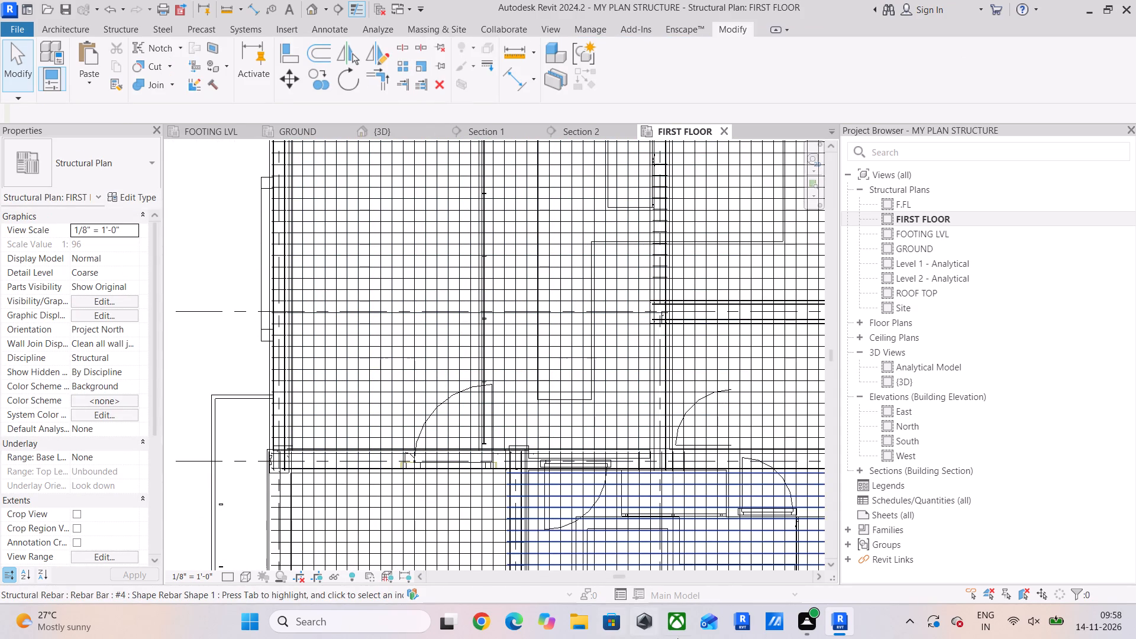
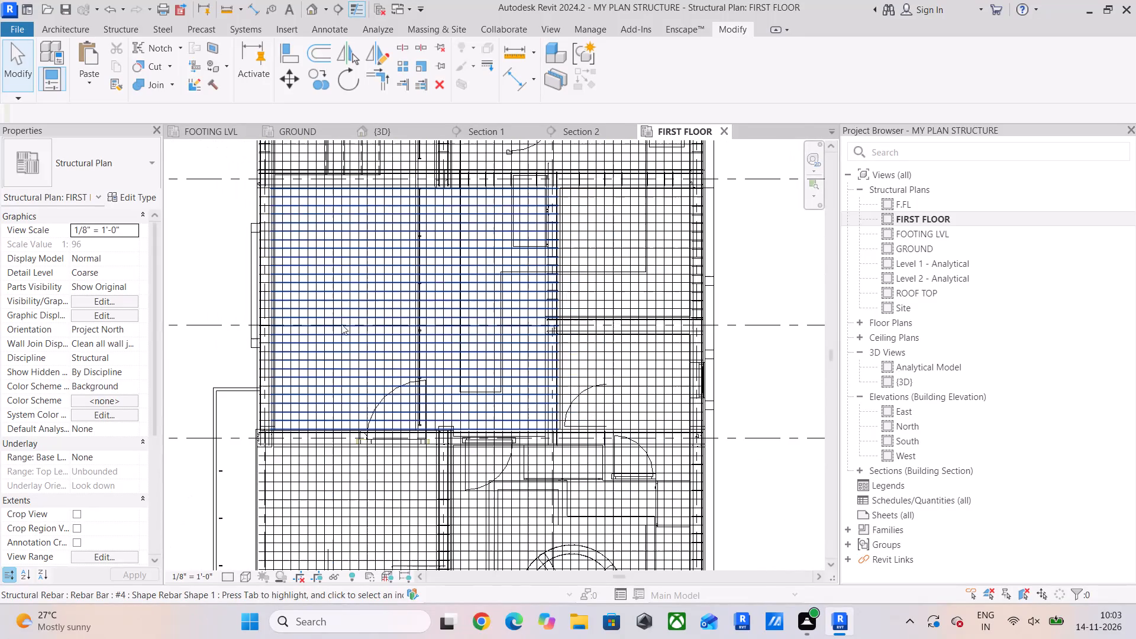
Inspect the ends of the horizontal beam's #5 stirrup sets on both sides of the interior column junction.
scroll(398, 167, up, 5)
scroll(463, 197, up, 5)
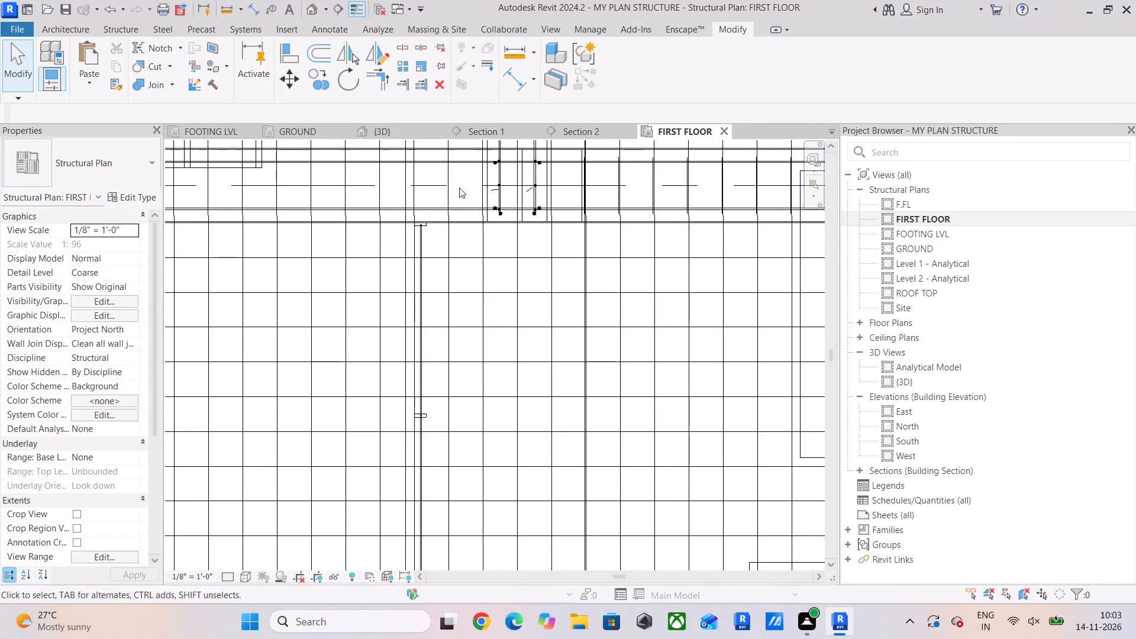
click(453, 182)
scroll(454, 185, up, 9)
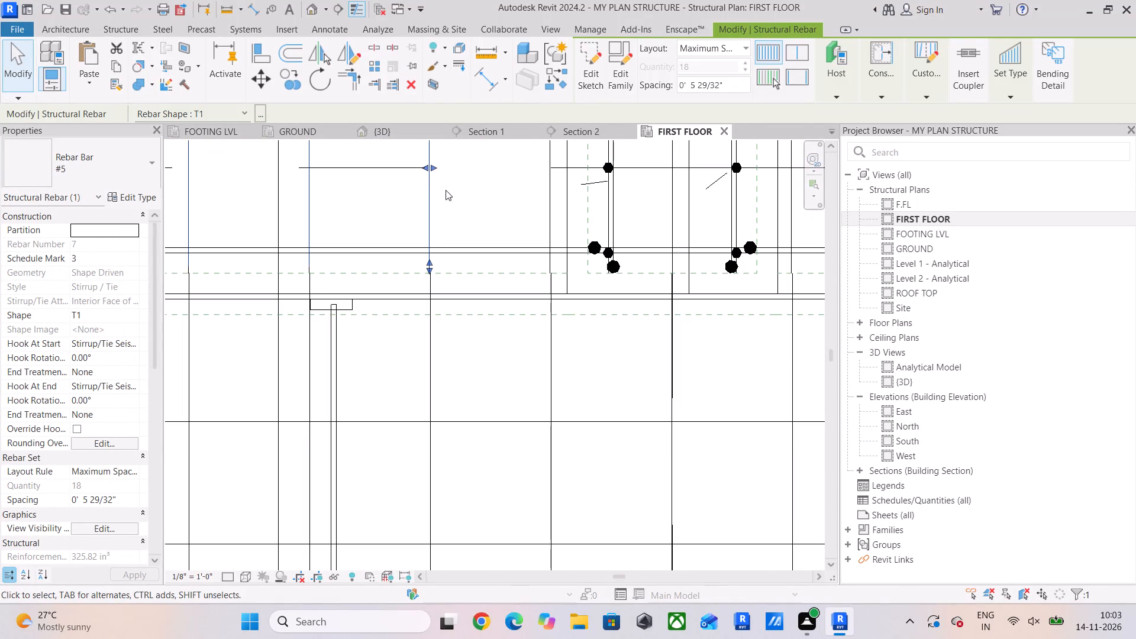
click(435, 169)
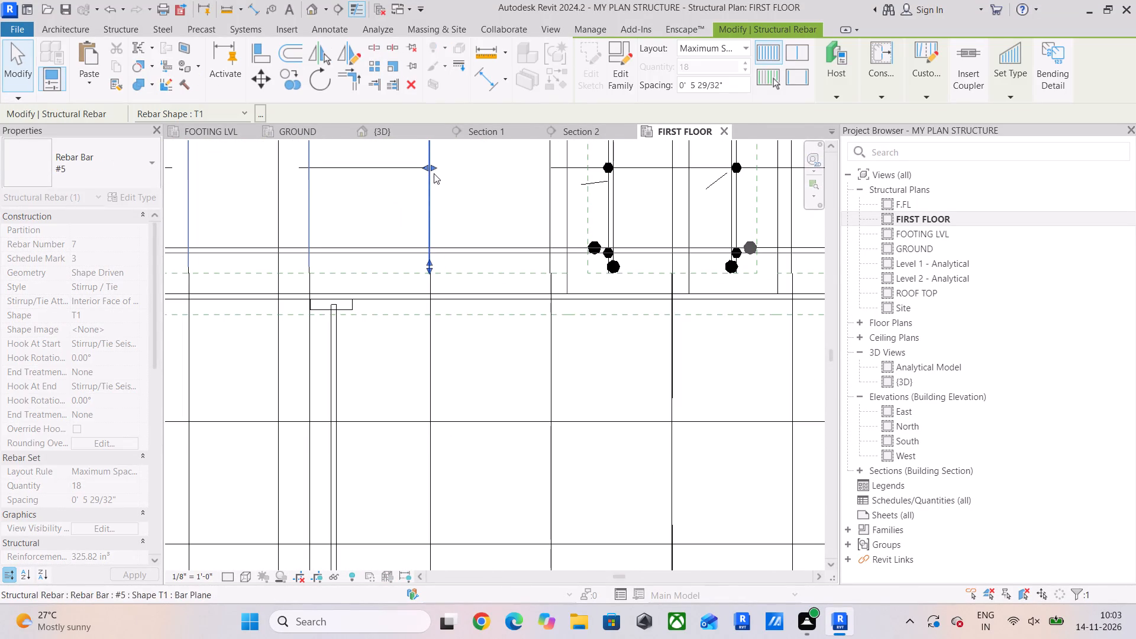
click(457, 173)
click(433, 317)
scroll(454, 378, down, 4)
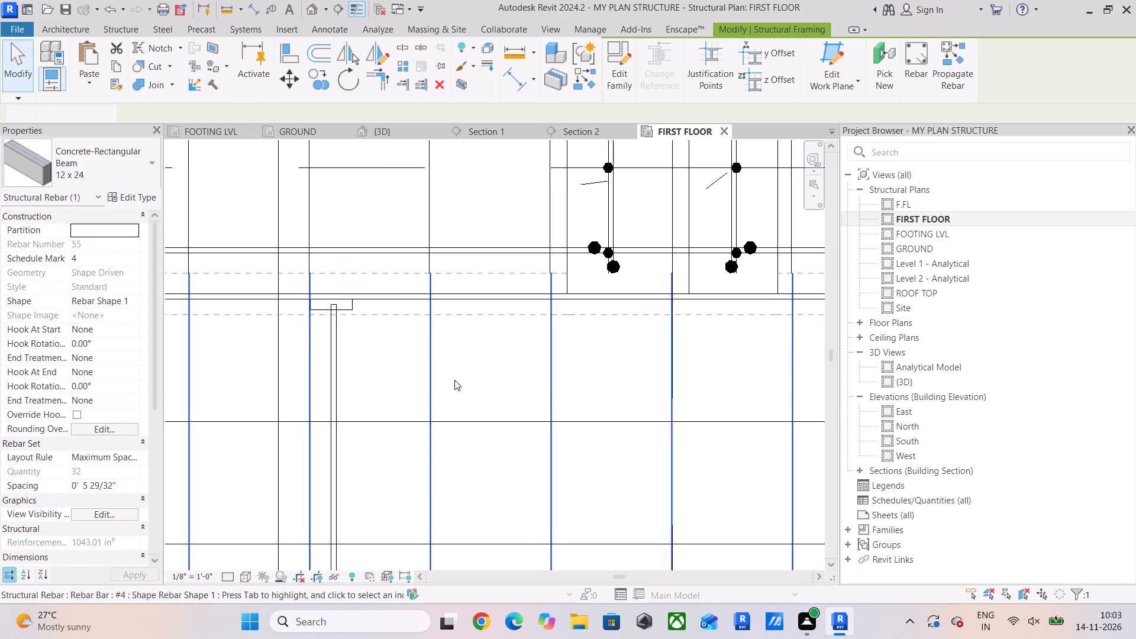
scroll(454, 380, down, 5)
scroll(531, 378, down, 5)
middle_drag(532, 377, 530, 388)
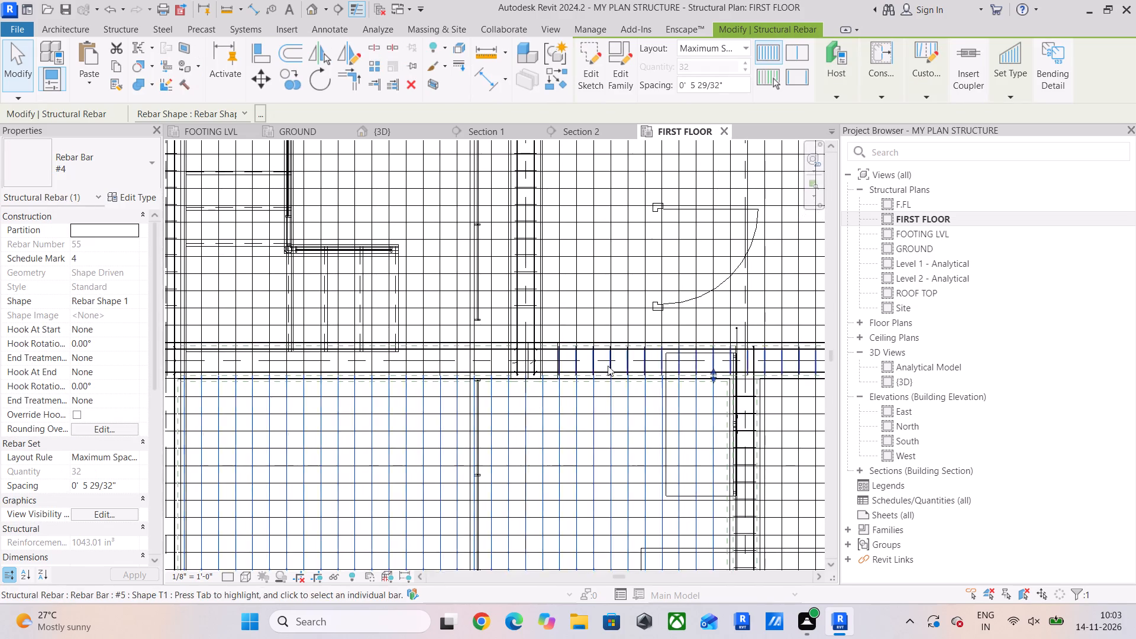
scroll(608, 365, up, 6)
scroll(520, 378, up, 6)
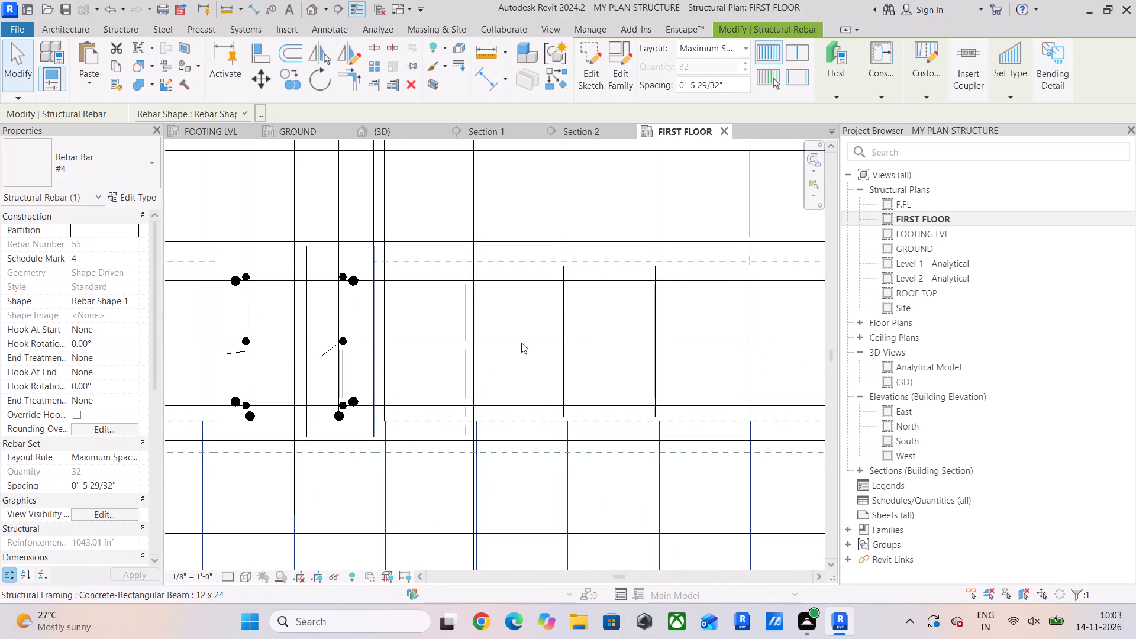
click(560, 335)
scroll(483, 321, up, 3)
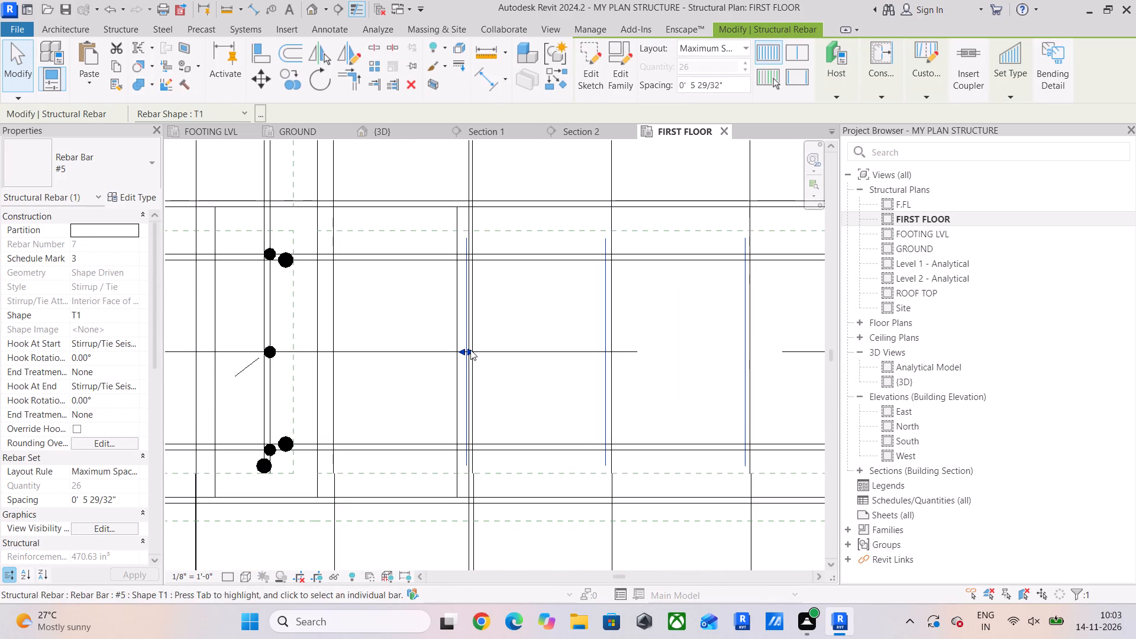
click(470, 350)
click(517, 311)
Extend the horizontal interior beam's #5 stirrup set by about one spacing at its right end, toward the right edge column.
scroll(562, 355, down, 6)
middle_drag(512, 370, 341, 370)
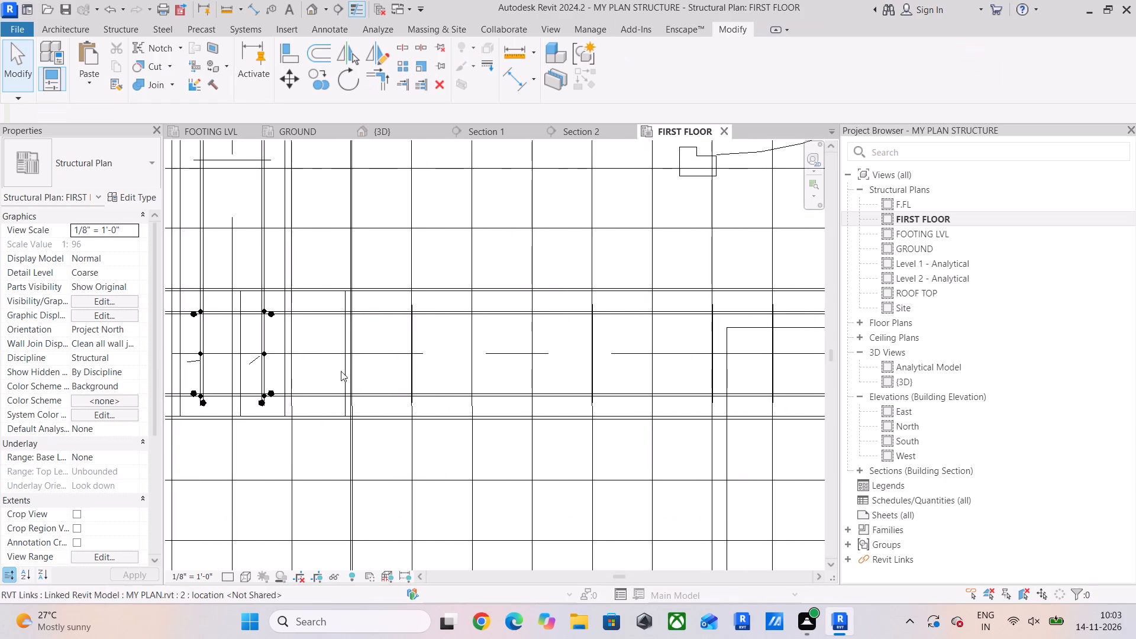
scroll(599, 380, down, 5)
middle_drag(599, 377, 371, 401)
scroll(589, 384, up, 5)
scroll(599, 382, down, 1)
middle_drag(586, 386, 307, 388)
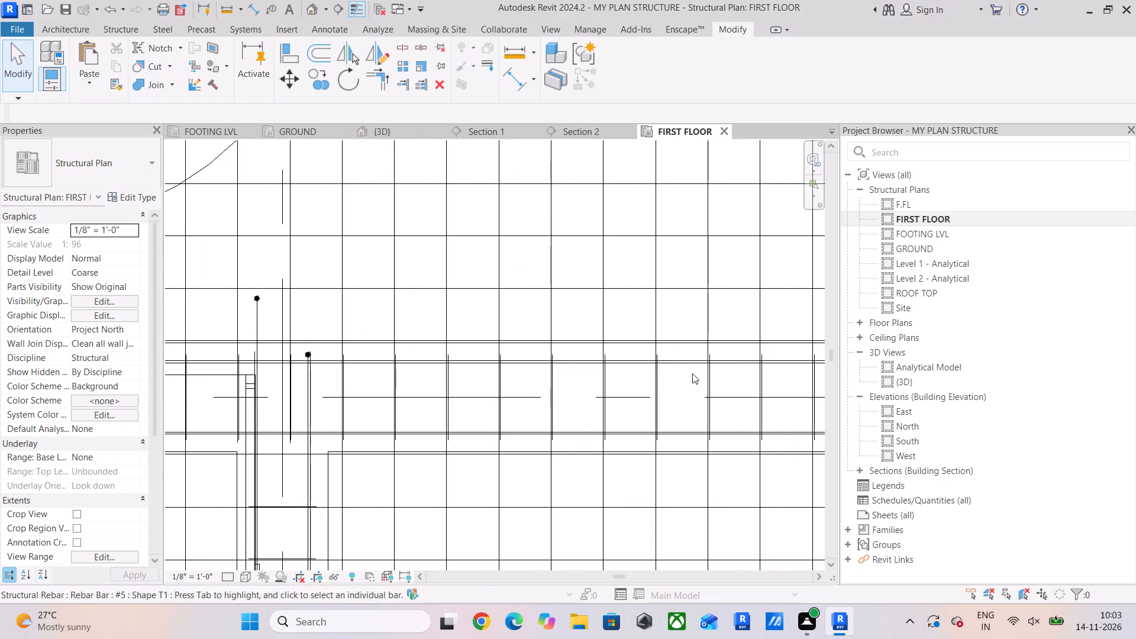
scroll(749, 363, down, 4)
middle_drag(741, 366, 436, 373)
scroll(644, 386, up, 5)
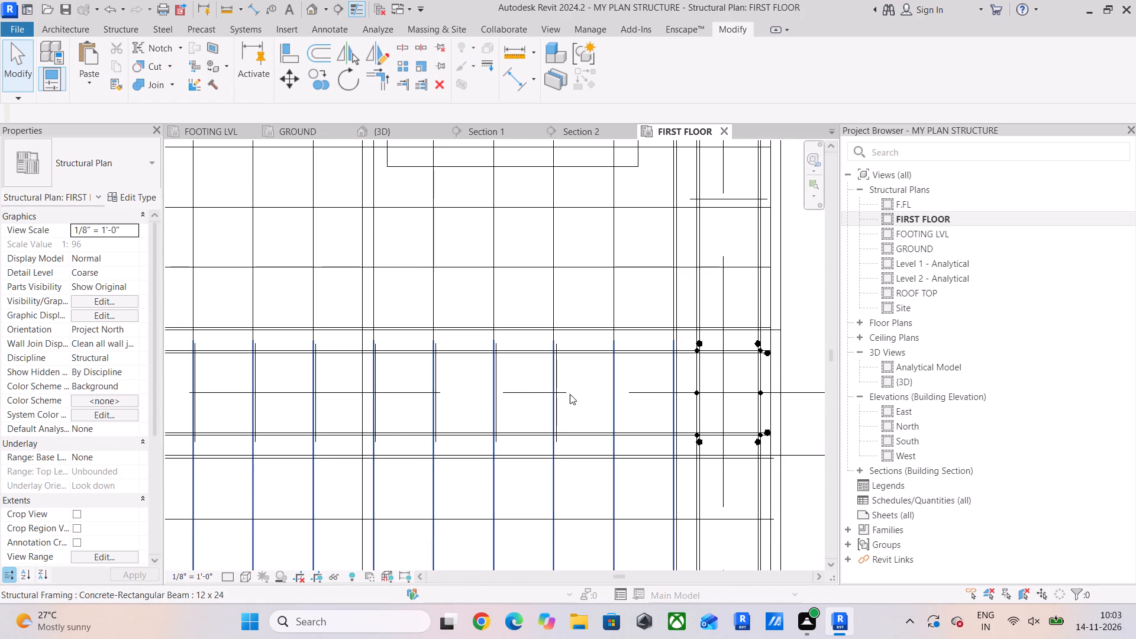
click(560, 398)
drag(559, 392, 575, 392)
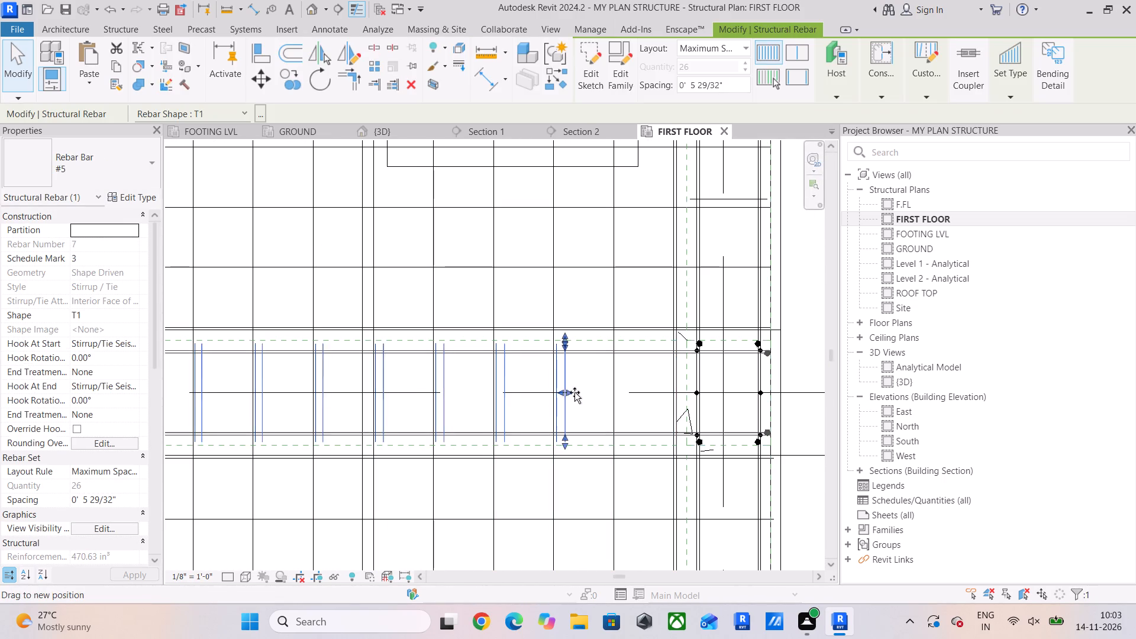
drag(575, 392, 610, 395)
click(589, 384)
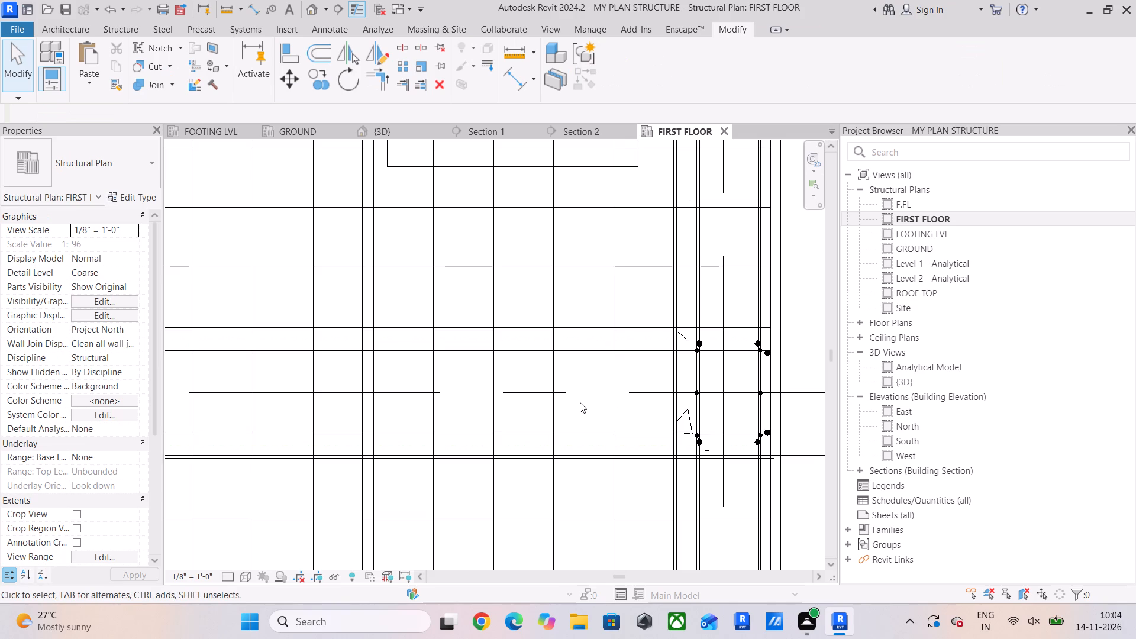
Extend the right edge beam's #5 stirrup set at its lower end, toward the column where the horizontal beam meets it.
scroll(577, 431, down, 3)
middle_drag(600, 428, 527, 448)
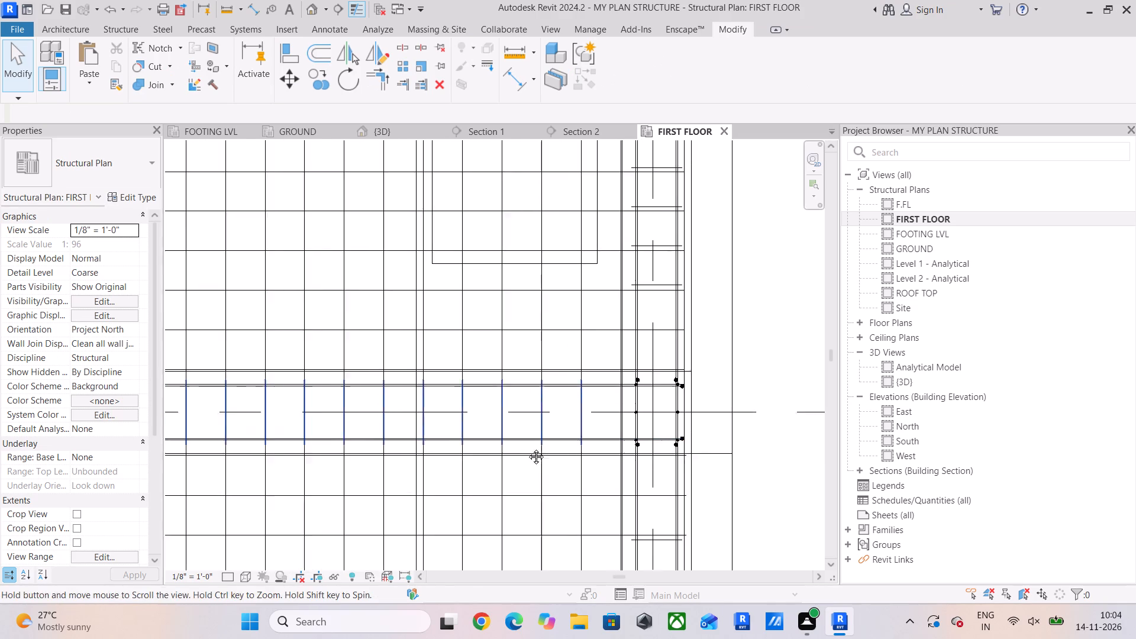
middle_drag(527, 448, 520, 449)
click(593, 295)
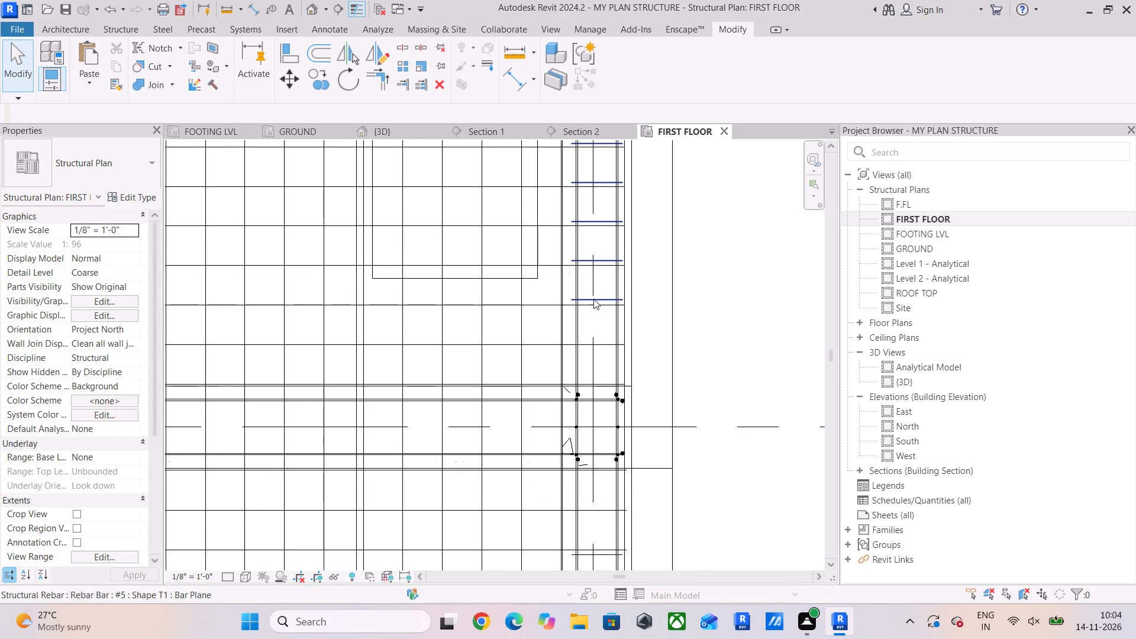
drag(598, 304, 598, 350)
Extend the same right edge beam's #5 stirrup set at its upper end, toward the upper-right corner column.
scroll(604, 307, down, 3)
middle_drag(604, 307, 588, 549)
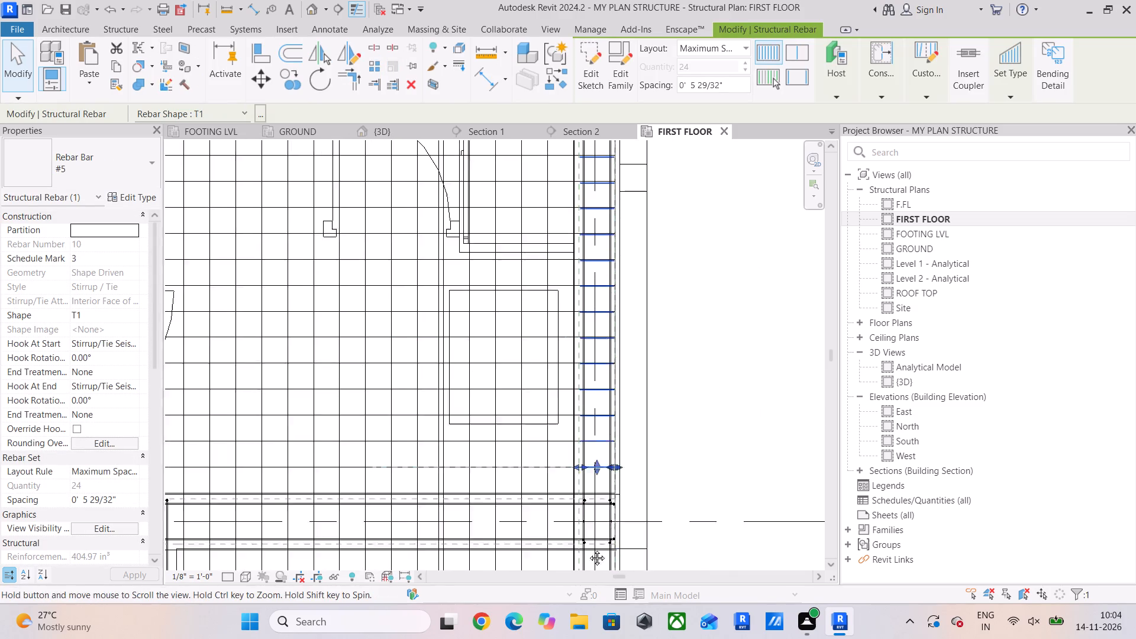
middle_drag(588, 549, 588, 586)
scroll(580, 309, down, 4)
middle_drag(580, 309, 569, 455)
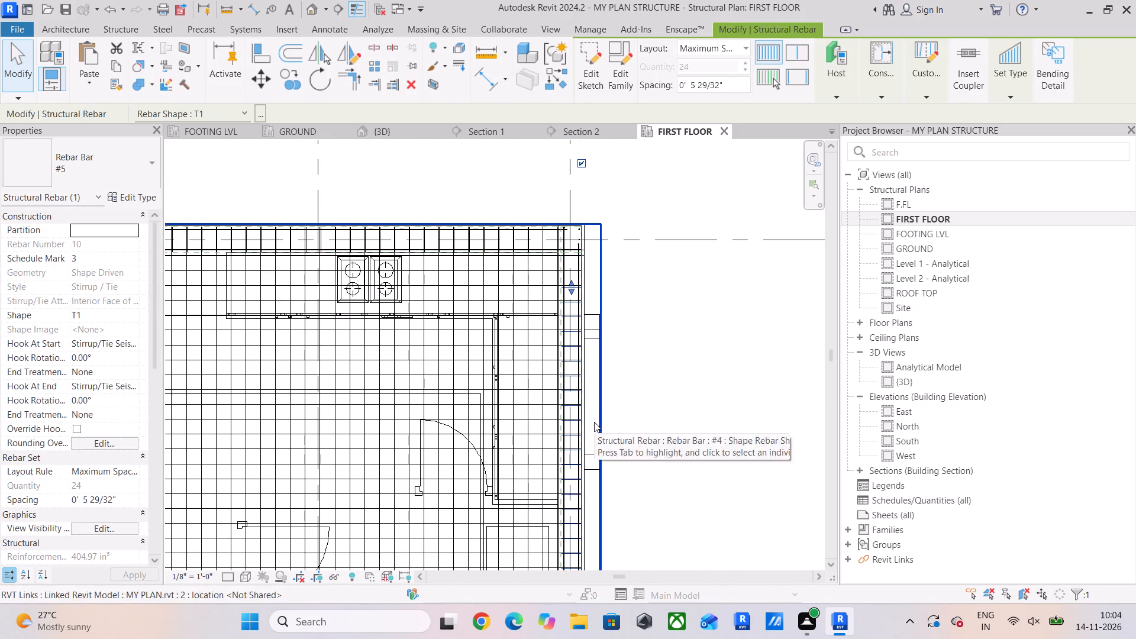
scroll(578, 325, up, 4)
scroll(553, 263, up, 3)
middle_drag(553, 317, 537, 457)
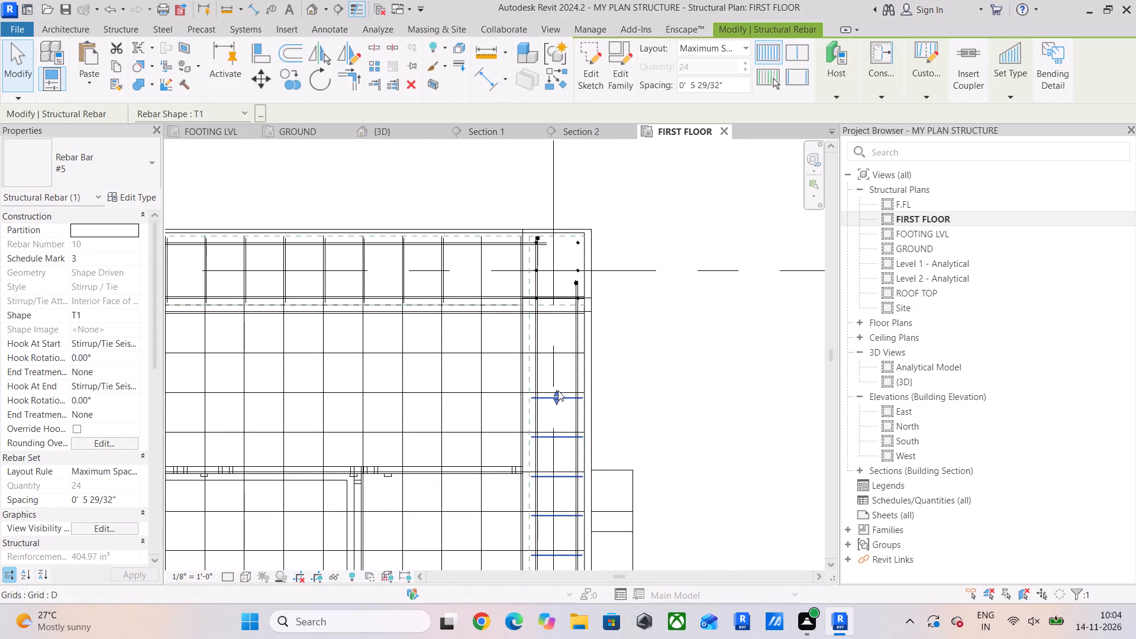
drag(554, 394, 559, 352)
click(657, 336)
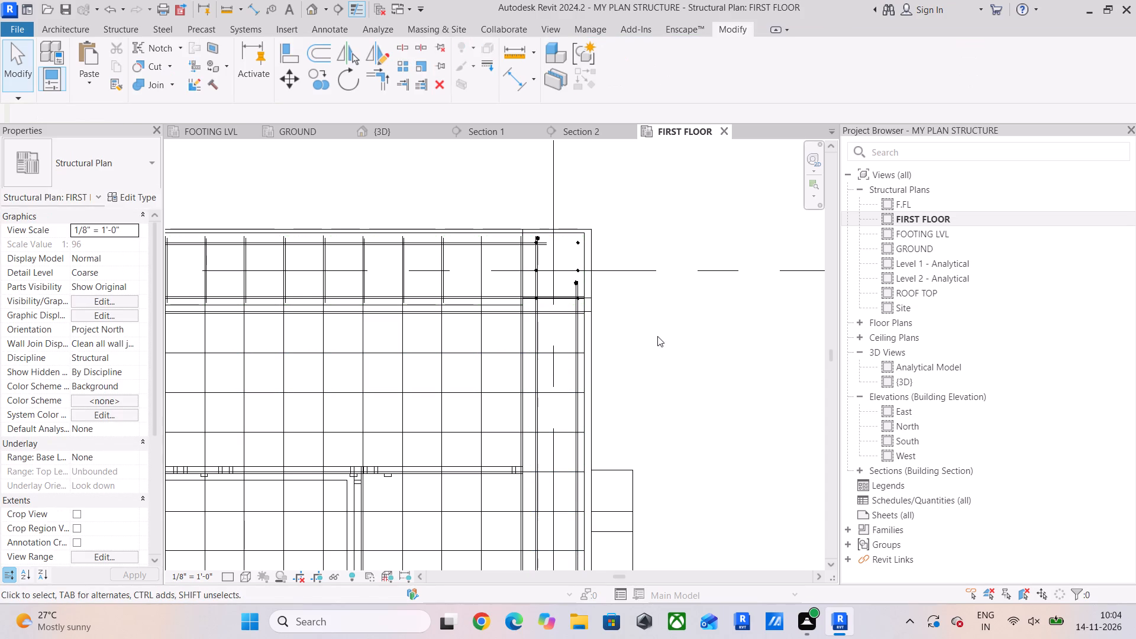
Extend the top edge beam's #5 stirrup set at its right end, toward the upper-right corner column.
click(450, 275)
scroll(457, 259, up, 4)
drag(440, 277, 498, 279)
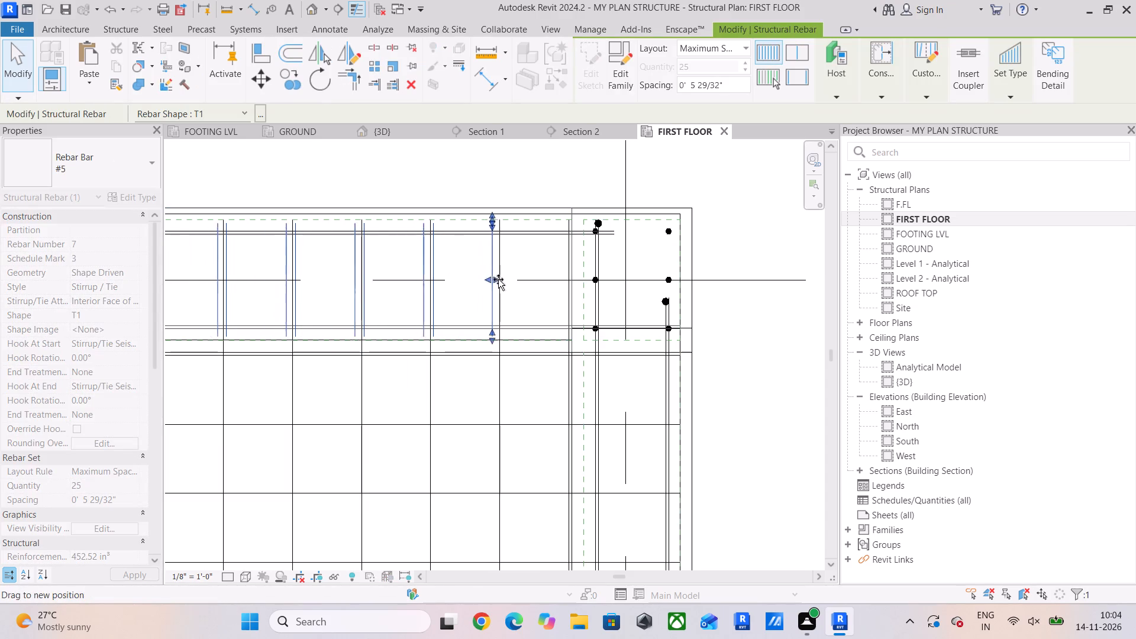
drag(498, 279, 502, 280)
click(636, 246)
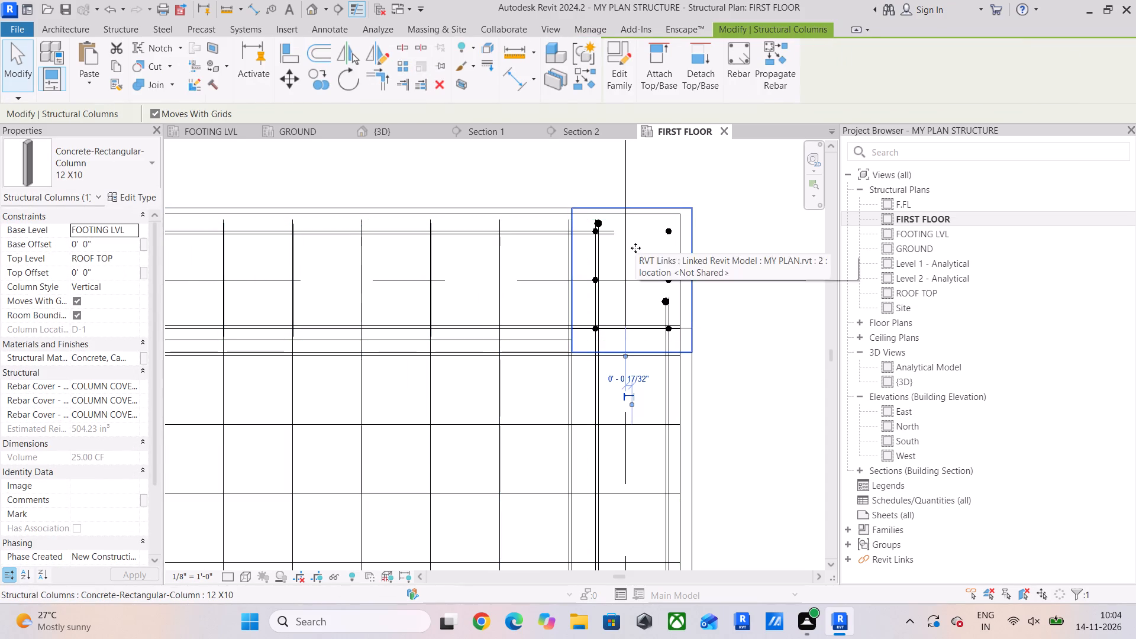
Align the end of the top beam's lower #5 bar line with the corner column's upper-right #4 bar.
scroll(603, 308, up, 4)
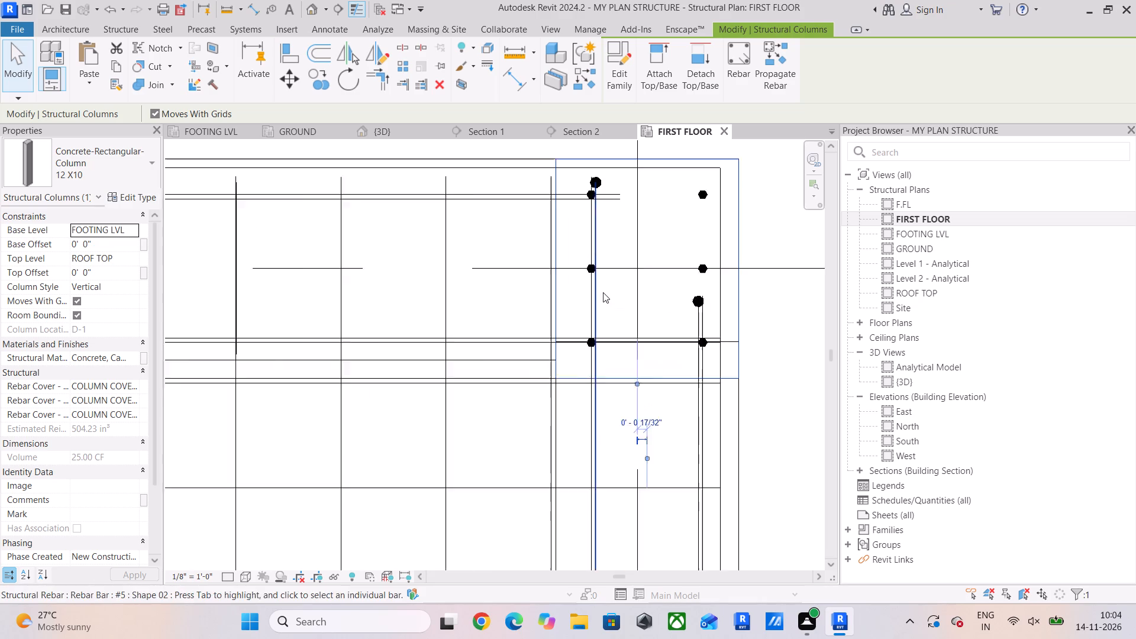
click(282, 49)
scroll(675, 166, up, 2)
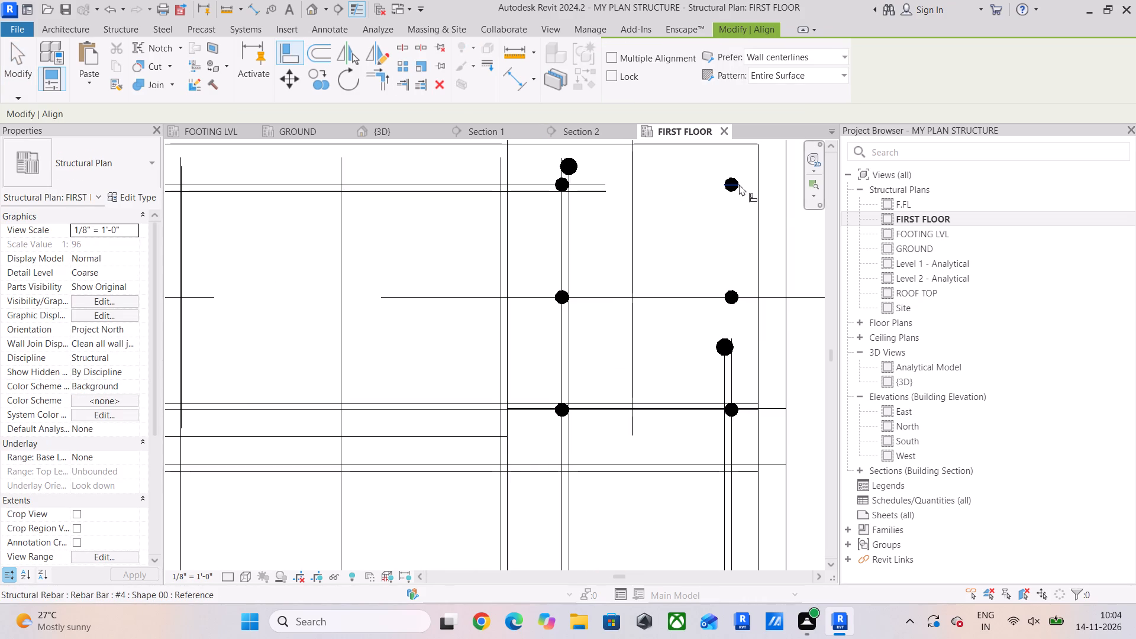
scroll(748, 162, up, 5)
middle_drag(727, 501, 693, 273)
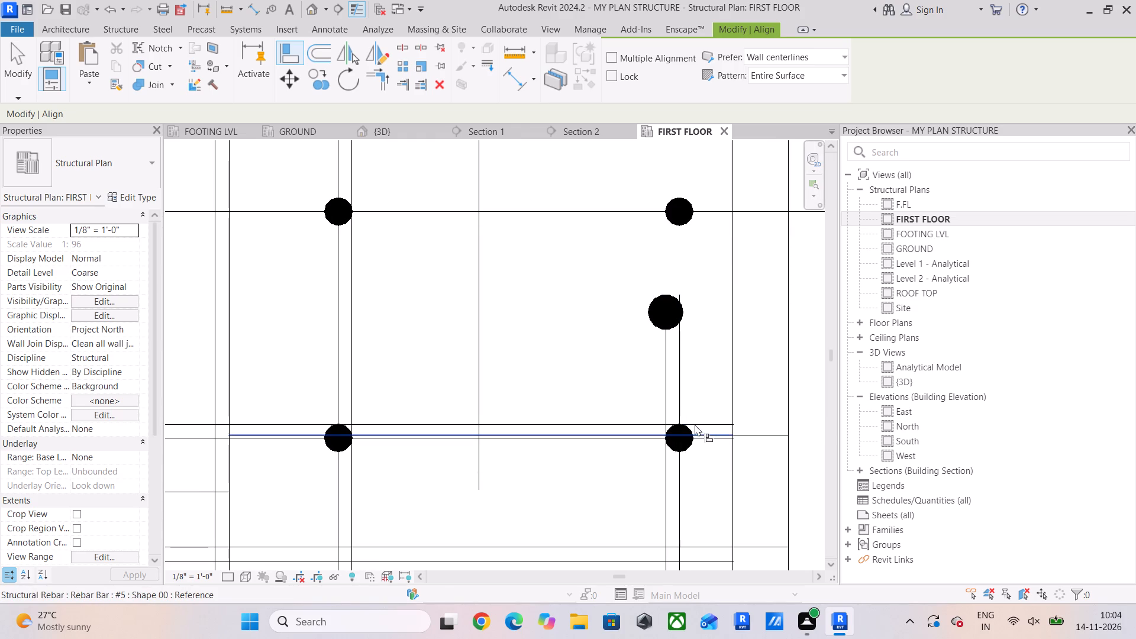
scroll(696, 432, up, 4)
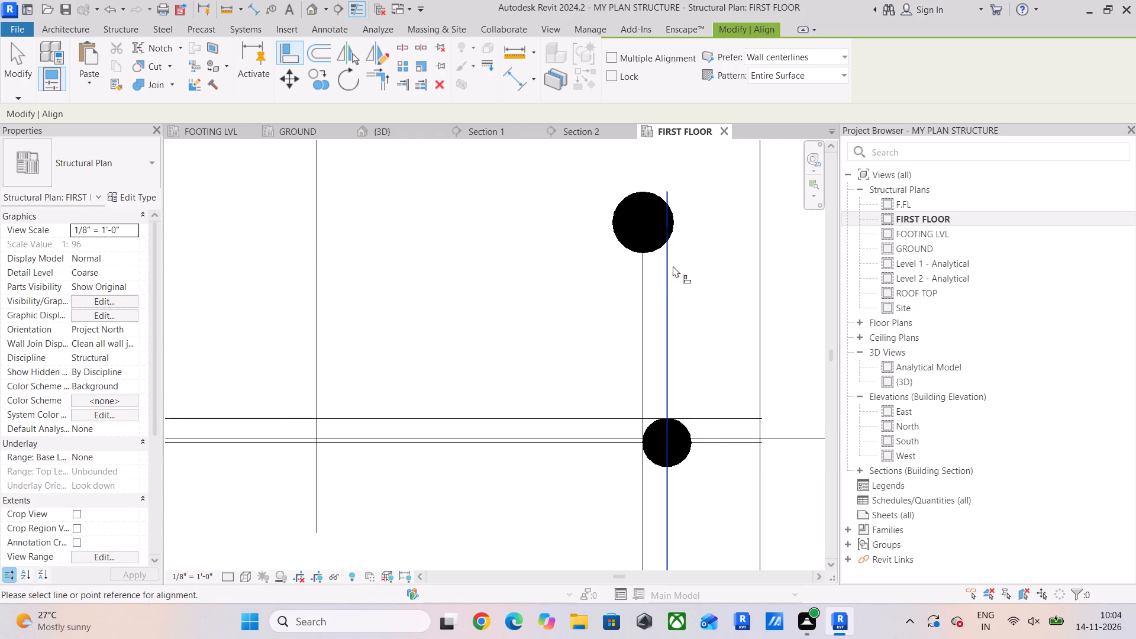
scroll(671, 286, down, 9)
middle_drag(672, 292, 635, 420)
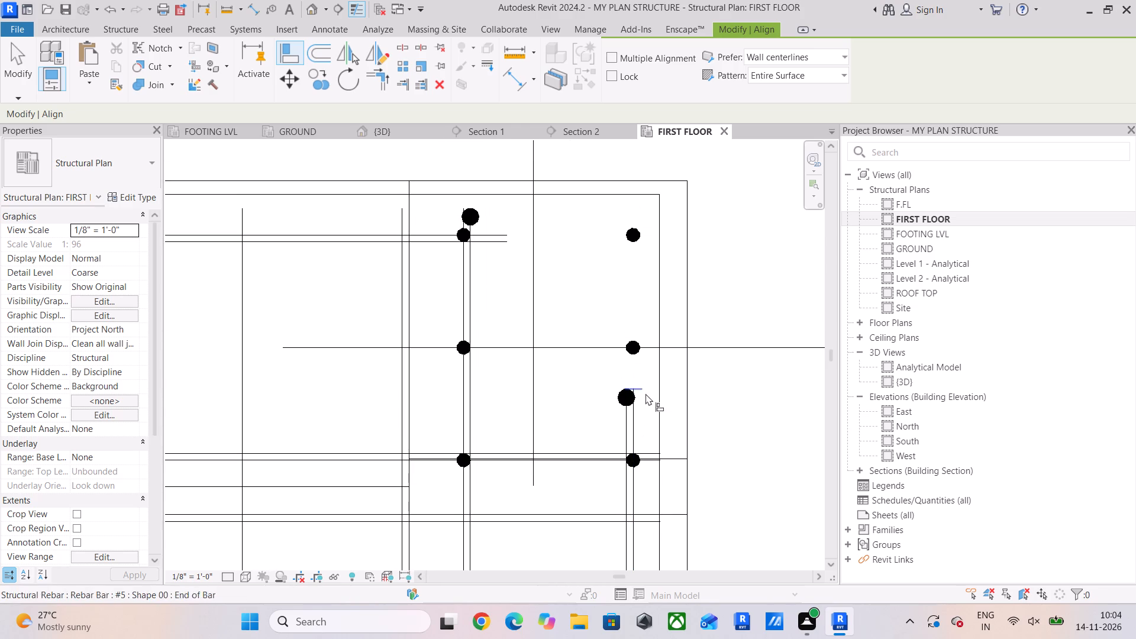
scroll(651, 454, up, 5)
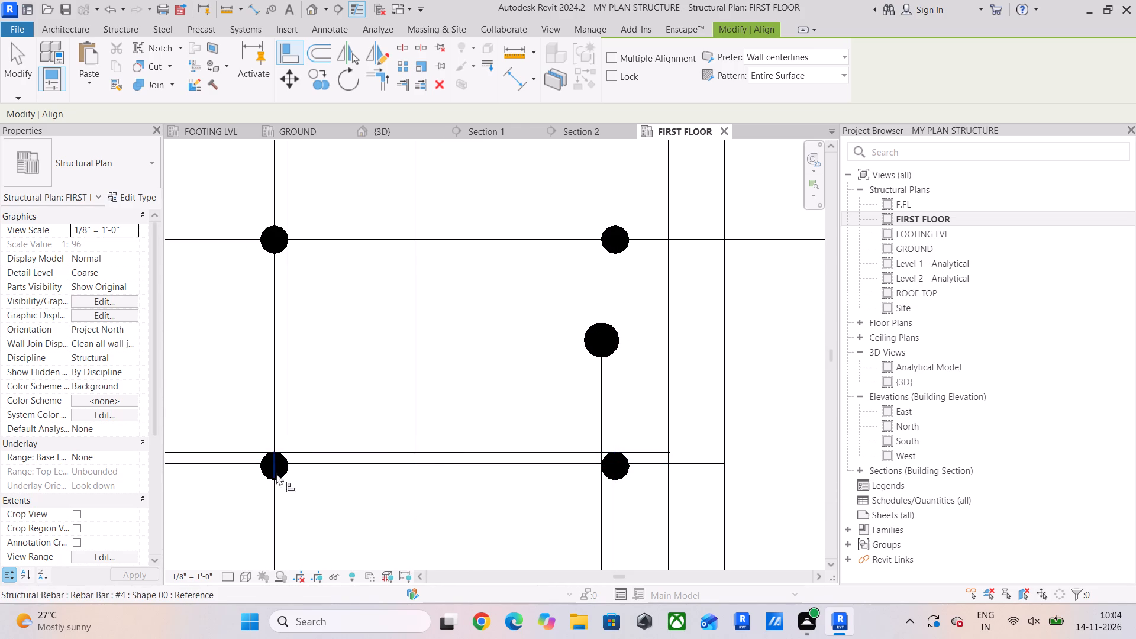
scroll(572, 302, down, 5)
middle_drag(547, 335, 541, 427)
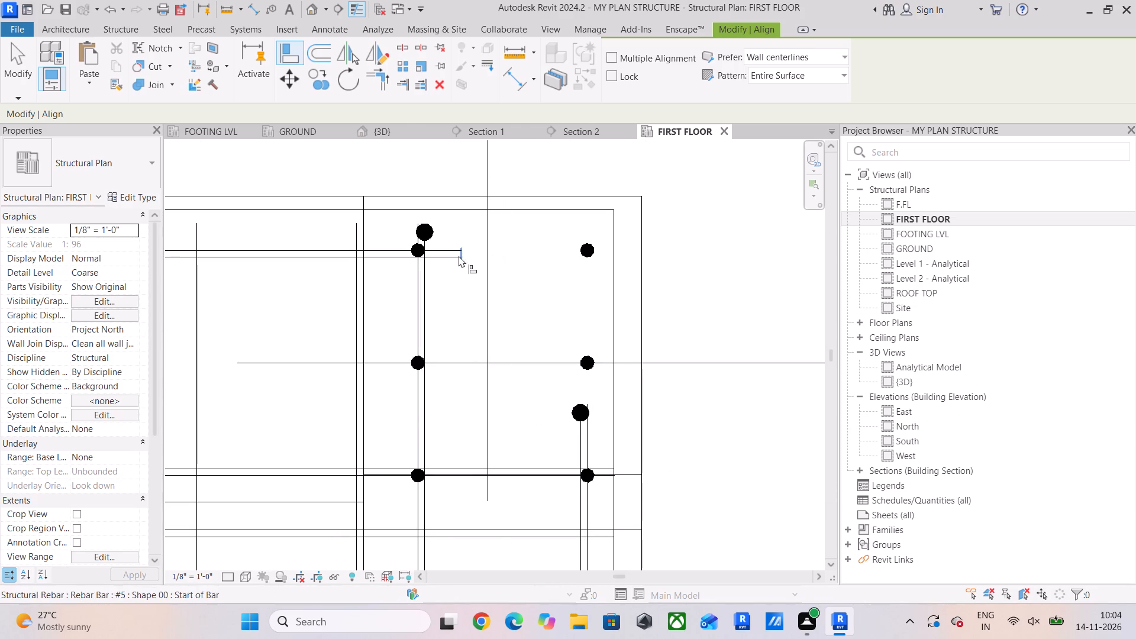
click(588, 248)
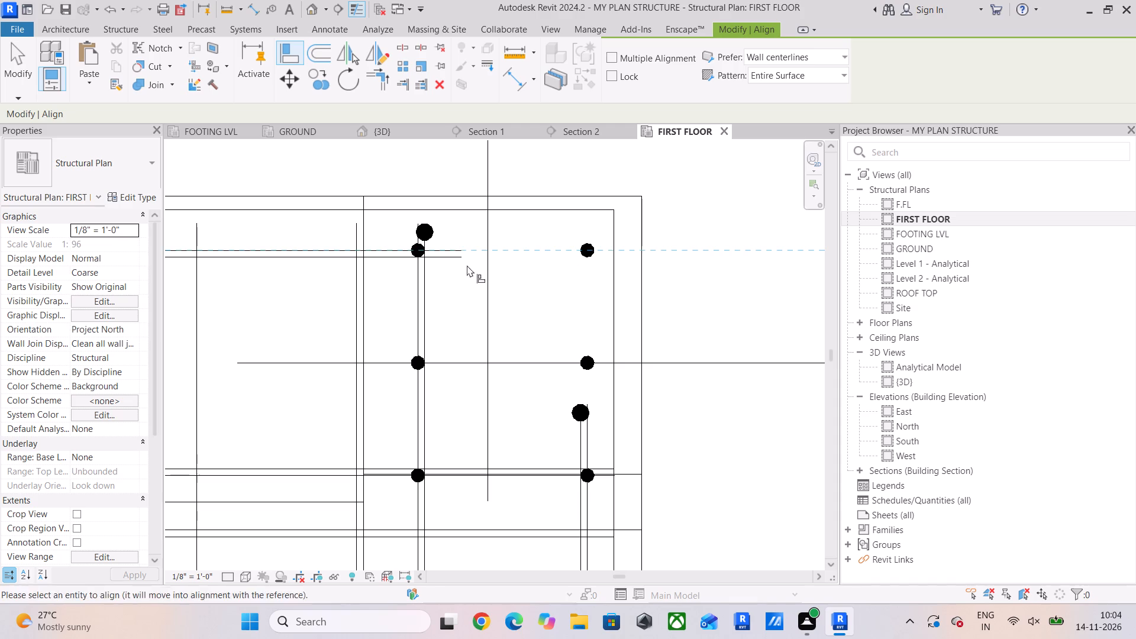
click(531, 276)
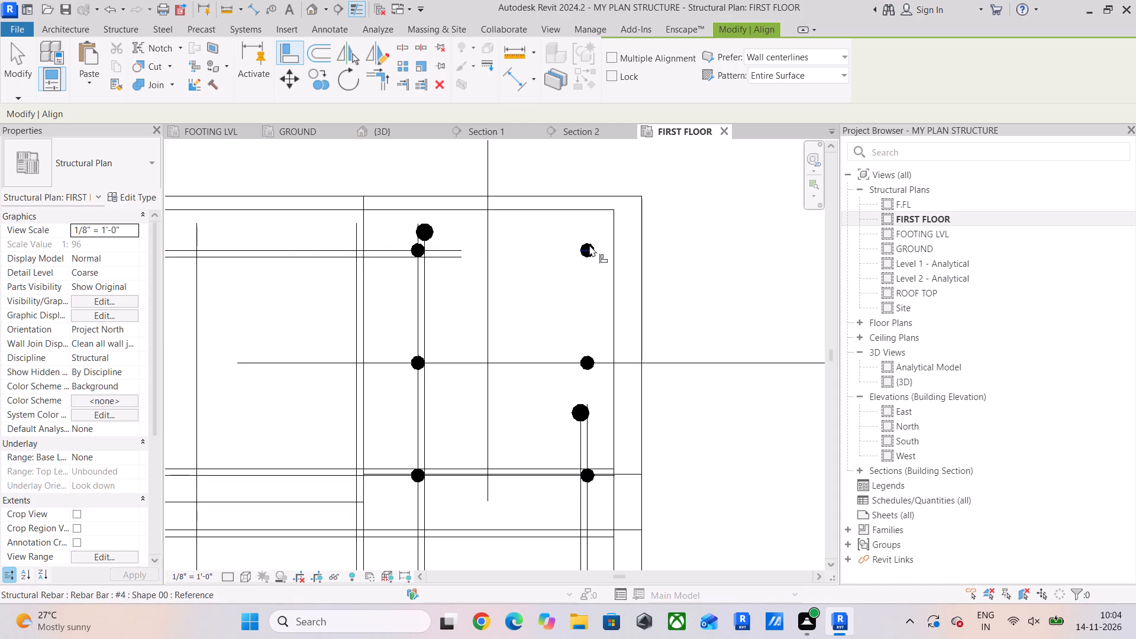
click(589, 239)
click(467, 256)
Align the end of the top beam's other upper-side #5 bar with the same #4 bar in the corner column.
click(590, 275)
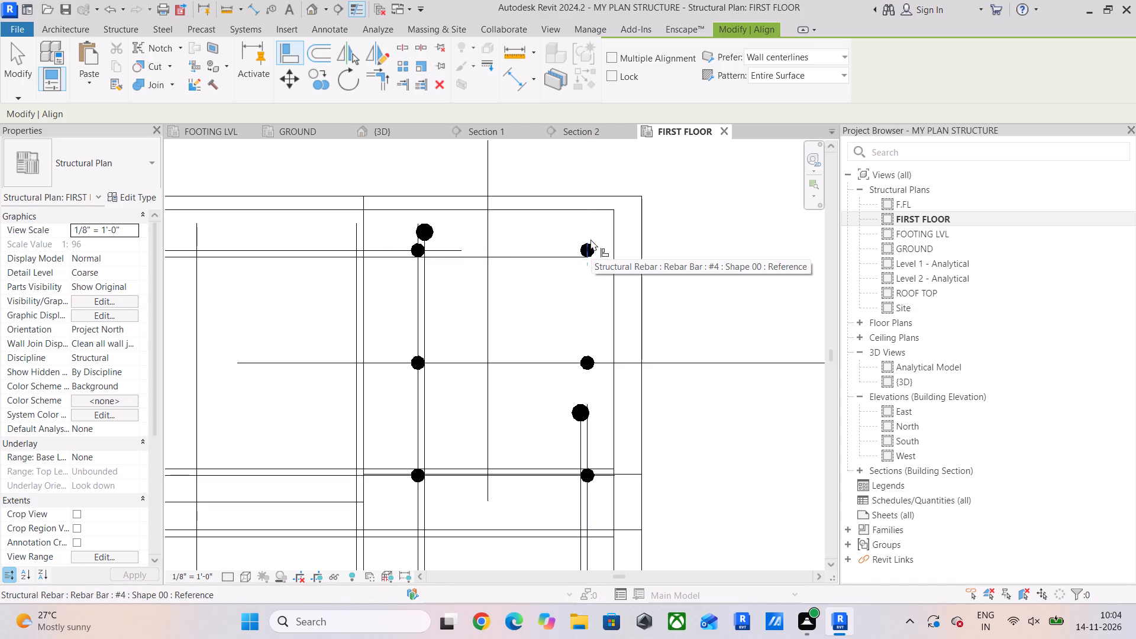
scroll(588, 251, up, 3)
click(589, 270)
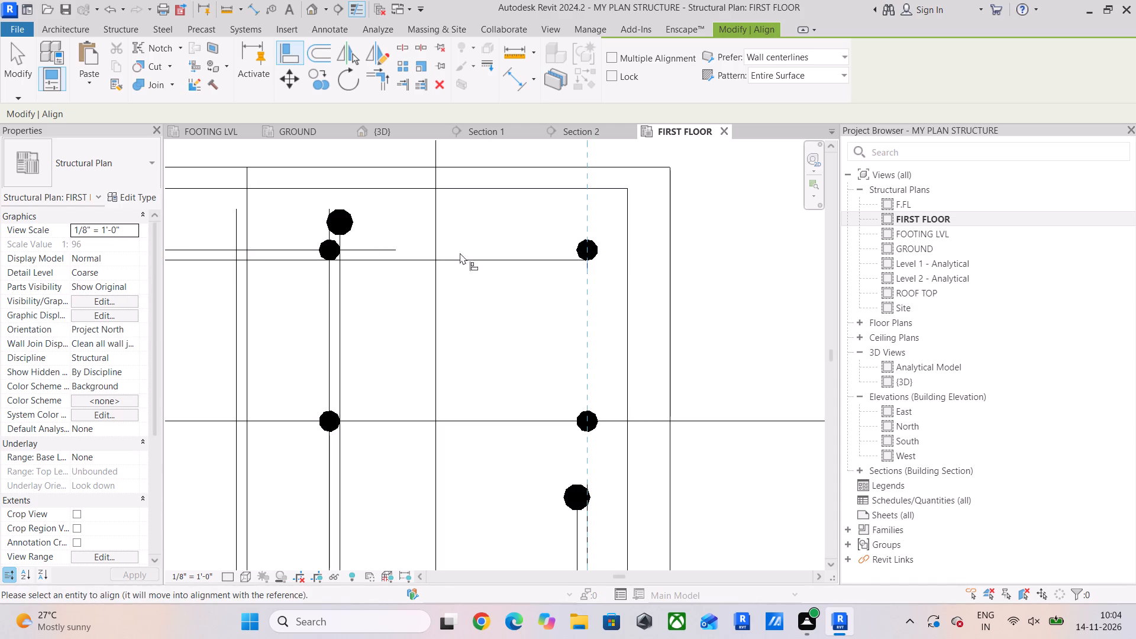
click(396, 241)
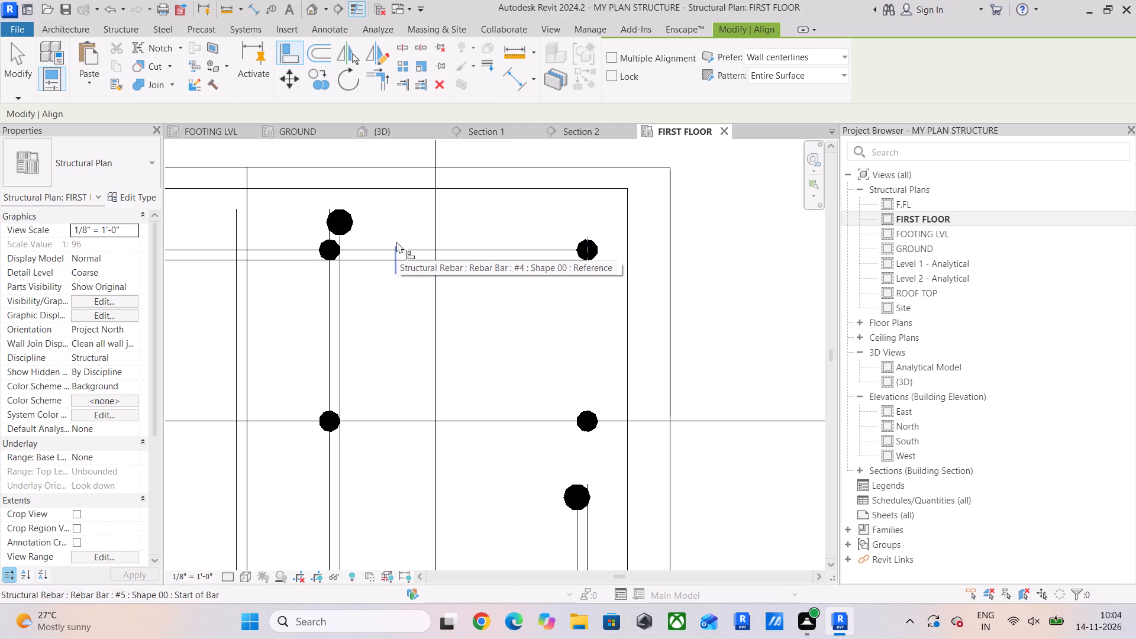
Align the upper ends of the right edge beam's outer #5 bars with the inner #5 bars' top end at the upper-right corner column.
scroll(488, 346, down, 5)
middle_drag(489, 347, 475, 238)
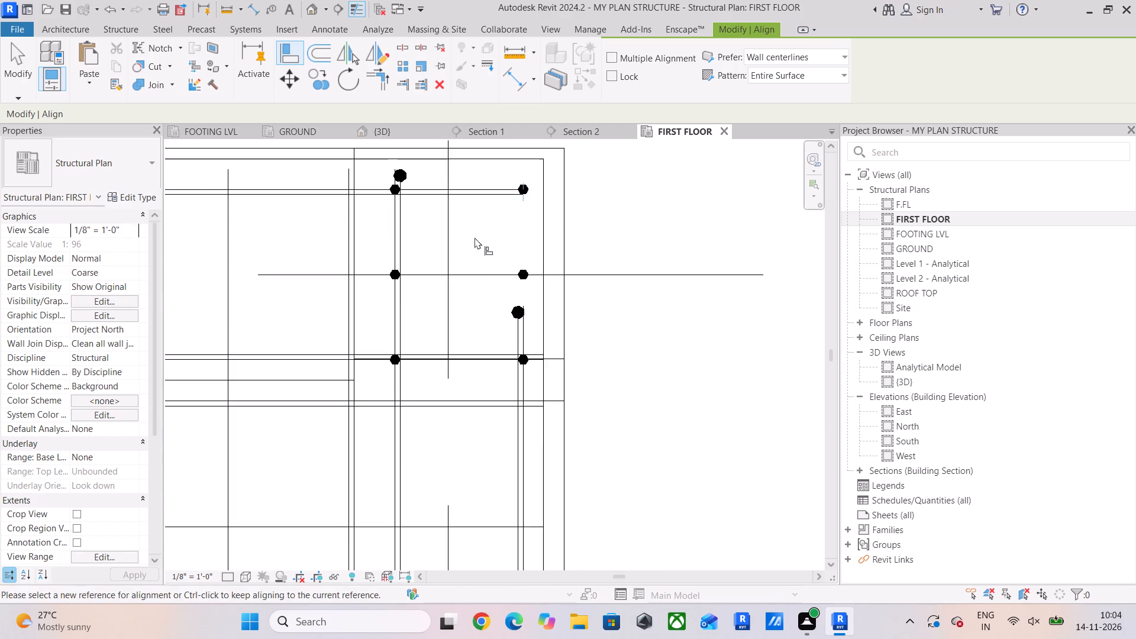
scroll(477, 315, down, 4)
middle_drag(478, 328, 476, 399)
scroll(476, 399, down, 1)
scroll(435, 276, up, 5)
middle_drag(462, 349, 457, 253)
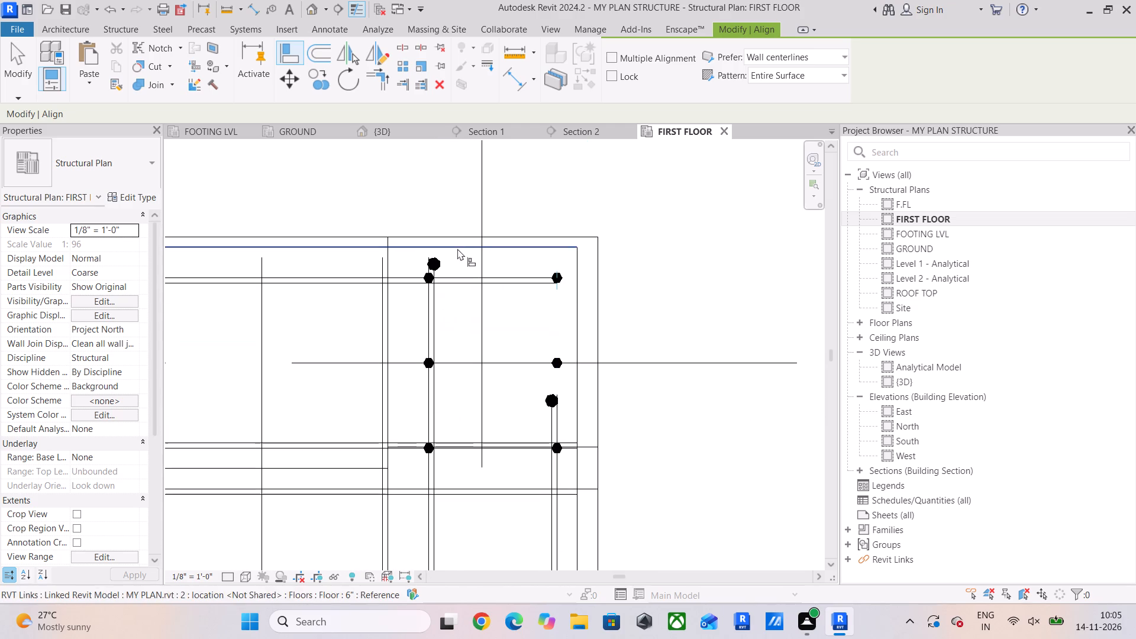
click(439, 258)
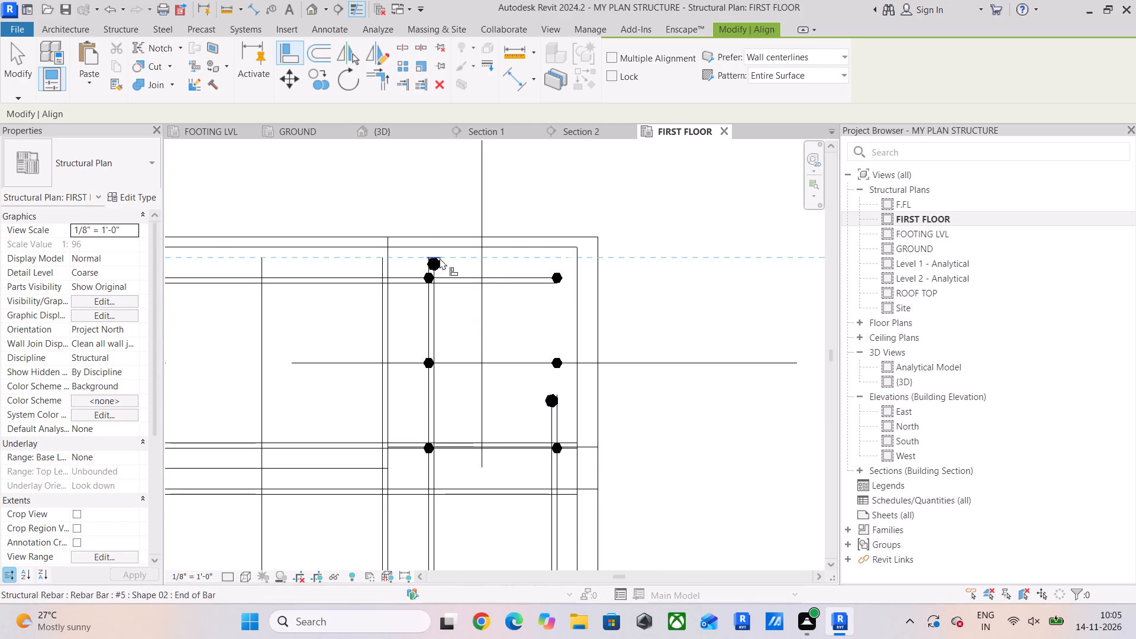
click(548, 390)
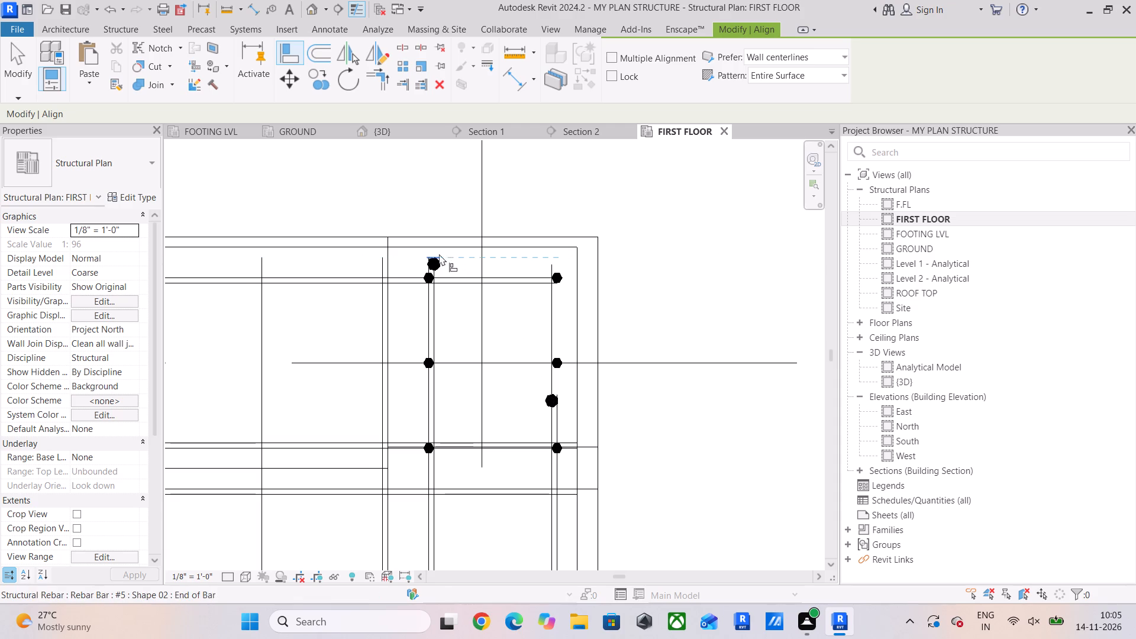
click(438, 254)
click(560, 392)
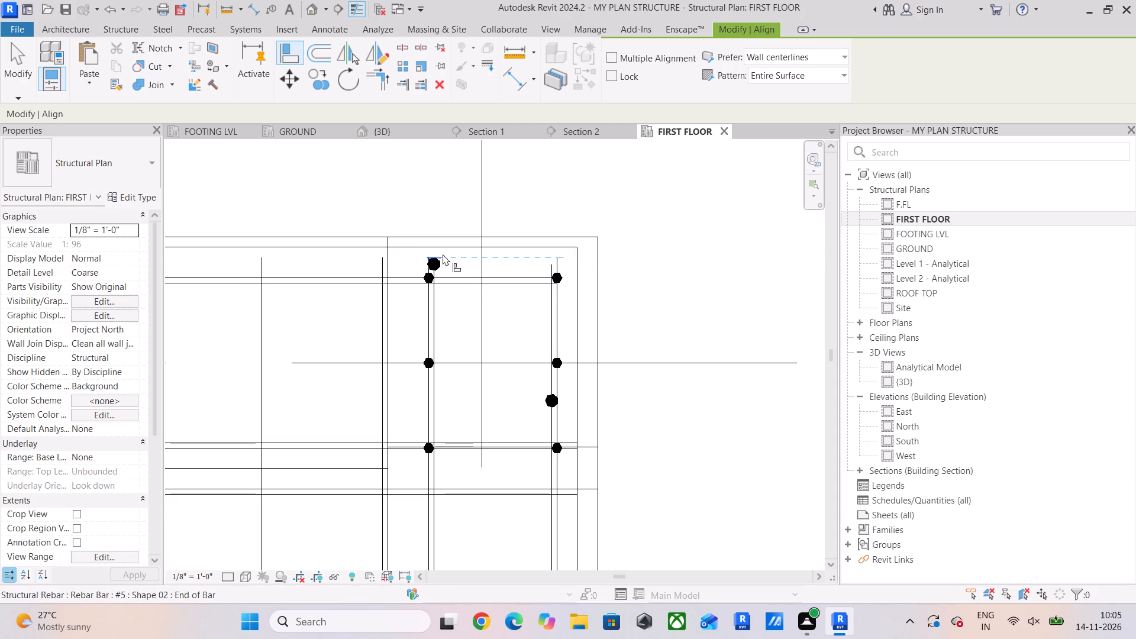
click(441, 254)
click(550, 395)
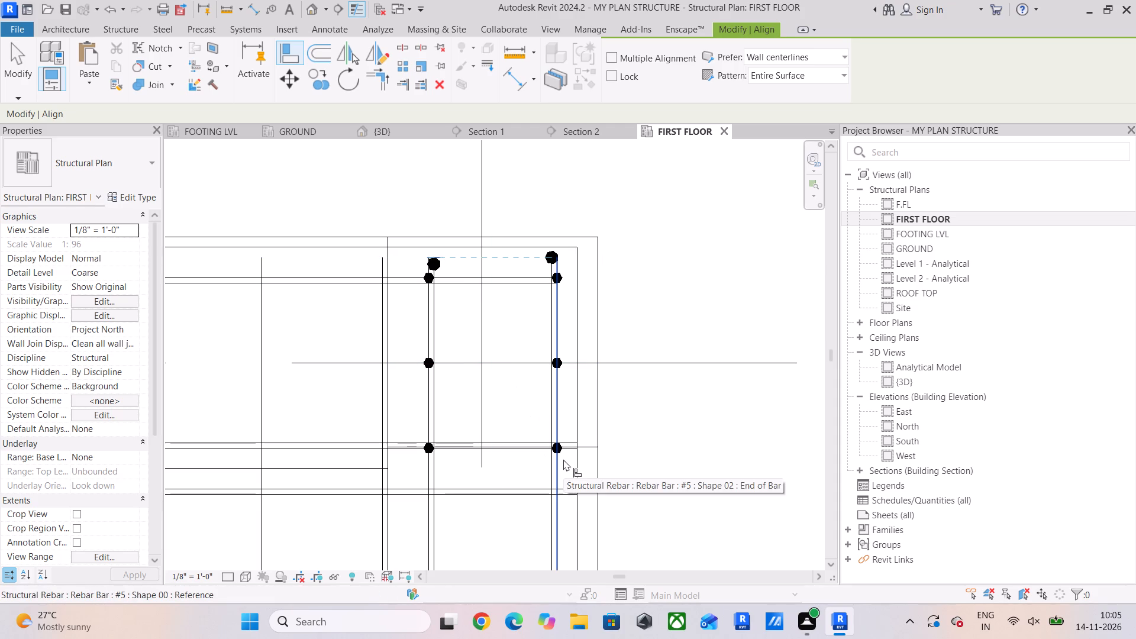
Extend the top edge beam's right-bay #5 stirrup set at its left end, toward the intermediate column.
scroll(476, 390, down, 4)
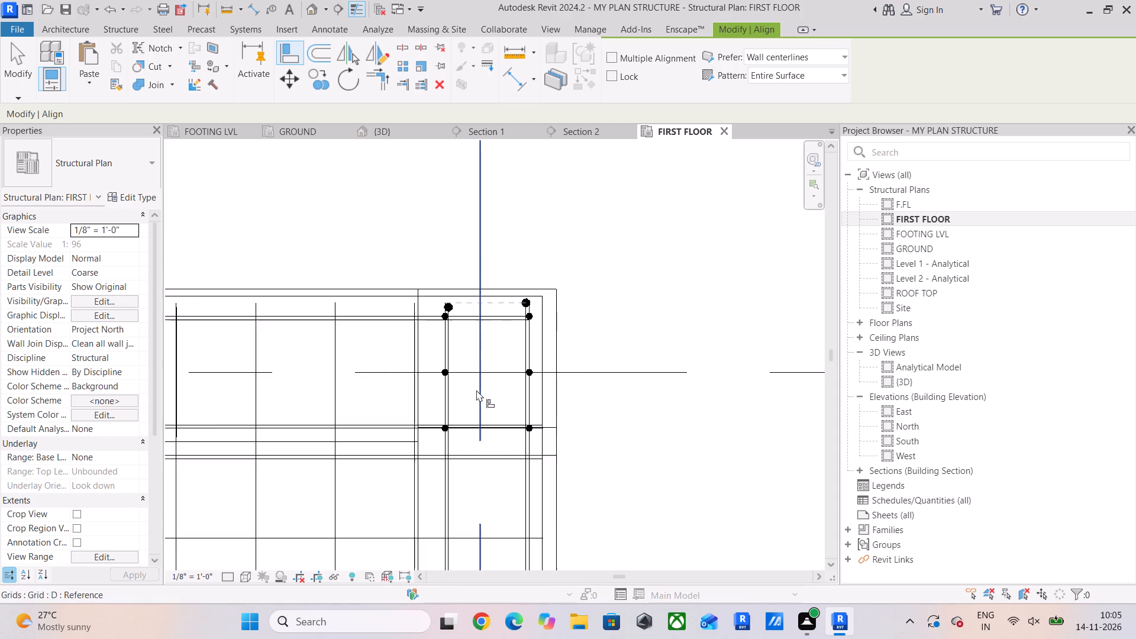
middle_drag(476, 390, 715, 389)
scroll(544, 388, down, 5)
scroll(467, 370, up, 5)
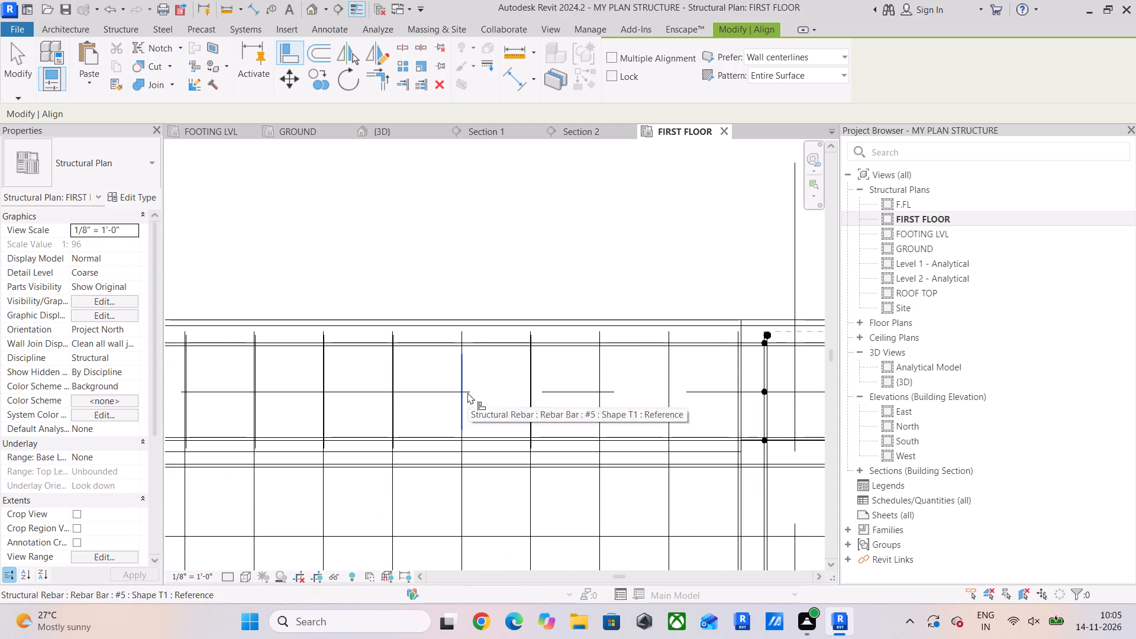
scroll(467, 393, down, 3)
scroll(585, 412, up, 6)
scroll(585, 412, down, 12)
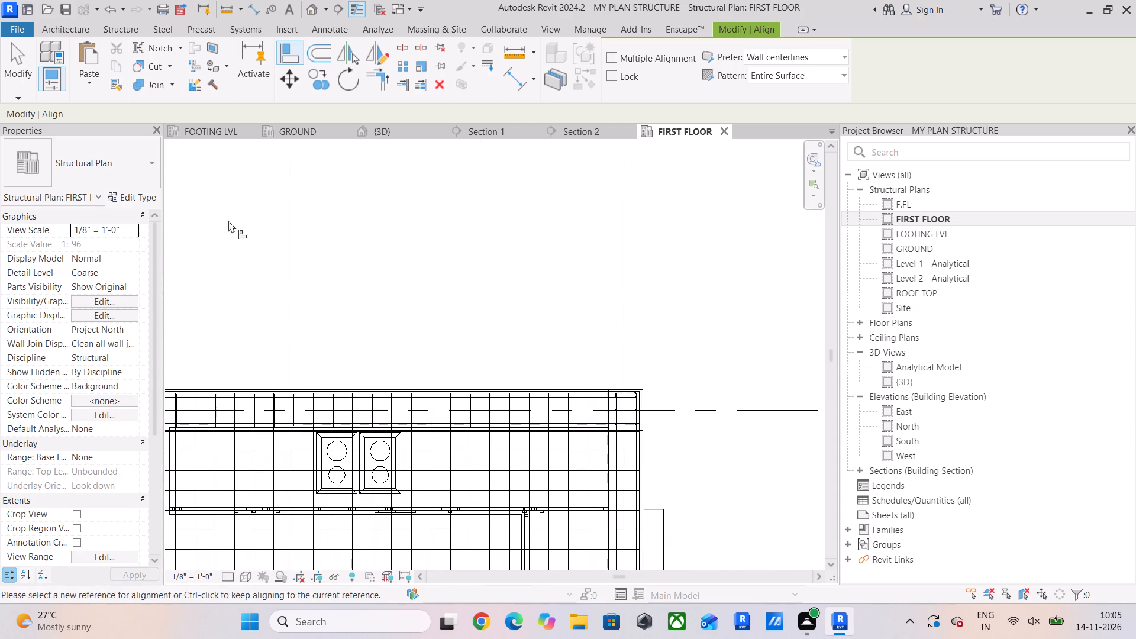
click(22, 67)
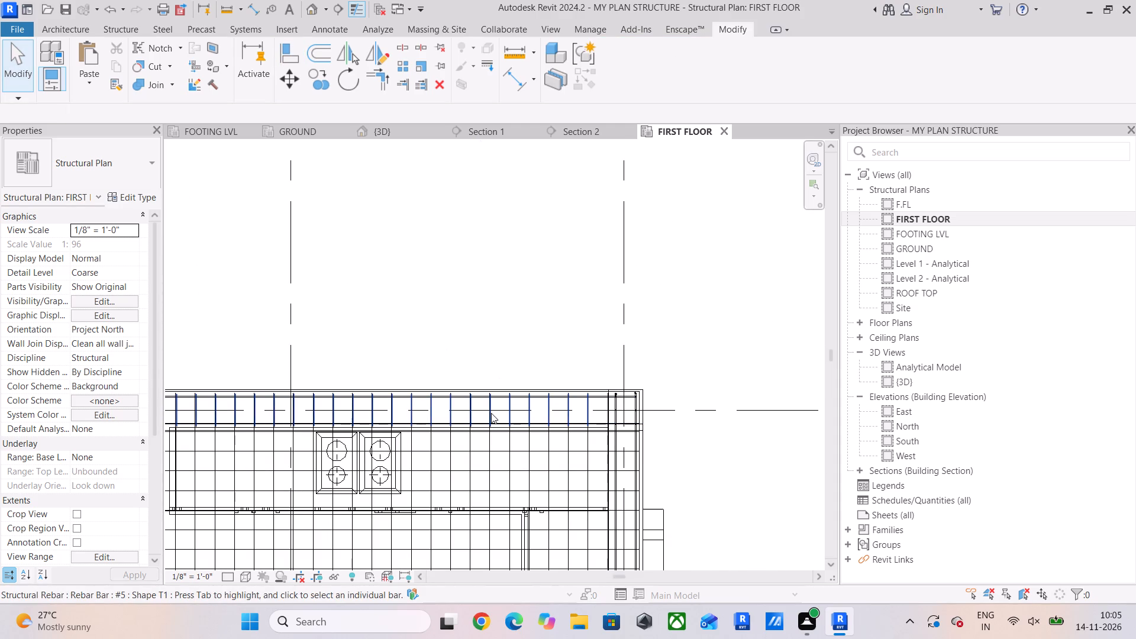
click(491, 413)
scroll(461, 417, up, 5)
scroll(263, 451, down, 6)
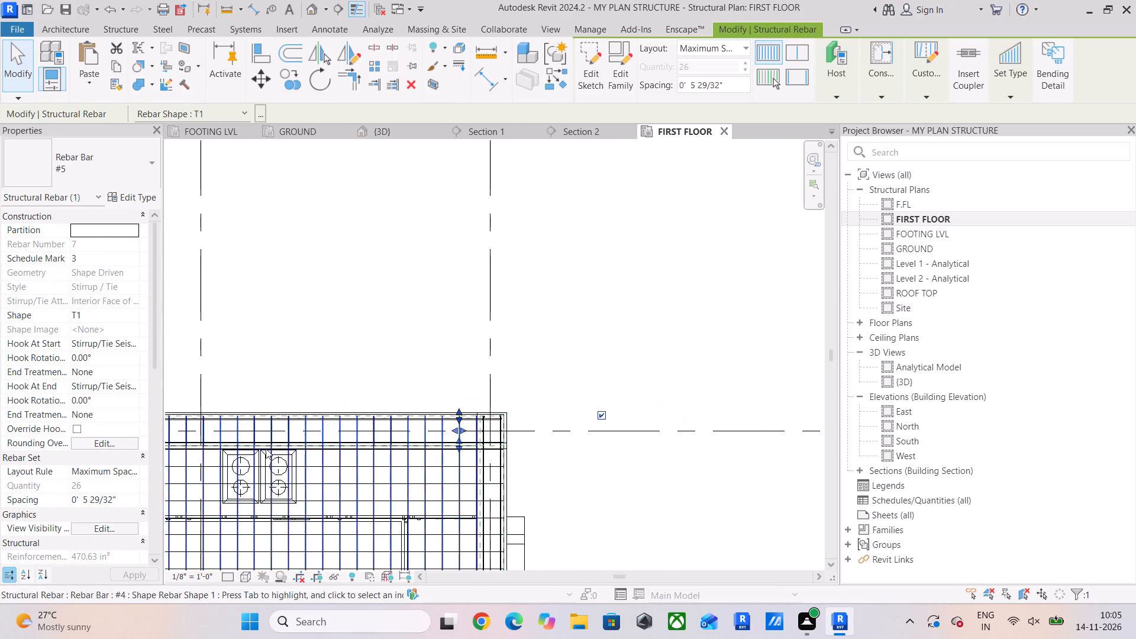
middle_drag(267, 447, 579, 430)
scroll(325, 424, up, 11)
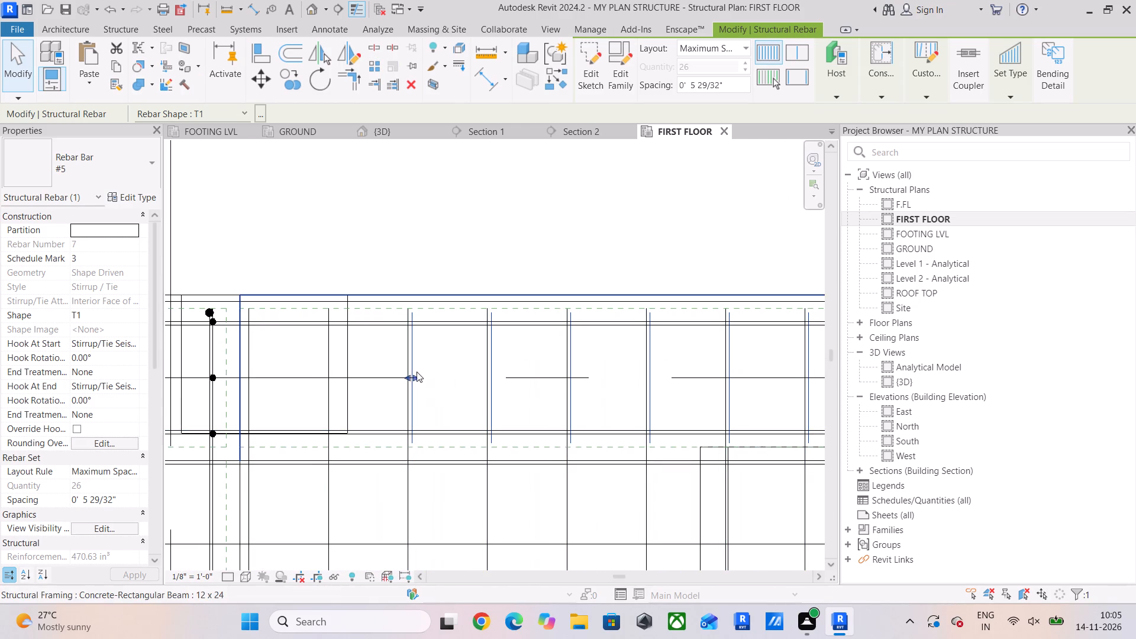
drag(408, 379, 334, 389)
click(382, 409)
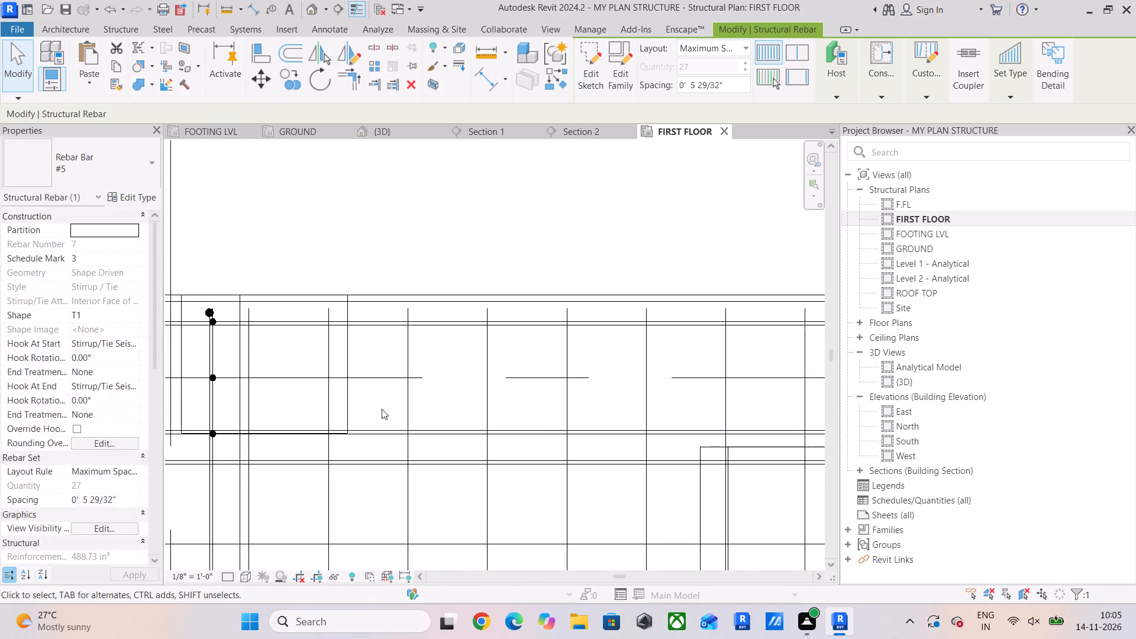
Check both ends of the top edge beam's left-bay #5 stirrup set against the adjacent columns.
middle_drag(316, 412, 588, 425)
scroll(495, 411, down, 4)
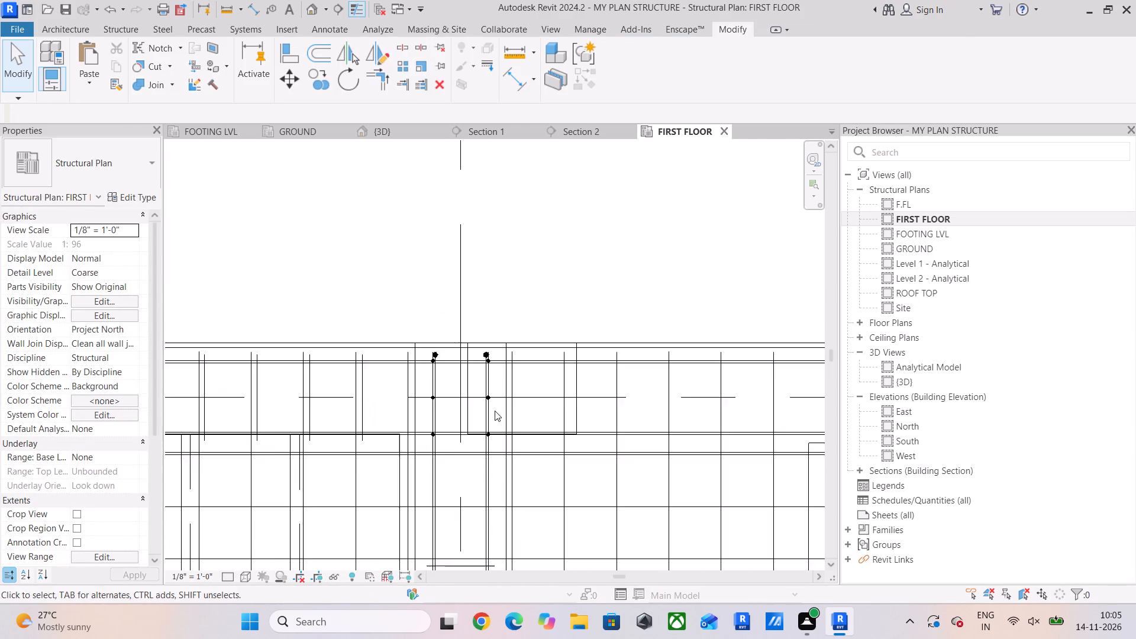
middle_drag(495, 411, 677, 401)
scroll(564, 419, down, 3)
scroll(552, 404, up, 3)
click(567, 400)
scroll(574, 410, up, 2)
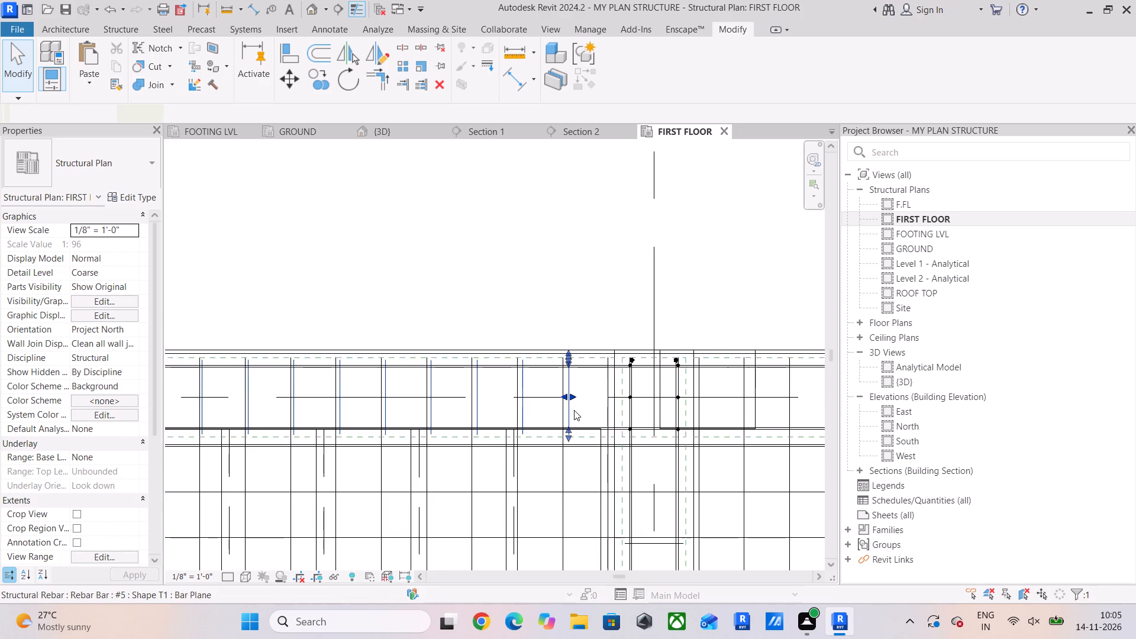
scroll(574, 410, up, 2)
click(557, 385)
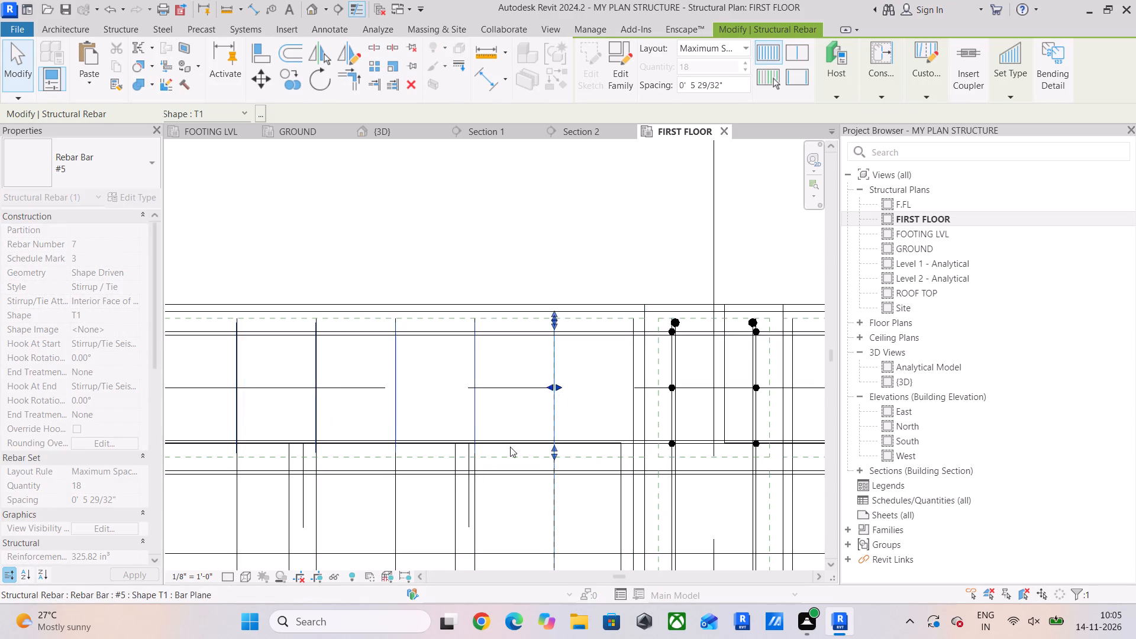
scroll(506, 448, down, 9)
middle_drag(506, 448, 693, 429)
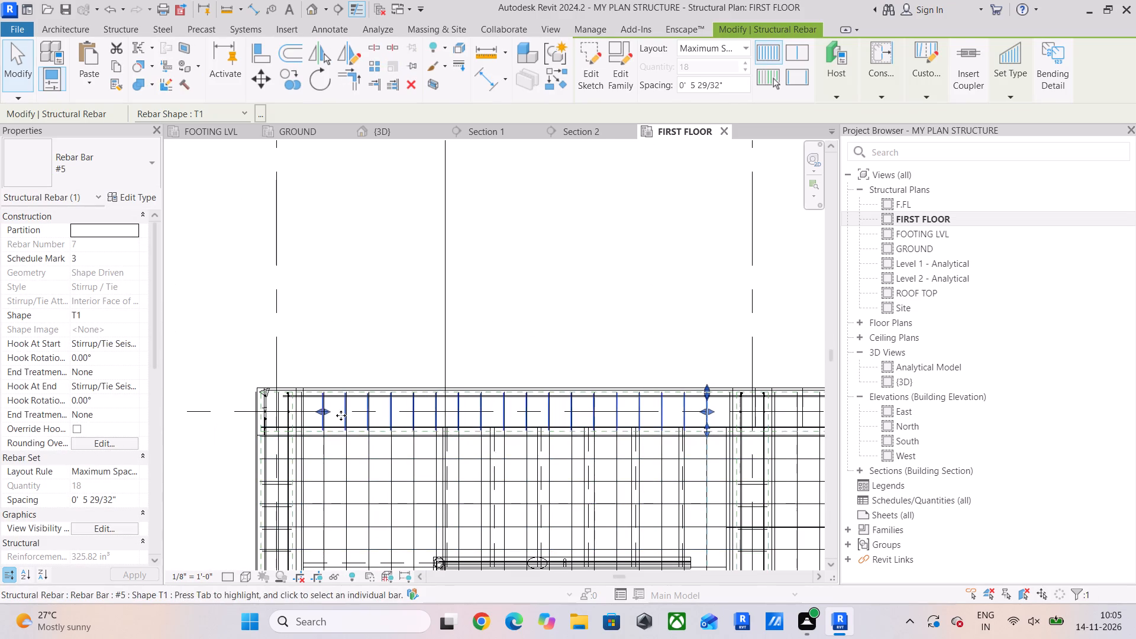
scroll(338, 412, up, 14)
click(280, 406)
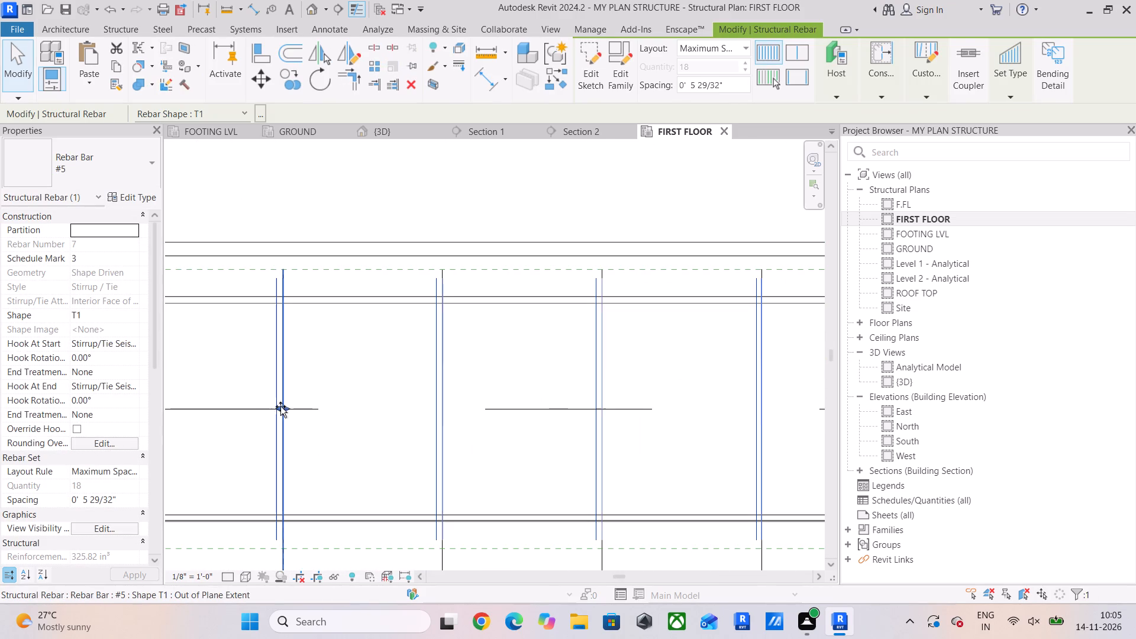
click(354, 372)
Align the upper ends of the left edge beam's outer #5 bars with the inner #5 bars' top end at the upper-left corner column.
scroll(363, 387, down, 6)
middle_drag(393, 392, 625, 405)
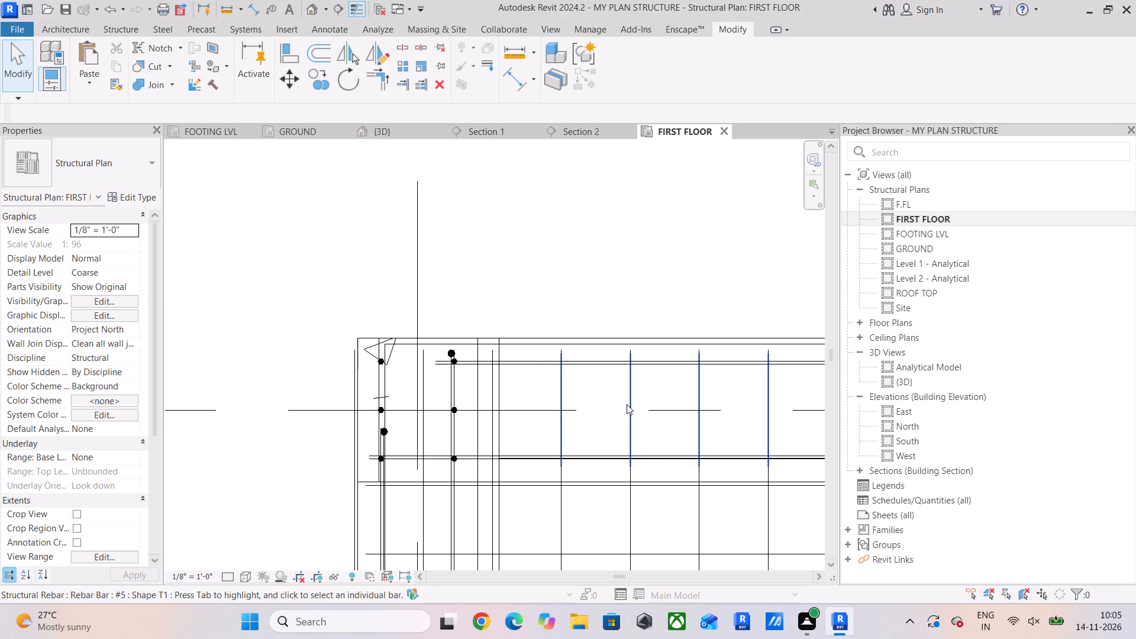
scroll(444, 459, down, 3)
scroll(398, 438, up, 6)
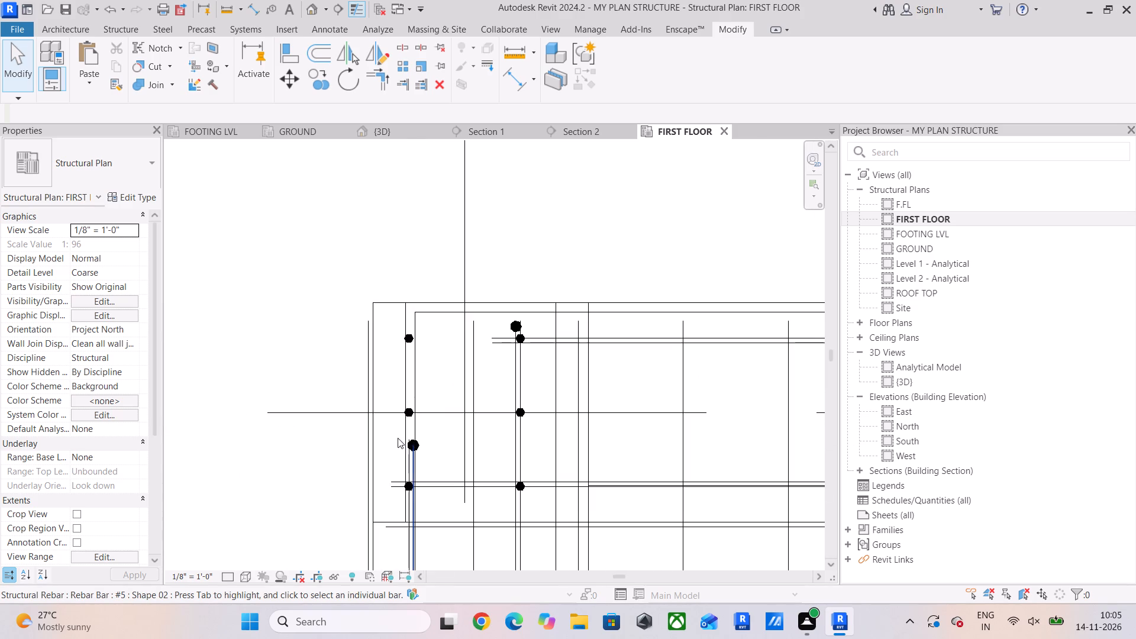
click(291, 59)
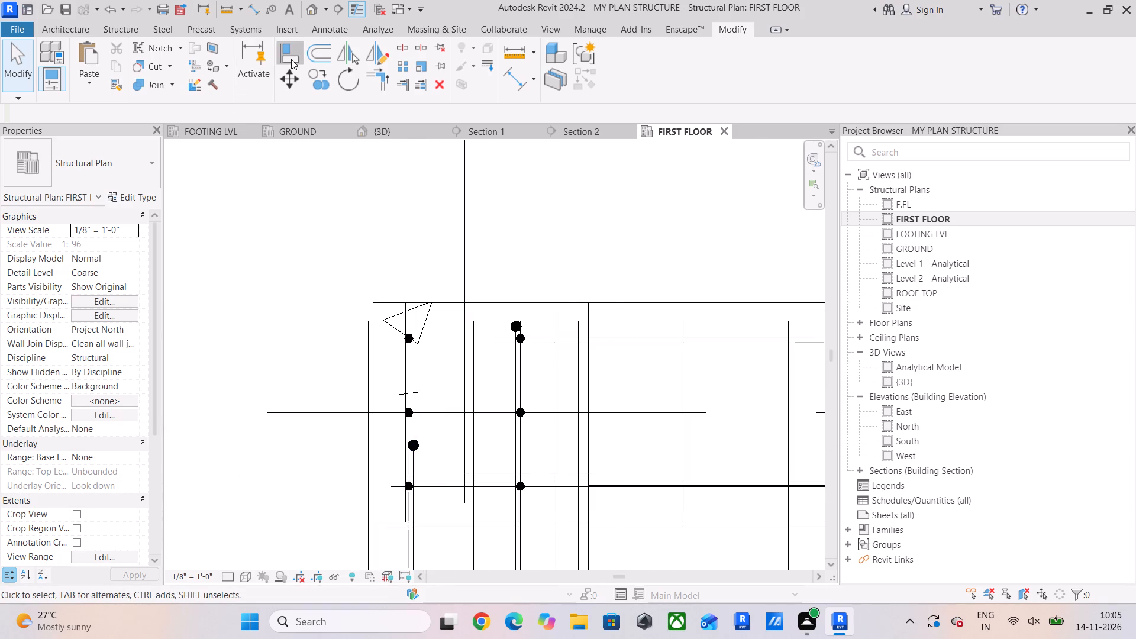
scroll(443, 412, up, 3)
click(545, 270)
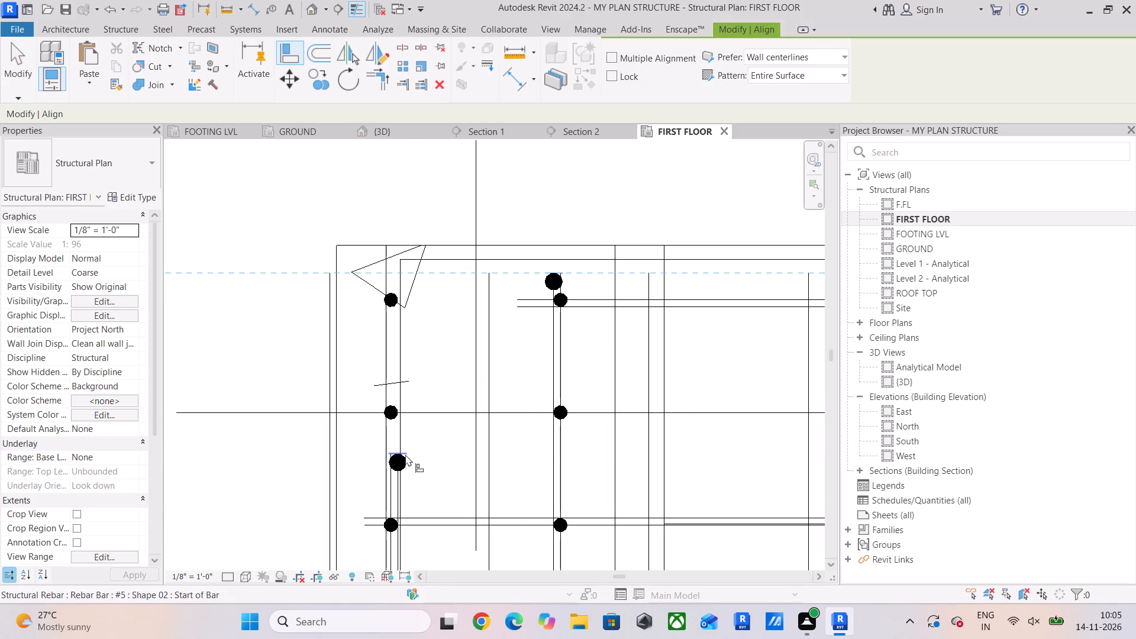
click(404, 454)
click(563, 269)
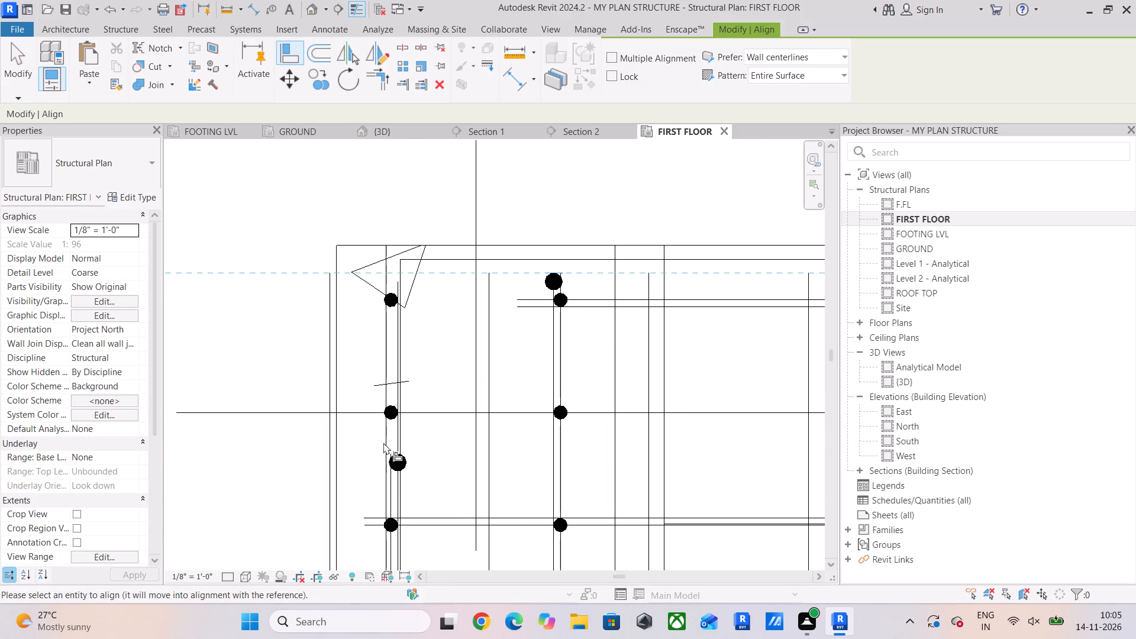
click(388, 448)
click(548, 270)
click(408, 449)
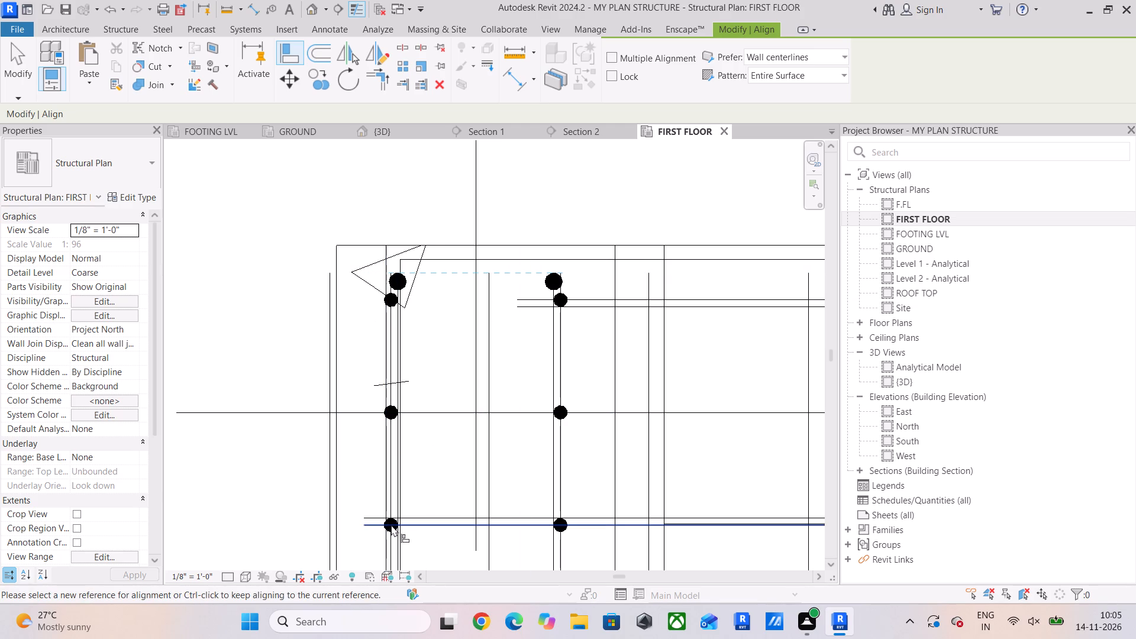
Align the left end of the lower line in the top beam's upper #5 bar pair with the corner column's upper-left #4 bar.
scroll(392, 531, up, 6)
scroll(385, 428, down, 2)
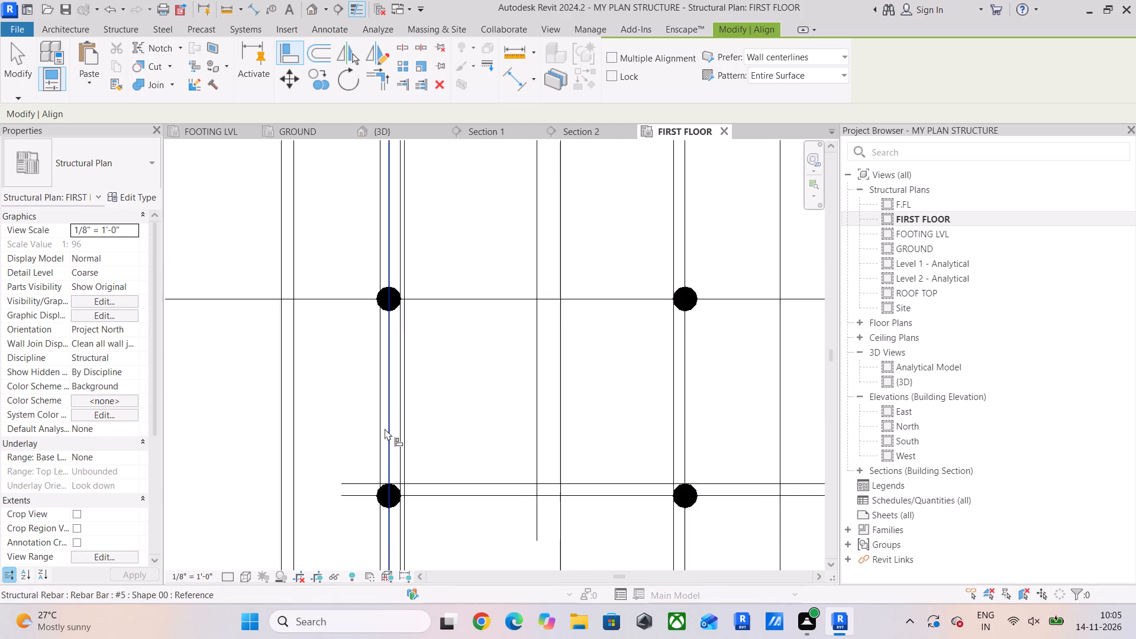
scroll(385, 428, down, 1)
scroll(390, 486, down, 4)
middle_drag(390, 486, 390, 532)
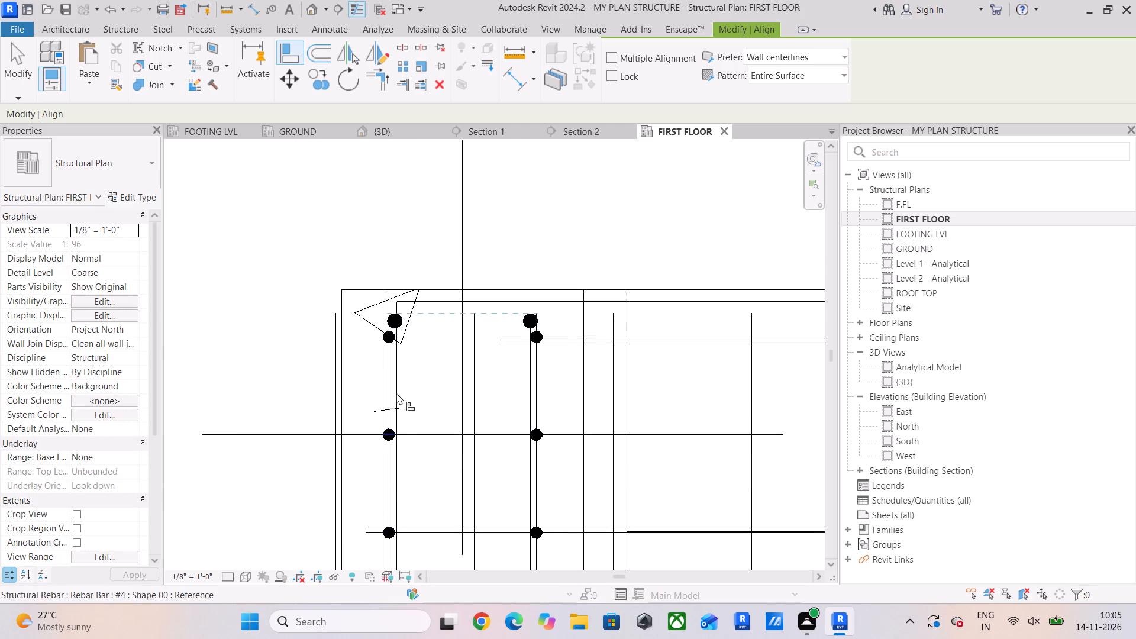
scroll(370, 318, up, 5)
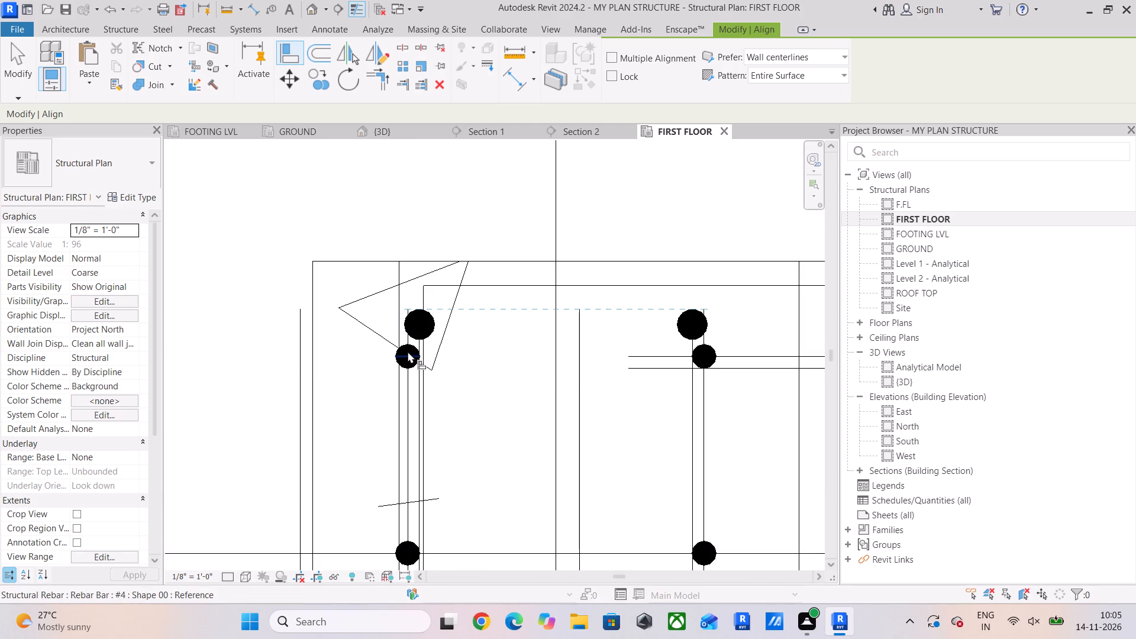
click(411, 345)
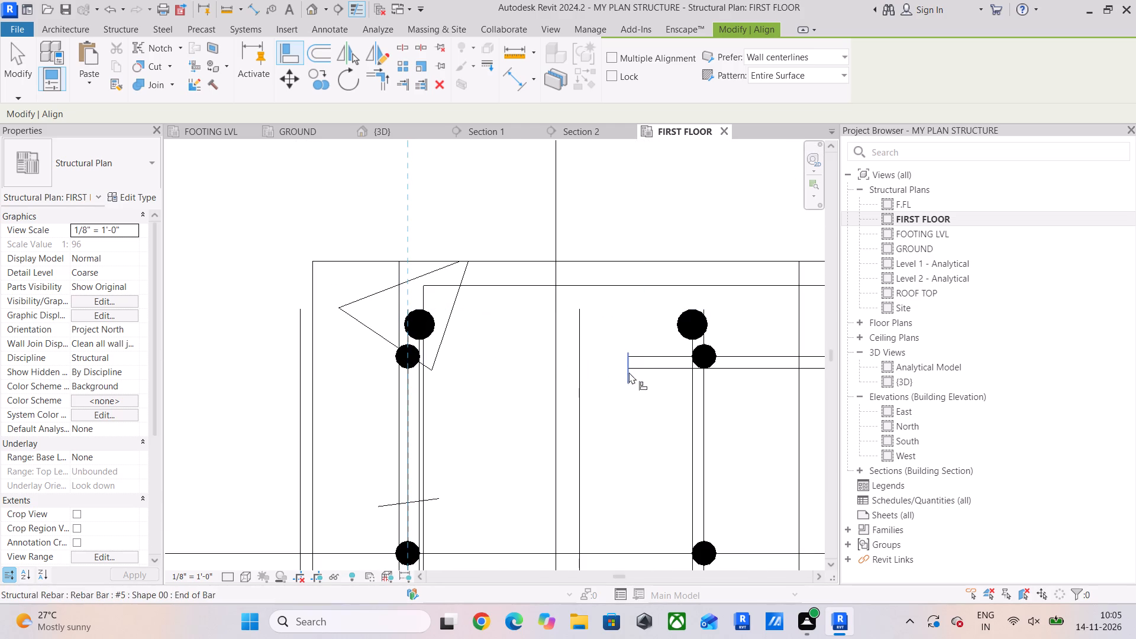
drag(628, 372, 623, 375)
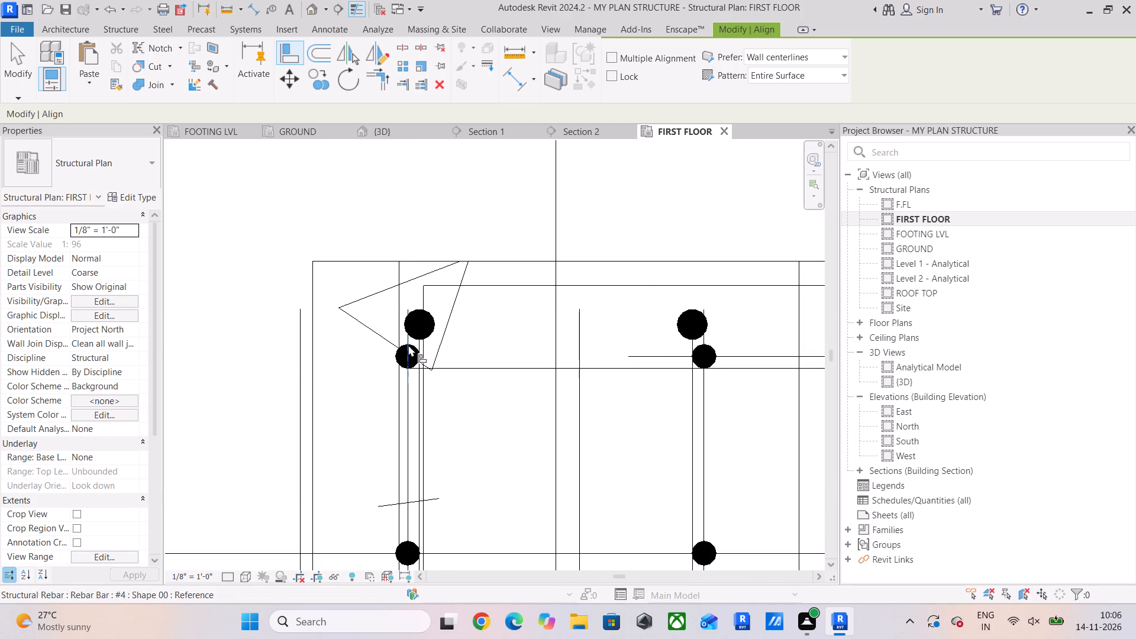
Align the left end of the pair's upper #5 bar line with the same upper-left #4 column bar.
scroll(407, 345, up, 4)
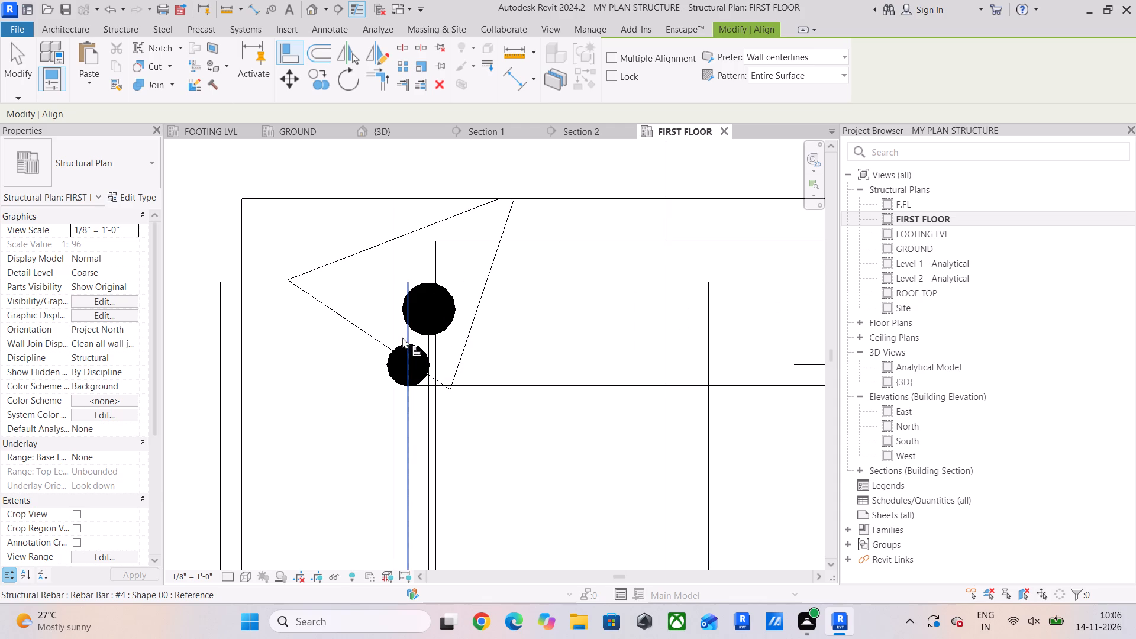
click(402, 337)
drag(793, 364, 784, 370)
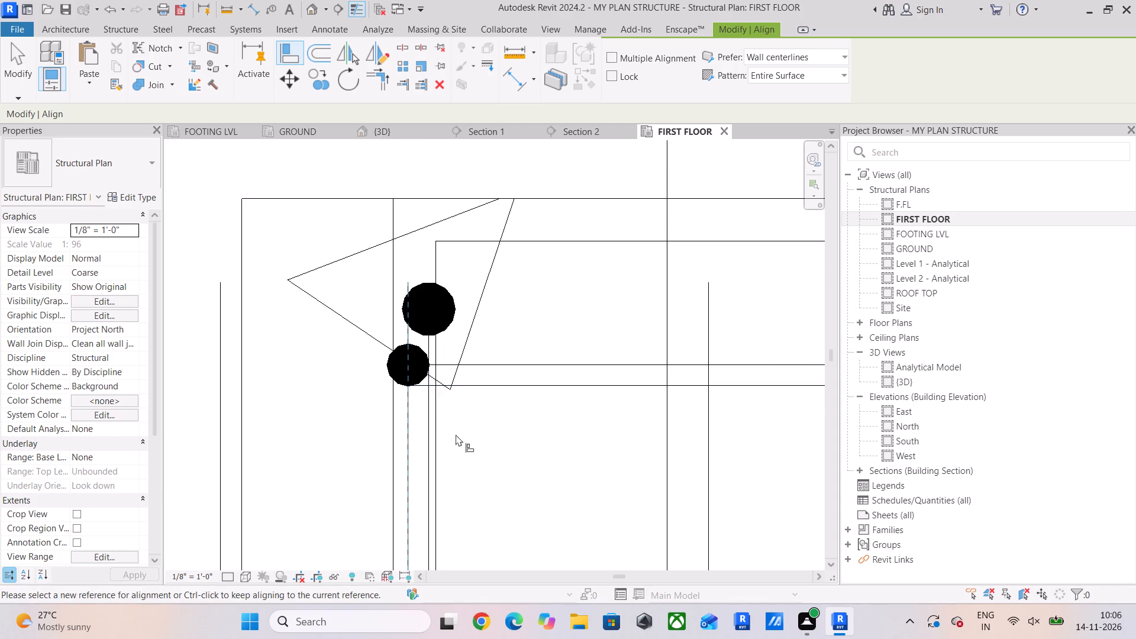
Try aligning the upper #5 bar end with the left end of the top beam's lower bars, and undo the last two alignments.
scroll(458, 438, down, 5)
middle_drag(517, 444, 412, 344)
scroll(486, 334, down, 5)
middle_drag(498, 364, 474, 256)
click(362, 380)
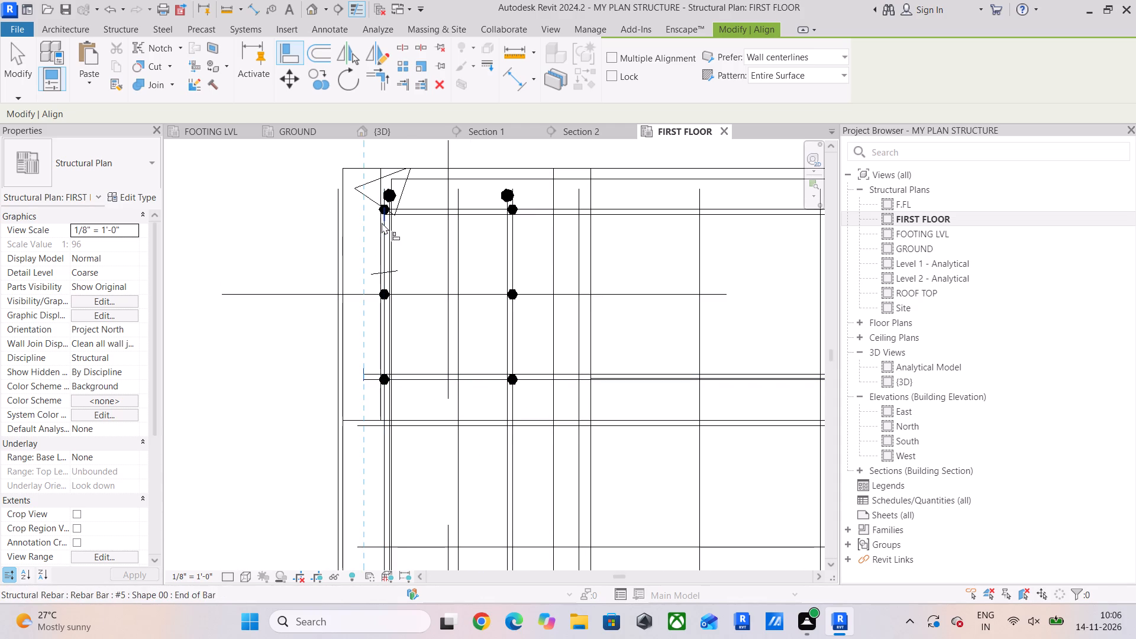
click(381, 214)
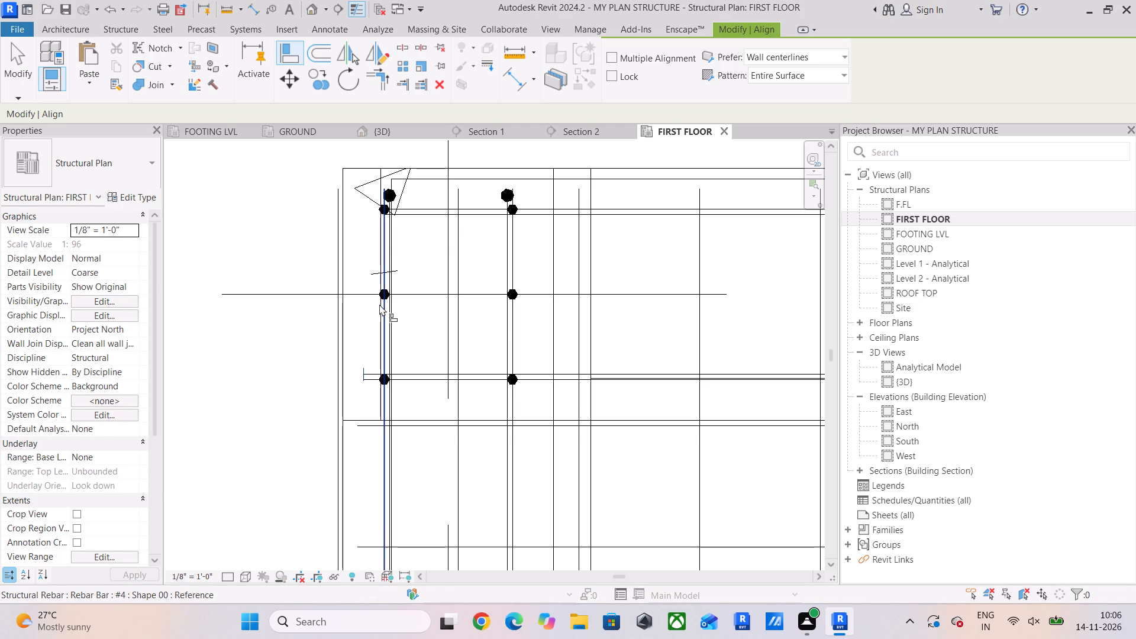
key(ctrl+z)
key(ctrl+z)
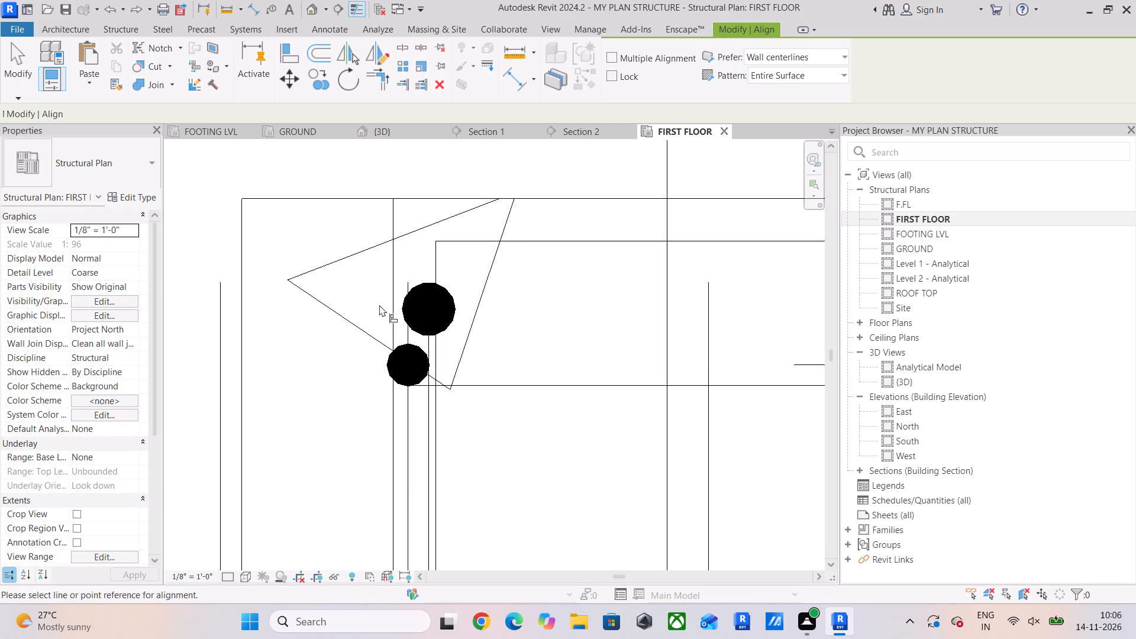
Undo the remaining alignment and align the left ends of both upper #5 bar lines in the top beam with the lower bars' left end.
key(ctrl+z)
scroll(403, 322, down, 4)
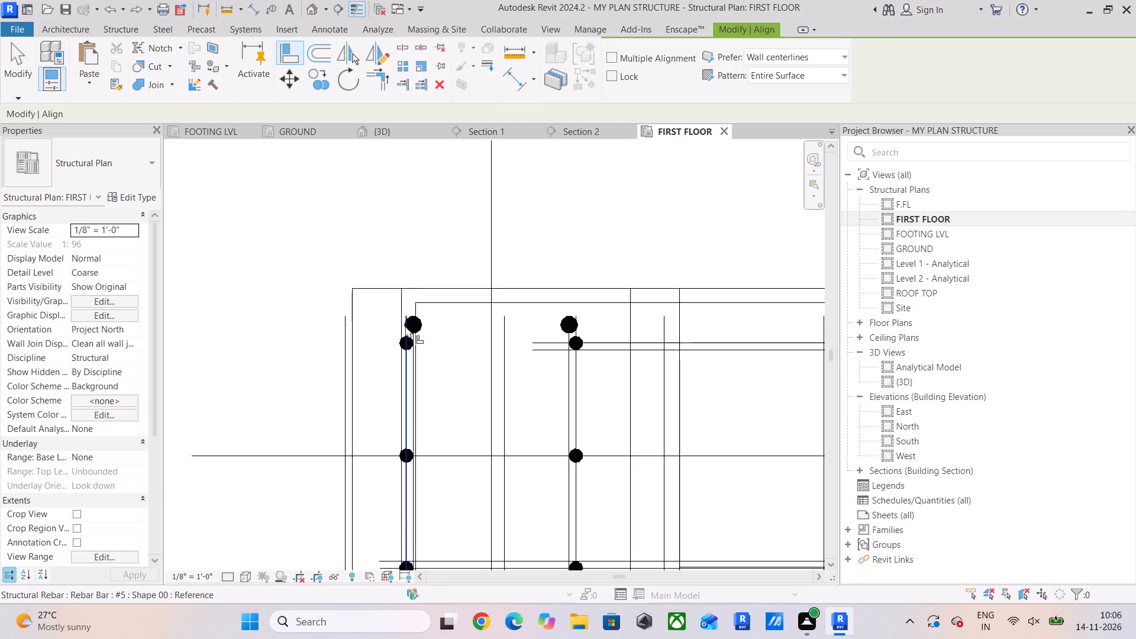
middle_drag(430, 403, 440, 272)
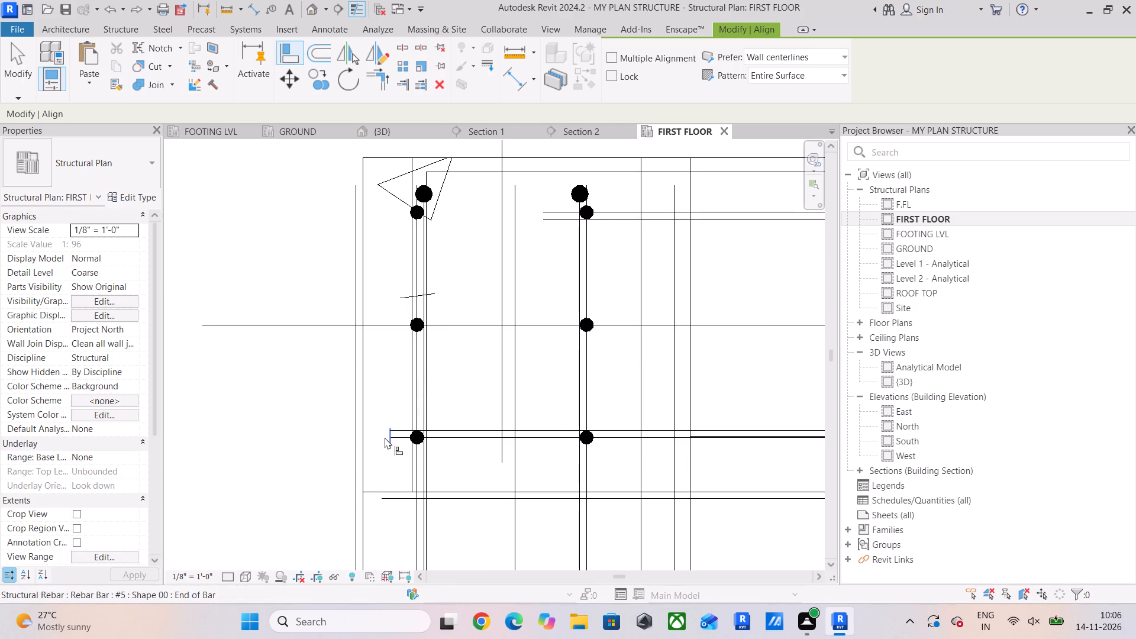
scroll(385, 437, up, 3)
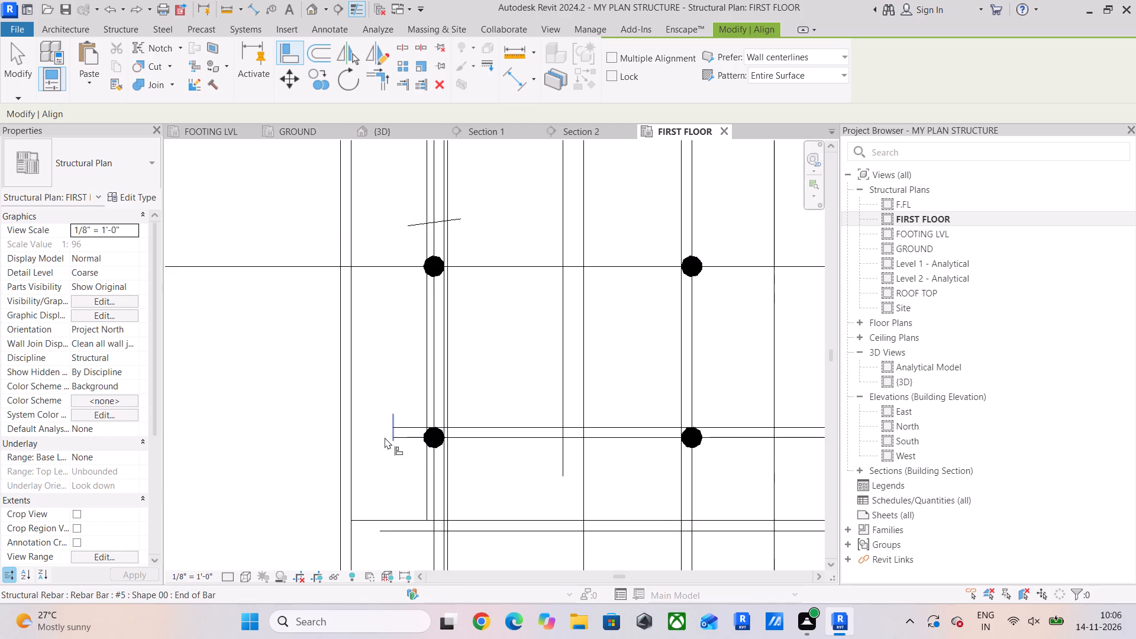
click(390, 437)
scroll(451, 363, down, 4)
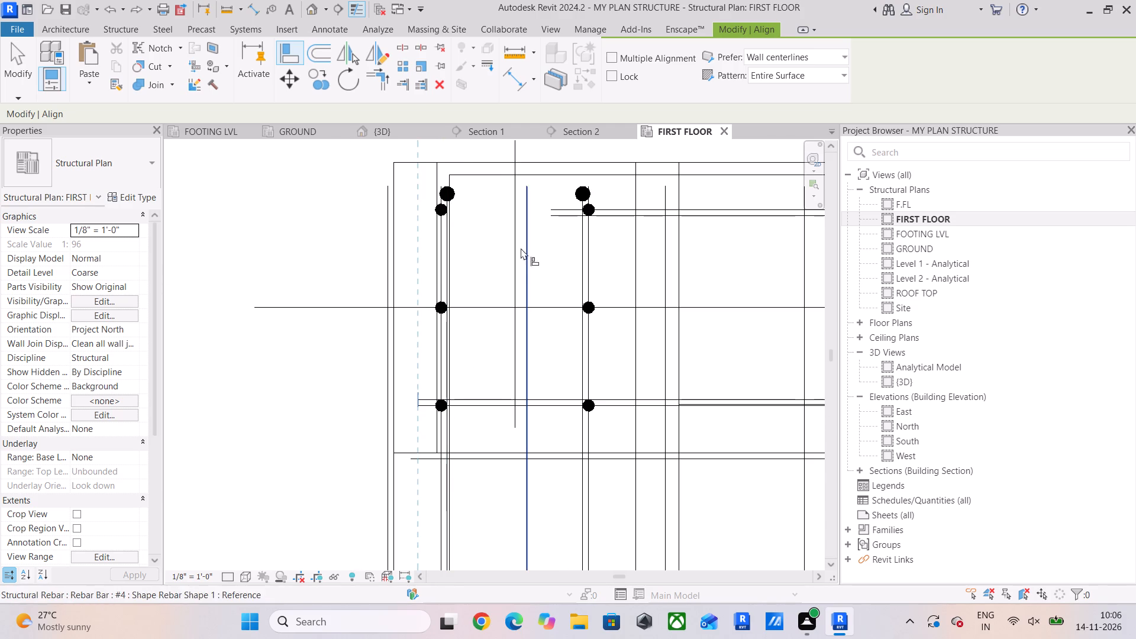
click(550, 214)
click(415, 417)
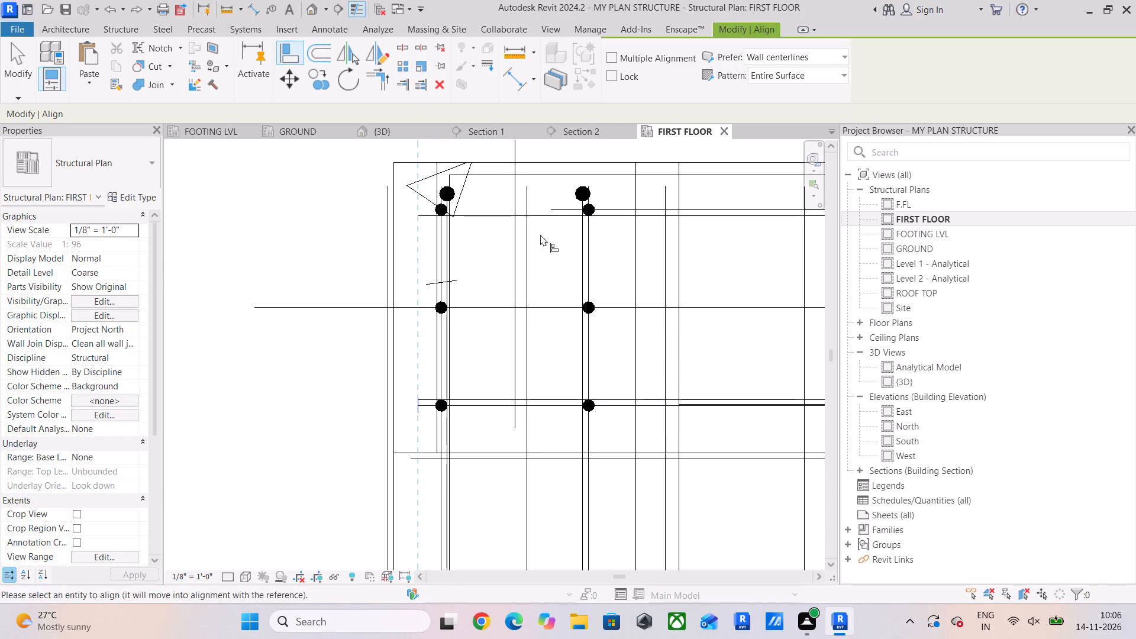
click(550, 211)
scroll(550, 326, down, 4)
middle_drag(550, 327, 466, 292)
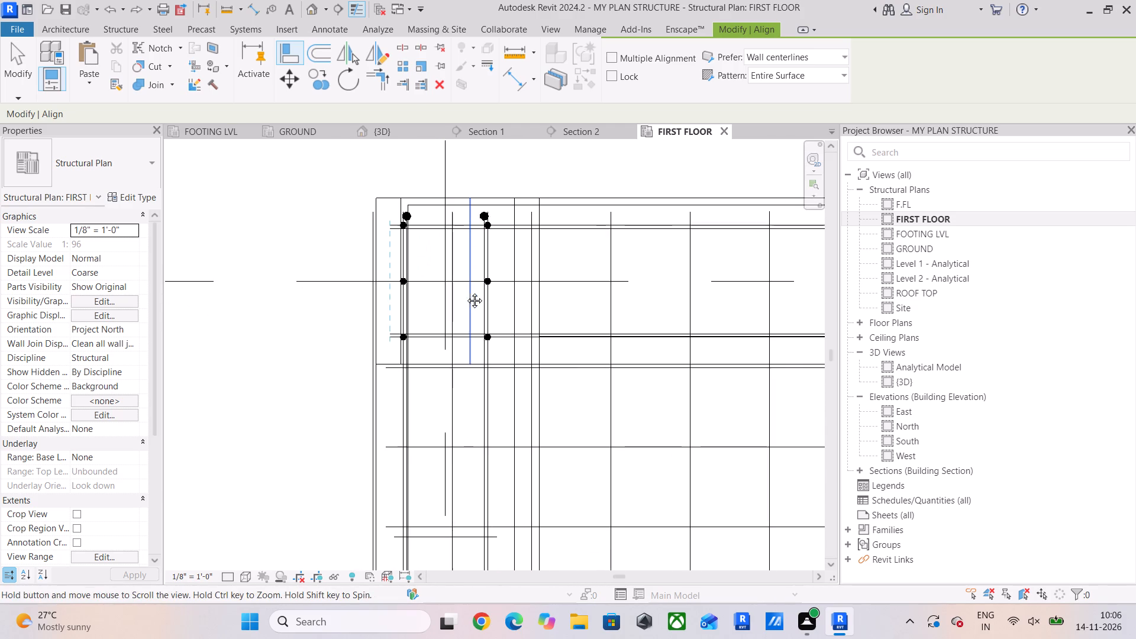
middle_drag(466, 292, 465, 291)
scroll(464, 337, down, 3)
middle_drag(464, 338, 402, 189)
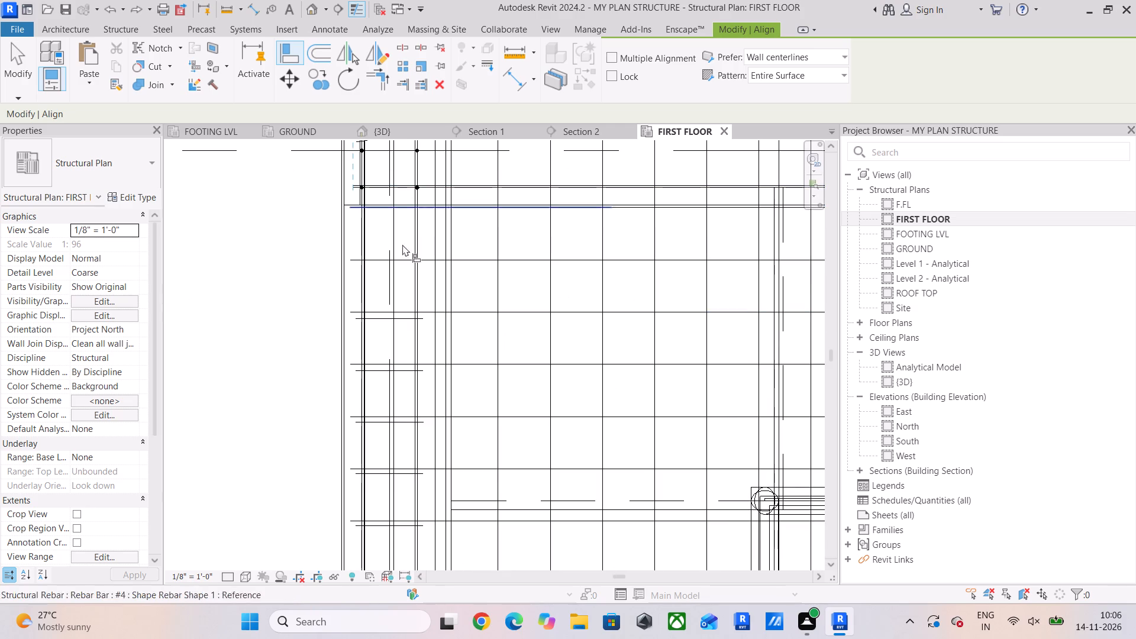
middle_drag(356, 313, 353, 390)
drag(21, 57, 27, 80)
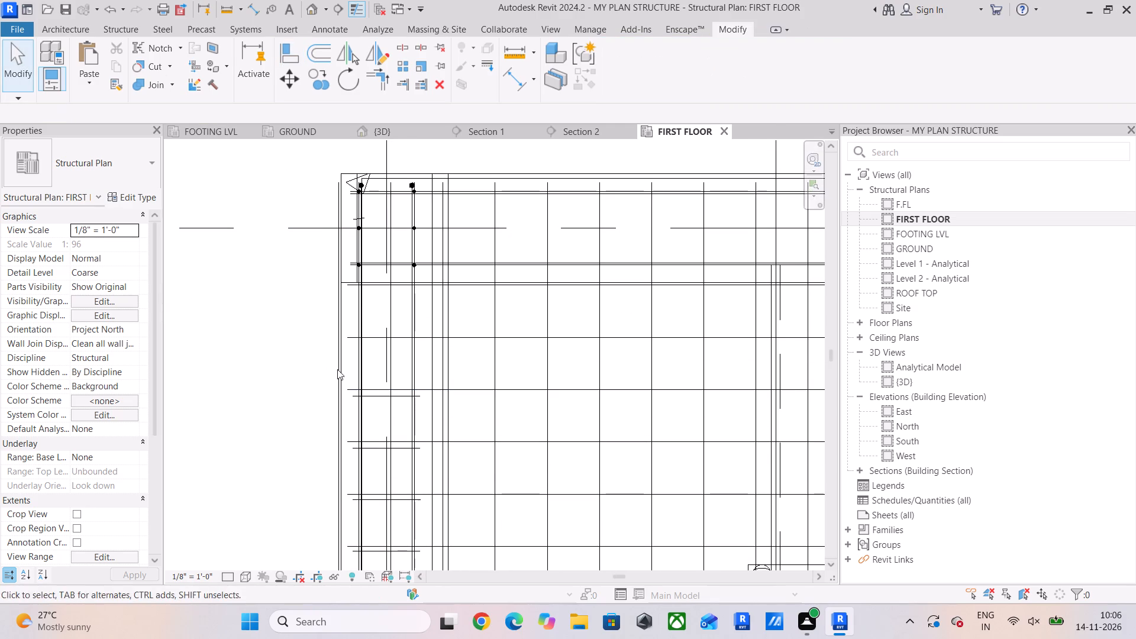
Extend the left edge beam's #5 stirrup set at both its upper and lower ends toward the columns.
click(392, 401)
drag(385, 389, 396, 338)
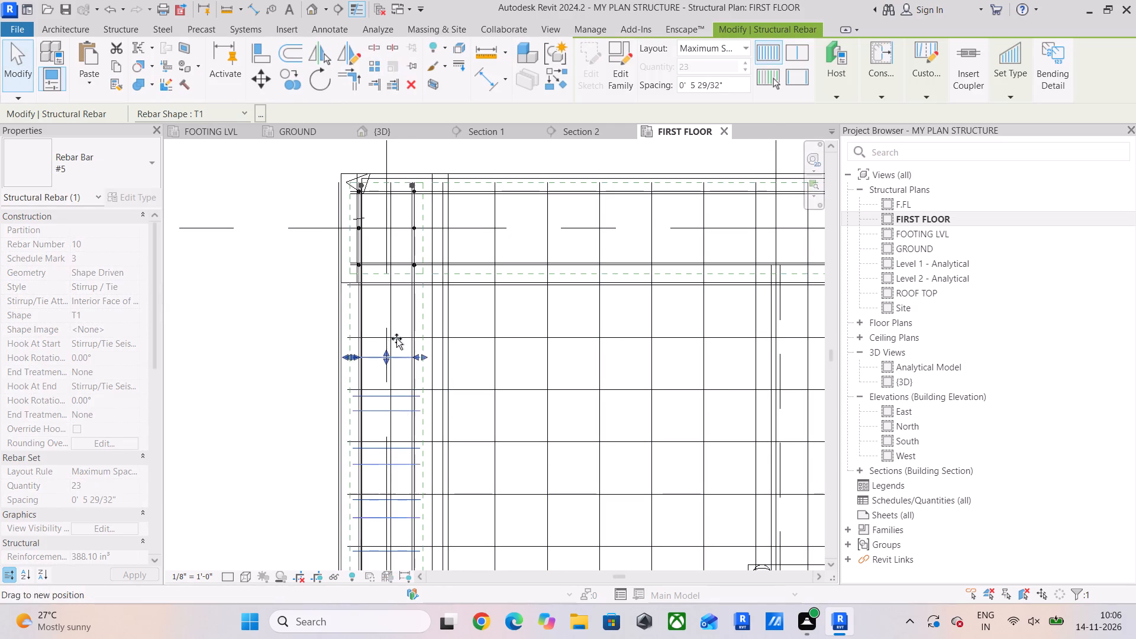
drag(396, 338, 396, 337)
middle_drag(385, 424, 421, 281)
scroll(441, 399, down, 5)
middle_drag(444, 409, 455, 197)
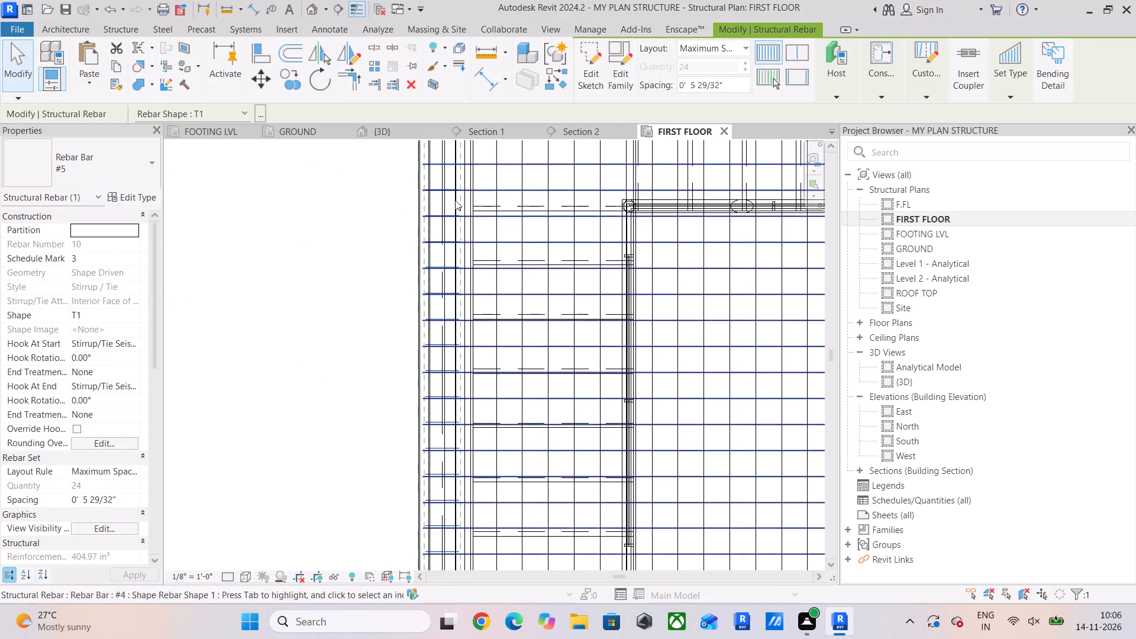
scroll(450, 357, down, 2)
middle_drag(451, 362, 502, 170)
scroll(497, 423, up, 6)
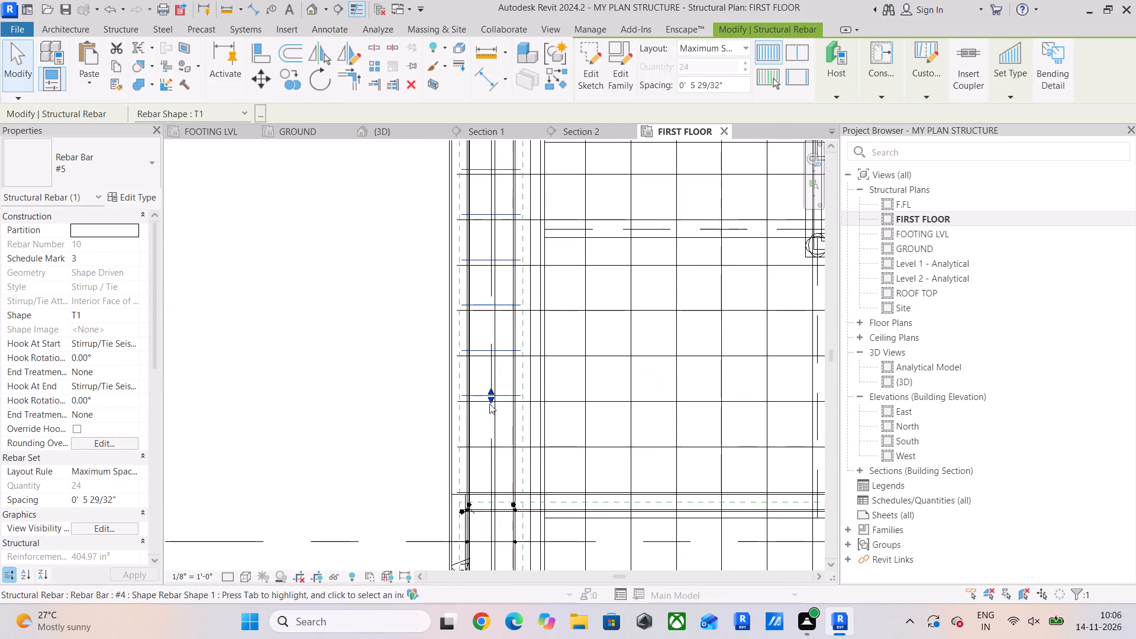
drag(489, 401, 483, 450)
click(368, 435)
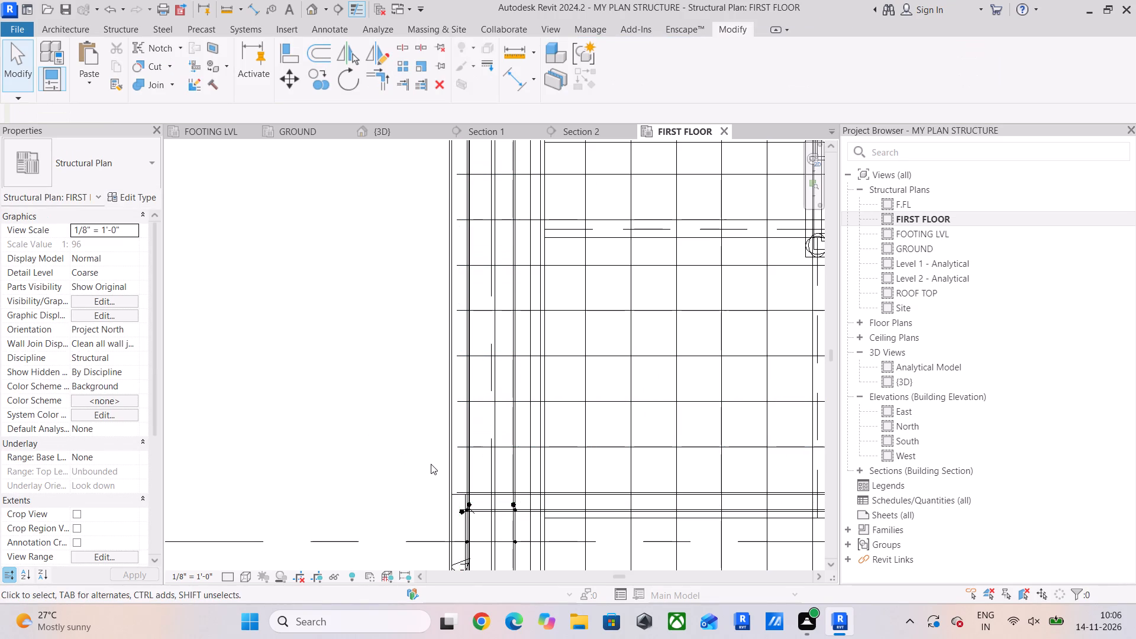
Inspect the reinforcement at the left edge beam's lower column and at the column junctions across the interior beams.
scroll(565, 489, up, 3)
middle_drag(565, 489, 603, 317)
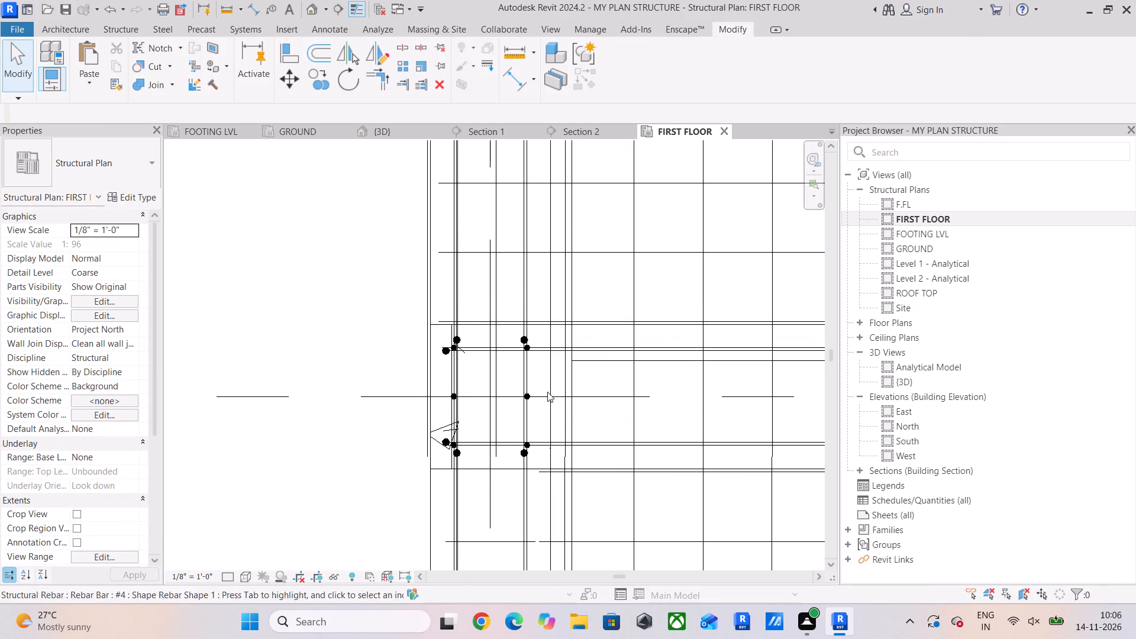
scroll(427, 508, up, 5)
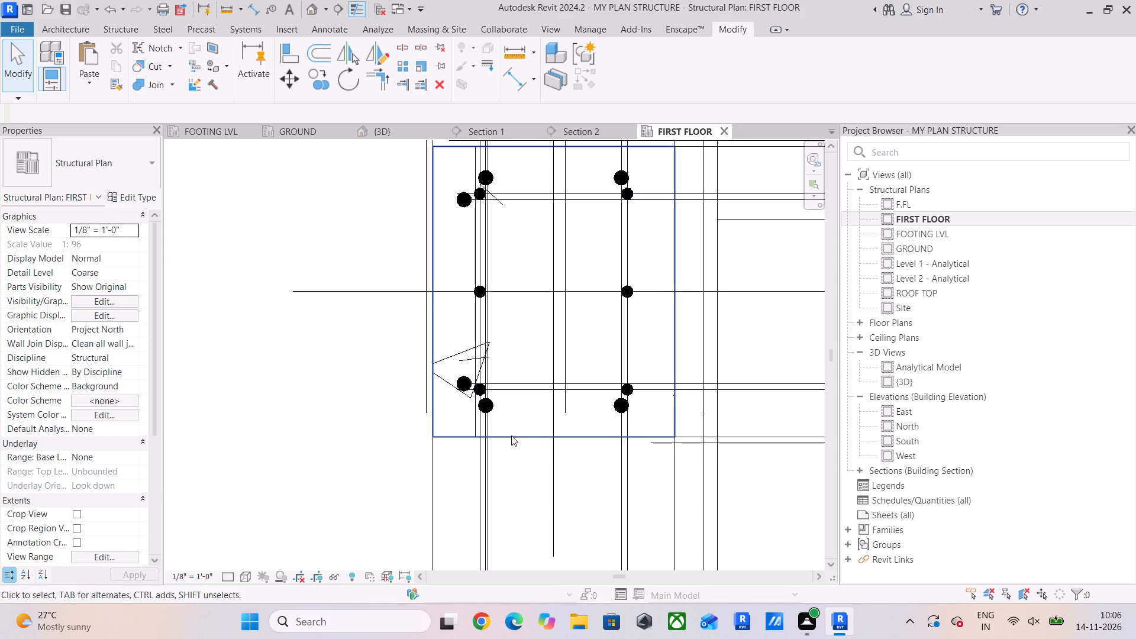
scroll(514, 428, down, 4)
middle_drag(539, 428, 443, 446)
scroll(443, 446, down, 3)
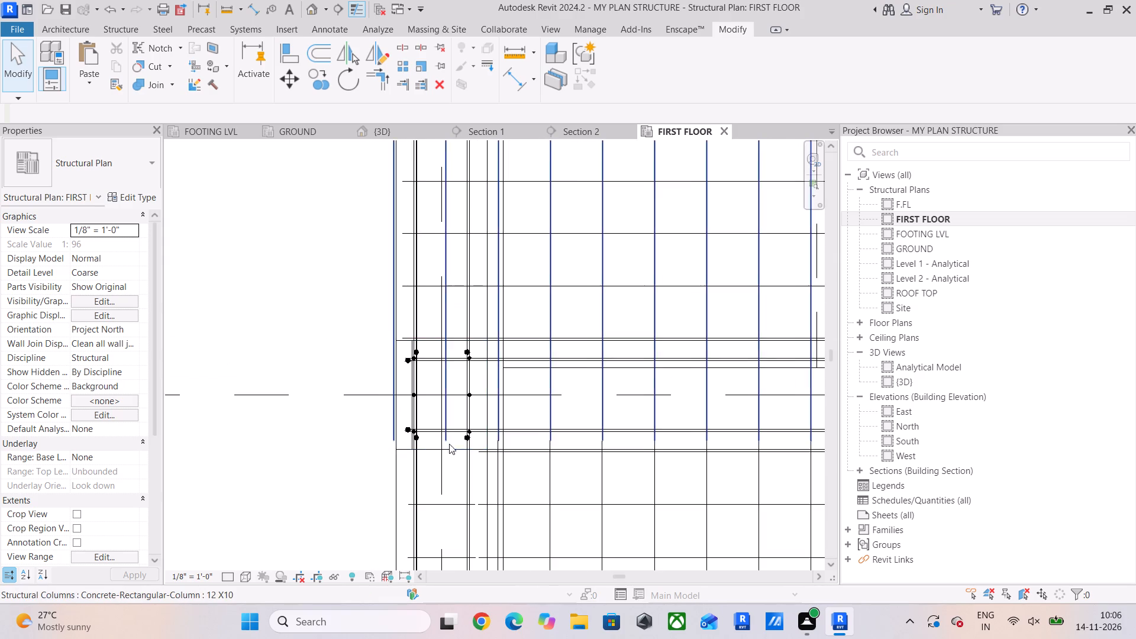
middle_drag(463, 444, 248, 396)
scroll(414, 361, down, 5)
scroll(519, 393, down, 2)
middle_drag(529, 402, 511, 401)
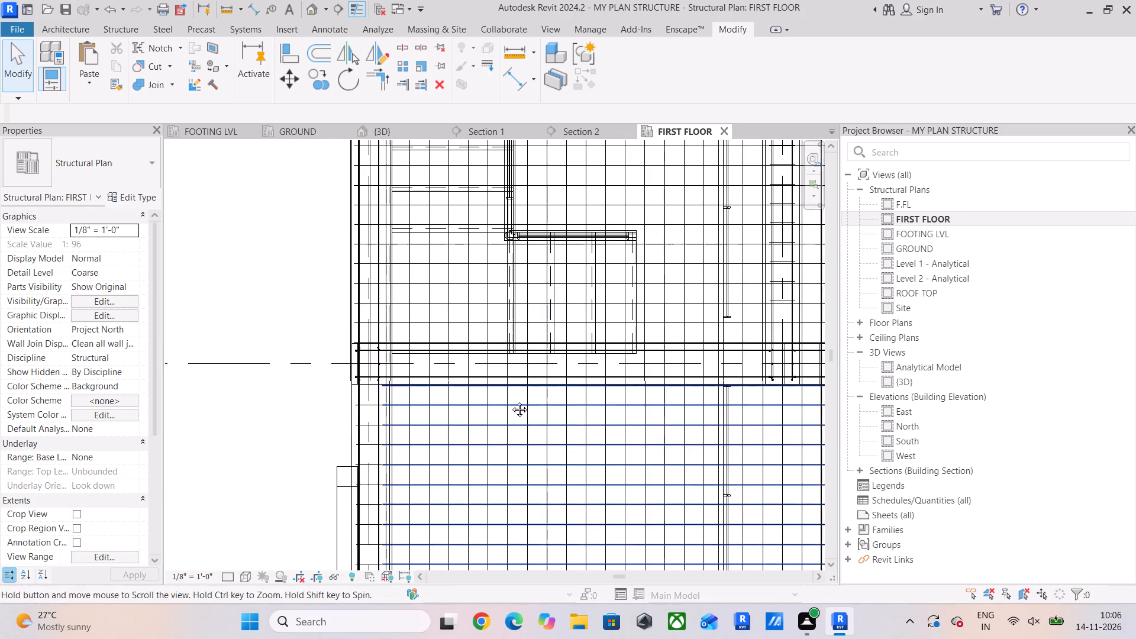
middle_drag(511, 401, 358, 442)
scroll(638, 392, up, 4)
scroll(575, 448, down, 5)
middle_drag(575, 448, 507, 272)
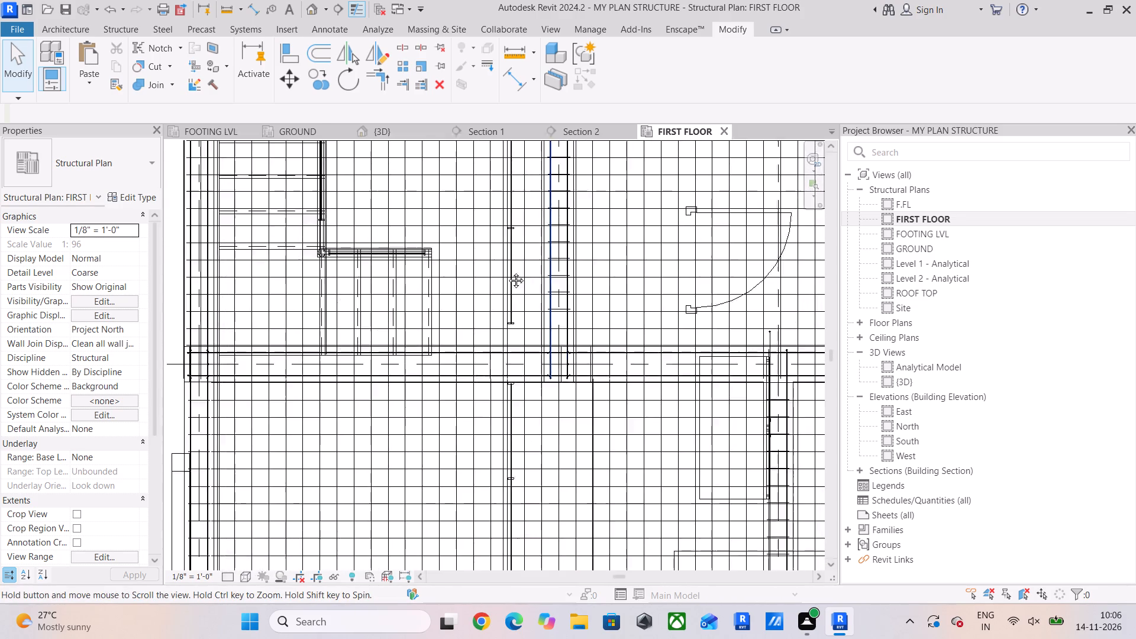
middle_drag(507, 272, 489, 230)
middle_drag(506, 303, 328, 243)
scroll(506, 474, up, 5)
scroll(571, 416, up, 3)
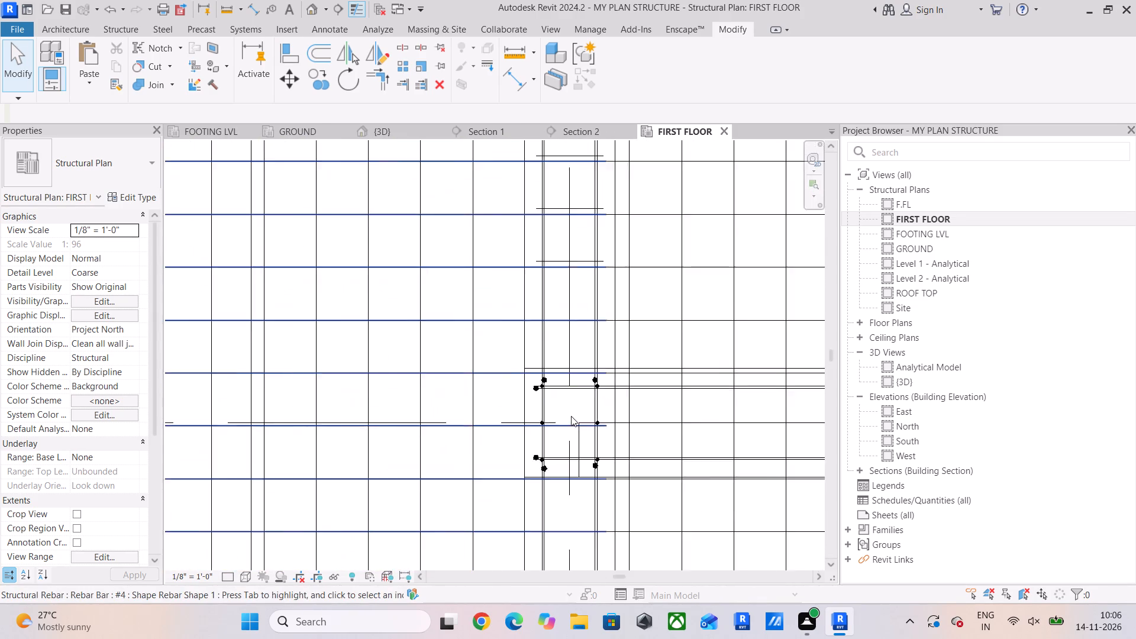
scroll(571, 416, up, 2)
scroll(571, 416, down, 3)
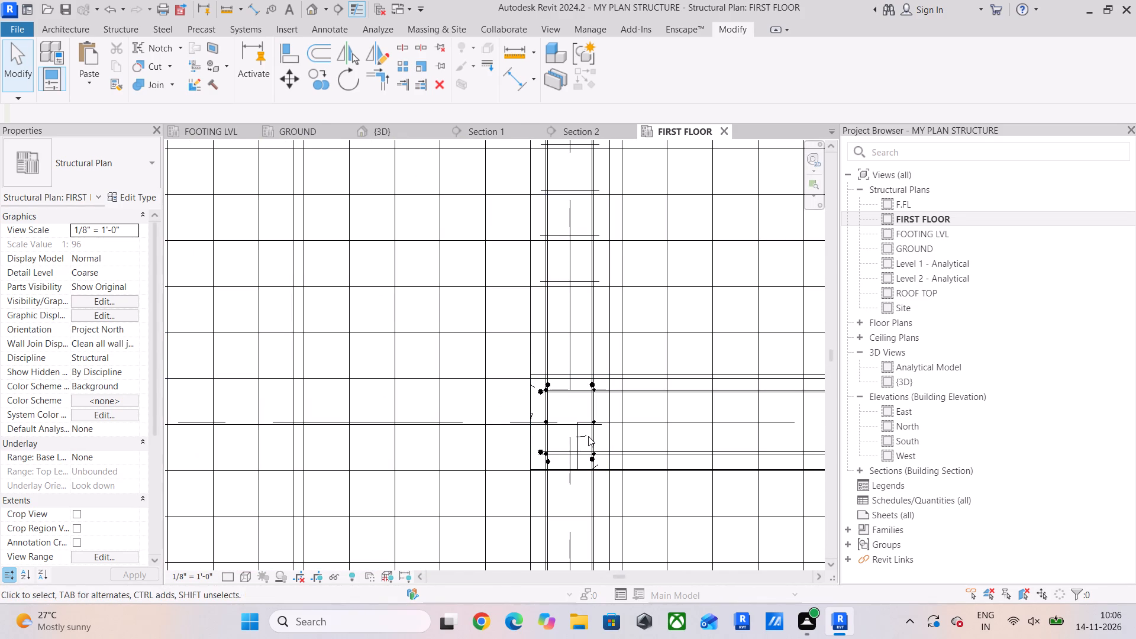
scroll(588, 436, down, 4)
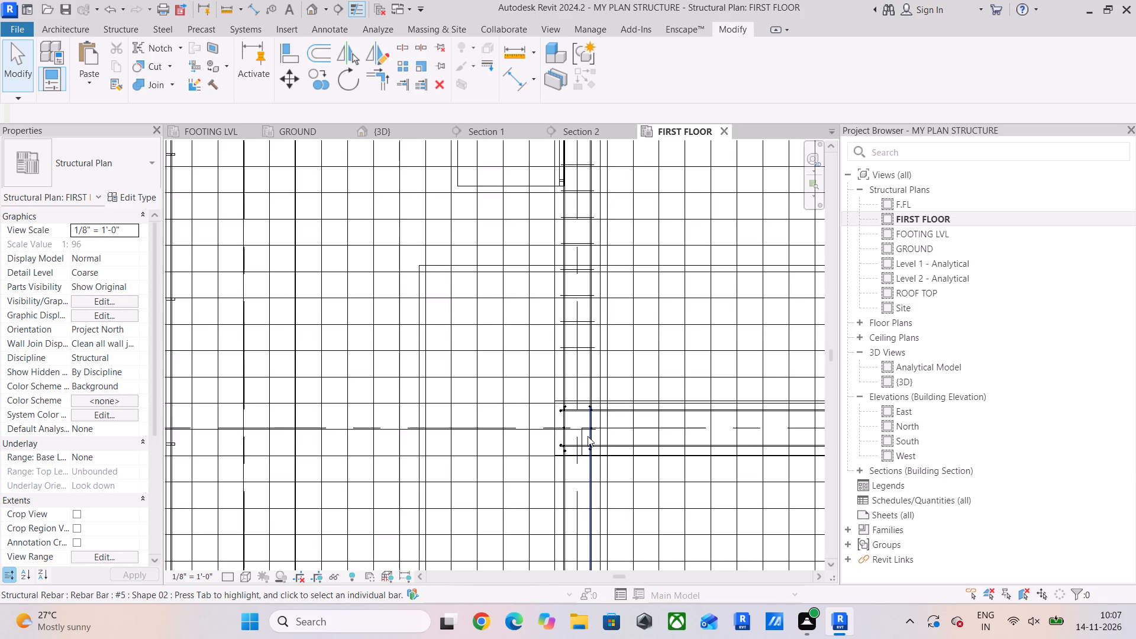
Extend the lower end of the #5 stirrup set in the short interior vertical beam down toward its lower column, and check the upper end.
middle_drag(588, 436, 556, 555)
scroll(525, 482, up, 4)
click(546, 454)
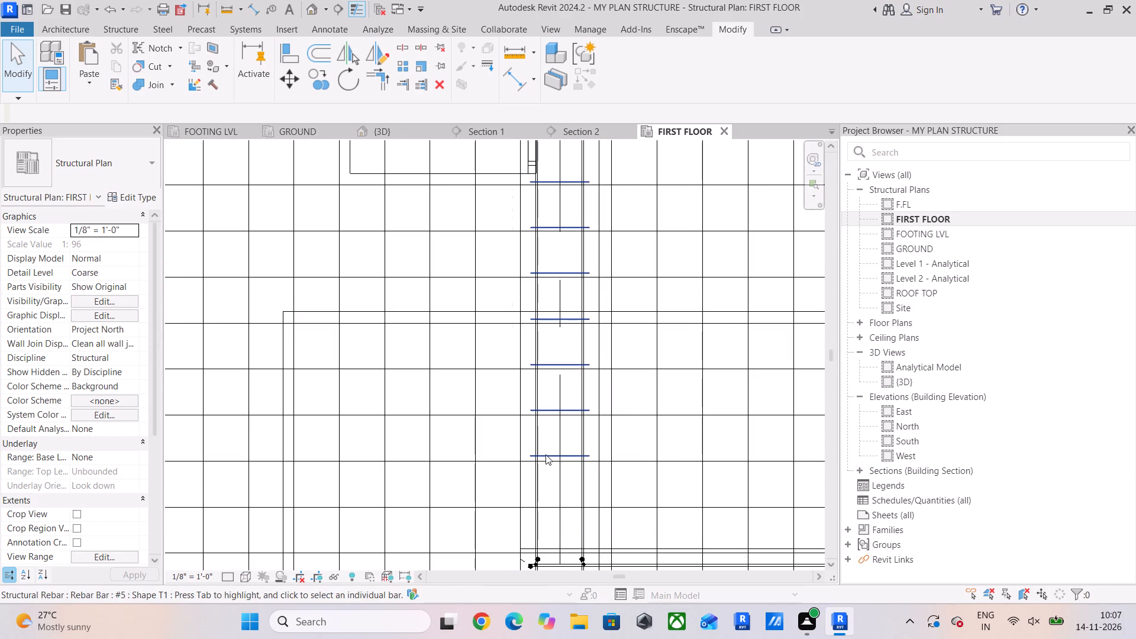
drag(557, 461, 559, 508)
scroll(559, 501, down, 2)
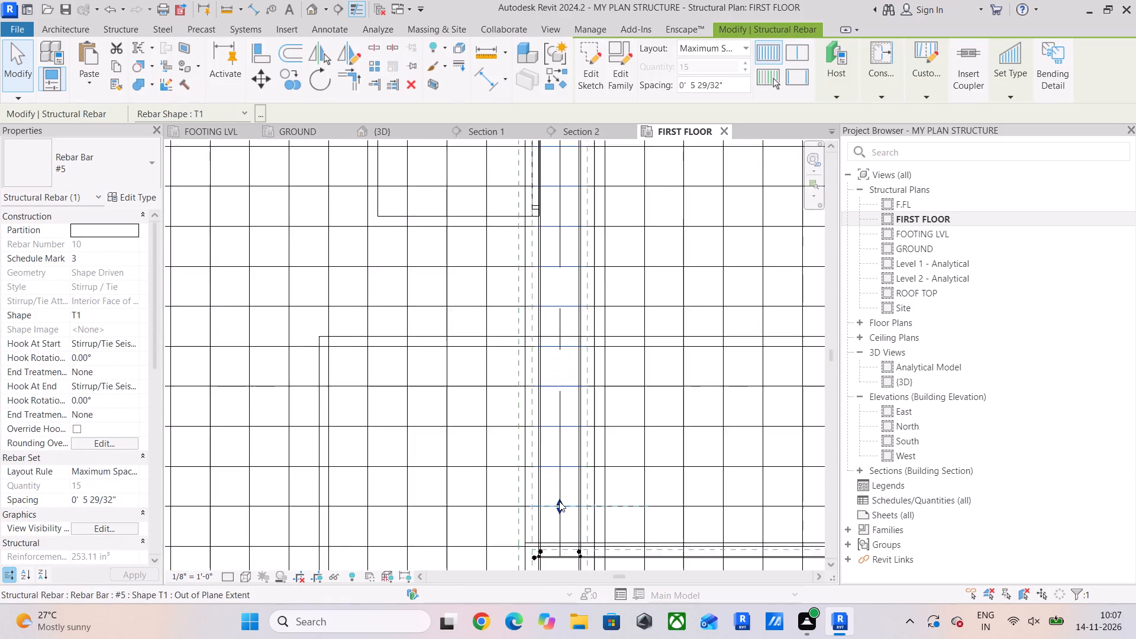
scroll(559, 501, down, 2)
middle_drag(573, 475, 572, 638)
scroll(550, 254, up, 5)
scroll(560, 343, up, 4)
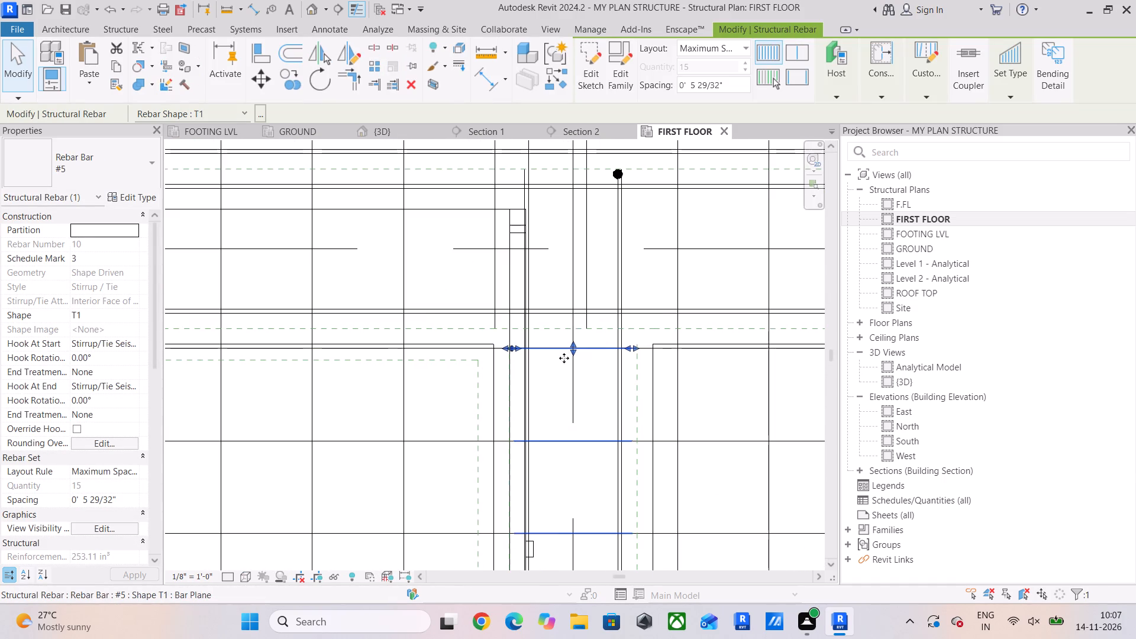
click(542, 399)
Align the protruding upper end of this beam's left #5 bars with the right #5 bars' upper end at the middle beam junction.
scroll(586, 382, down, 4)
middle_drag(586, 381, 580, 434)
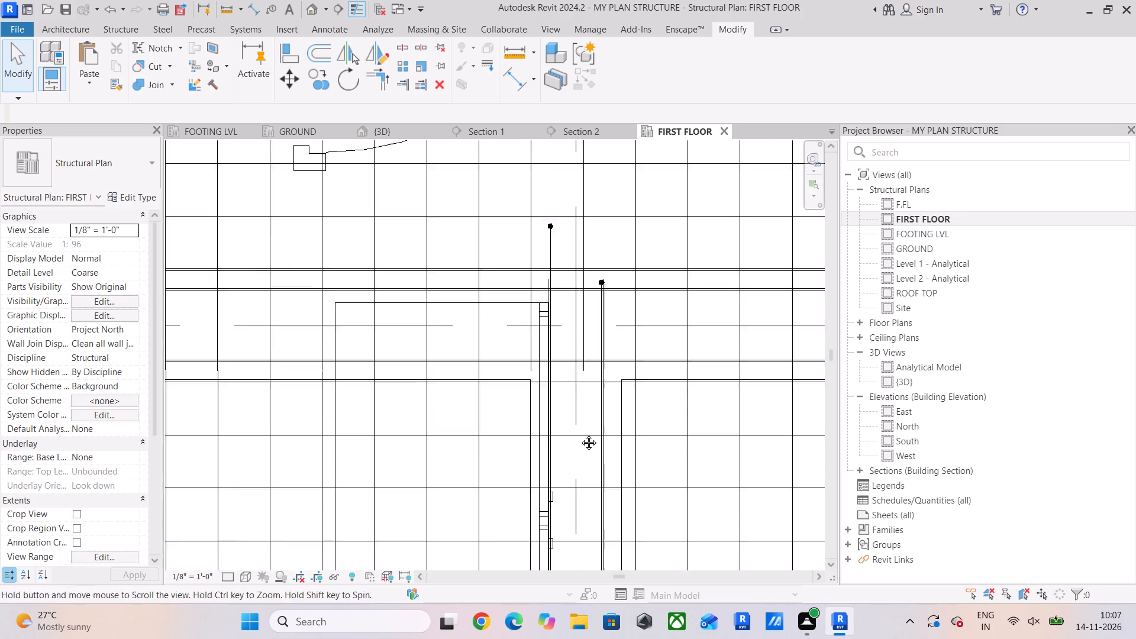
middle_drag(580, 434, 582, 464)
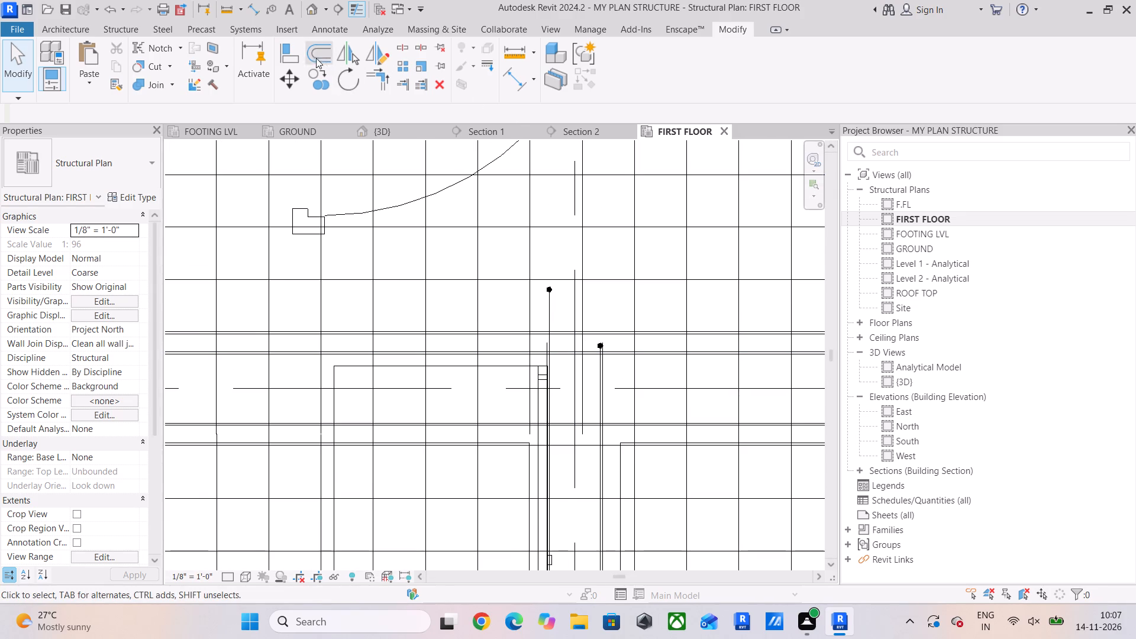
click(293, 57)
click(593, 341)
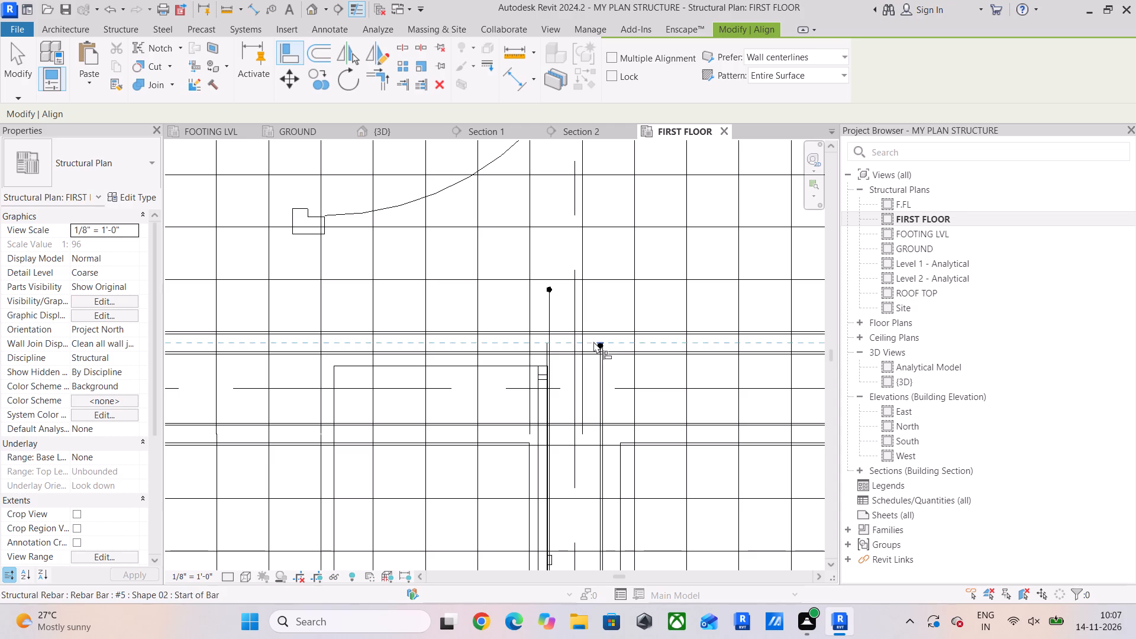
scroll(543, 285, up, 5)
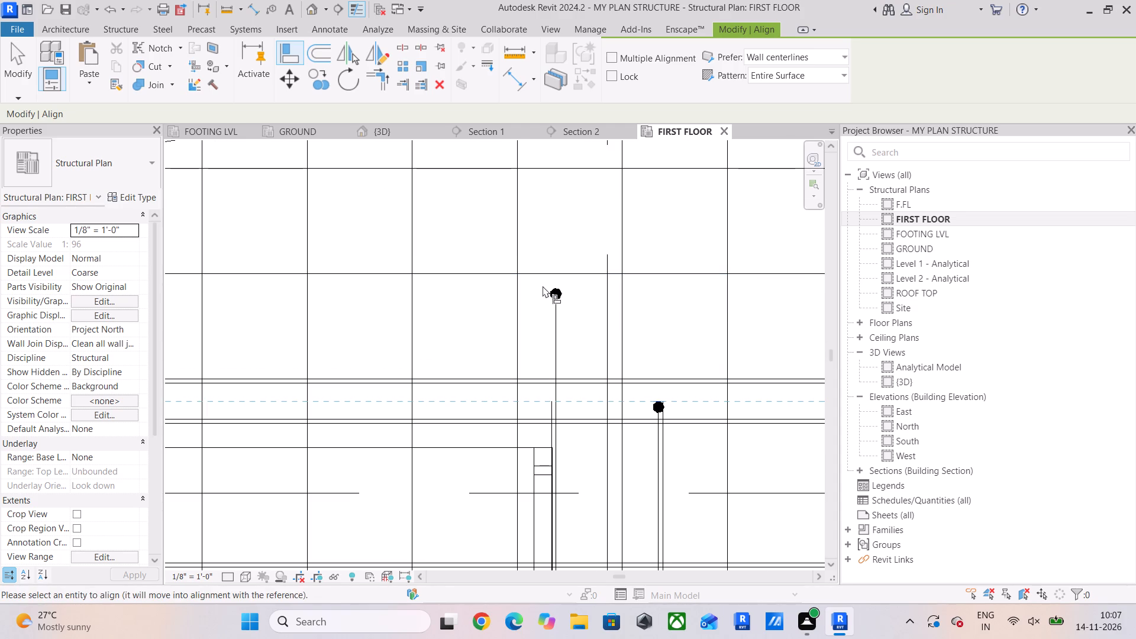
click(546, 287)
scroll(568, 400, down, 4)
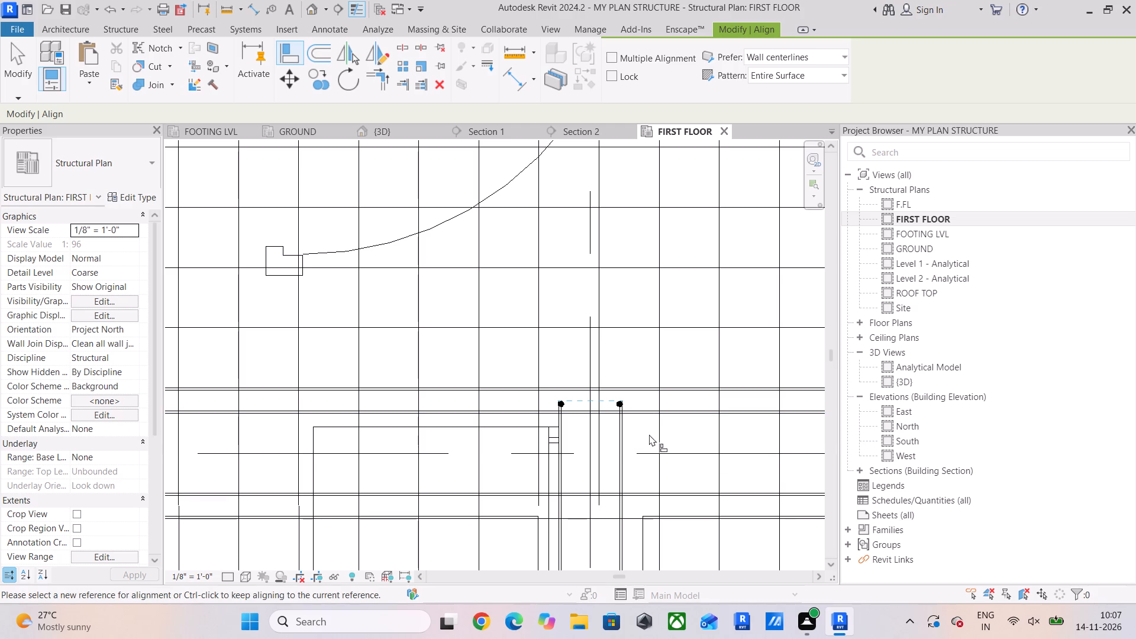
scroll(631, 412, down, 10)
middle_drag(635, 406, 604, 475)
middle_drag(486, 317, 488, 464)
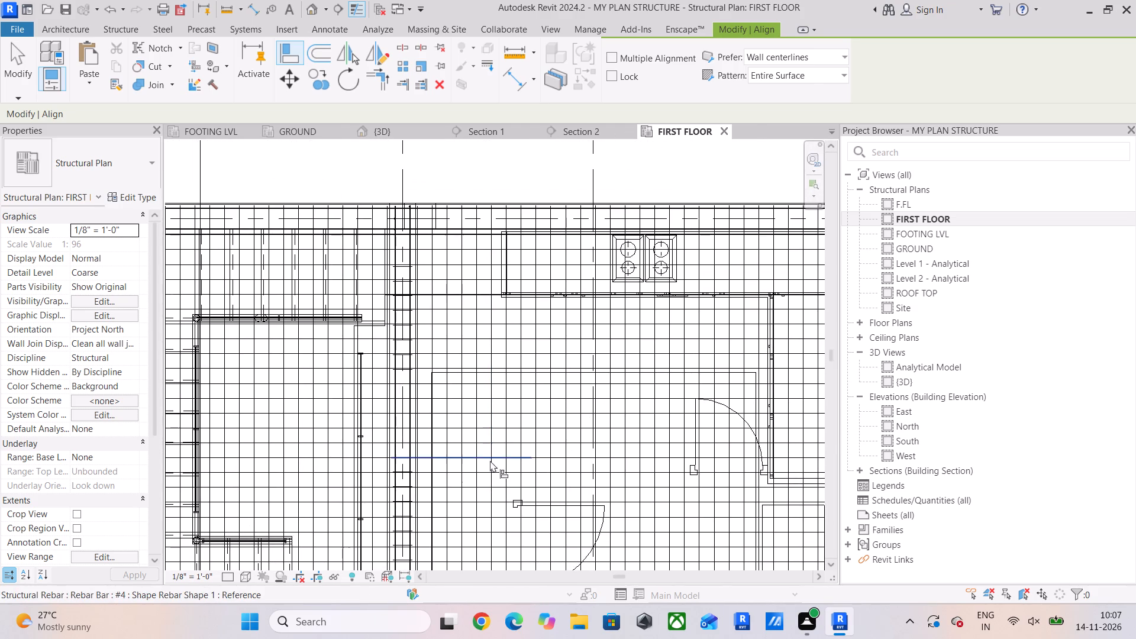
click(8, 69)
Extend the #5 stirrup set of the interior vertical beam between the top and middle beams at both ends toward the column junctions.
scroll(275, 213, up, 5)
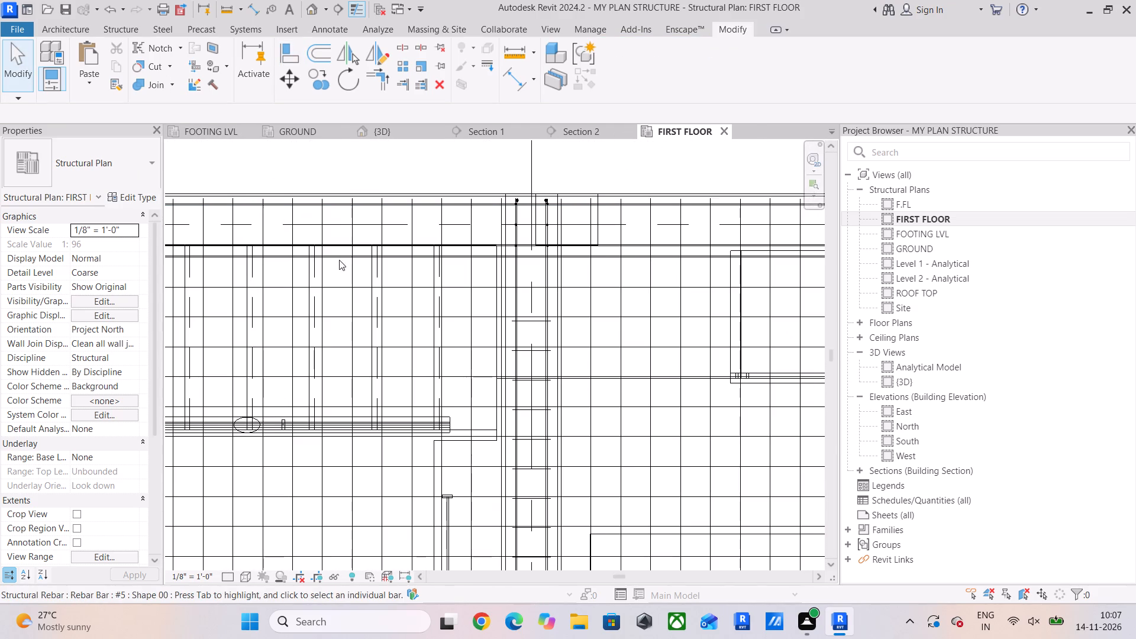
click(534, 325)
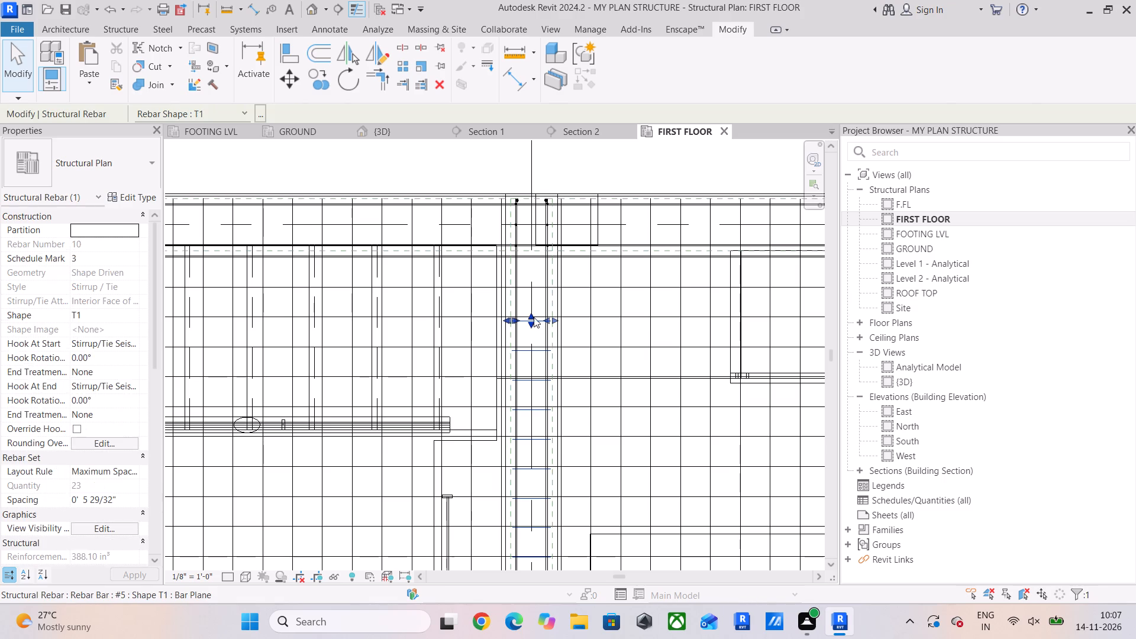
drag(532, 317, 532, 286)
scroll(482, 260, up, 2)
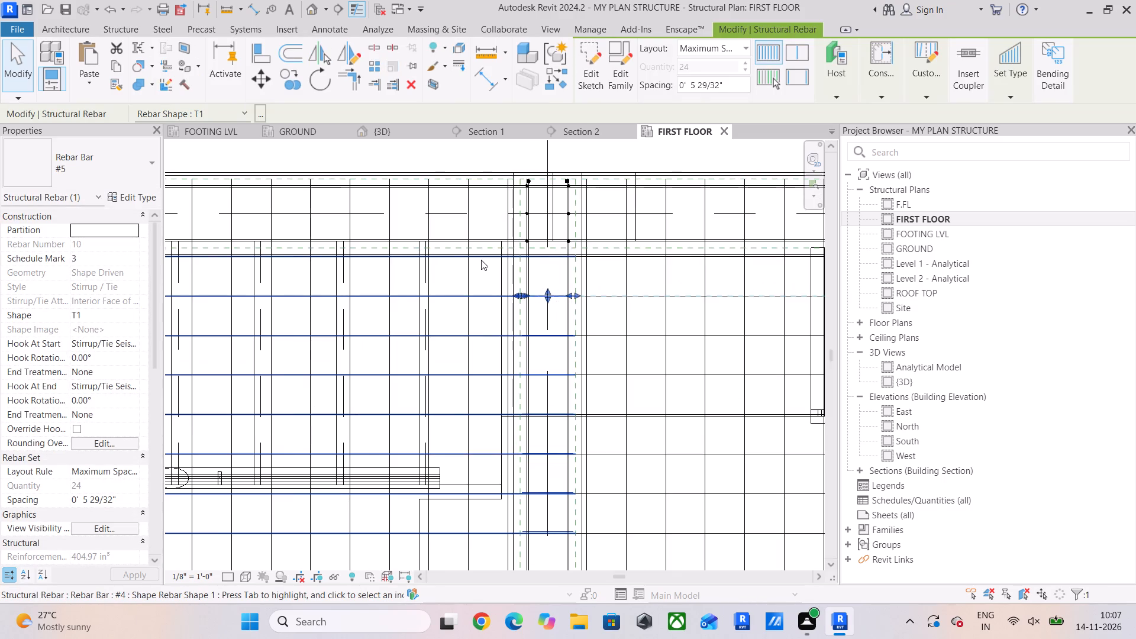
scroll(481, 260, down, 7)
middle_drag(584, 390, 598, 177)
scroll(557, 438, up, 6)
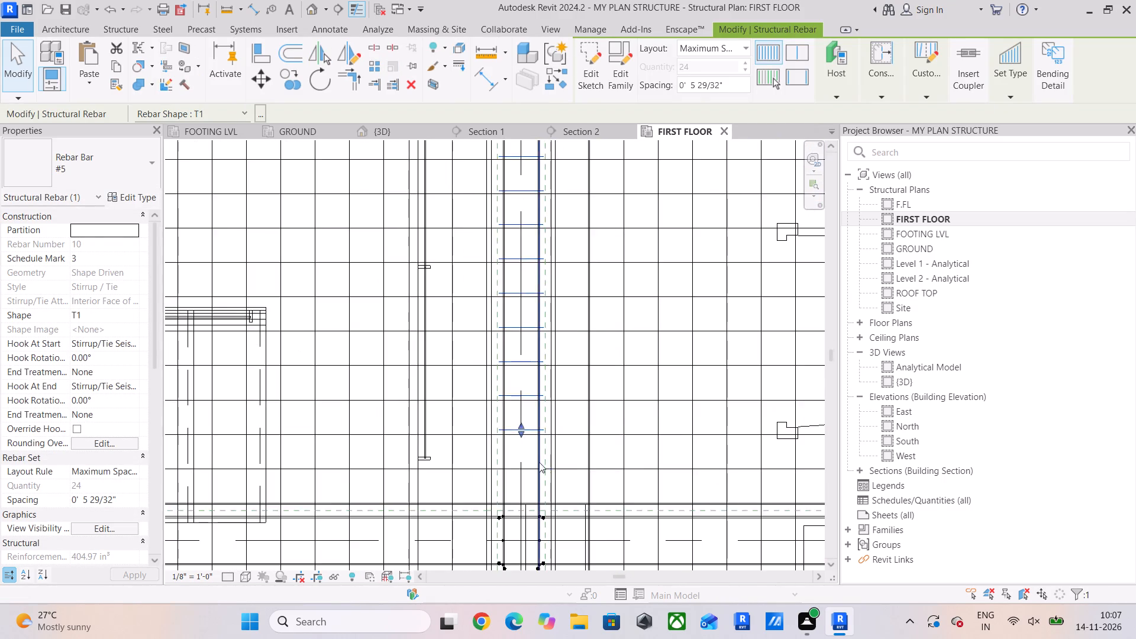
scroll(537, 460, up, 4)
drag(509, 411, 513, 475)
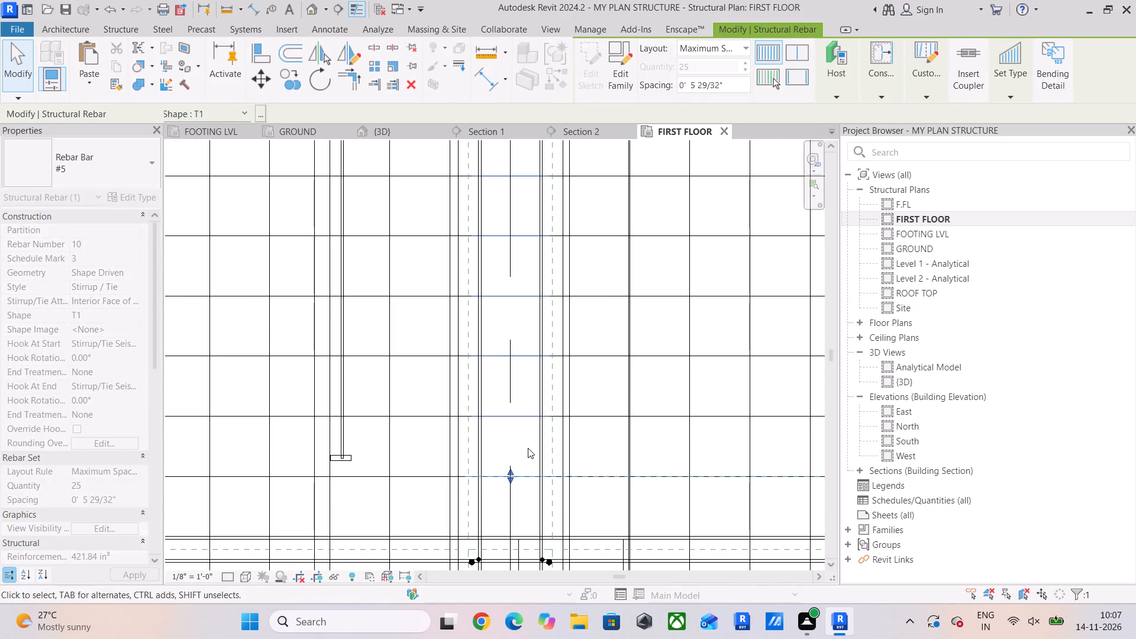
click(528, 448)
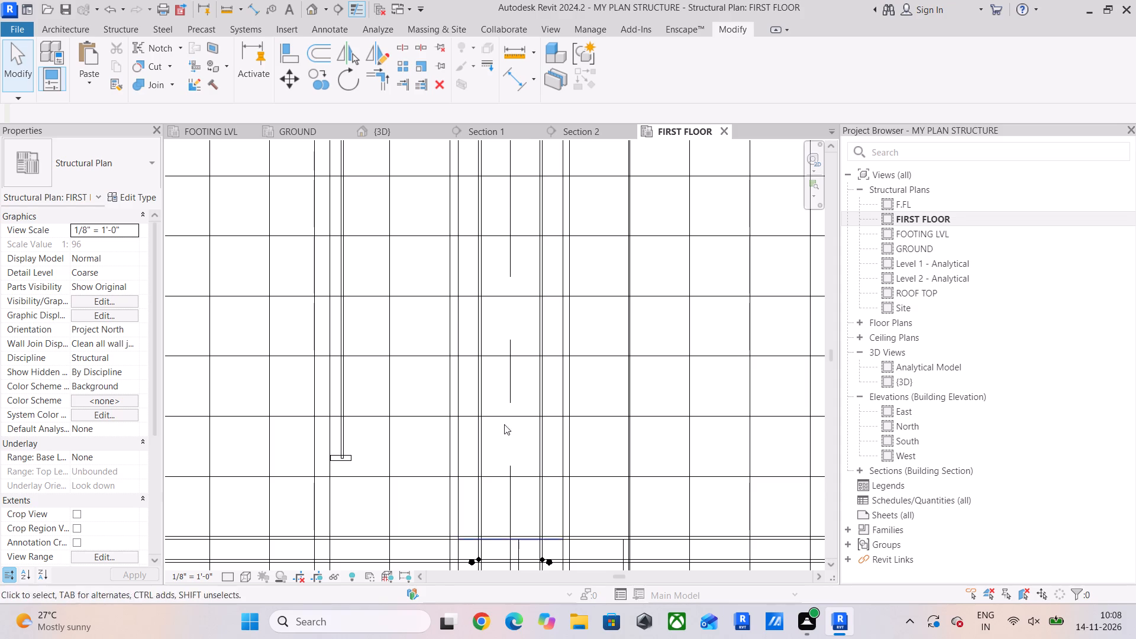
Inspect the reinforcement along the top beam and its column junctions, across to the right corner column.
scroll(497, 418, down, 8)
scroll(508, 238, up, 5)
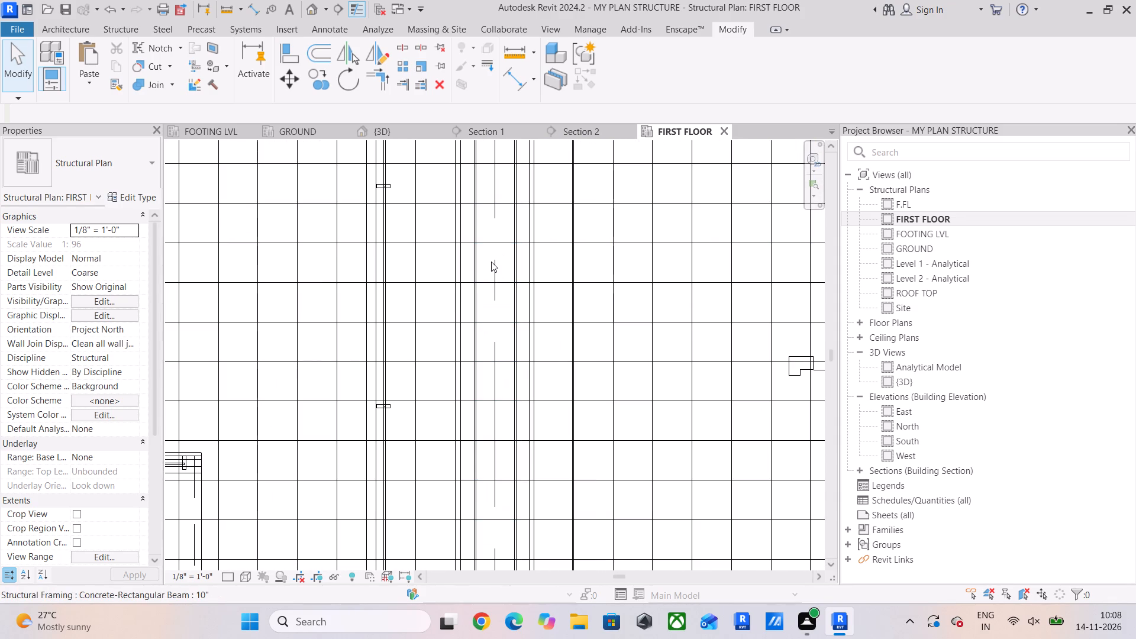
scroll(488, 354, down, 6)
middle_drag(478, 381, 842, 522)
scroll(540, 193, up, 5)
middle_drag(500, 228, 459, 400)
scroll(417, 321, up, 5)
scroll(417, 319, down, 11)
middle_drag(763, 401, 246, 402)
scroll(260, 340, up, 2)
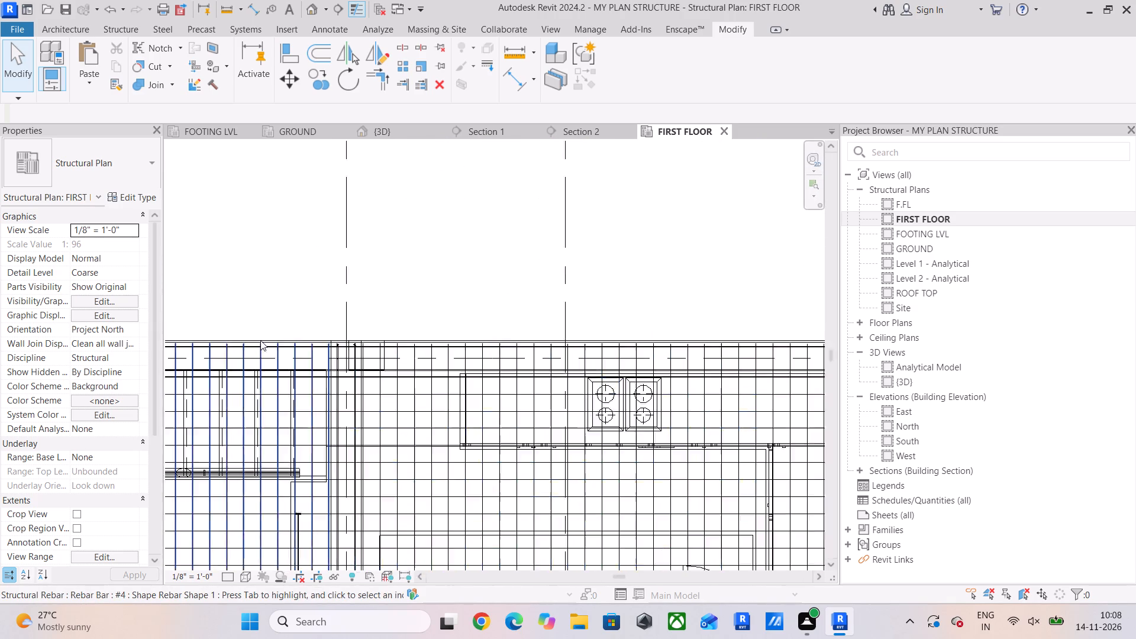
scroll(260, 340, up, 3)
scroll(479, 385, down, 5)
scroll(448, 366, up, 6)
scroll(686, 507, down, 6)
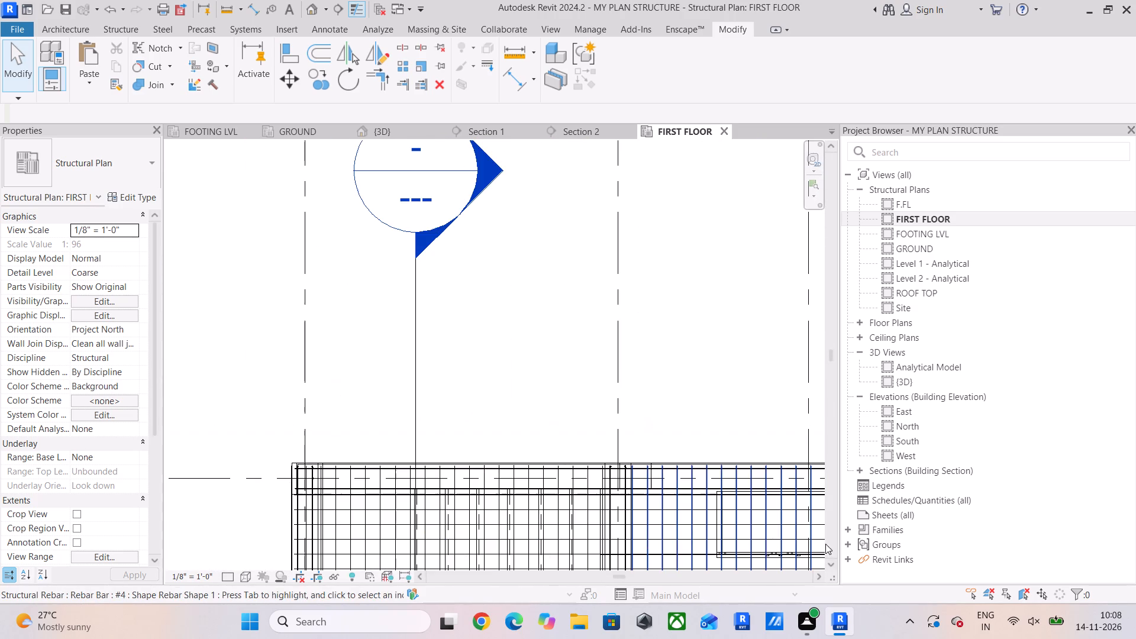
middle_drag(832, 539, 288, 379)
scroll(436, 388, down, 4)
middle_drag(489, 406, 191, 216)
scroll(534, 244, up, 5)
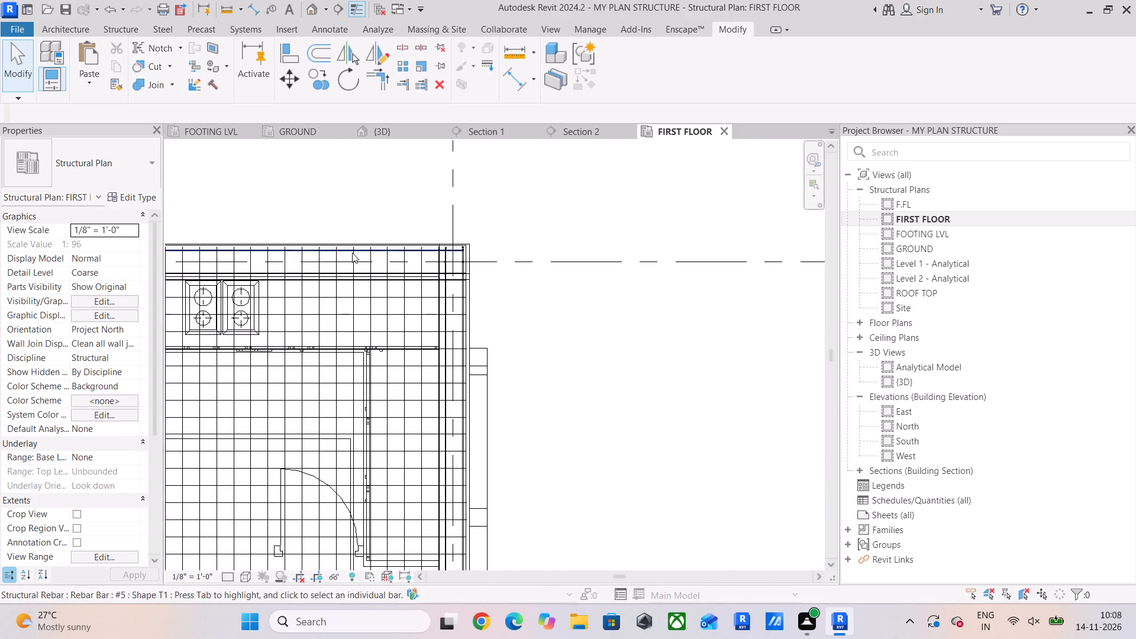
scroll(352, 253, up, 5)
scroll(599, 290, up, 6)
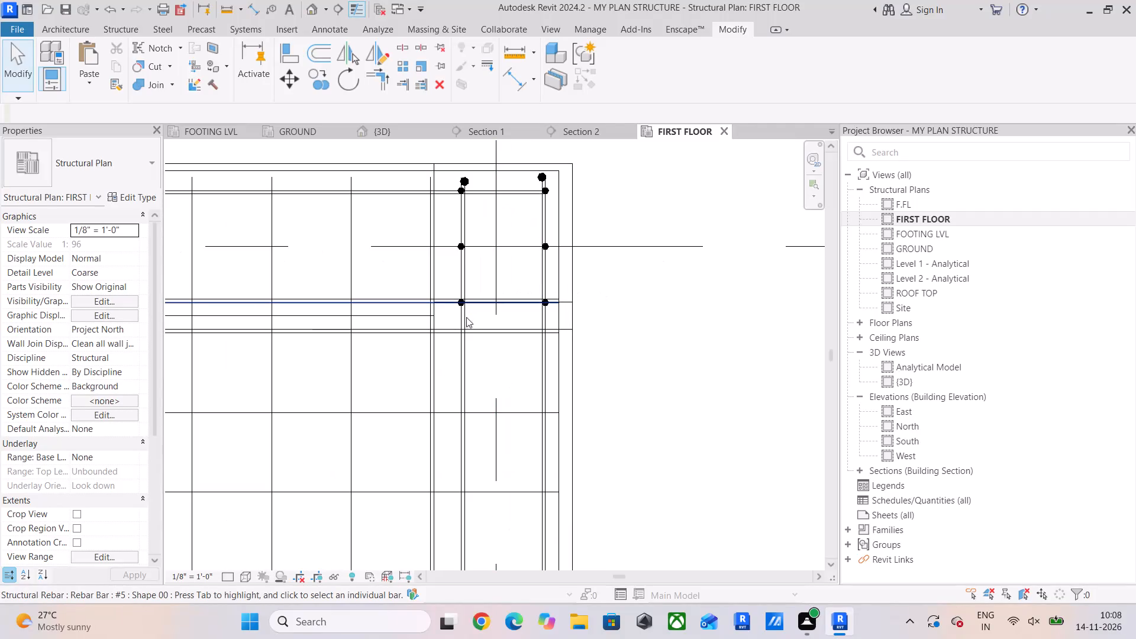
Align the short right #5 bars' lower end with the left #5 bars' lower end at the right edge column below the top corner.
scroll(465, 324, down, 12)
middle_drag(548, 433, 546, 71)
middle_drag(593, 423, 593, 361)
scroll(549, 371, up, 10)
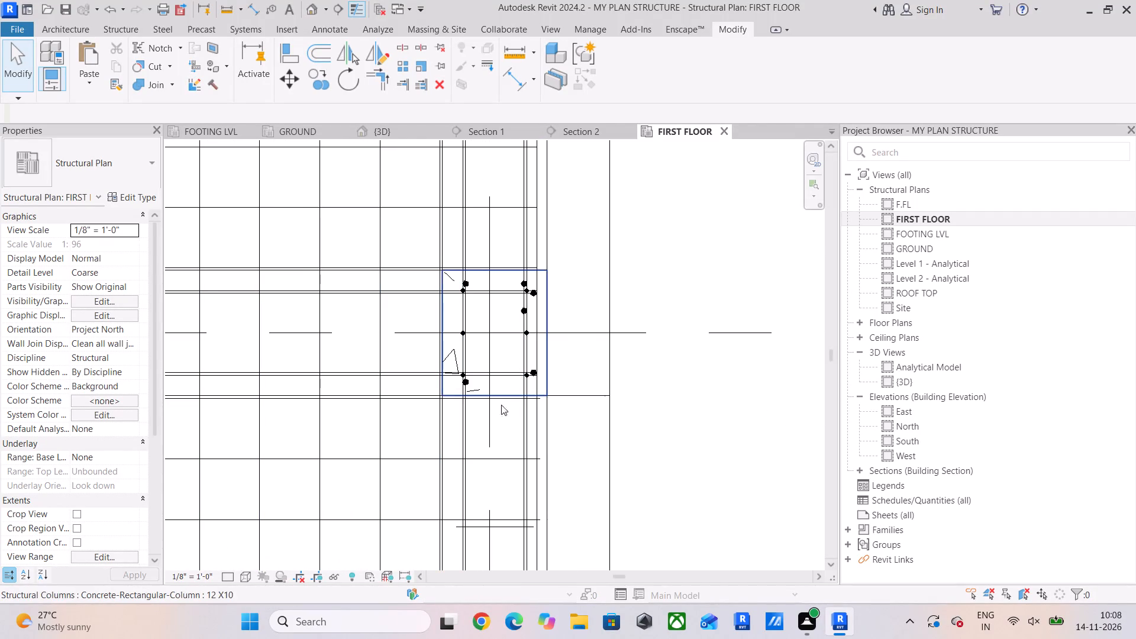
scroll(469, 391, up, 5)
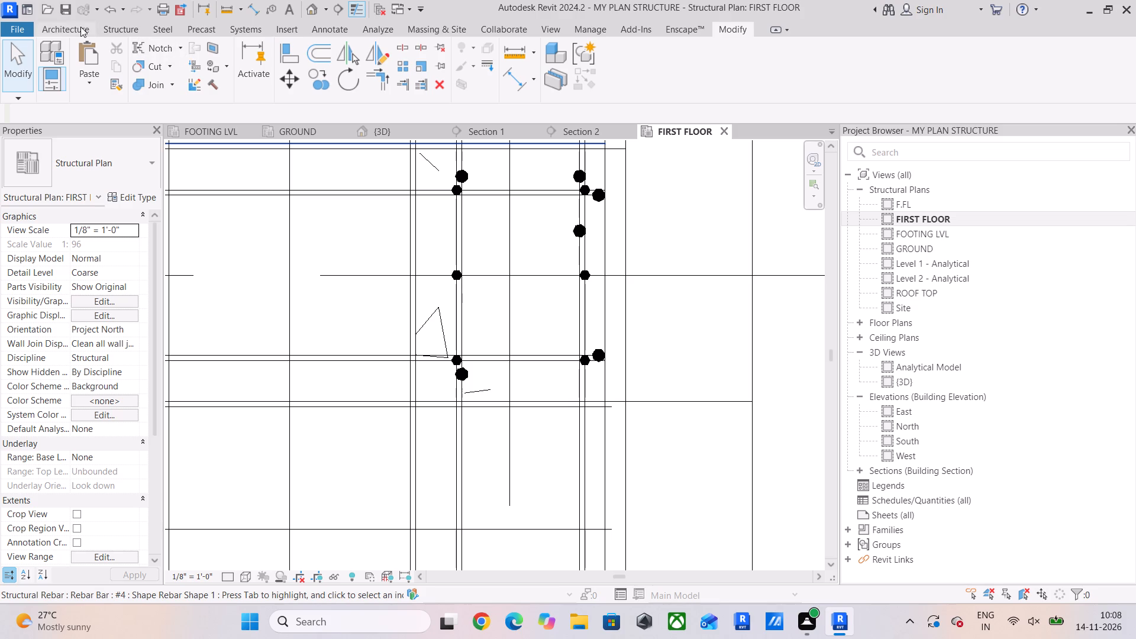
click(296, 49)
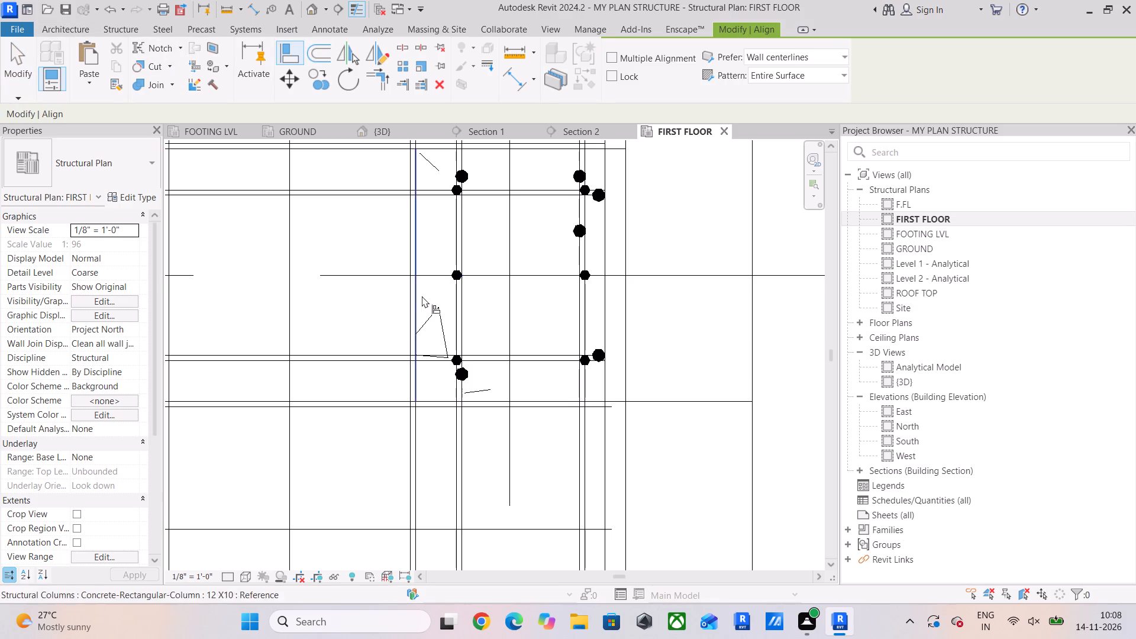
click(473, 380)
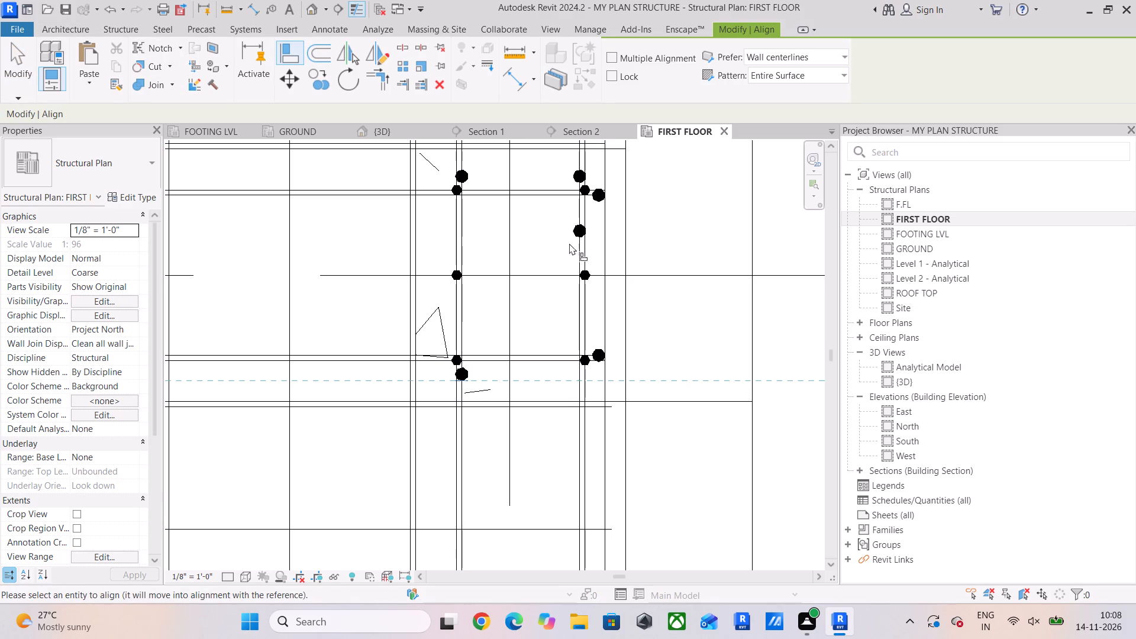
click(572, 238)
scroll(561, 297, down, 3)
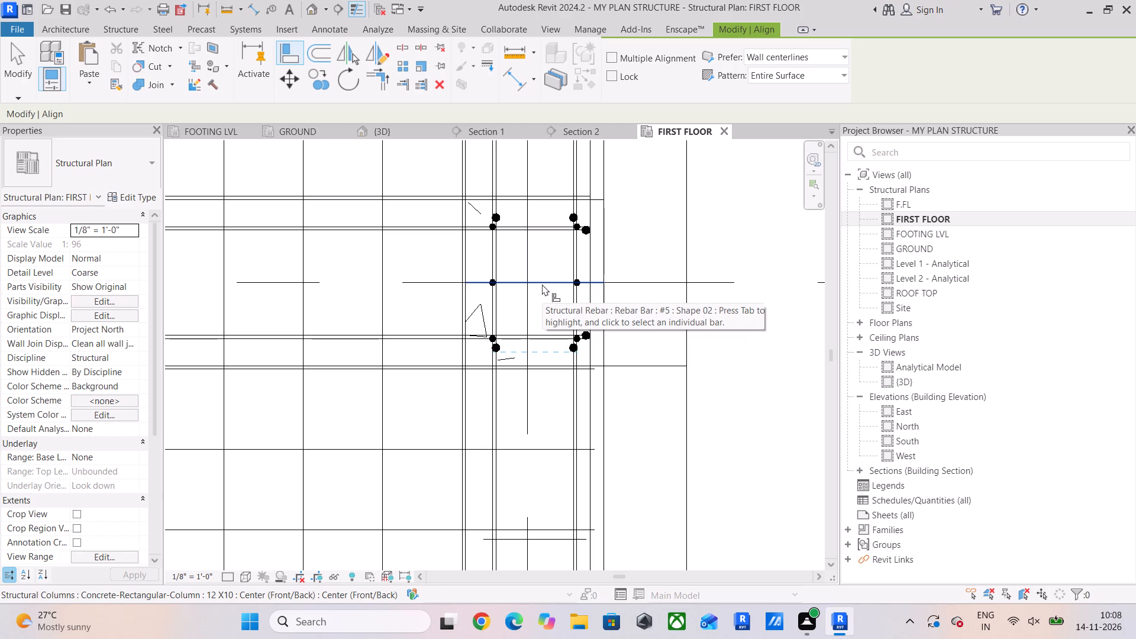
scroll(539, 275, down, 5)
middle_drag(689, 270, 583, 156)
click(24, 69)
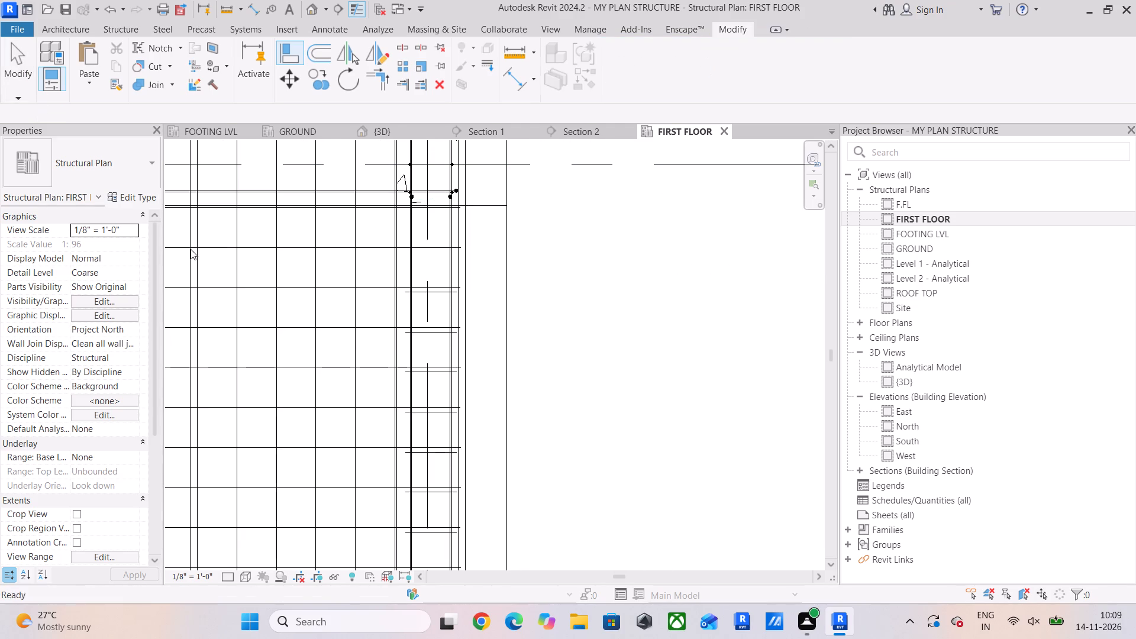
Extend the #5 stirrup set of the right edge beam below this column up toward it, and pull the set's lower end up from the next junction.
click(422, 296)
drag(429, 289, 430, 268)
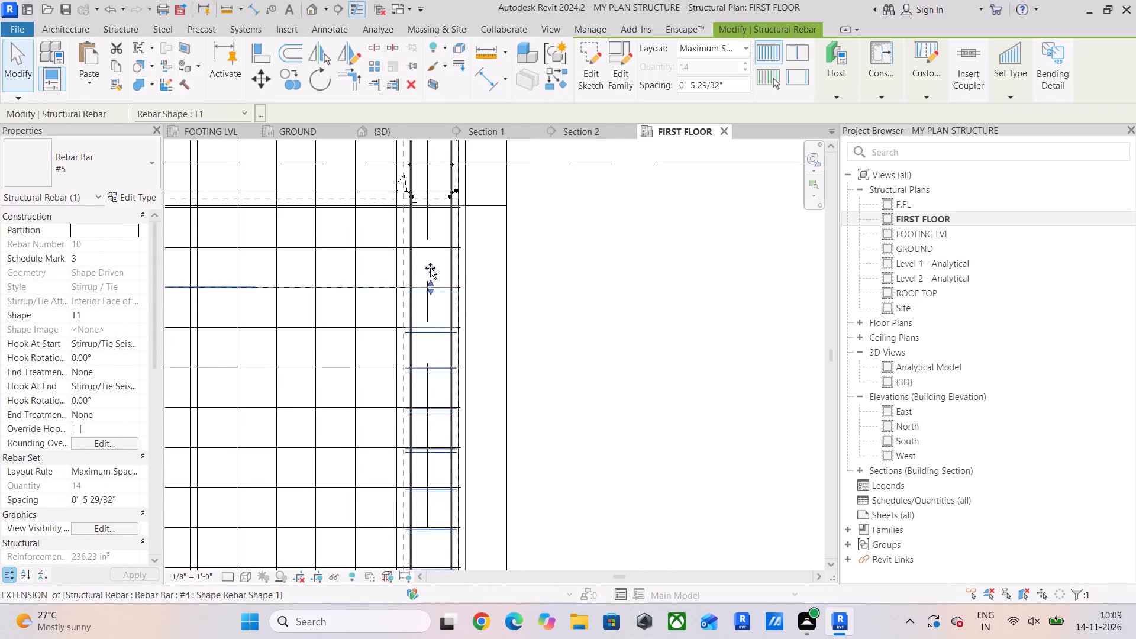
drag(430, 268, 430, 246)
scroll(440, 324, down, 4)
middle_drag(440, 324, 463, 175)
middle_drag(463, 316, 484, 228)
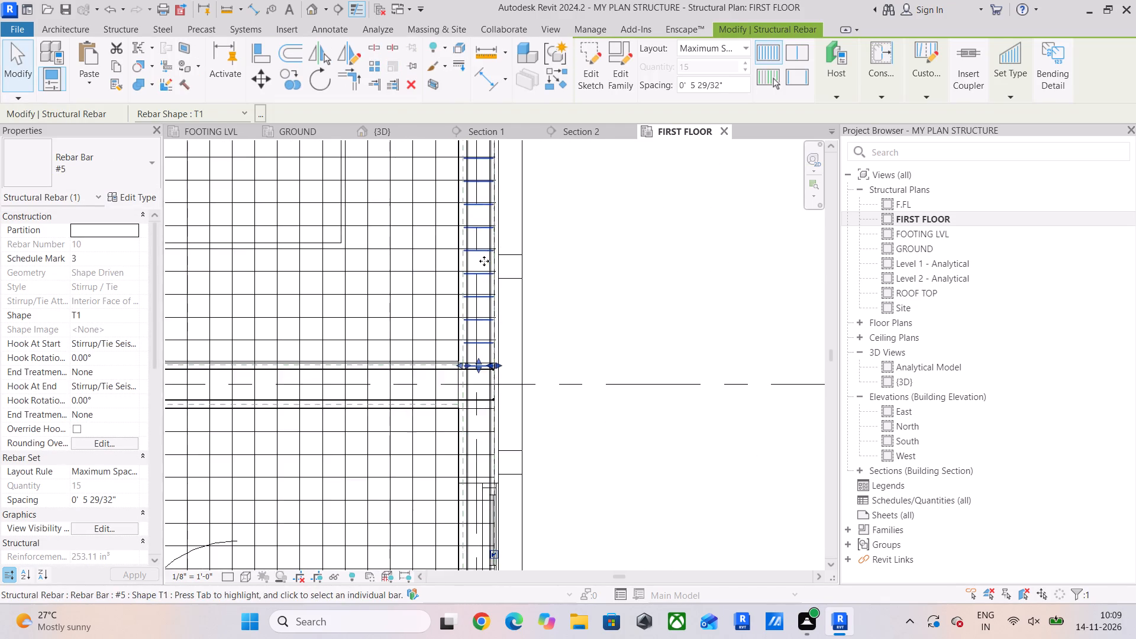
scroll(482, 335, up, 10)
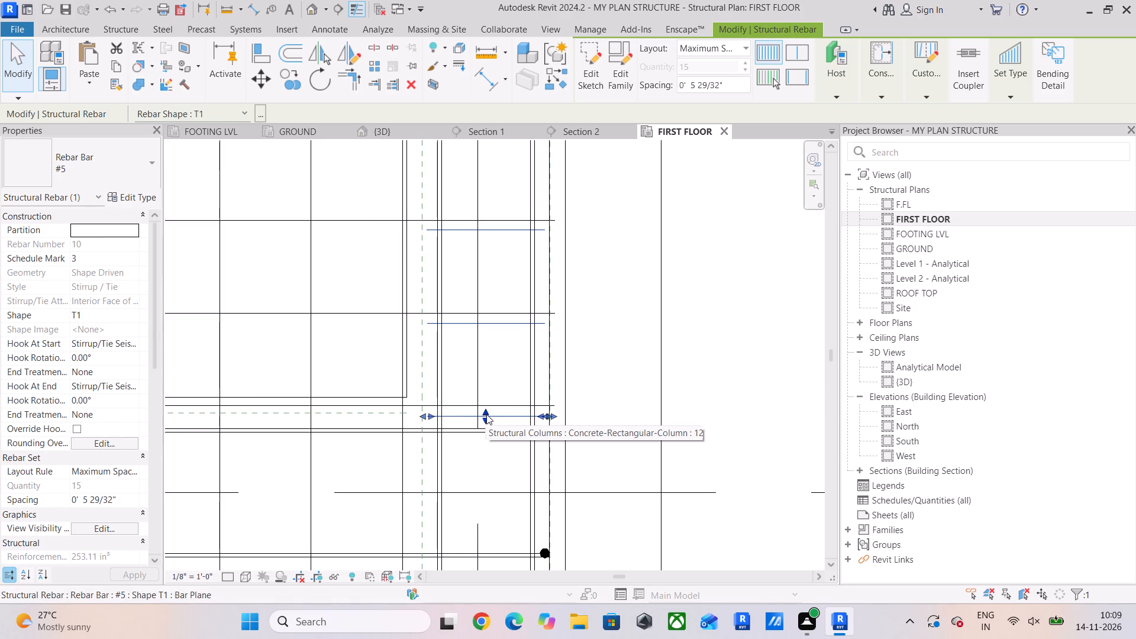
drag(485, 409, 485, 404)
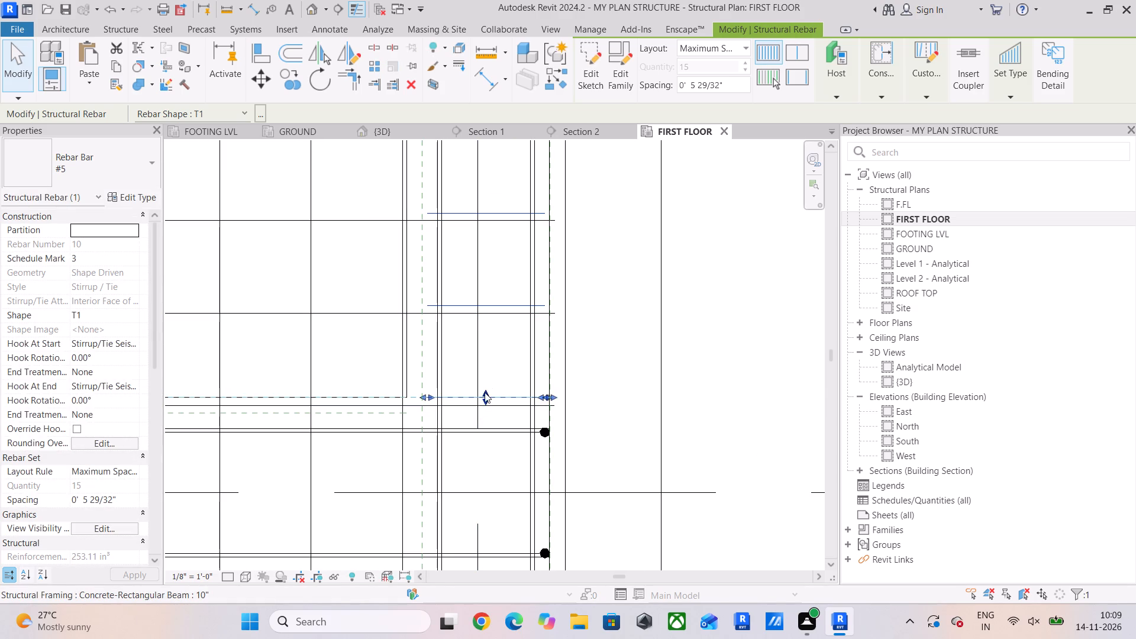
drag(485, 392, 488, 314)
click(509, 364)
Extend the lower end of the #5 stirrup set in the right edge's second-lowest beam segment down toward its lower column.
scroll(508, 331, down, 8)
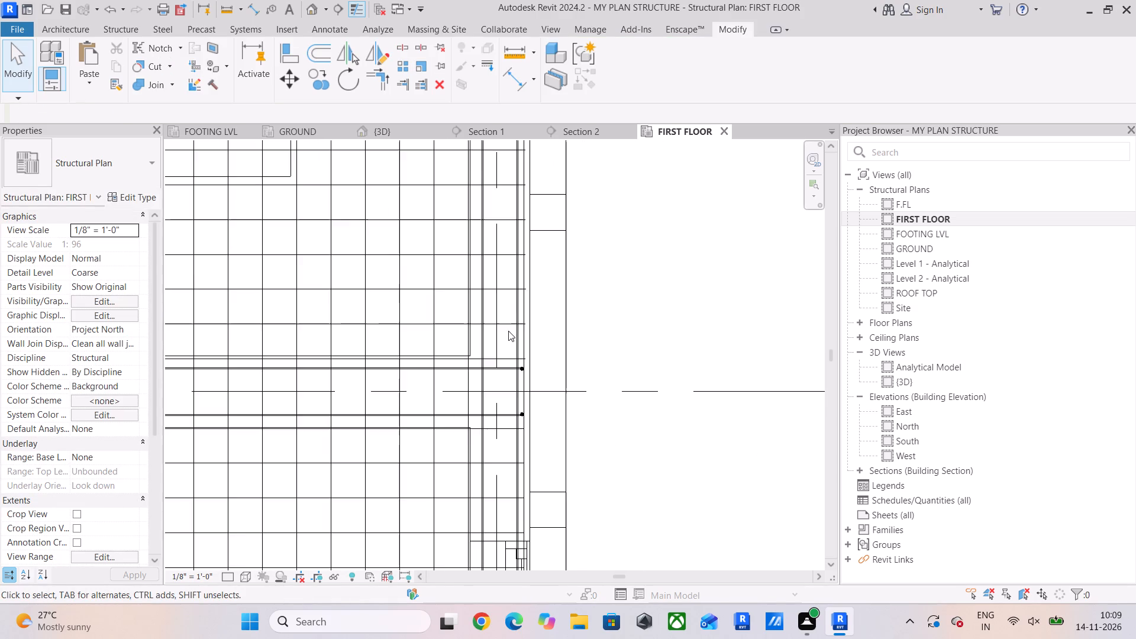
middle_drag(509, 333, 494, 253)
middle_drag(490, 415, 490, 299)
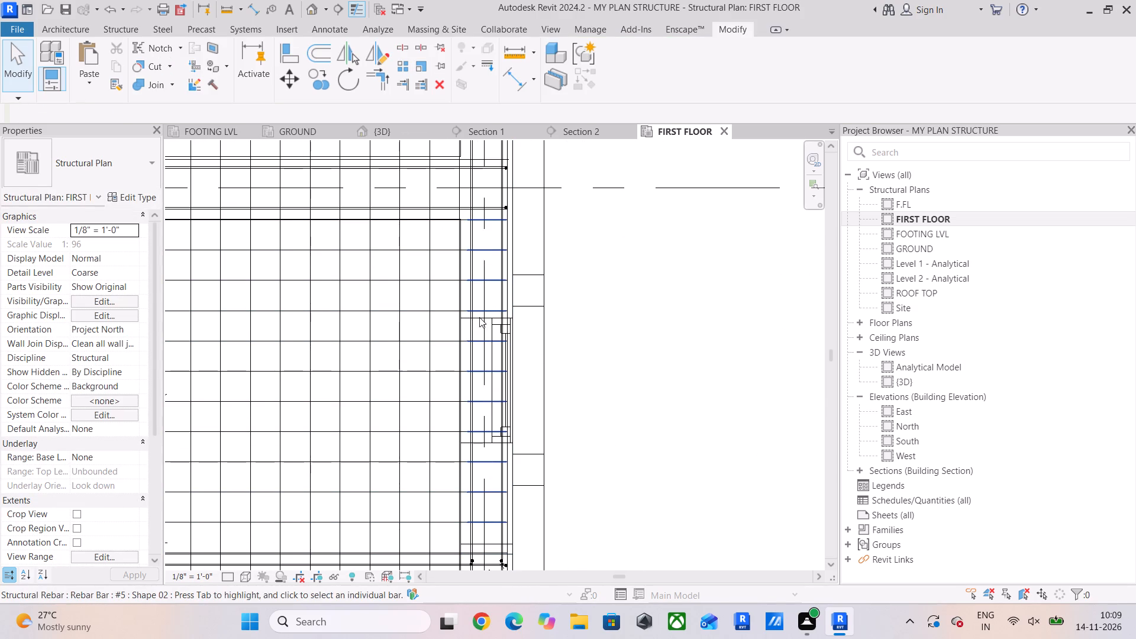
scroll(482, 317, down, 3)
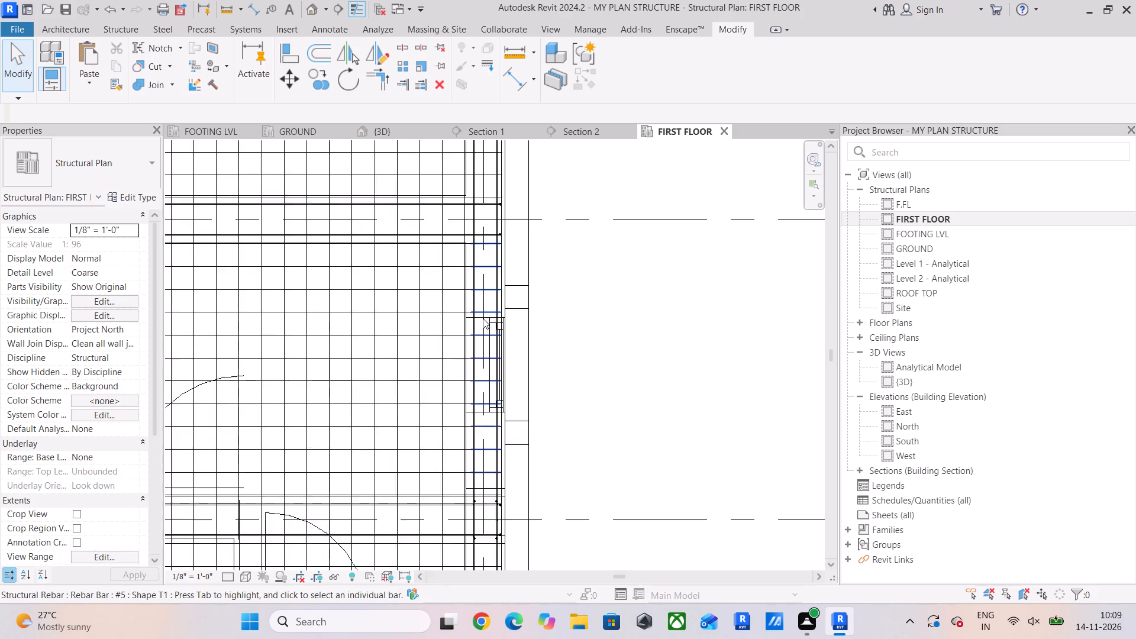
middle_drag(484, 320, 493, 213)
scroll(488, 375, up, 4)
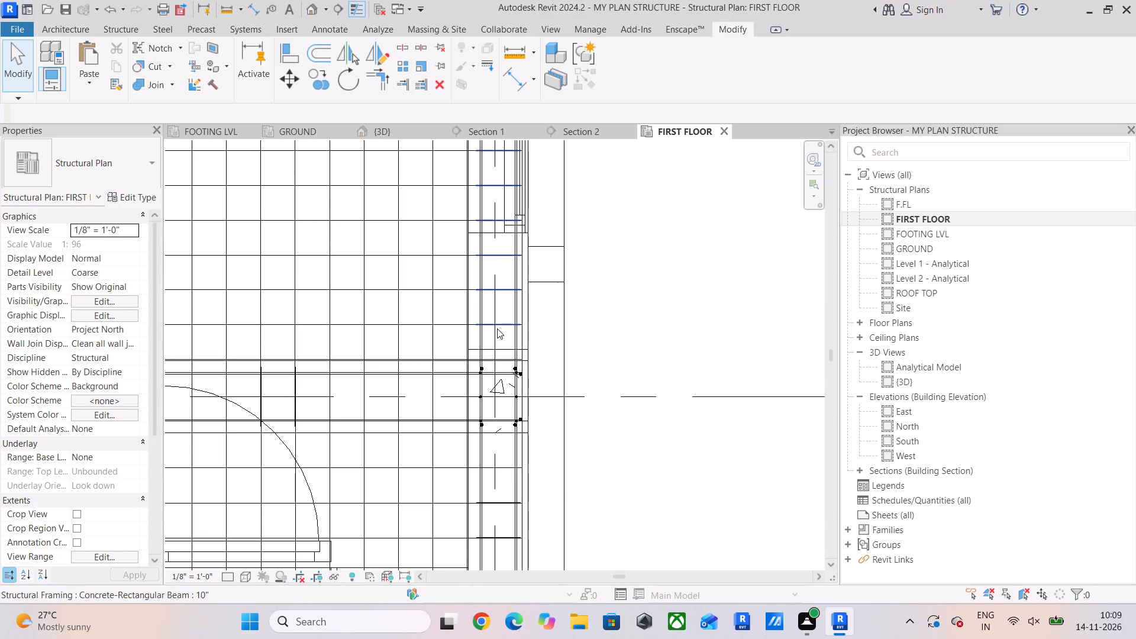
scroll(690, 390, down, 2)
middle_drag(688, 392, 626, 279)
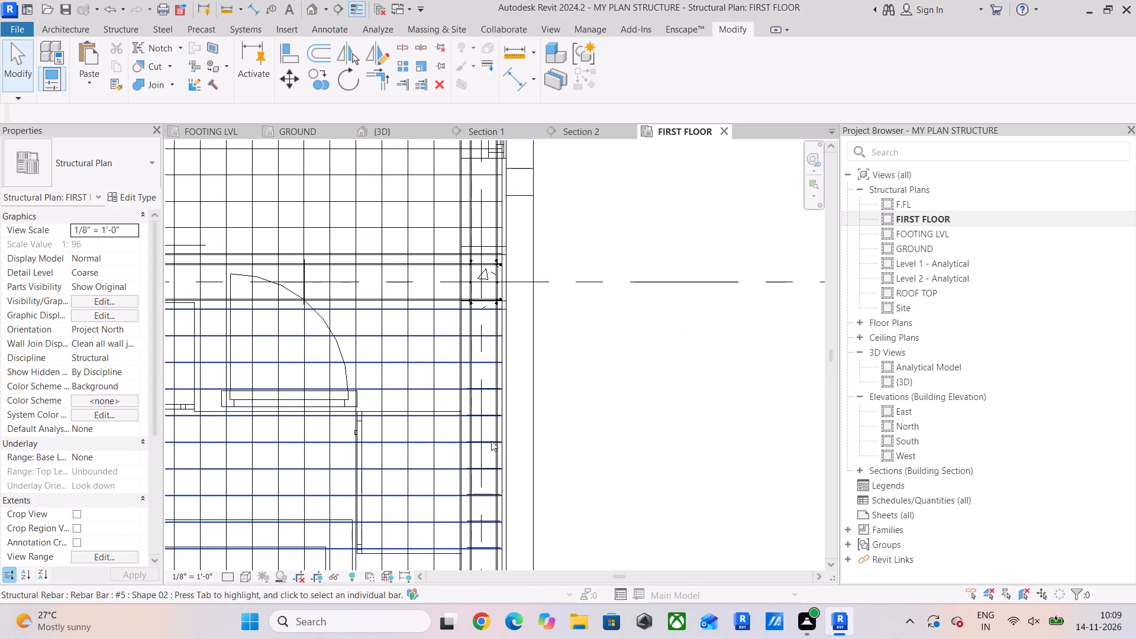
click(485, 440)
scroll(540, 447, down, 3)
middle_drag(544, 447, 524, 191)
scroll(487, 304, up, 5)
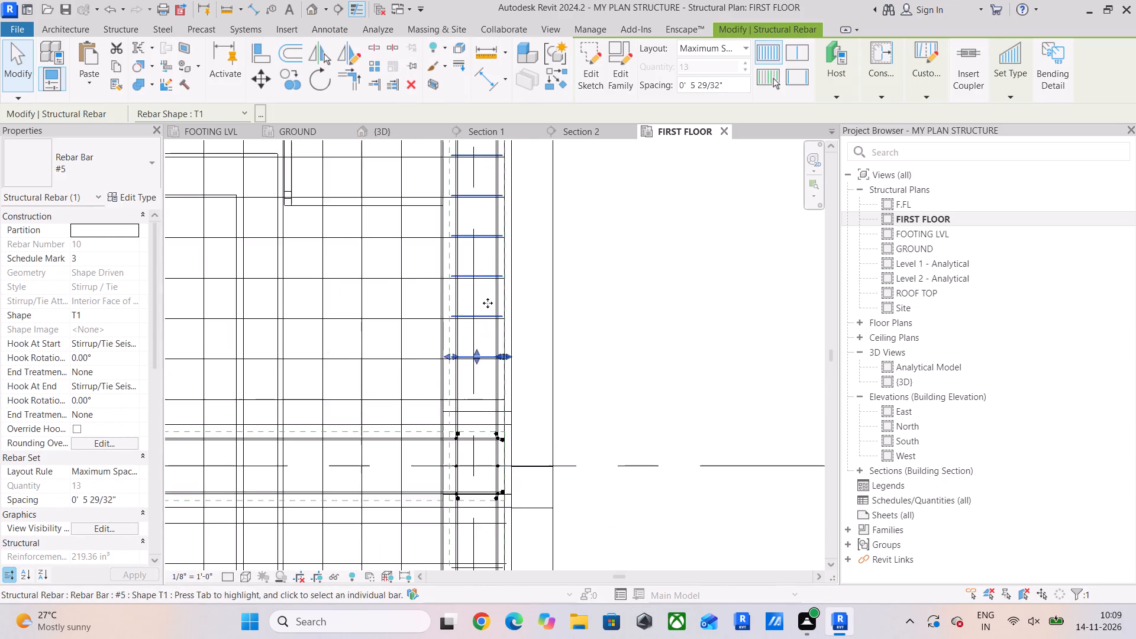
scroll(488, 303, up, 5)
drag(479, 358, 468, 425)
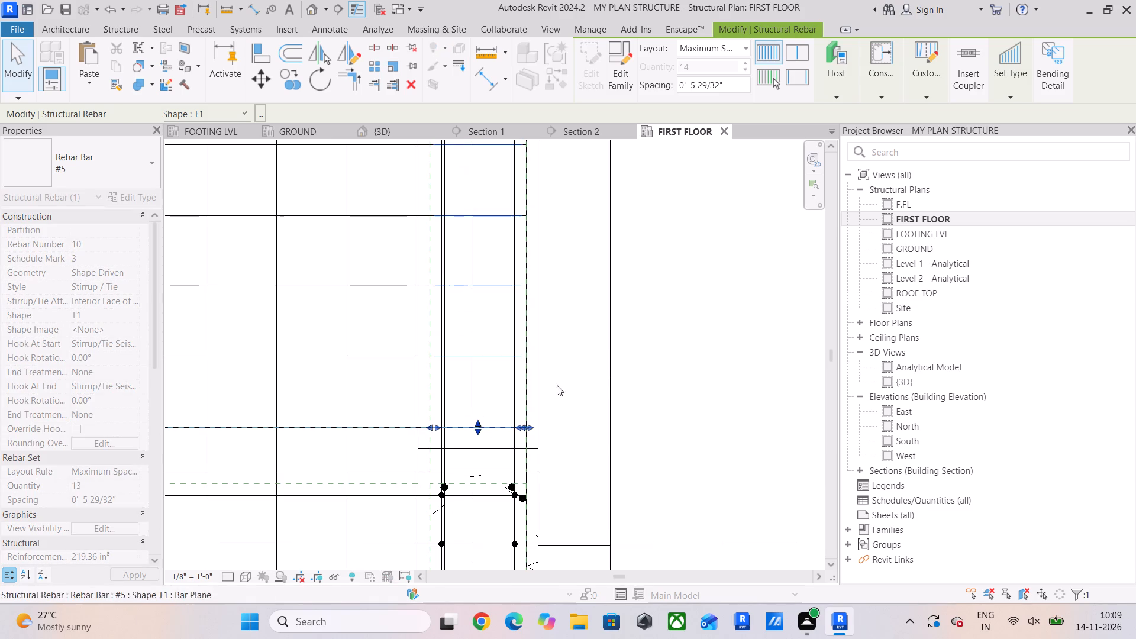
Extend the #5 stirrup set of the right edge's lowest beam segment up toward its upper column and nudge its lower end down.
scroll(651, 347, down, 4)
middle_drag(651, 347, 622, 201)
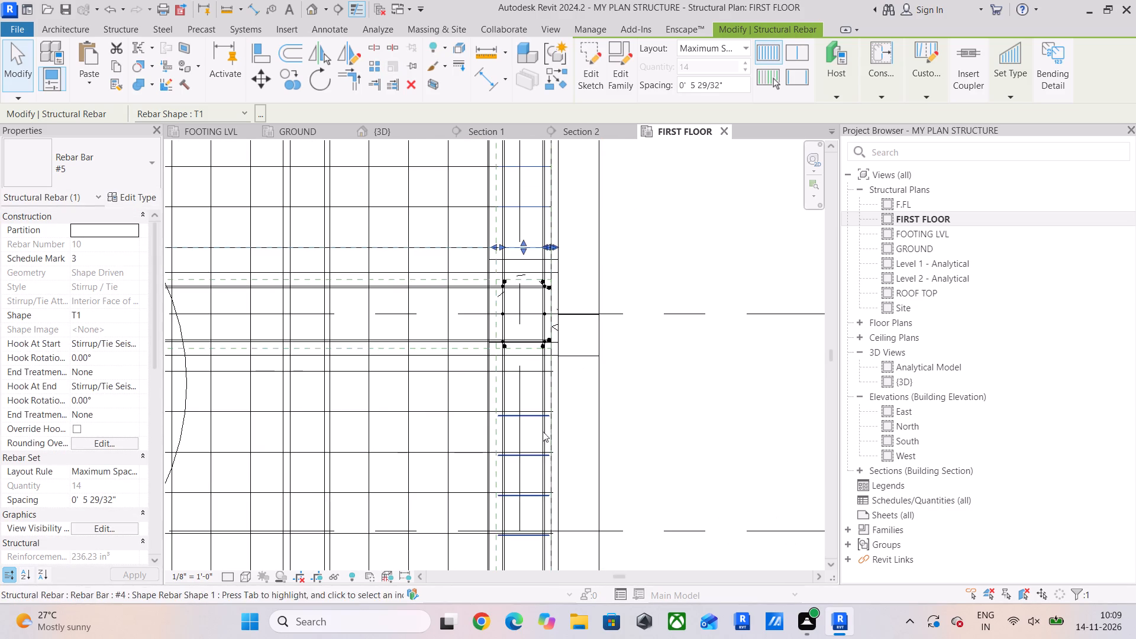
click(517, 419)
drag(522, 413, 525, 373)
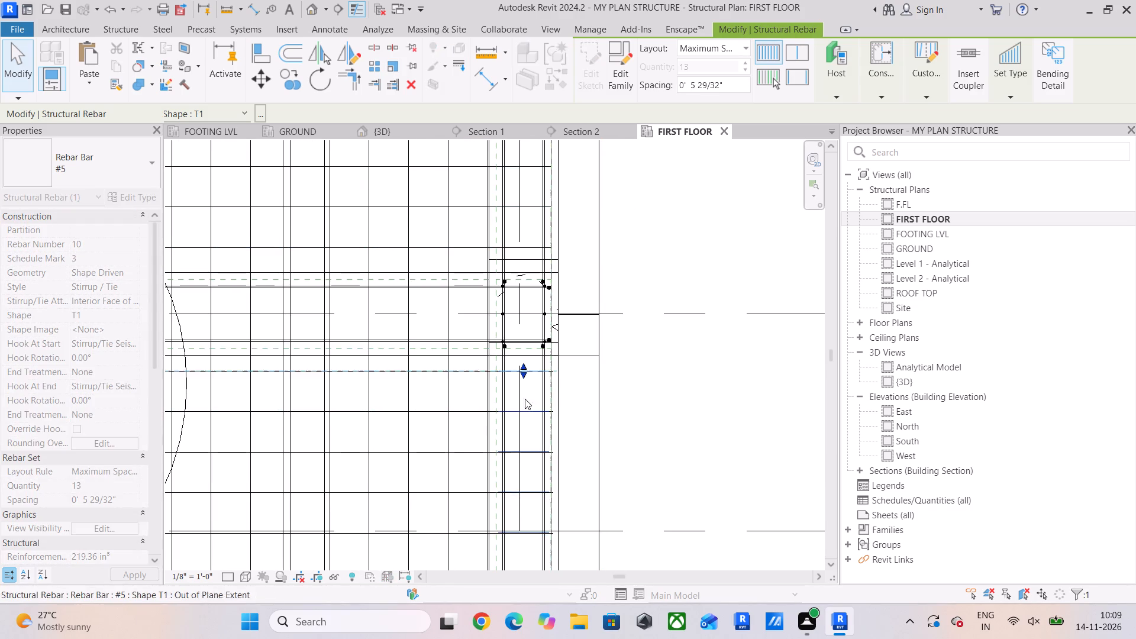
middle_drag(525, 407, 530, 243)
middle_drag(517, 408, 527, 121)
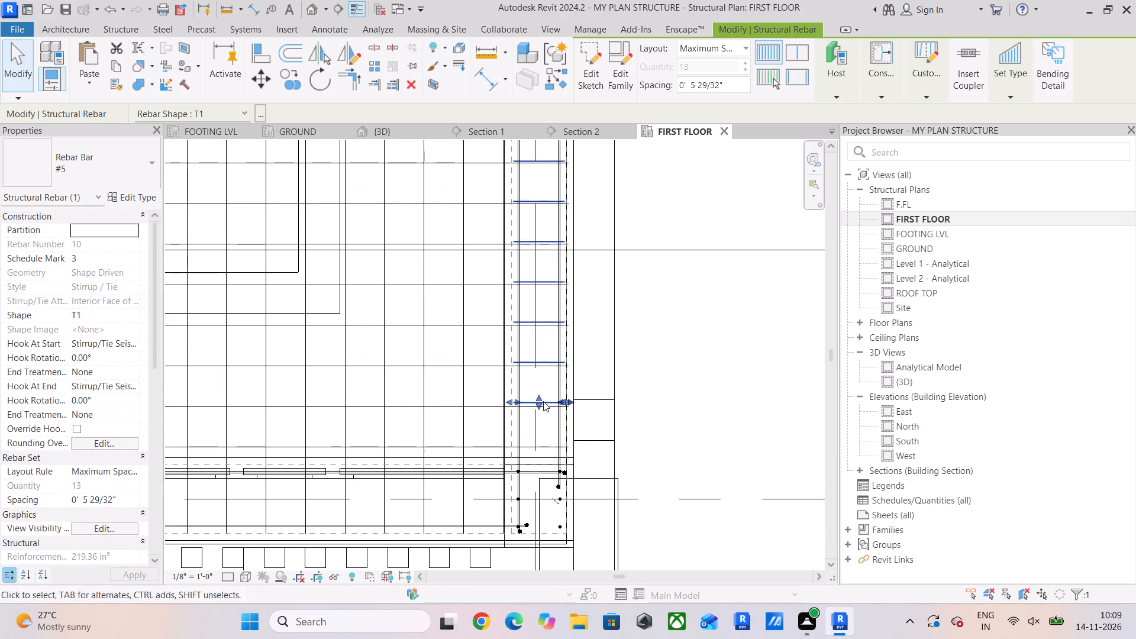
scroll(541, 404, up, 5)
drag(535, 401, 536, 408)
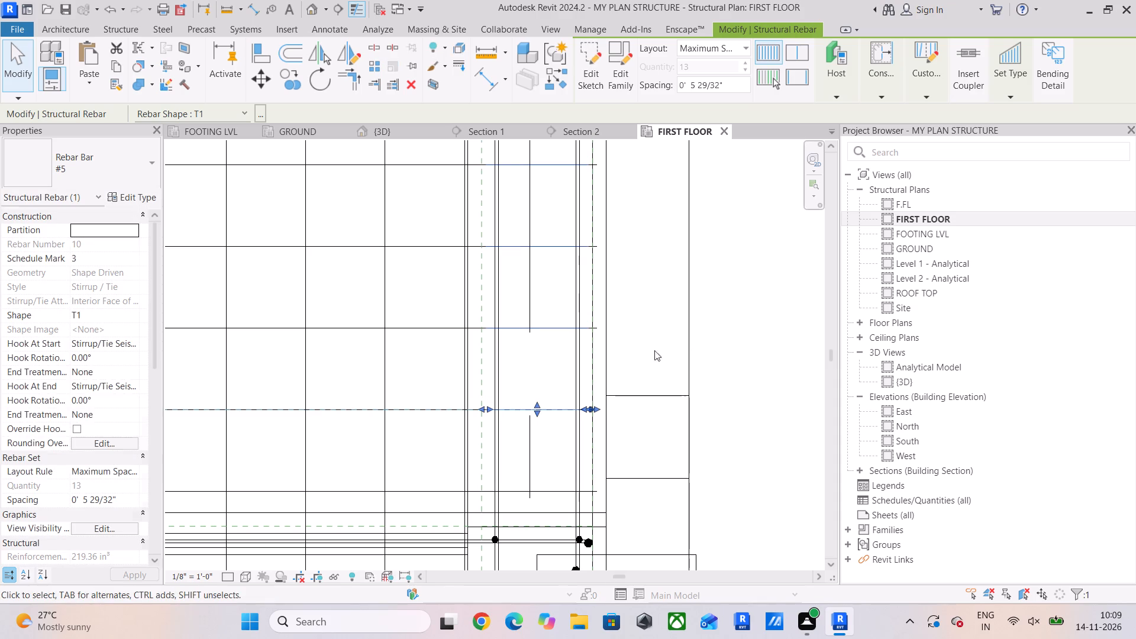
Align the right #5 bars' lower end with the left #5 bars' lower end at the bottom corner column of the right edge beam.
scroll(670, 288, down, 3)
middle_drag(670, 291, 608, 67)
scroll(512, 309, up, 5)
middle_drag(518, 312, 511, 360)
middle_drag(620, 341, 564, 383)
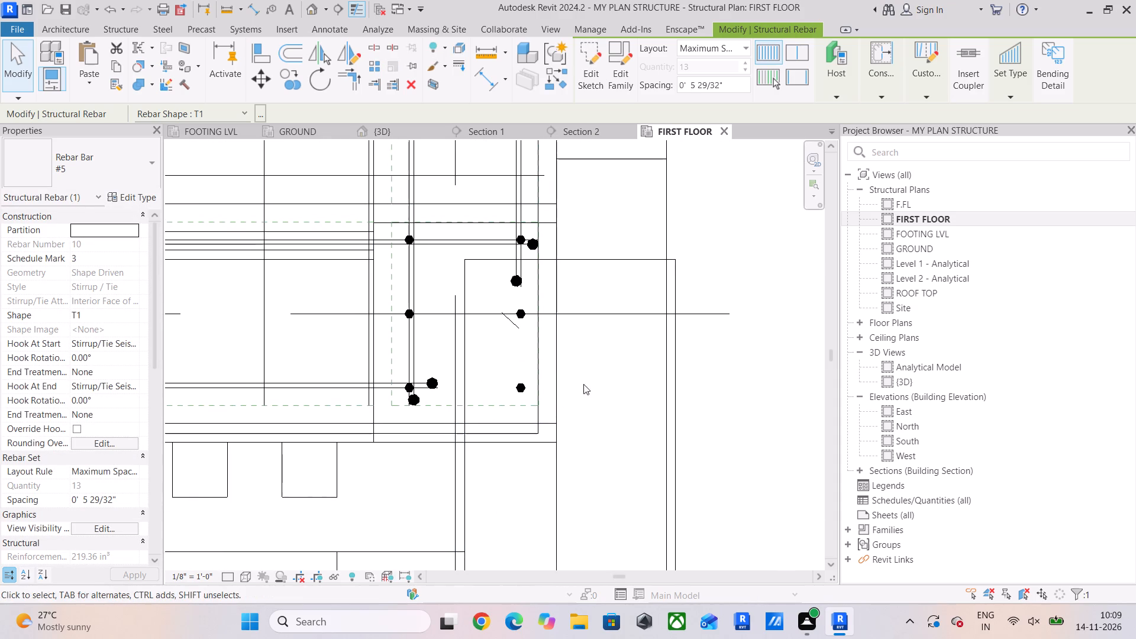
click(600, 362)
click(289, 65)
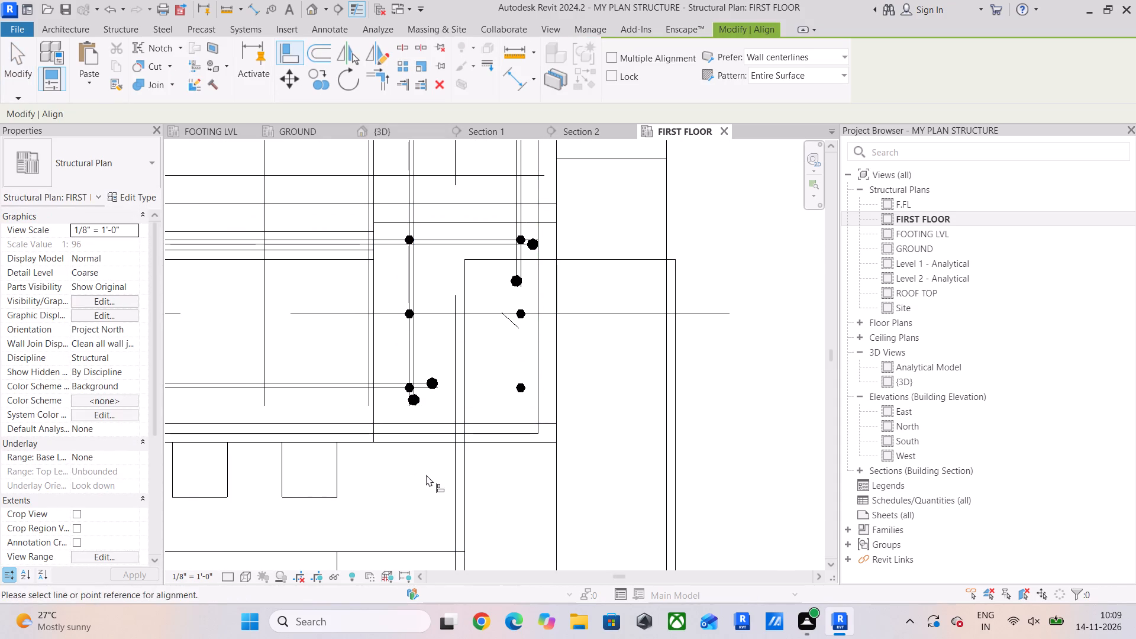
click(419, 409)
click(510, 283)
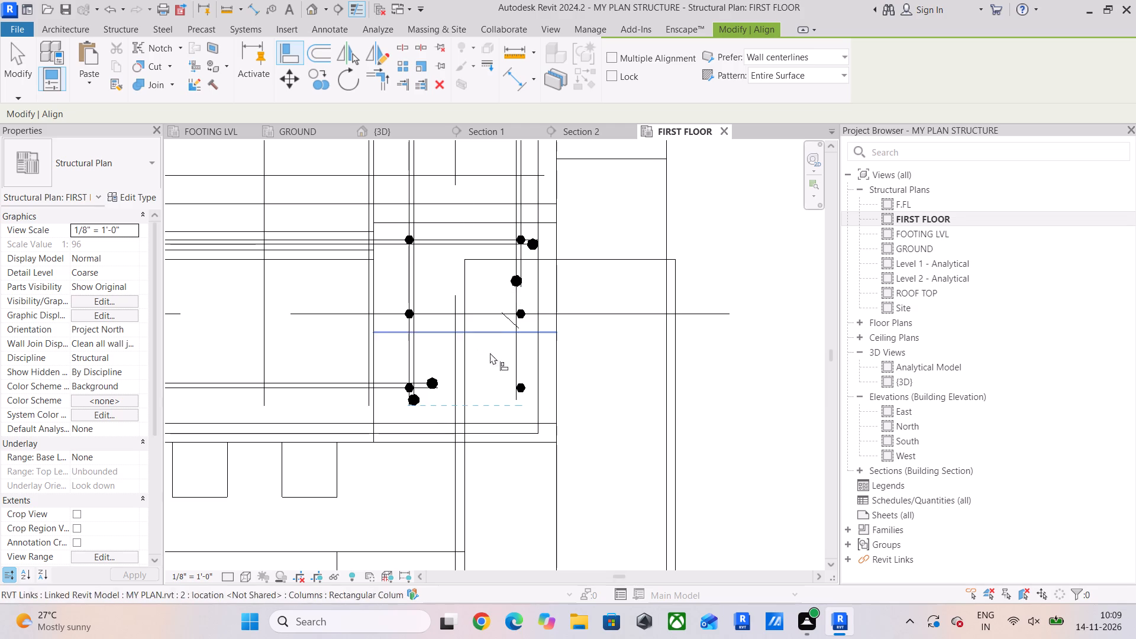
drag(421, 406, 430, 398)
click(511, 289)
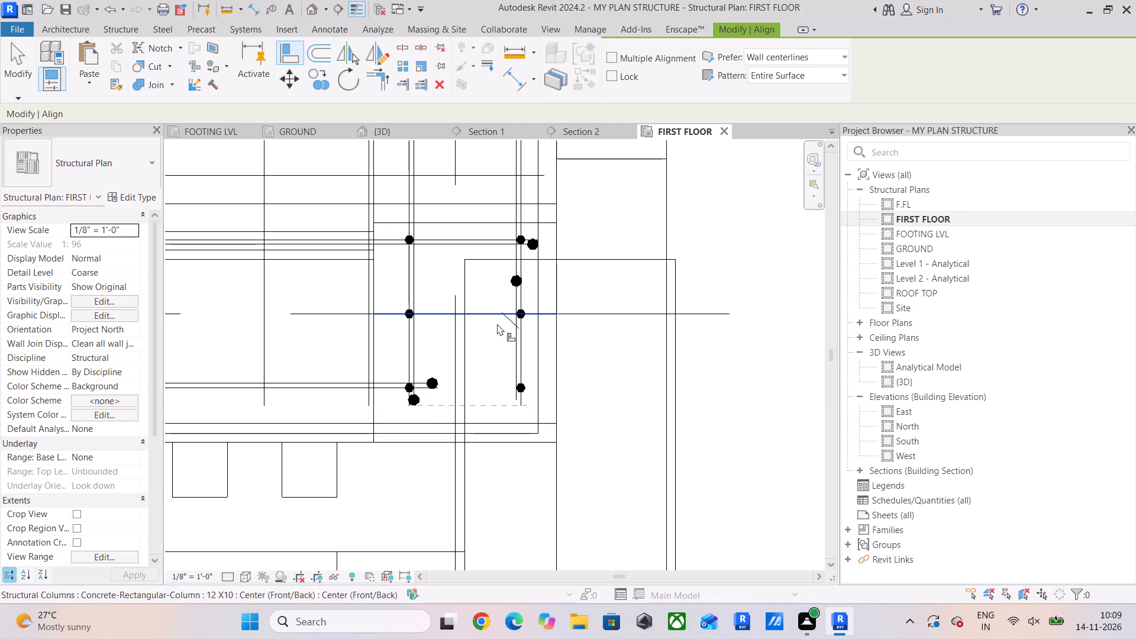
drag(417, 402, 424, 397)
click(515, 289)
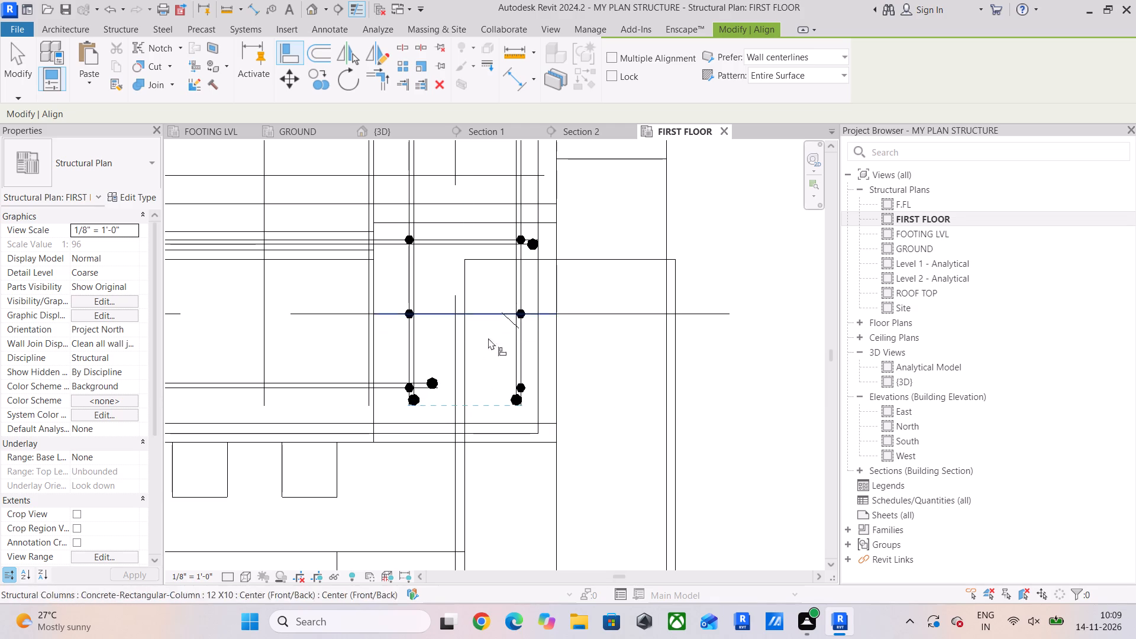
Align the right end of the bottom beam's lower #5 bars with its upper #5 bars' right end at this corner column.
click(538, 251)
click(440, 380)
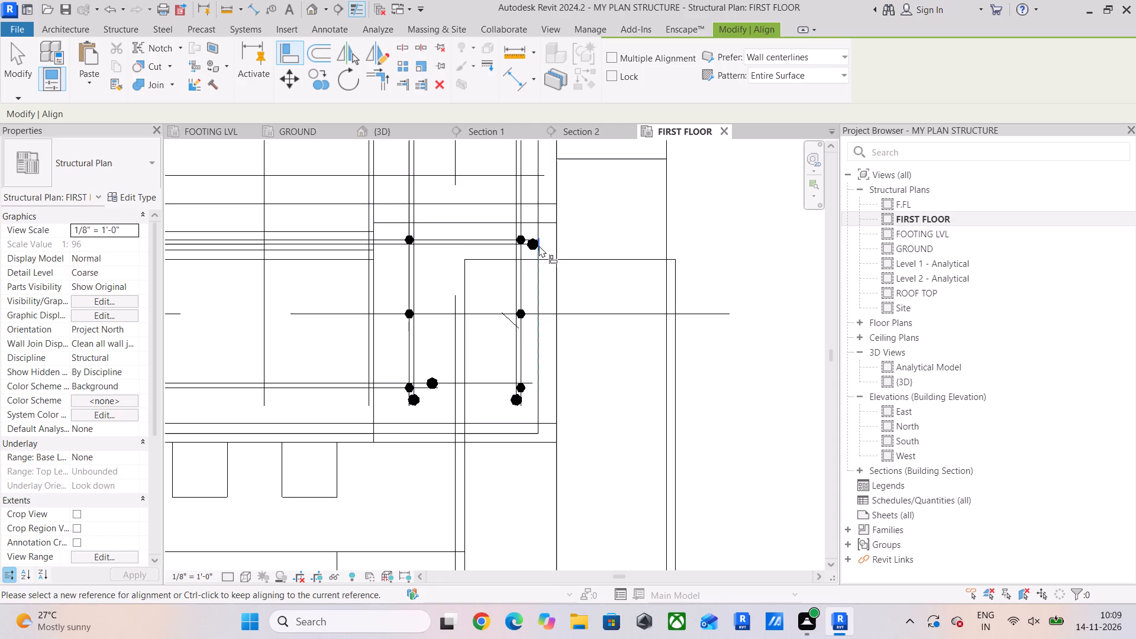
click(539, 246)
click(440, 382)
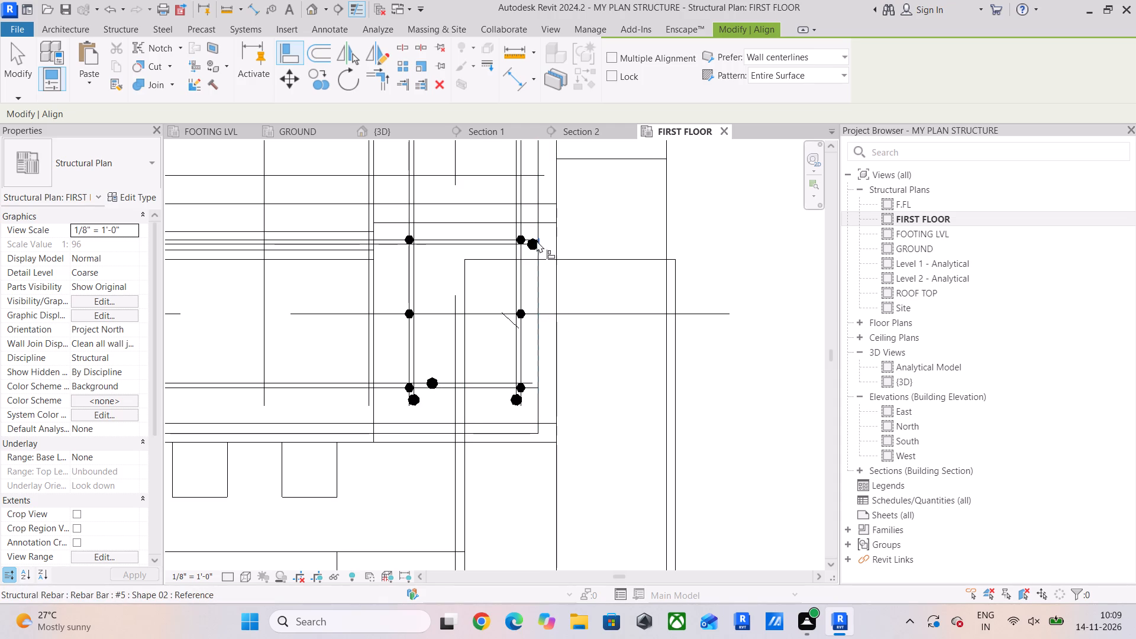
click(540, 247)
click(442, 380)
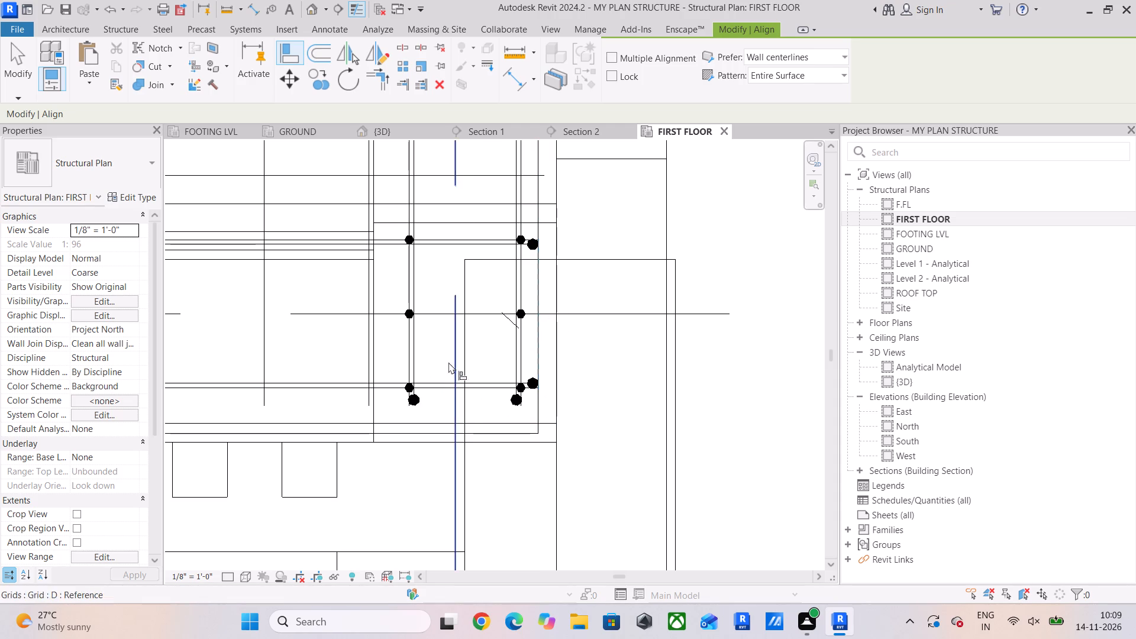
scroll(440, 351, up, 3)
scroll(441, 353, down, 2)
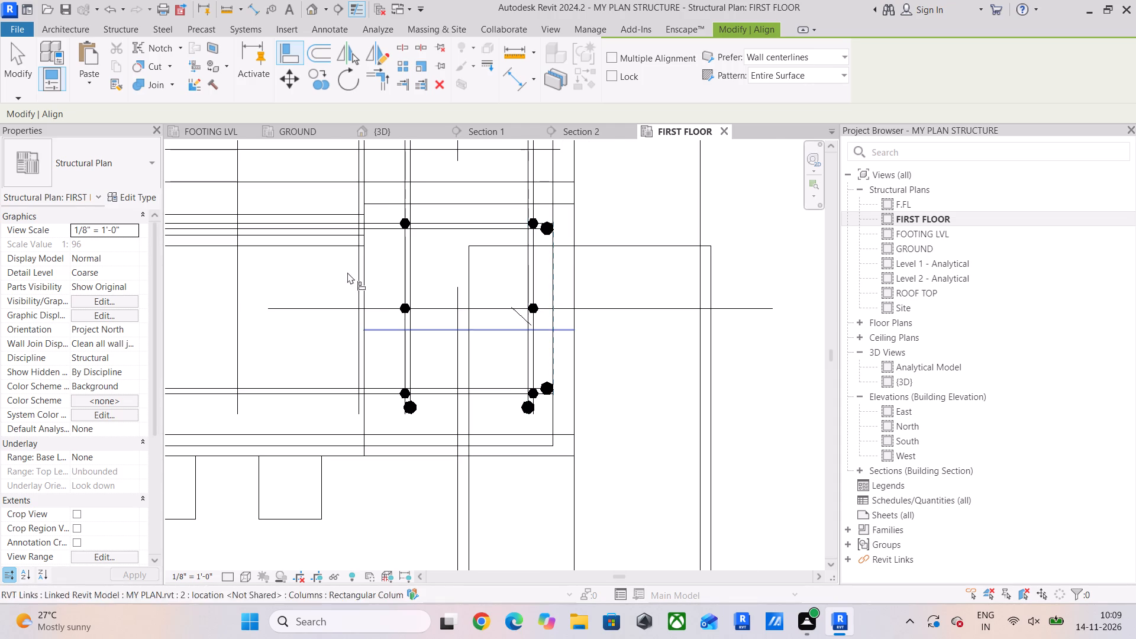
Inspect the FIRST FLOOR bottom beam reinforcement and the column junctions along the bottom and left edges.
scroll(324, 256, down, 3)
middle_drag(324, 256, 404, 358)
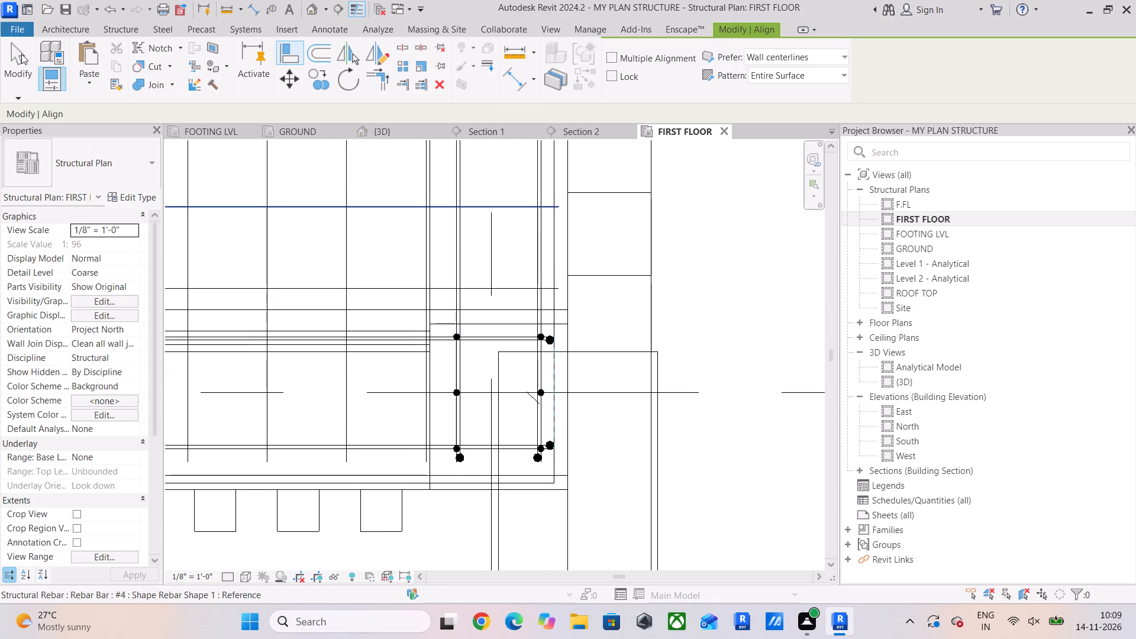
click(21, 54)
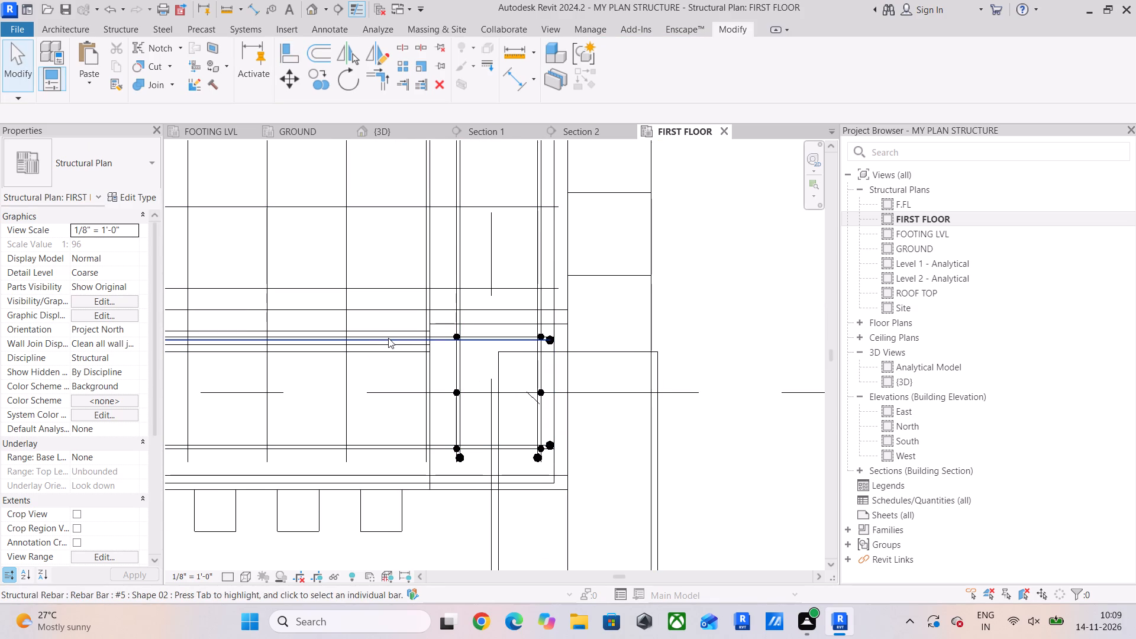
scroll(499, 414, down, 8)
middle_drag(504, 414, 701, 421)
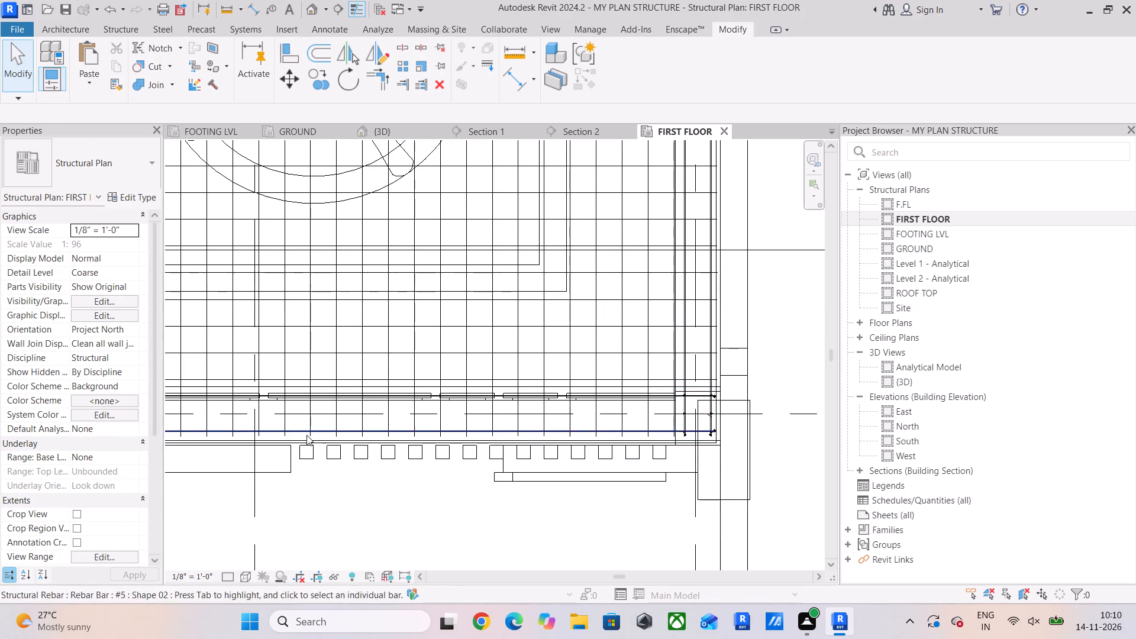
middle_drag(306, 435, 712, 410)
scroll(298, 374, up, 9)
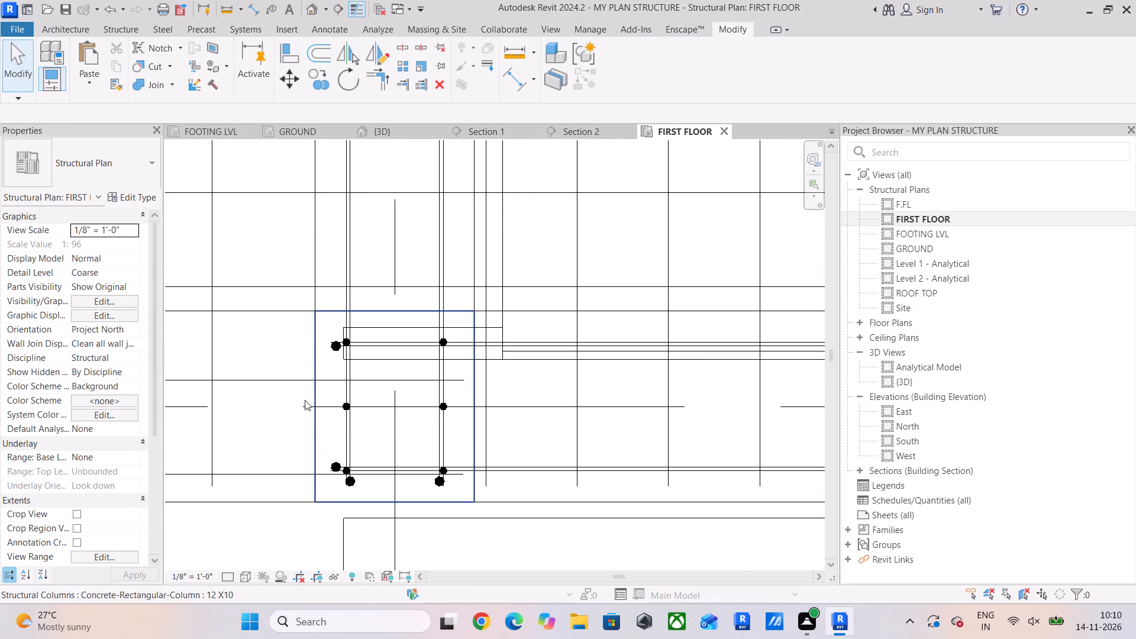
scroll(305, 400, down, 12)
middle_drag(327, 409, 682, 391)
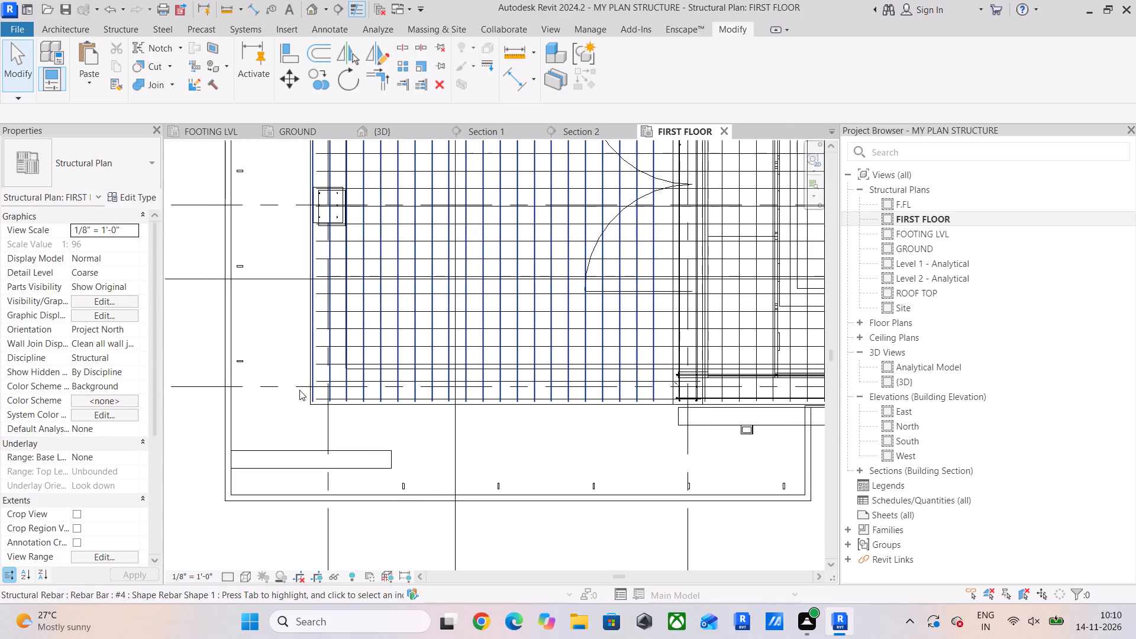
scroll(299, 390, down, 5)
middle_drag(333, 394, 324, 517)
middle_drag(350, 366, 344, 467)
scroll(304, 328, up, 10)
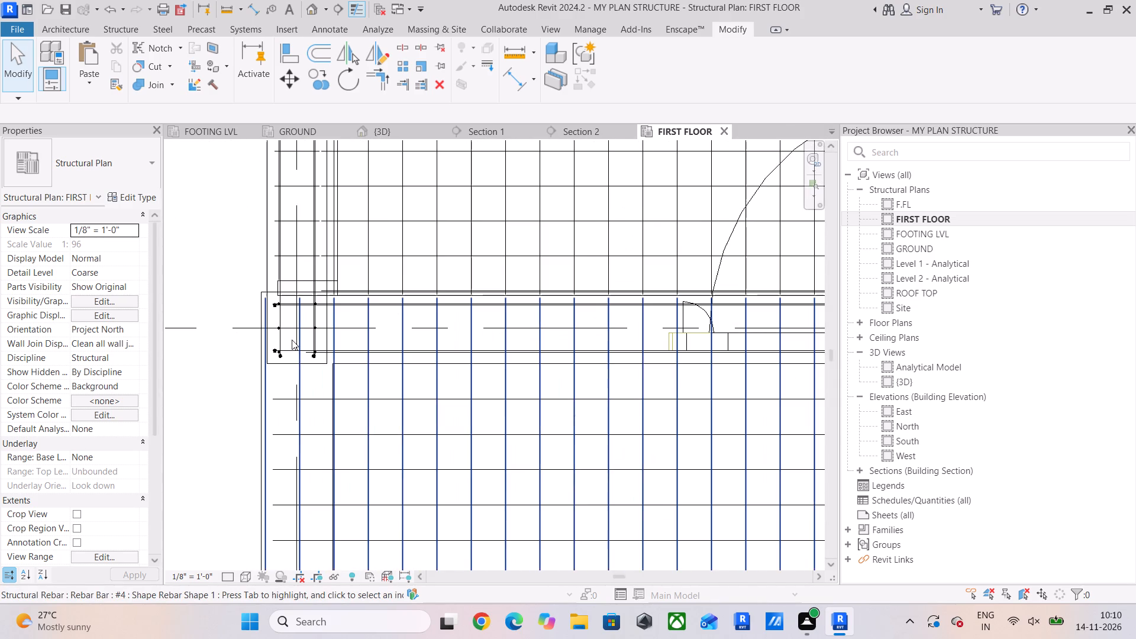
scroll(292, 340, up, 5)
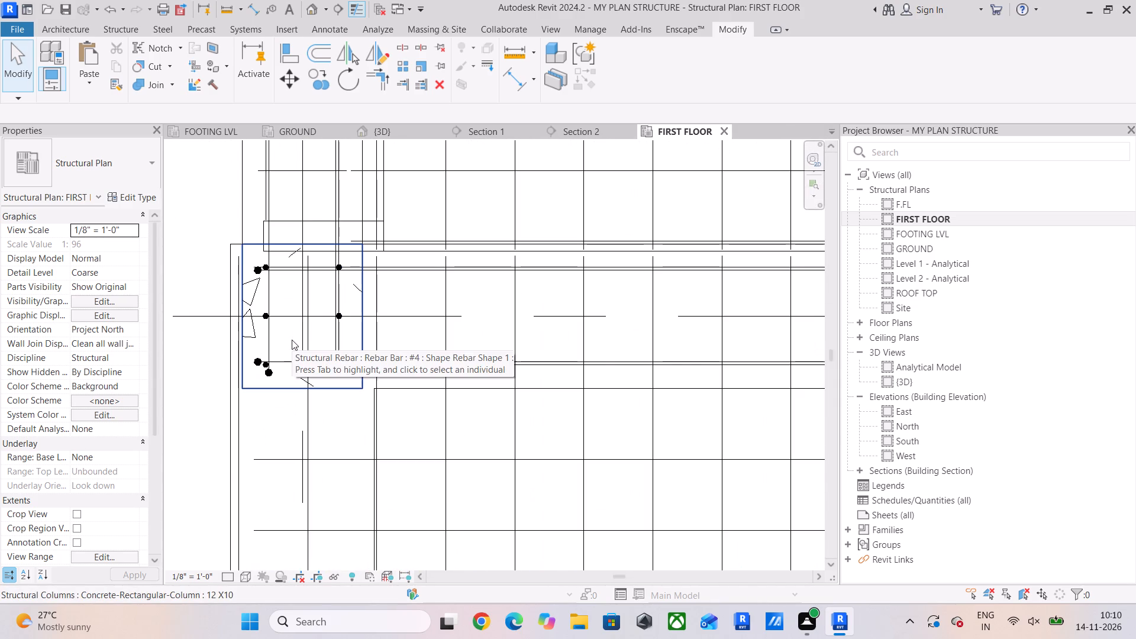
scroll(292, 340, down, 14)
middle_drag(308, 344, 332, 473)
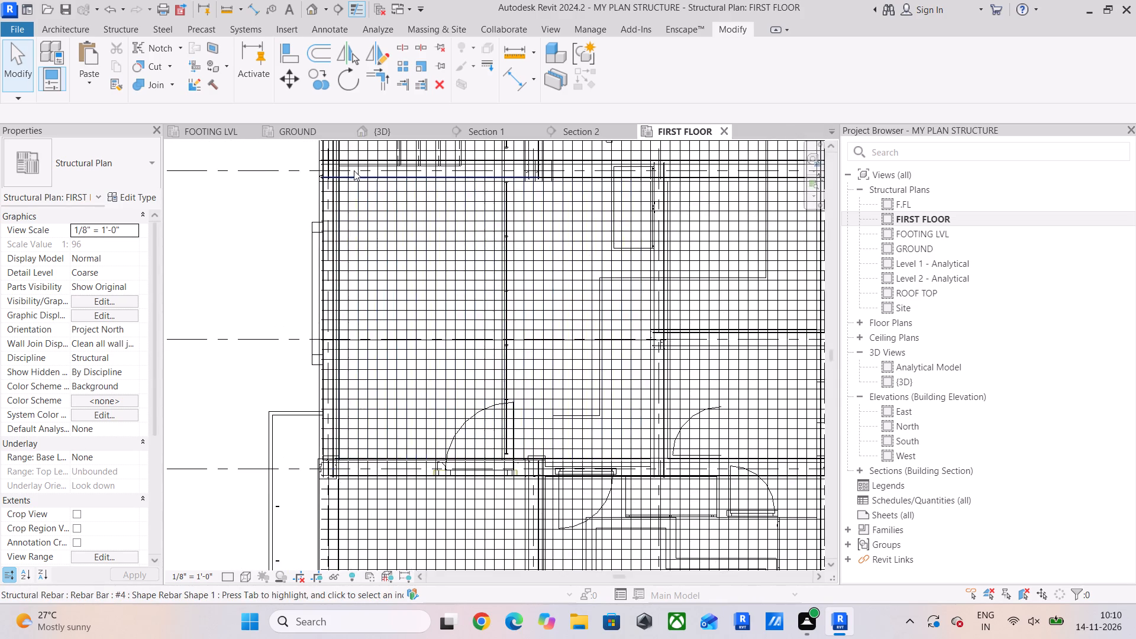
scroll(340, 144, up, 10)
scroll(312, 212, up, 4)
scroll(312, 214, down, 5)
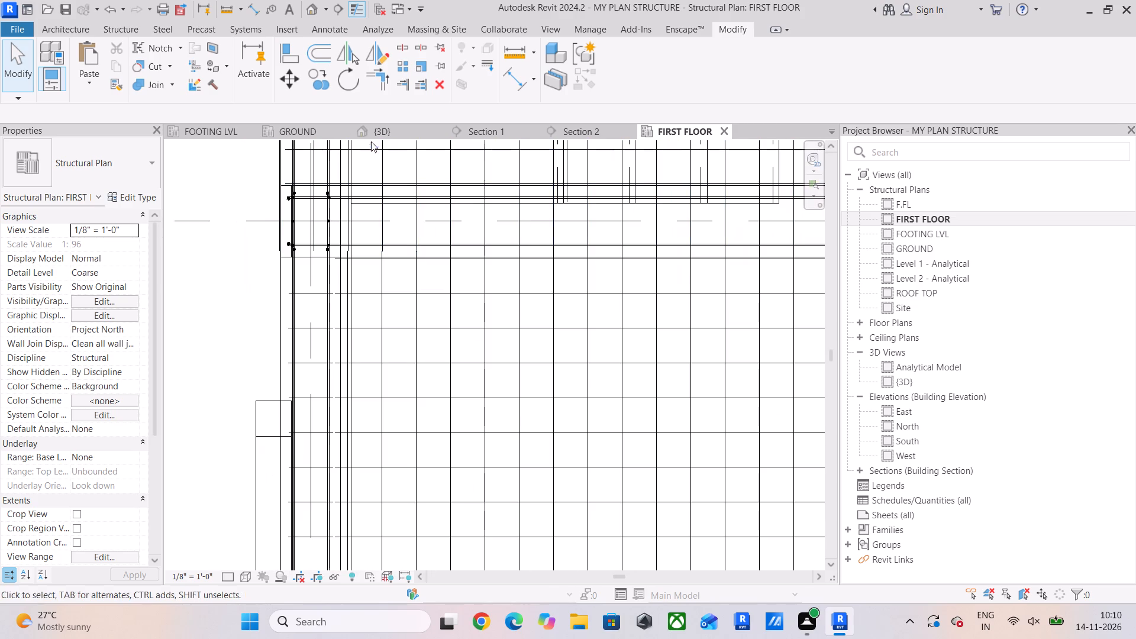
Open the ROOF TOP structural plan and set its visual style to Wireframe.
double_click(912, 289)
scroll(420, 338, down, 12)
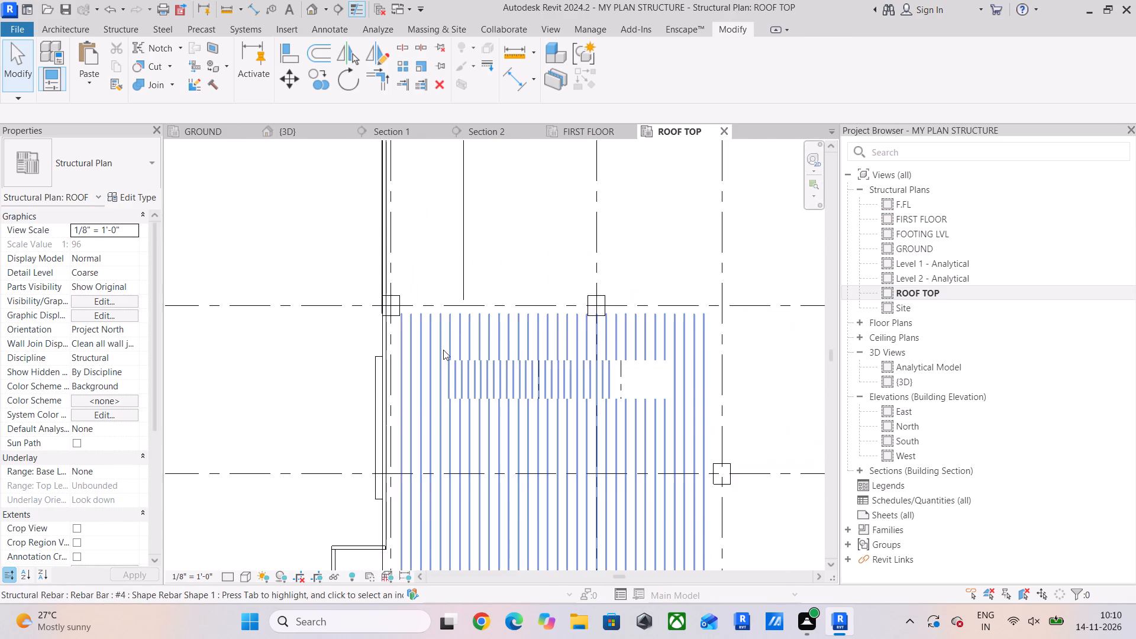
middle_drag(443, 350, 365, 186)
scroll(338, 438, down, 4)
click(241, 578)
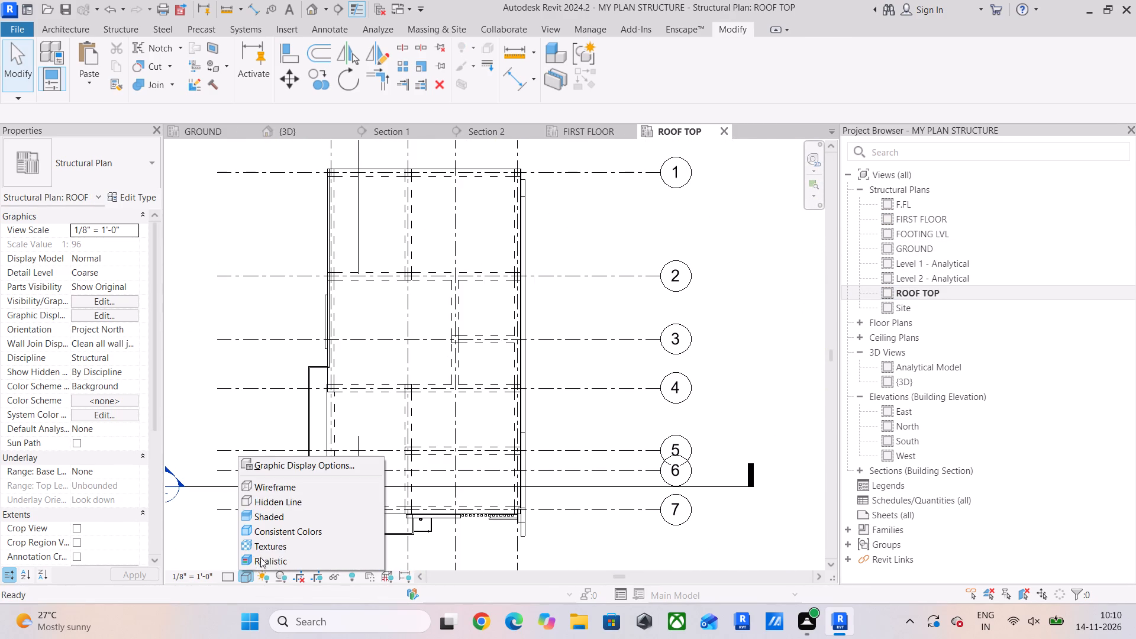
click(284, 487)
Align the left end of the bottom beam's lower #5 bars with its upper #5 bars' left end at the beam's left column.
scroll(365, 476, up, 3)
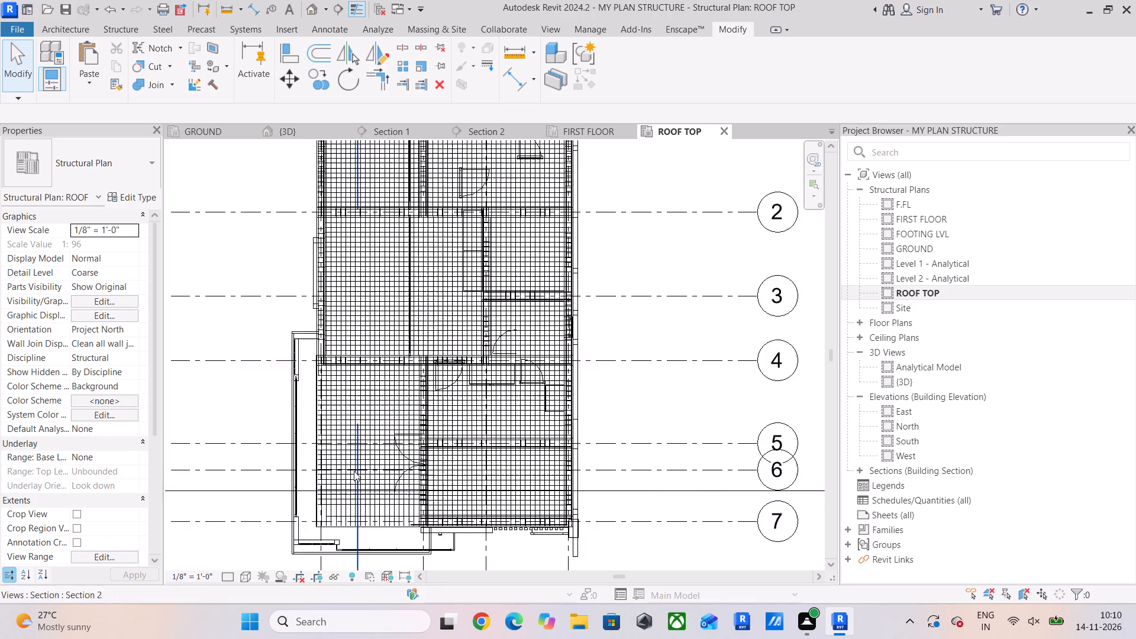
scroll(354, 471, up, 3)
middle_drag(369, 527, 259, 258)
scroll(408, 306, up, 6)
scroll(303, 272, up, 8)
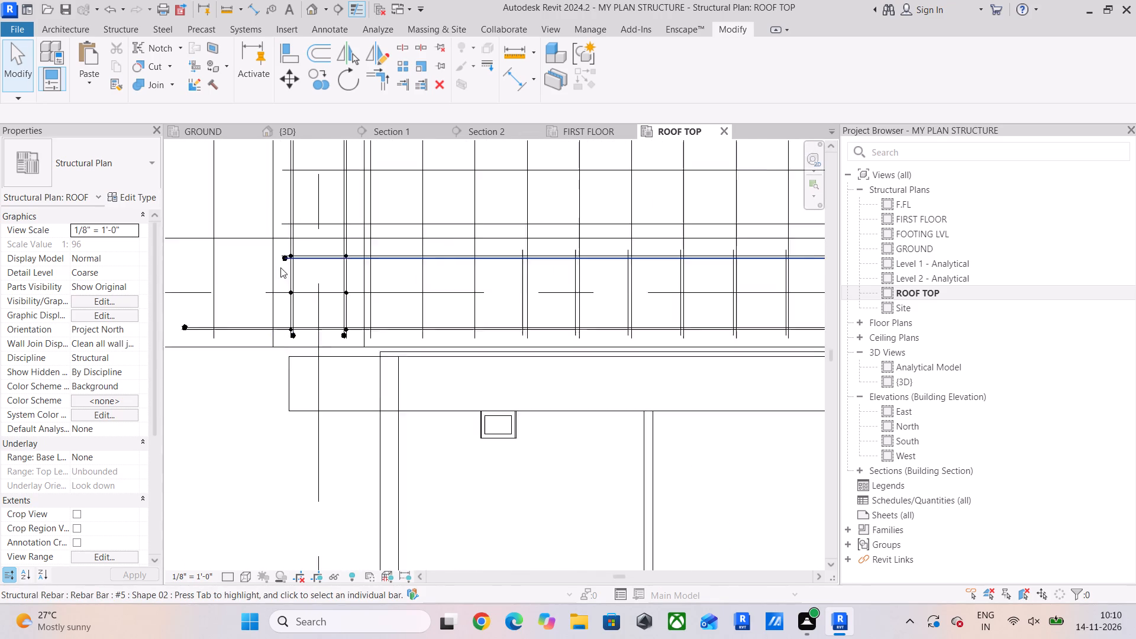
scroll(280, 267, up, 1)
middle_drag(295, 277, 304, 271)
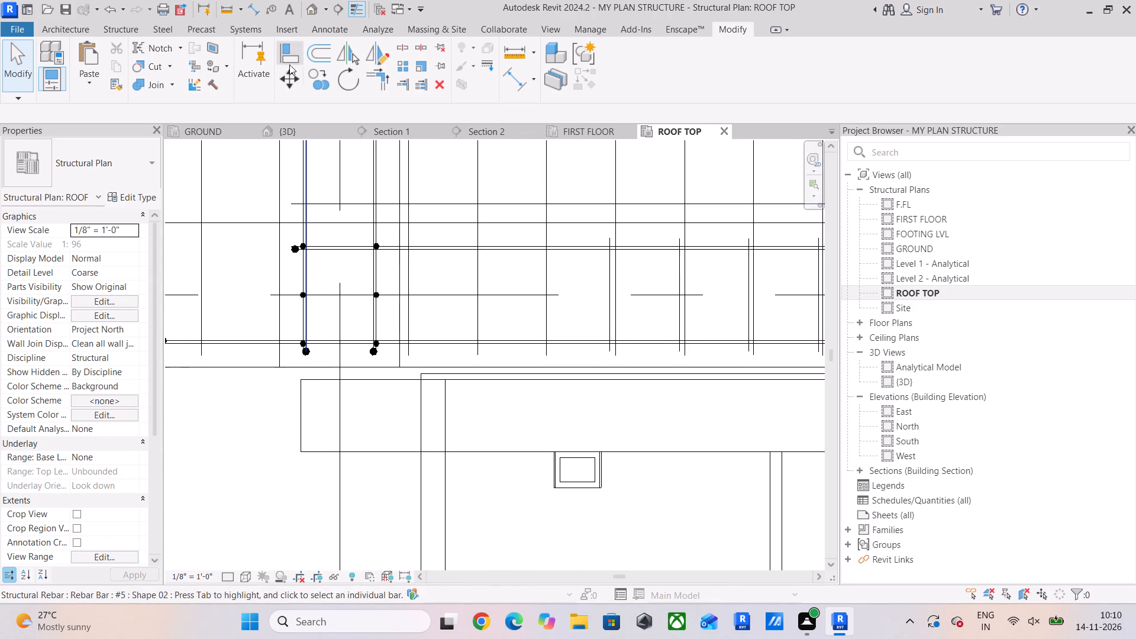
click(287, 58)
scroll(300, 280, up, 3)
click(286, 237)
middle_drag(291, 300, 519, 289)
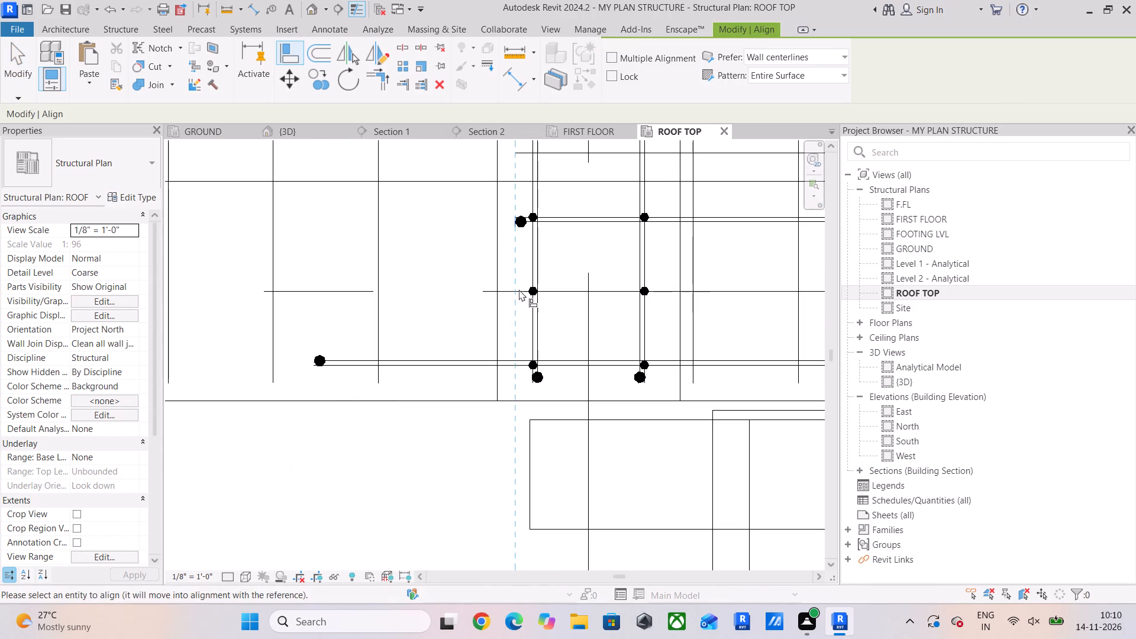
drag(315, 357, 350, 347)
click(516, 224)
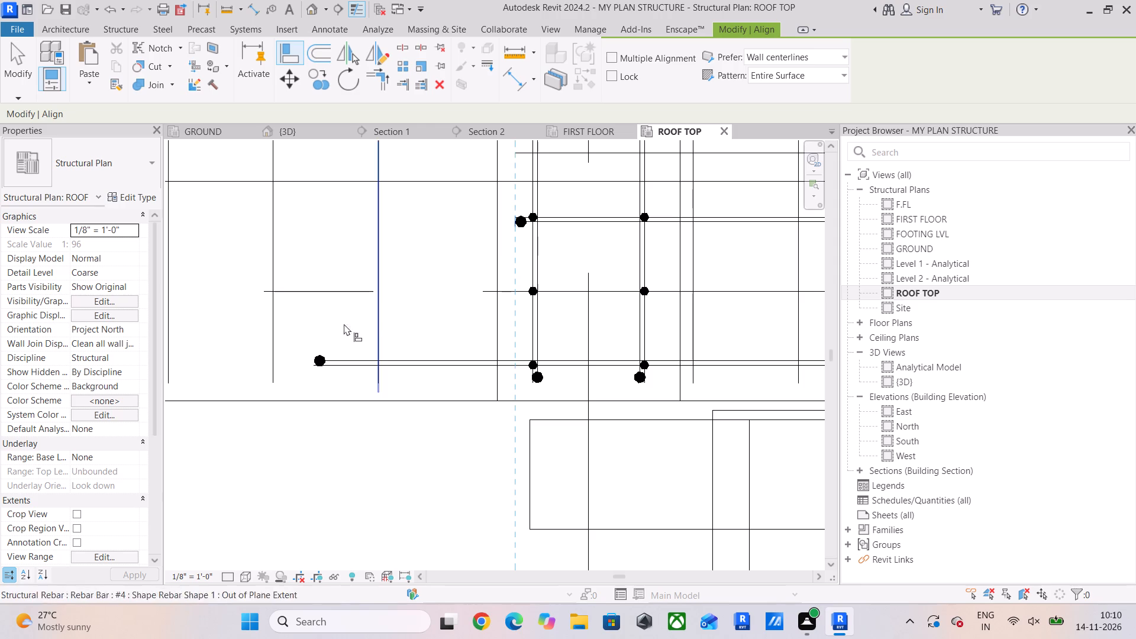
click(314, 351)
click(515, 221)
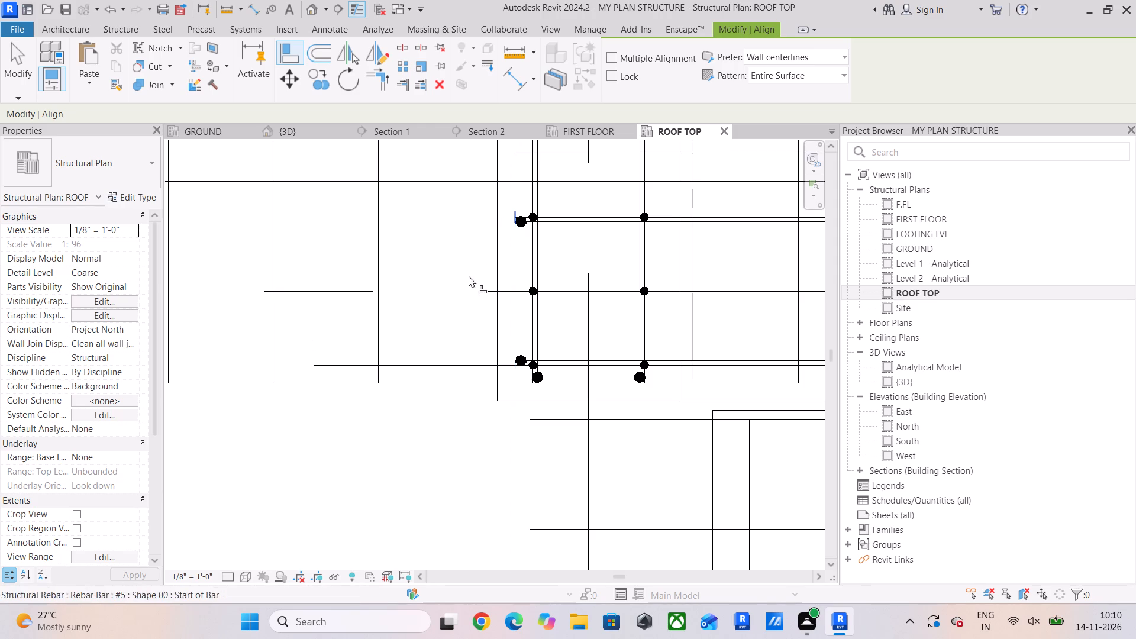
click(317, 366)
scroll(498, 341, down, 3)
middle_drag(498, 341, 430, 365)
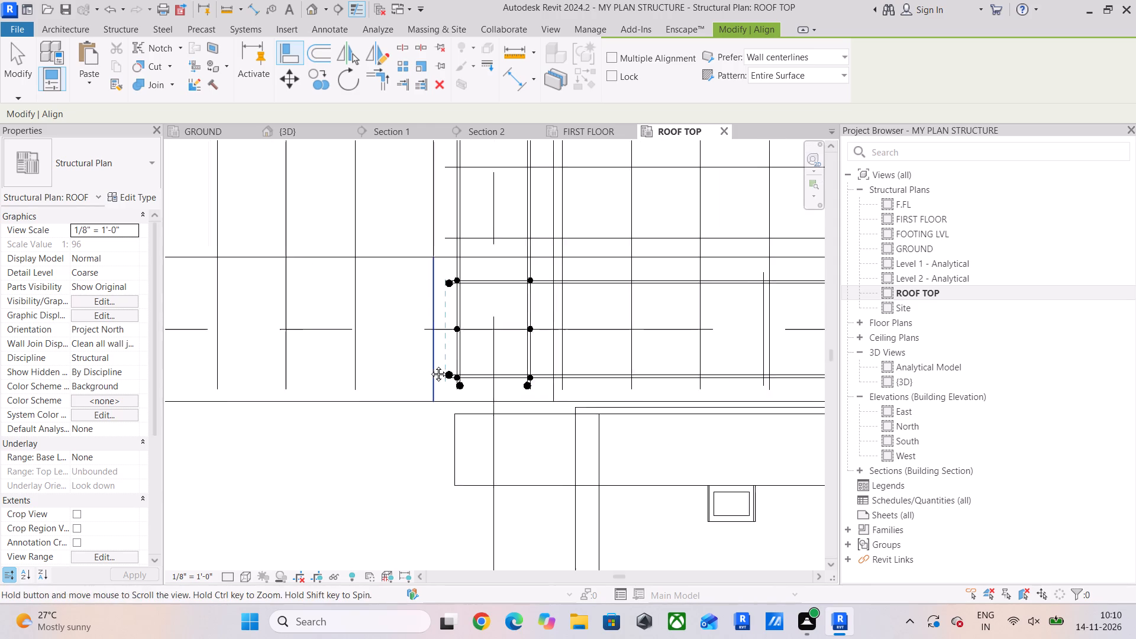
middle_drag(430, 365, 429, 366)
scroll(502, 353, down, 7)
middle_drag(588, 352, 262, 384)
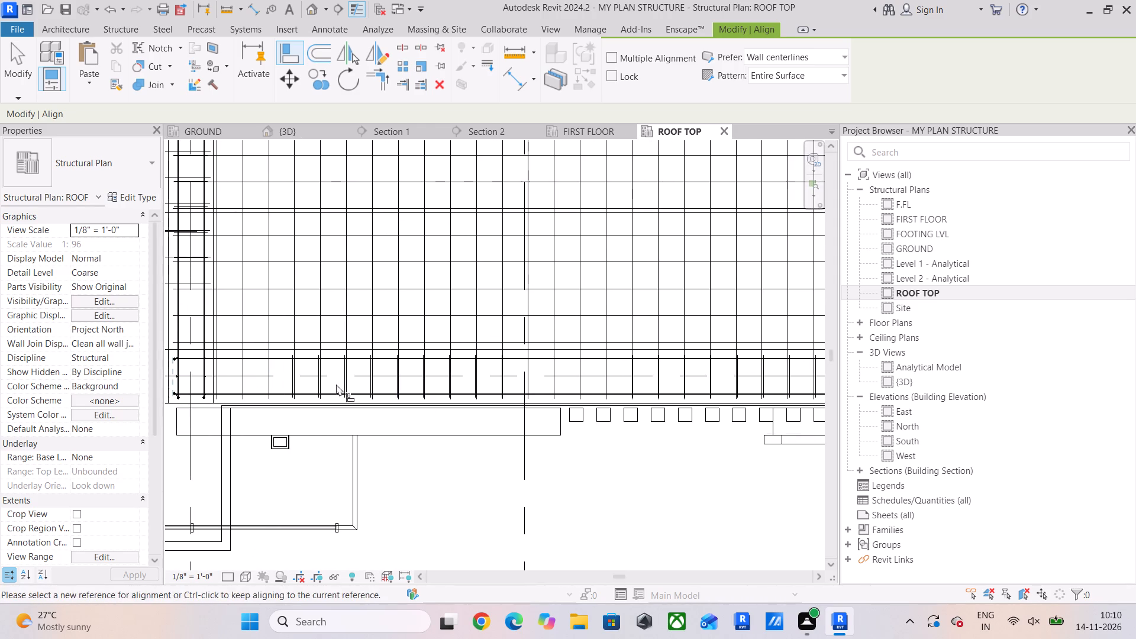
click(16, 64)
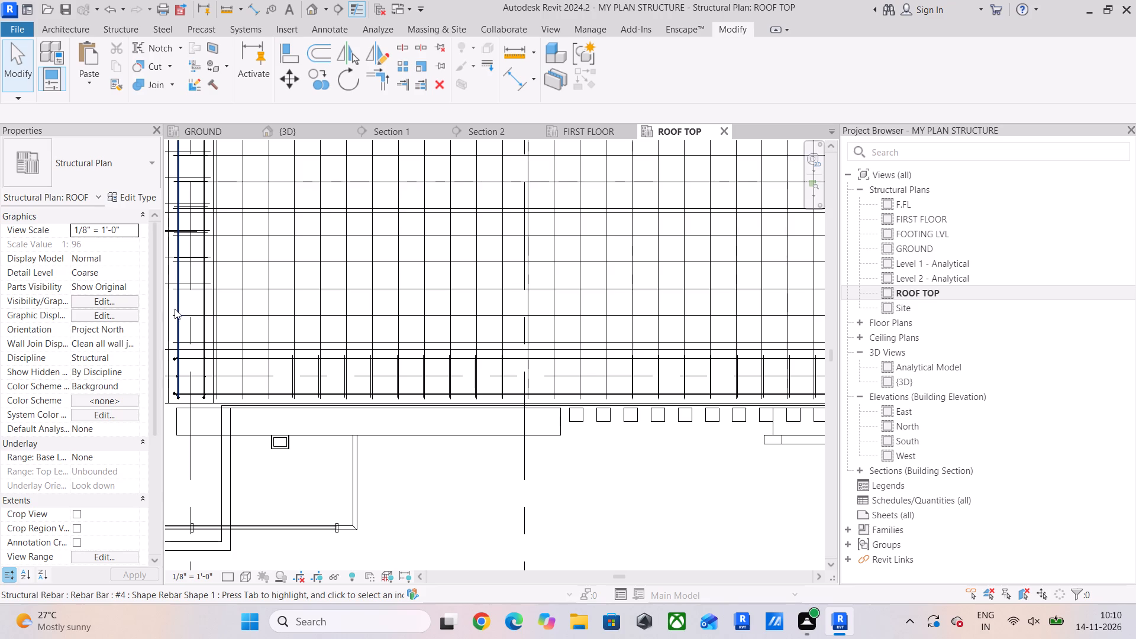
Extend both ends of the bottom beam's #5 stirrup set toward the columns at its left and right ends.
scroll(263, 388, up, 5)
click(318, 376)
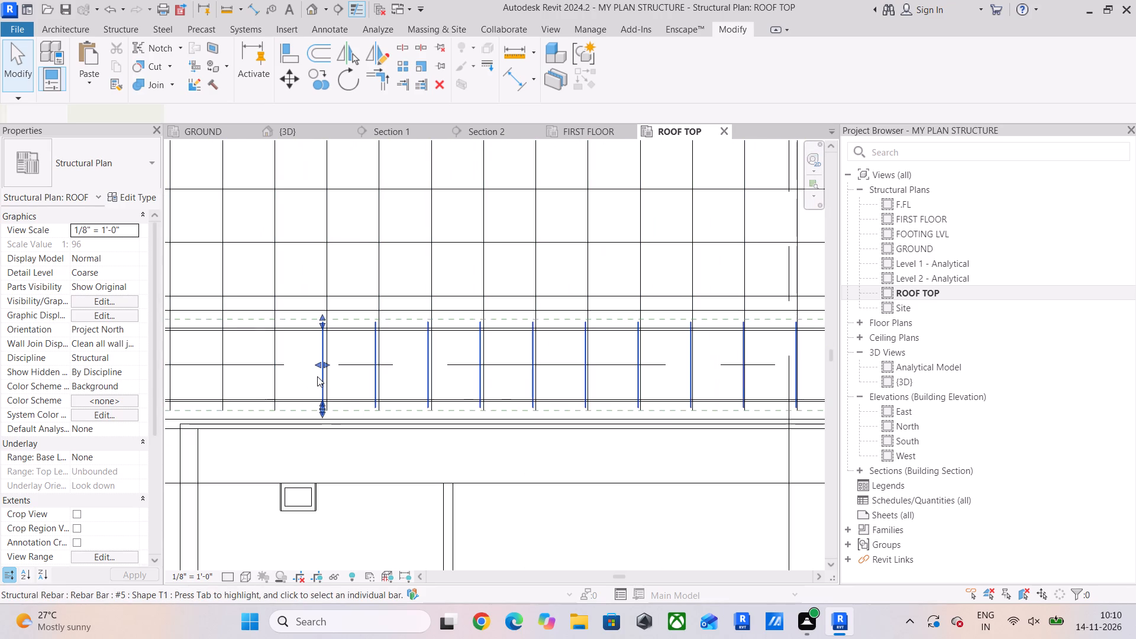
scroll(318, 365, up, 1)
middle_drag(318, 365, 403, 375)
drag(404, 375, 290, 381)
scroll(382, 365, down, 10)
middle_drag(599, 357, 306, 382)
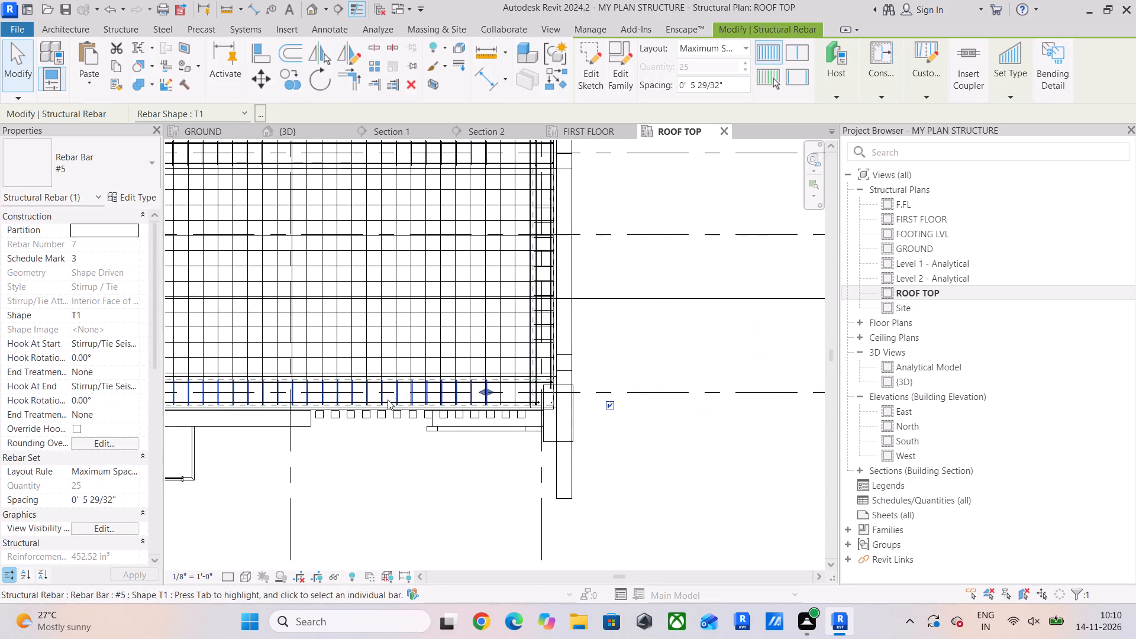
scroll(521, 404, up, 11)
drag(393, 367, 463, 379)
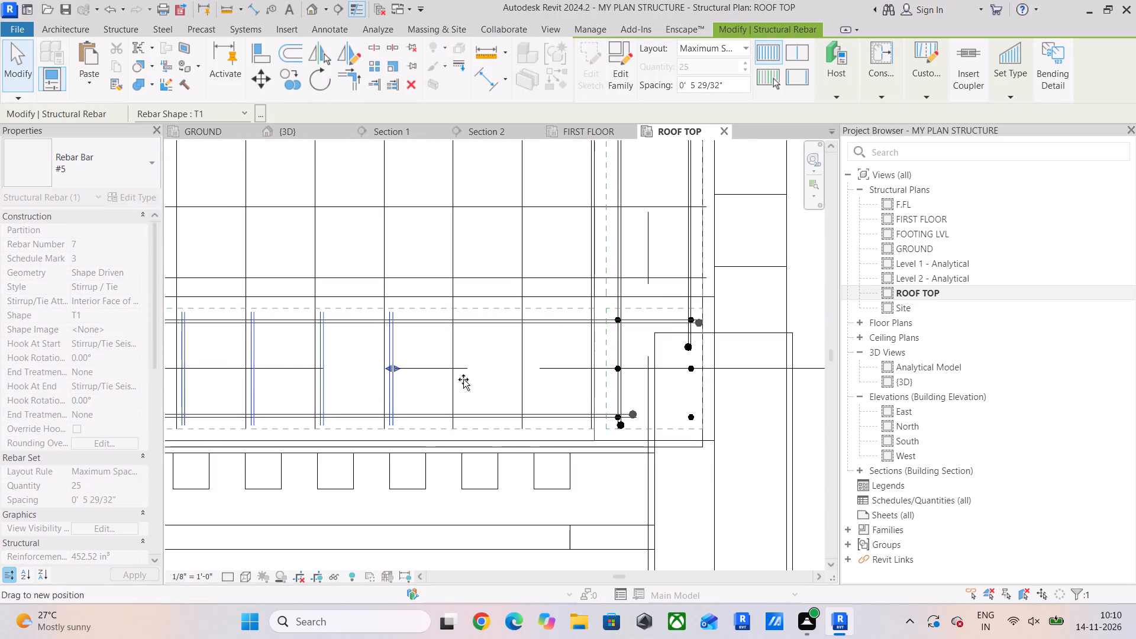
drag(463, 379, 525, 386)
Align the right end of the bottom beam's lower #5 bars with its upper #5 bars' right end at the right corner column.
middle_drag(680, 393, 567, 396)
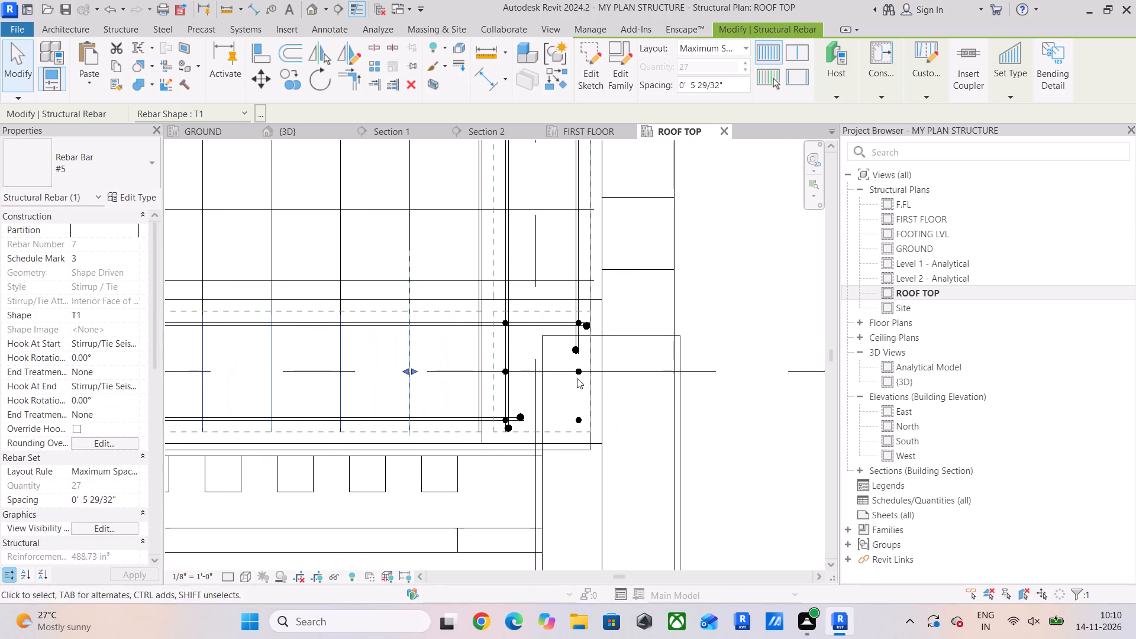
click(260, 53)
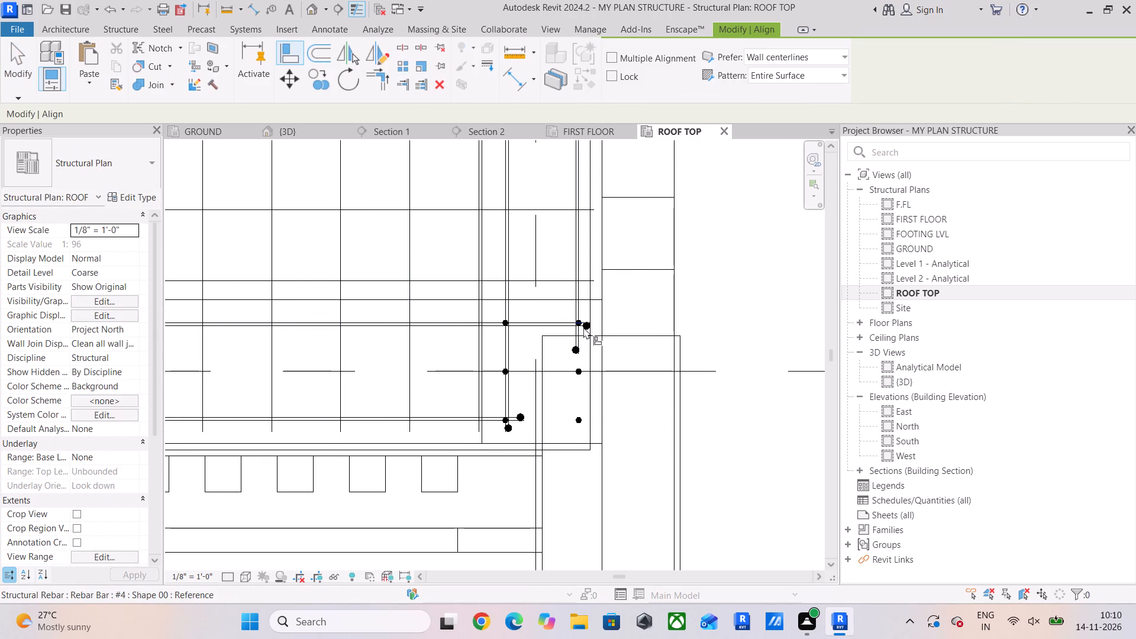
scroll(594, 329, up, 5)
click(585, 330)
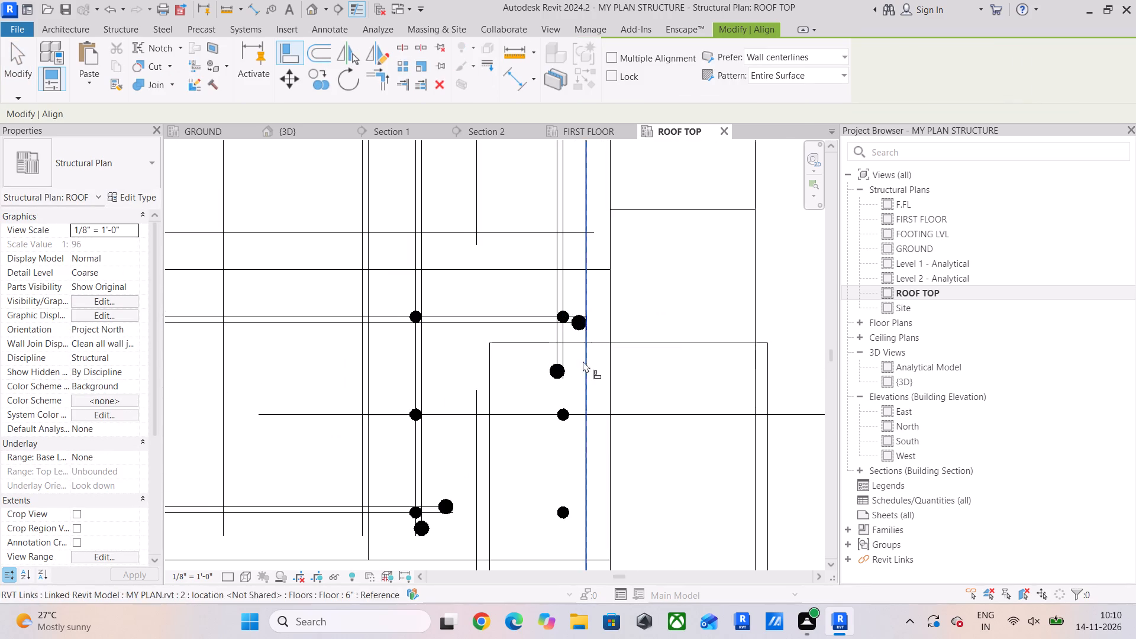
middle_drag(583, 364, 576, 260)
click(441, 397)
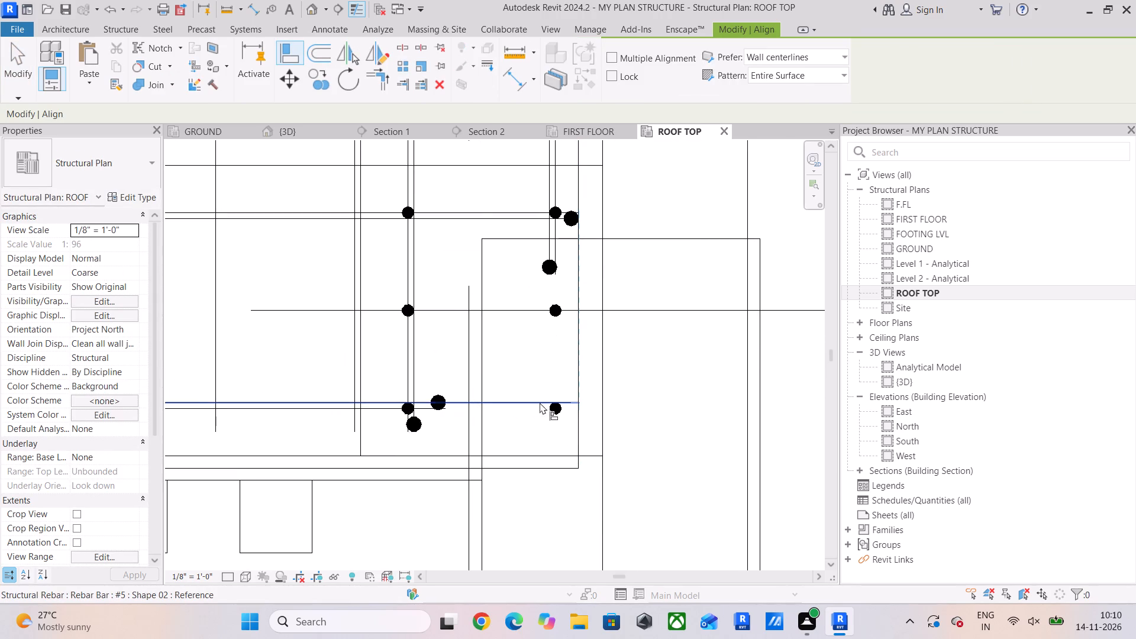
click(577, 403)
click(450, 396)
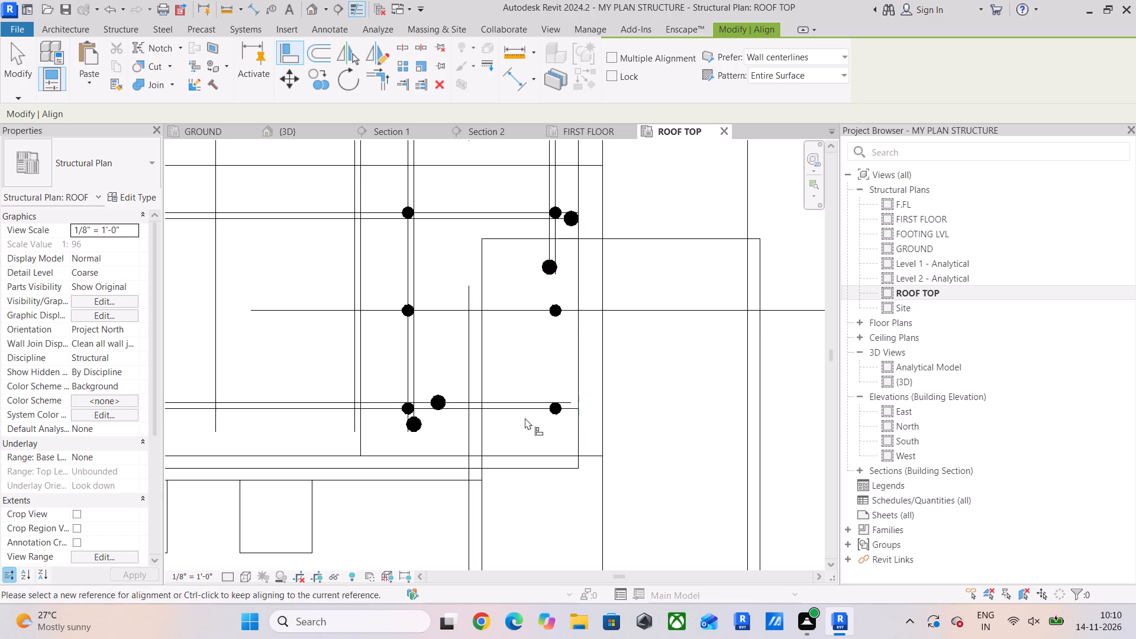
click(577, 401)
click(447, 398)
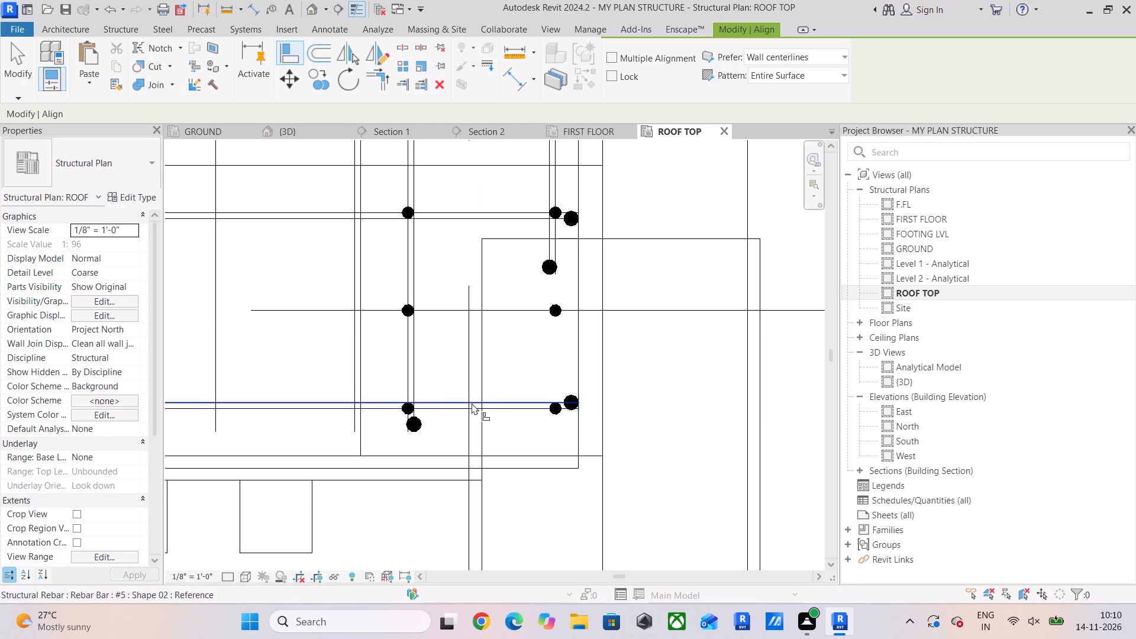
Align the lower end of the right edge beam's right #5 bars with its left #5 bars' lower end at the bottom corner column.
scroll(486, 405, down, 1)
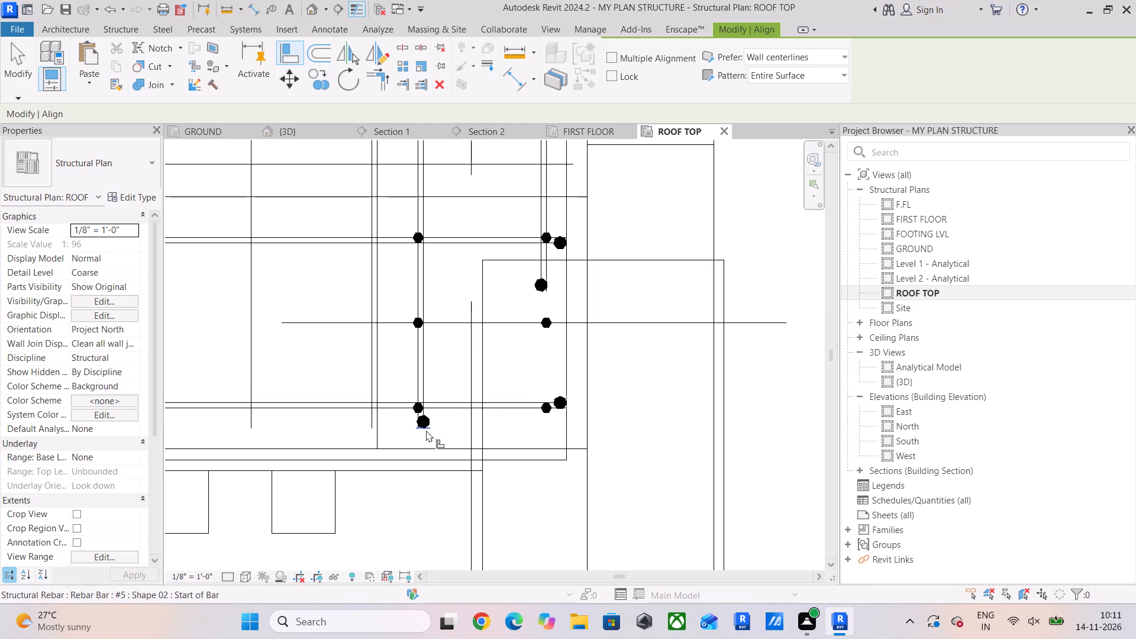
drag(426, 430, 444, 418)
click(539, 291)
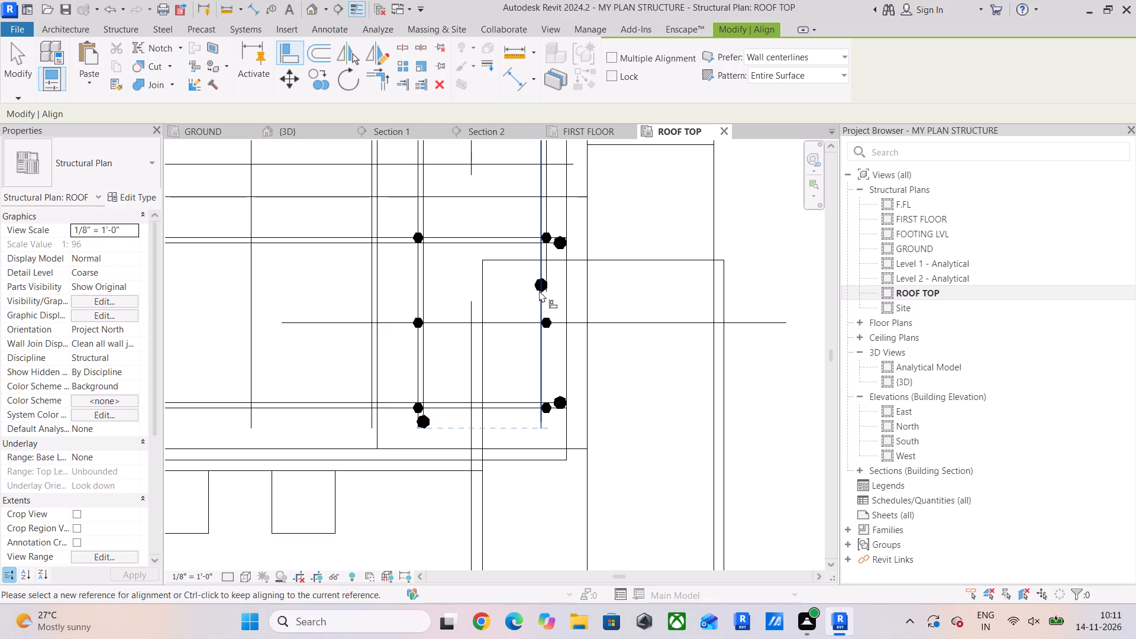
click(431, 427)
click(548, 293)
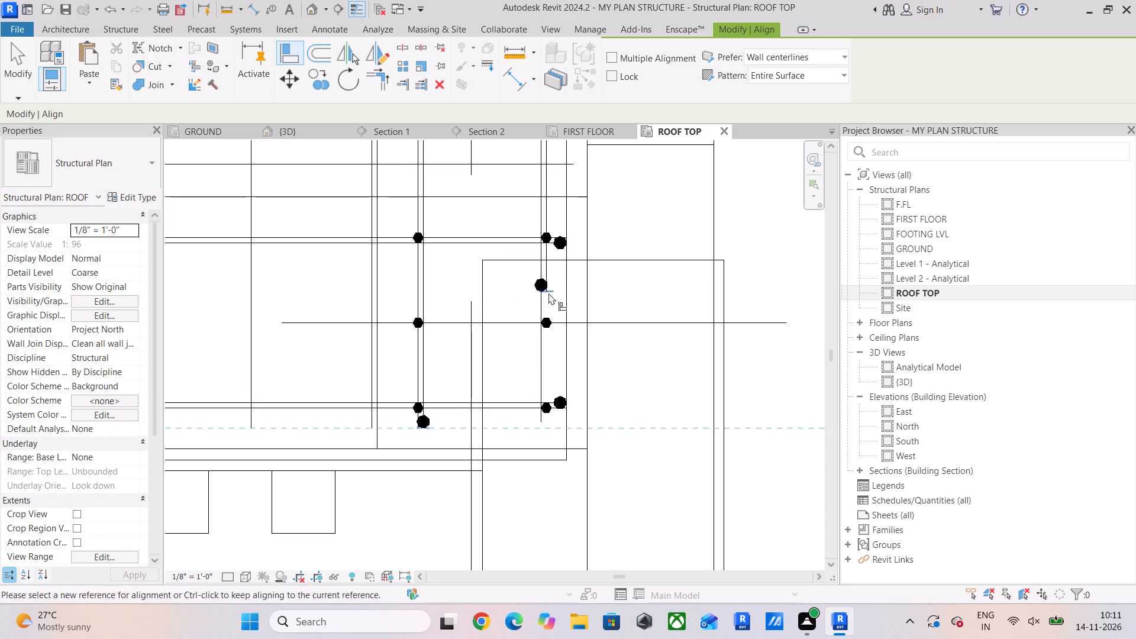
drag(424, 423, 438, 414)
click(536, 296)
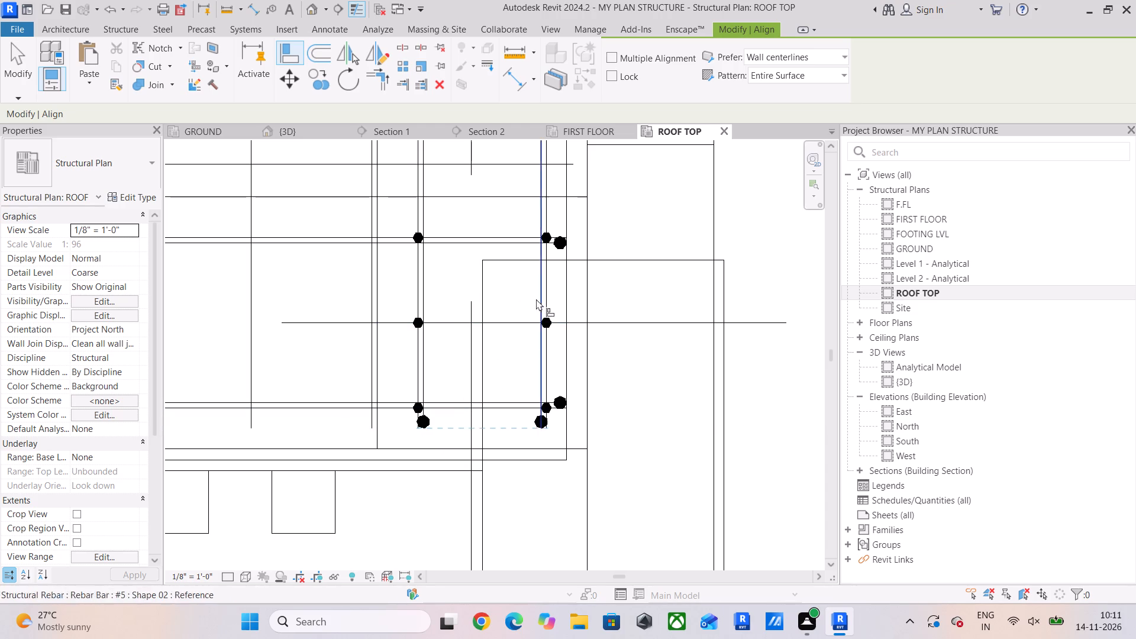
scroll(448, 360, down, 3)
middle_drag(449, 361, 455, 412)
scroll(460, 392, up, 2)
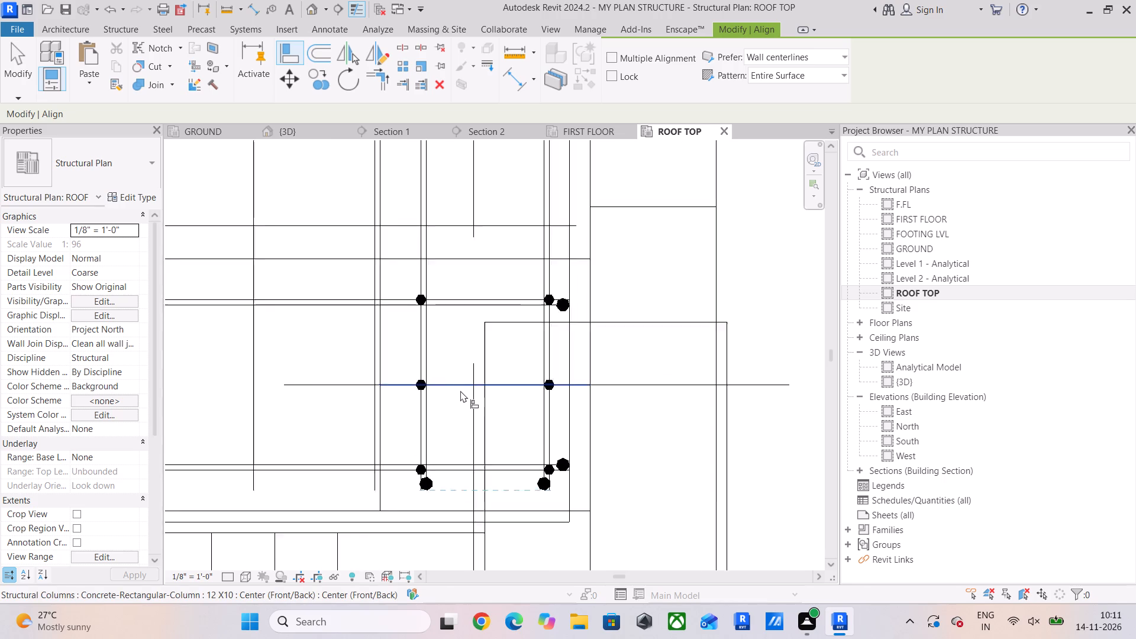
scroll(460, 390, up, 2)
scroll(461, 390, down, 7)
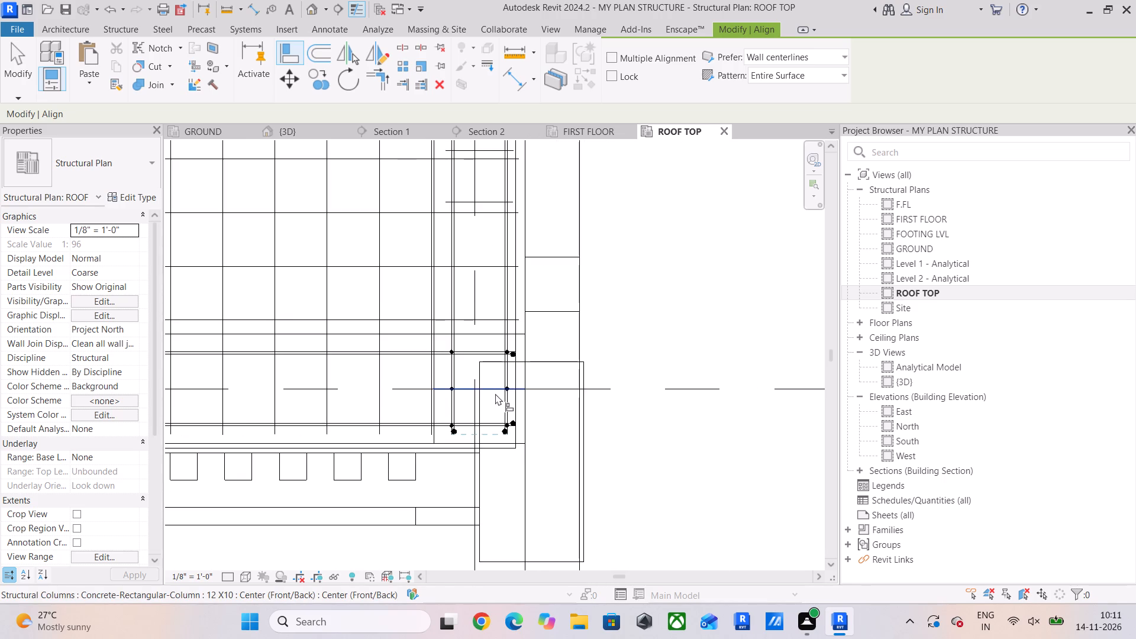
Extend both ends of the #5 stirrup set in the right edge beam's lowest bay toward its bottom corner column and the first junction above.
scroll(464, 361, up, 11)
scroll(453, 338, down, 4)
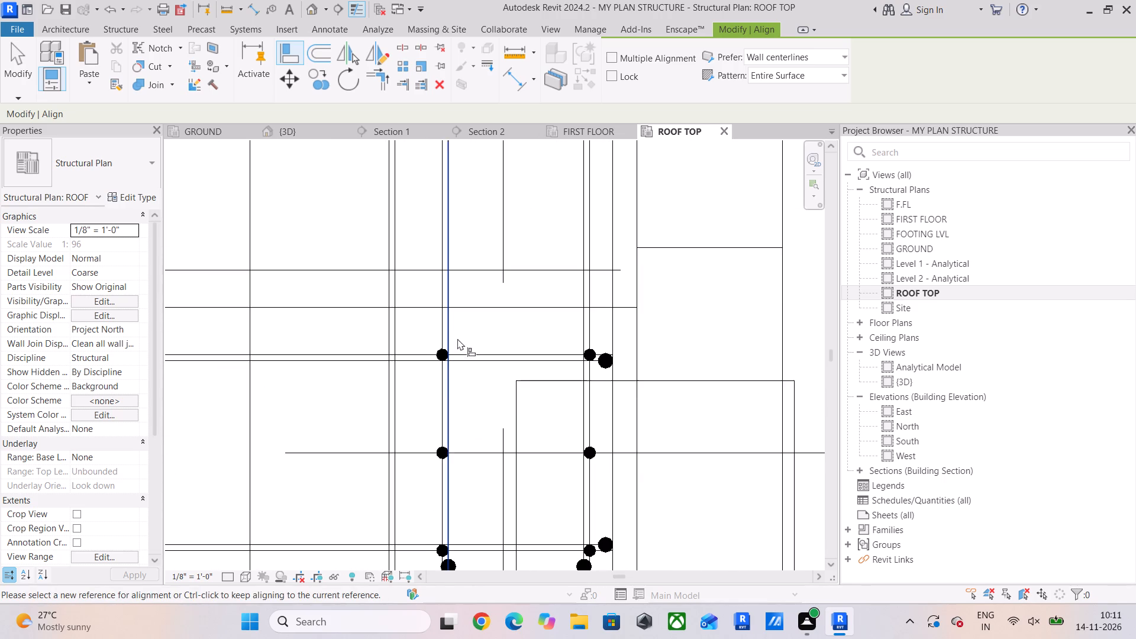
middle_drag(459, 308, 454, 249)
scroll(461, 291, down, 5)
middle_drag(461, 291, 479, 418)
scroll(482, 405, down, 6)
double_click(0, 62)
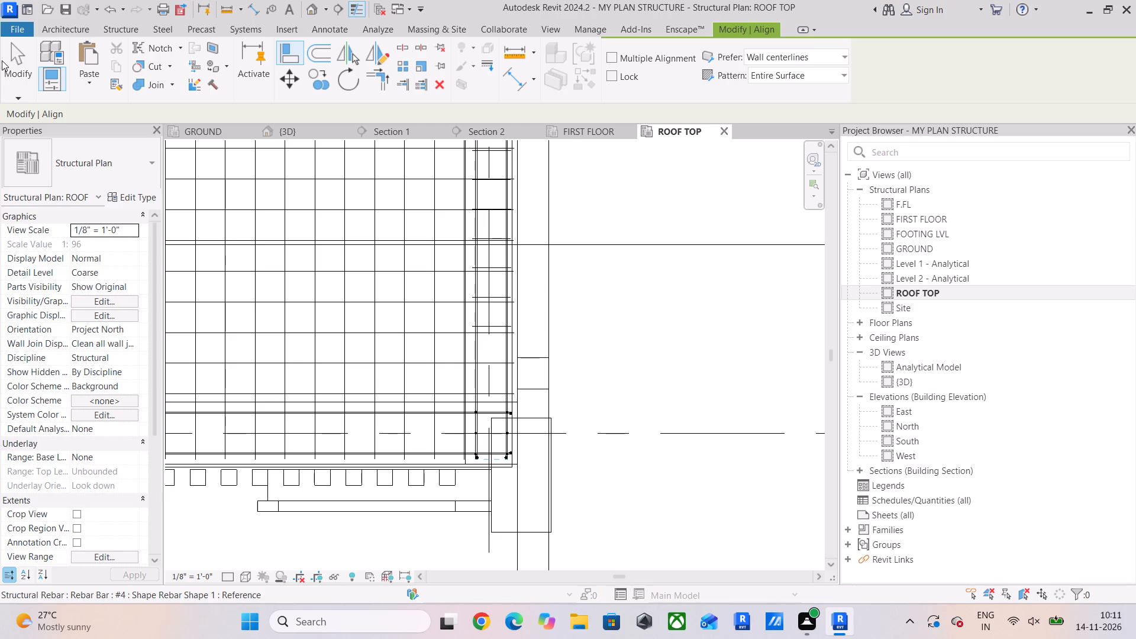
click(12, 60)
click(487, 323)
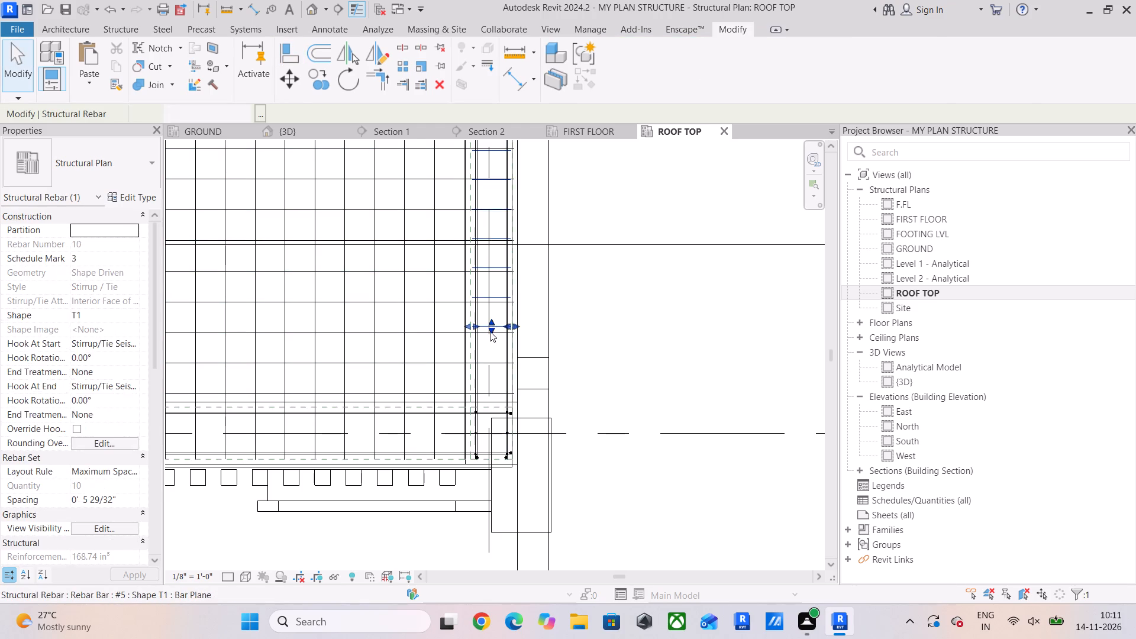
drag(490, 331, 495, 393)
middle_drag(489, 288, 495, 540)
drag(499, 309, 496, 251)
click(622, 268)
Align the right edge beam's right #5 bar ends with its left #5 bar ends on both sides of the first junction above the bottom corner.
middle_drag(502, 259, 514, 438)
scroll(514, 438, down, 1)
scroll(502, 348, up, 5)
middle_drag(512, 430, 498, 352)
scroll(485, 368, up, 5)
scroll(485, 368, down, 5)
middle_click(488, 370)
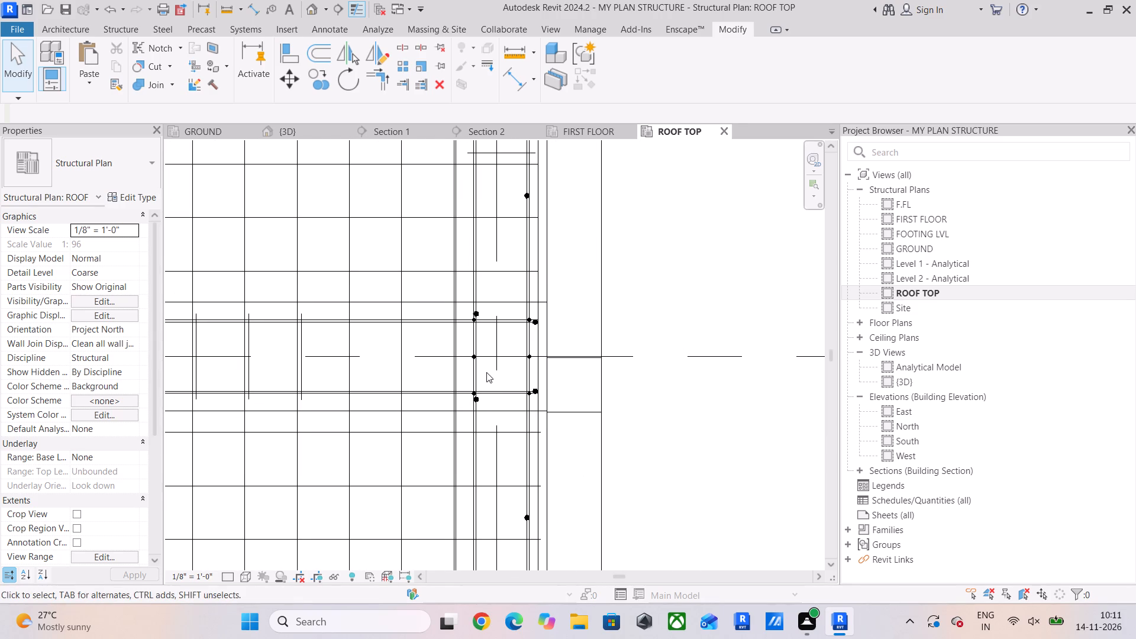
click(290, 63)
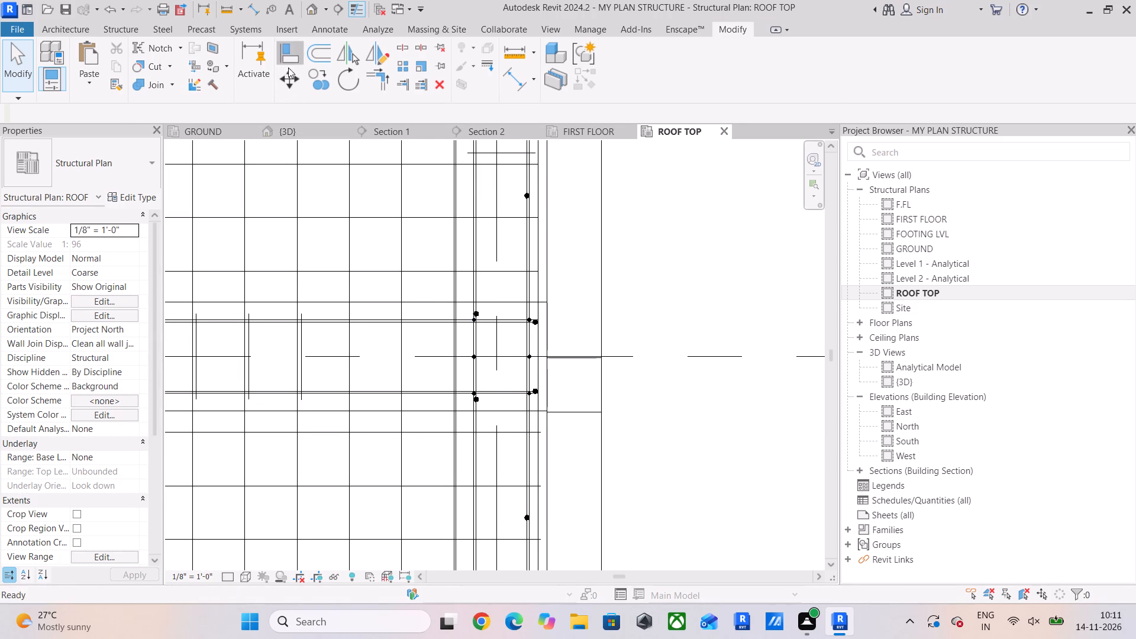
scroll(489, 407, up, 4)
click(476, 399)
middle_drag(502, 410, 487, 302)
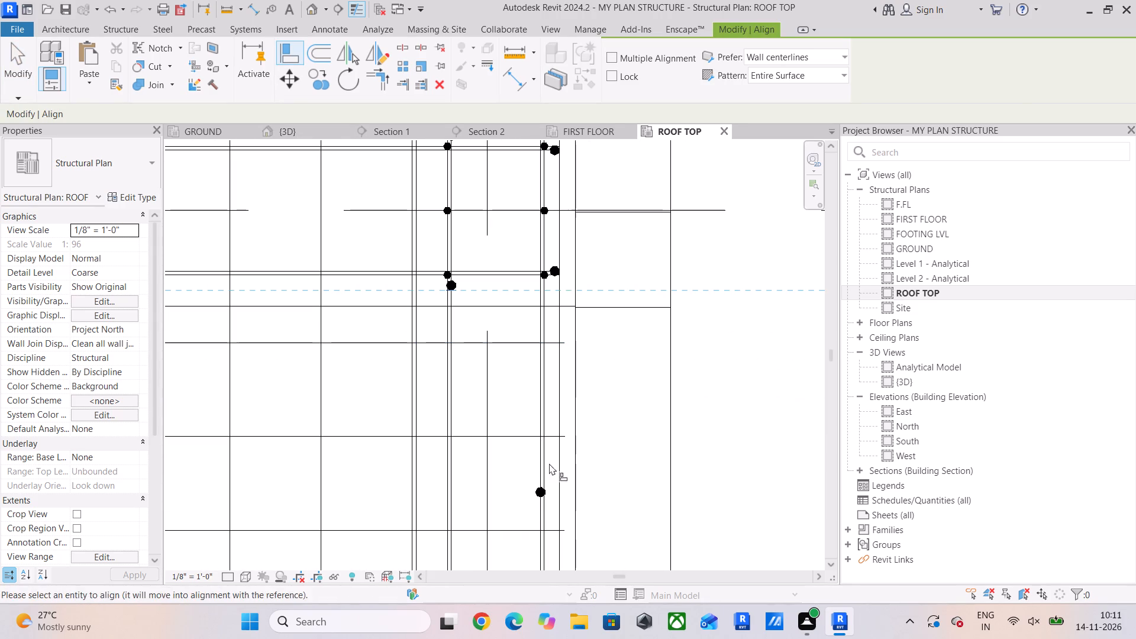
click(535, 499)
middle_drag(485, 324, 509, 592)
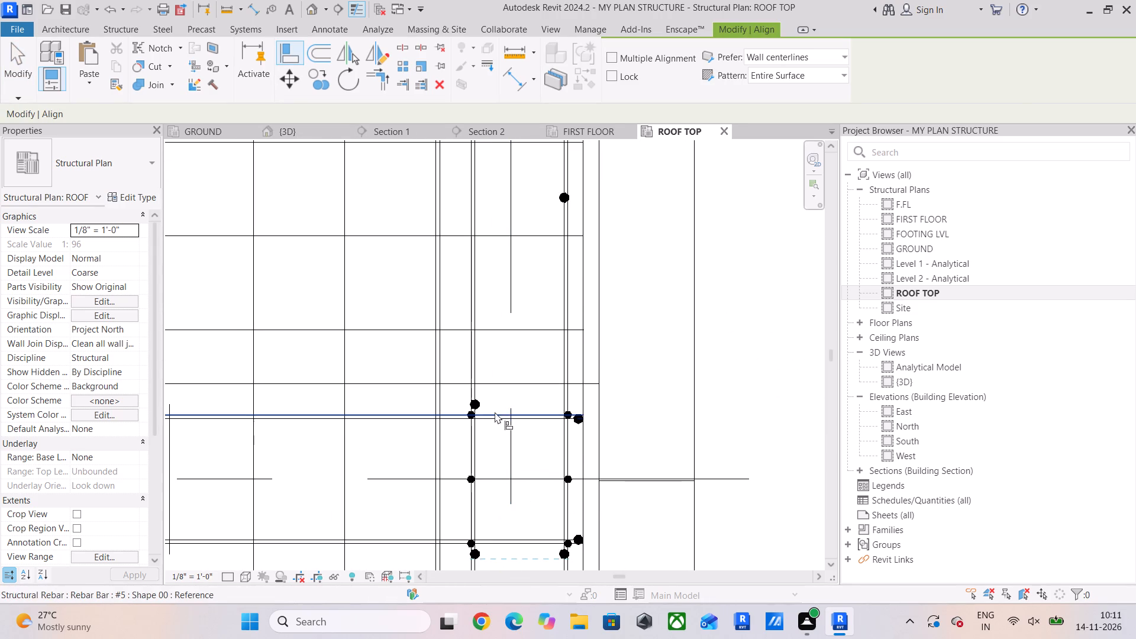
click(485, 400)
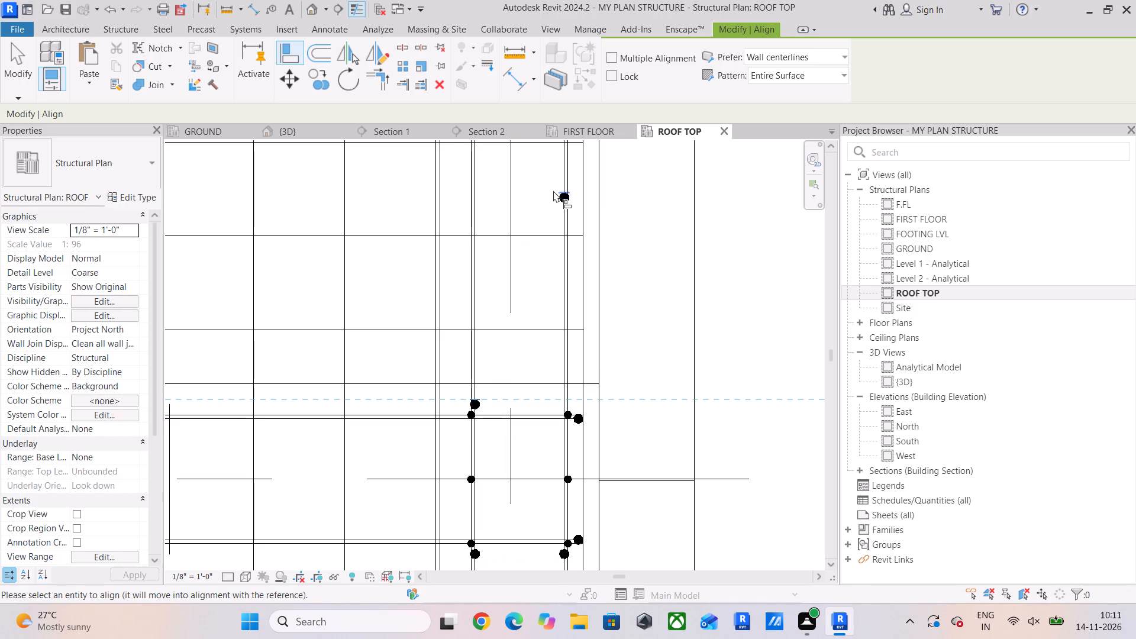
click(553, 191)
Extend both ends of the #5 stirrup set in the right edge beam's second bay from the bottom toward the adjoining column junctions.
scroll(522, 398, down, 4)
middle_drag(522, 398, 534, 465)
scroll(537, 449, down, 1)
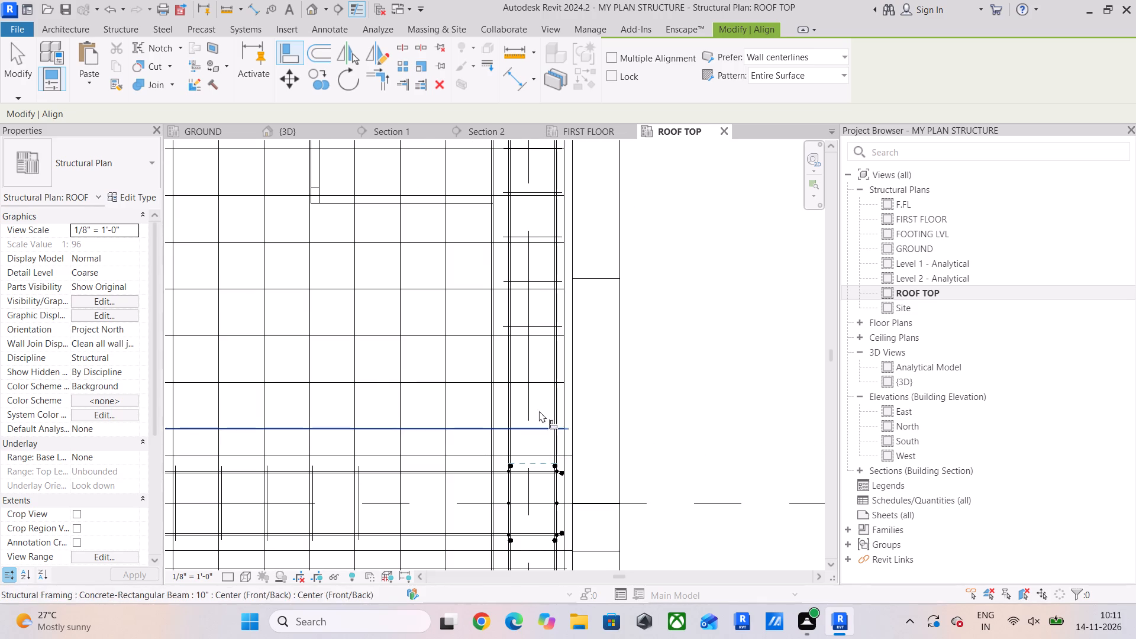
click(30, 67)
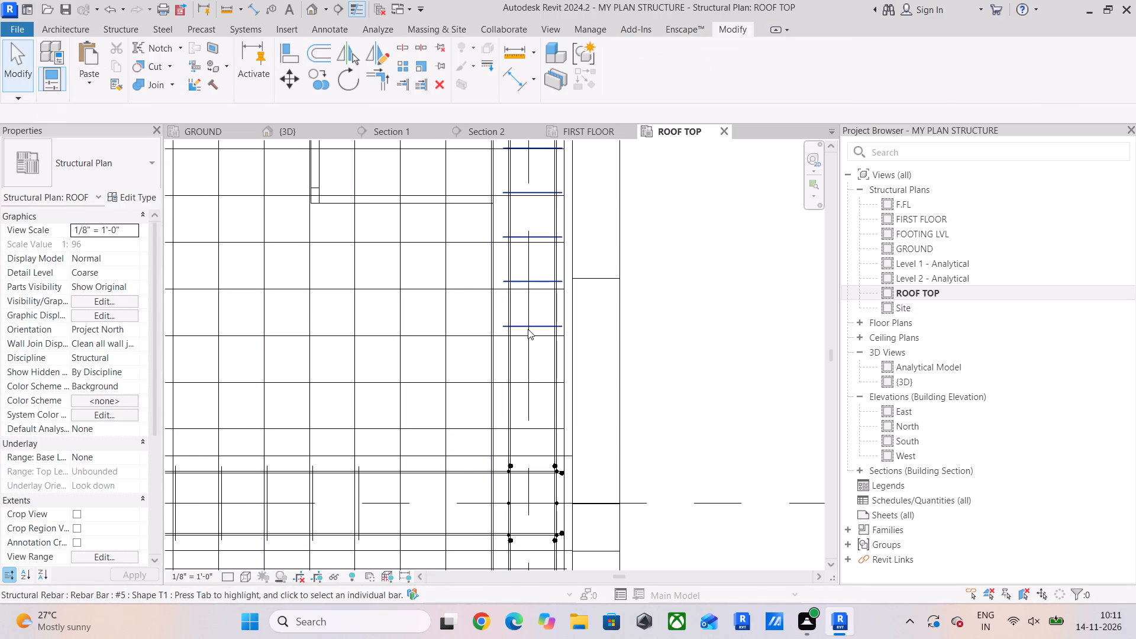
click(526, 327)
drag(532, 330, 534, 428)
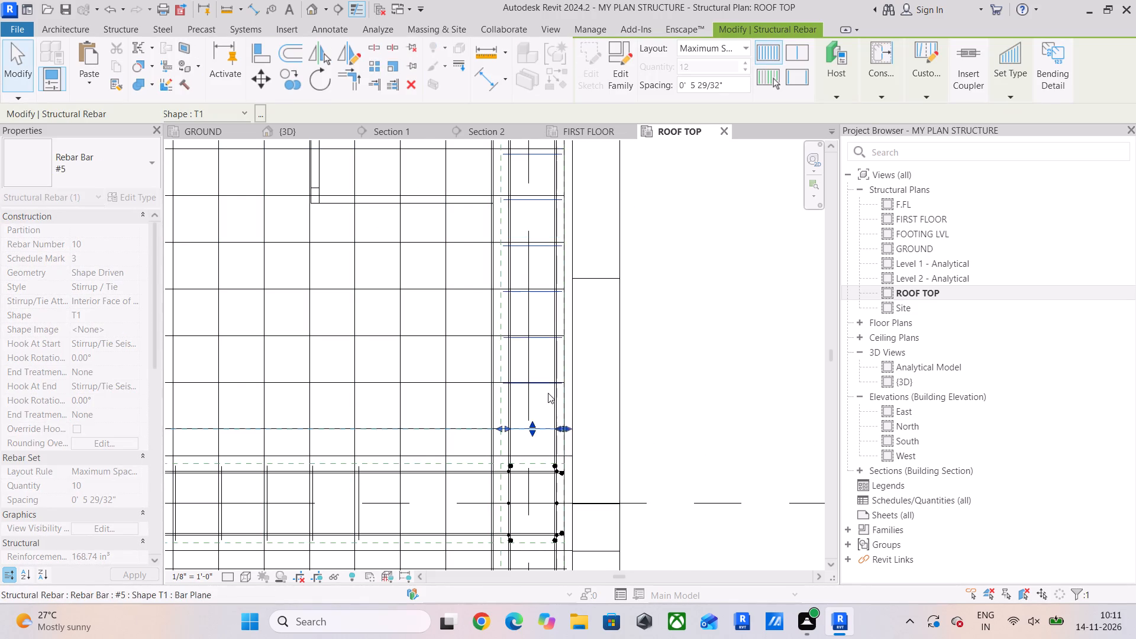
middle_drag(548, 390, 541, 538)
scroll(541, 538, down, 1)
scroll(537, 337, down, 2)
middle_drag(537, 337, 527, 472)
scroll(537, 295, up, 4)
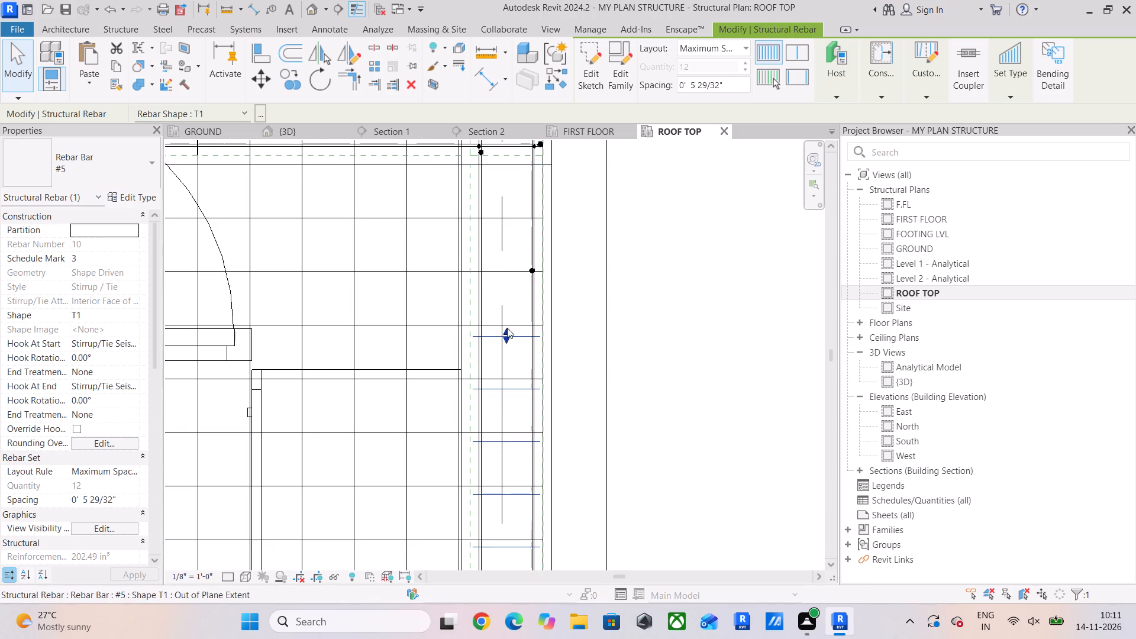
drag(505, 328, 507, 218)
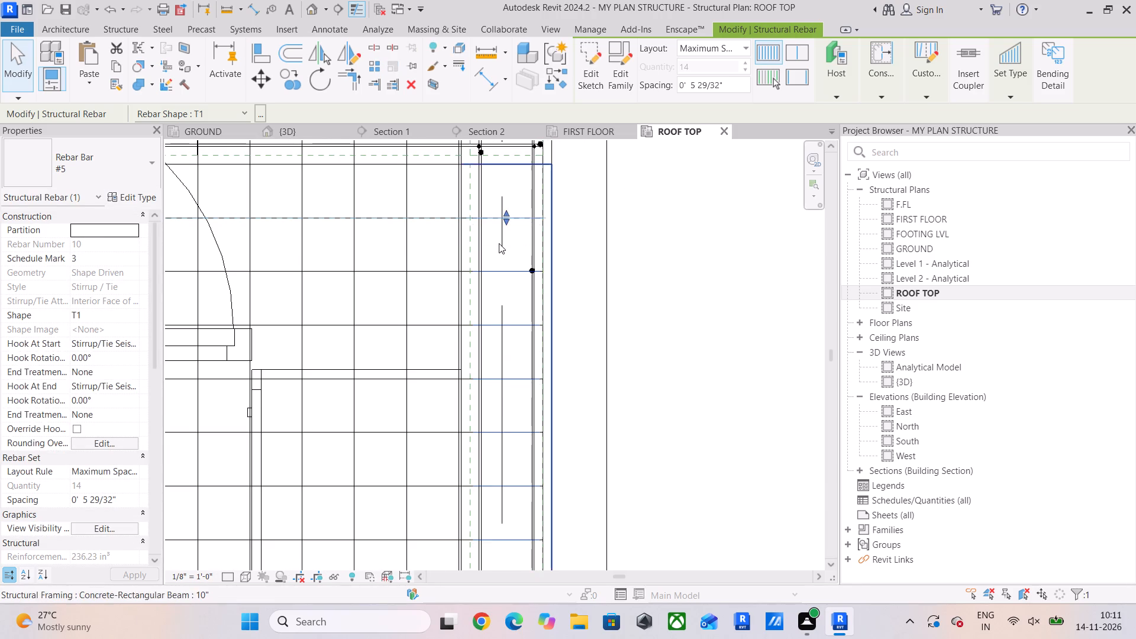
Align the right edge beam's right #5 bar ends with its left #5 bar ends on both sides of the second junction above the bottom corner.
middle_drag(499, 243, 487, 389)
scroll(490, 283, up, 3)
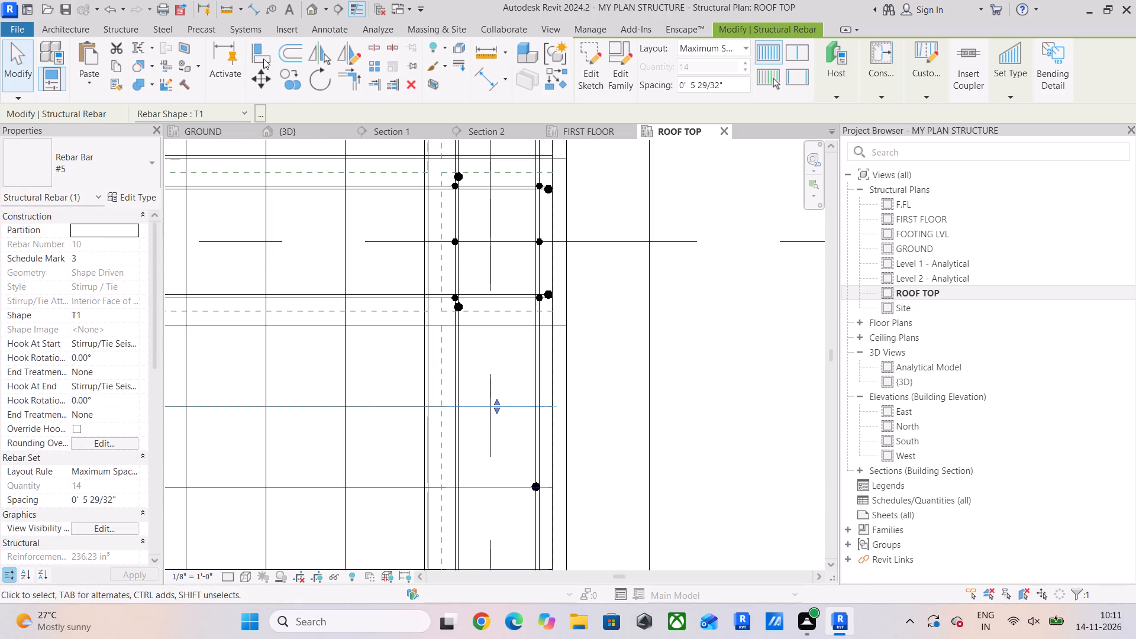
click(264, 57)
drag(467, 312, 473, 324)
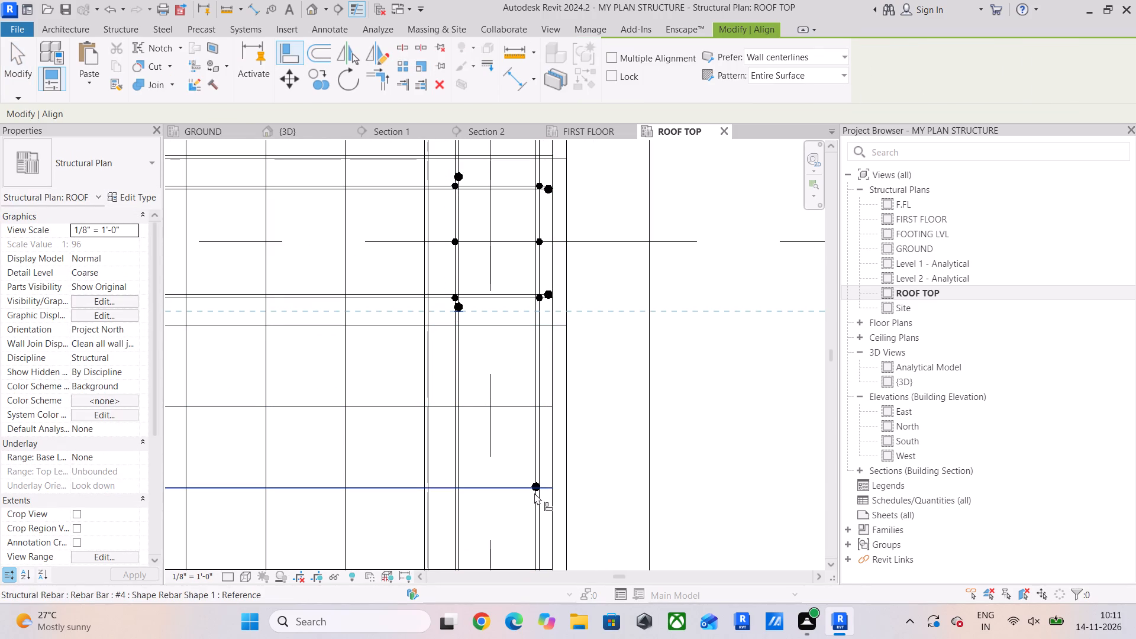
click(531, 495)
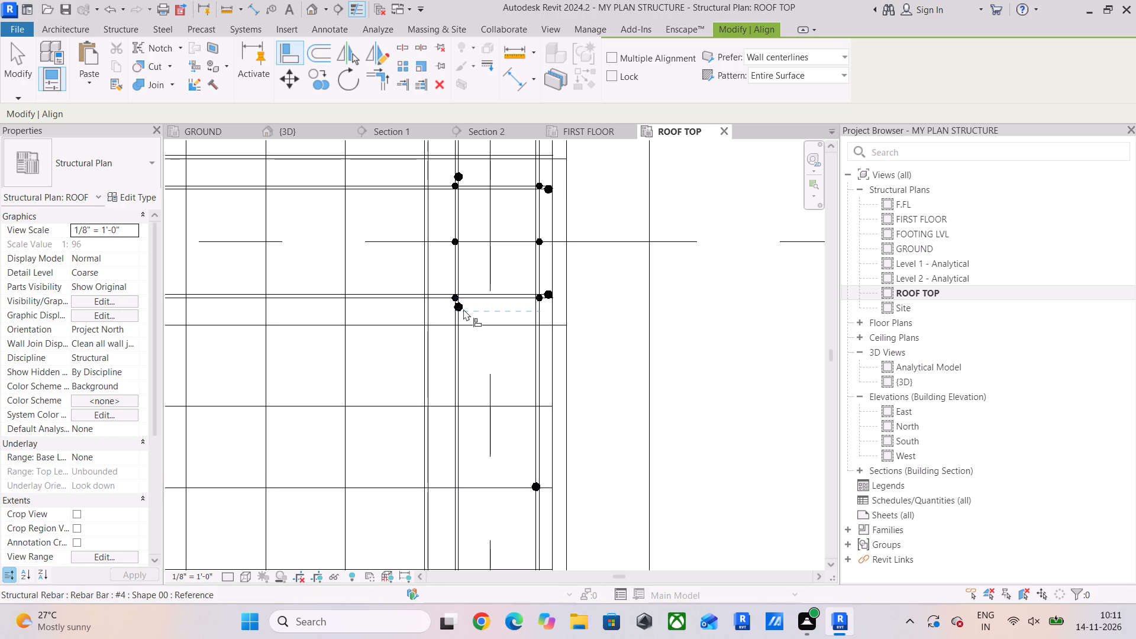
click(466, 308)
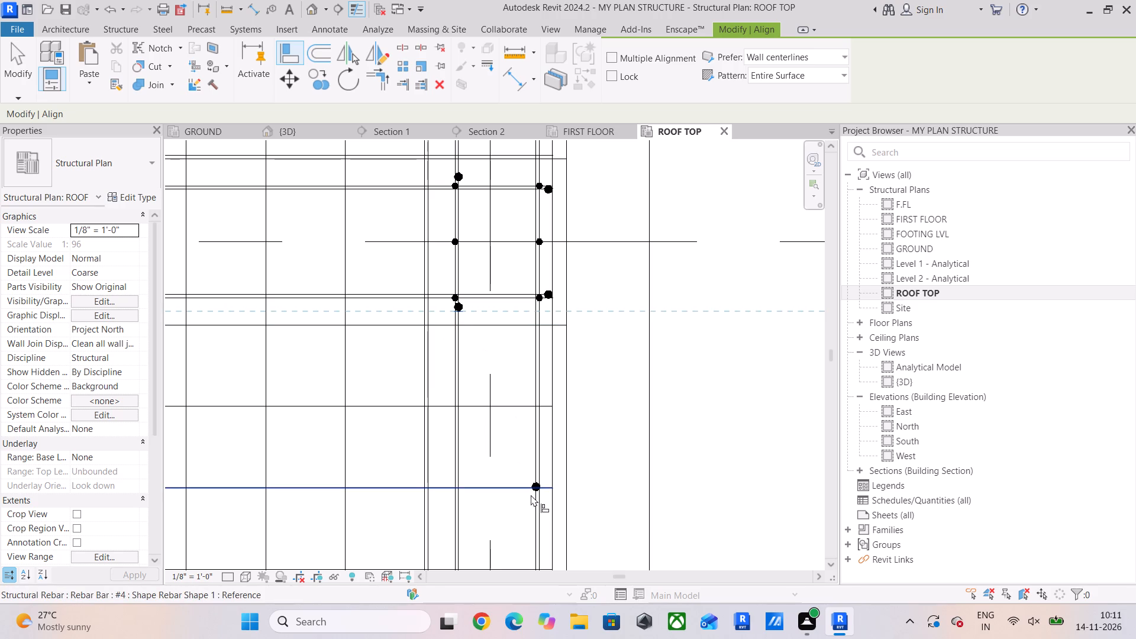
click(531, 498)
middle_drag(485, 379, 480, 516)
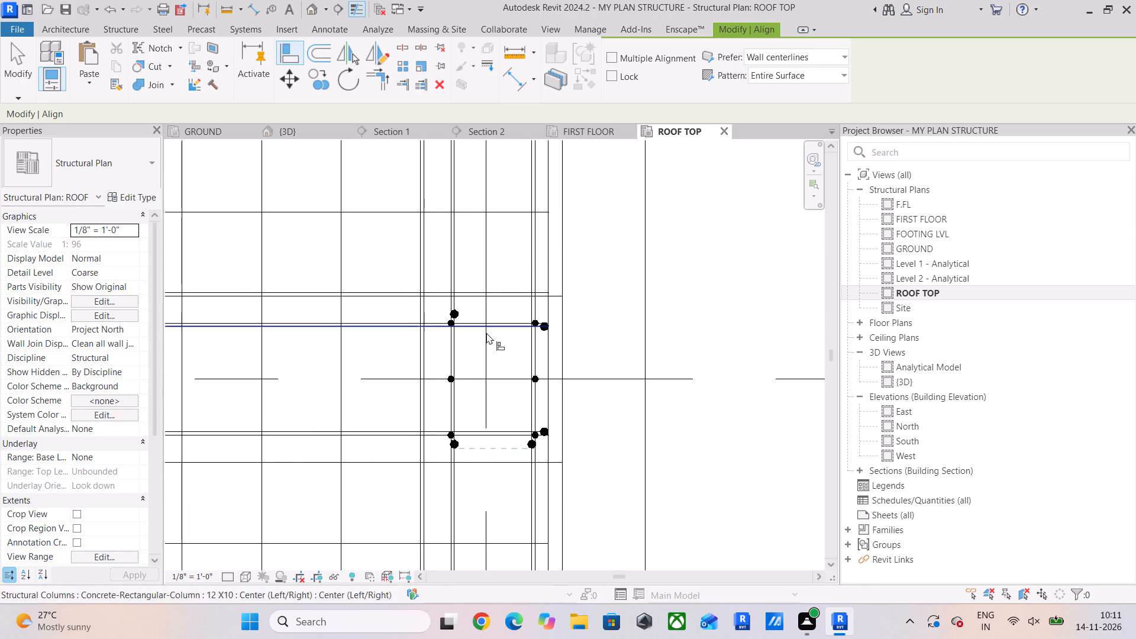
scroll(486, 357, down, 3)
middle_drag(486, 366, 479, 440)
scroll(463, 418, up, 4)
click(461, 391)
middle_drag(475, 369, 470, 410)
scroll(535, 220, up, 4)
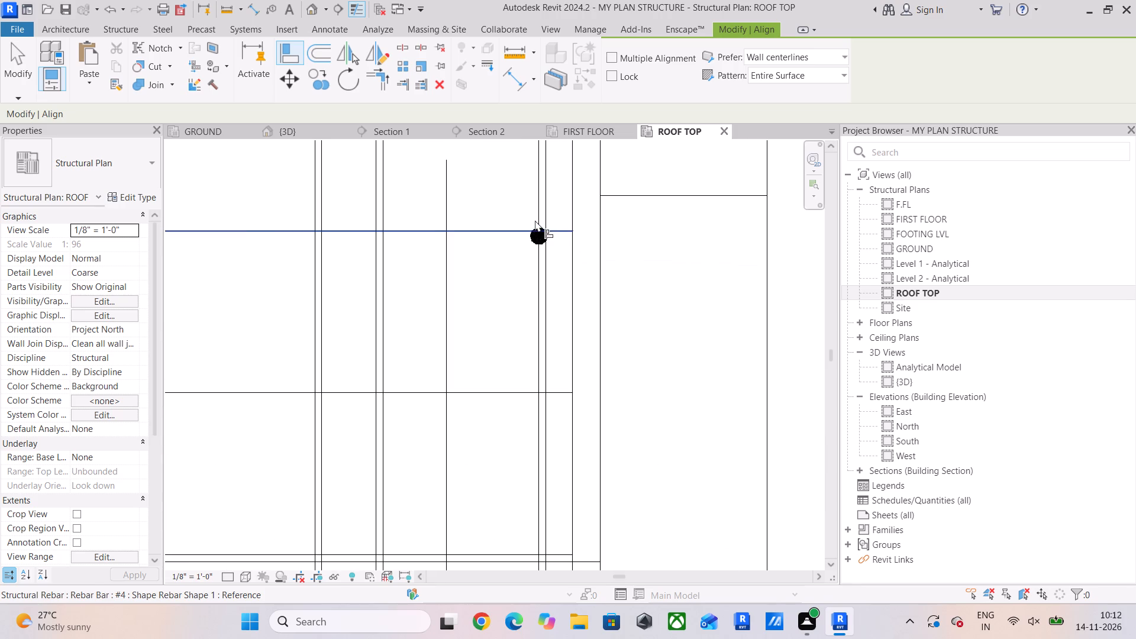
click(526, 223)
Extend the third bay's #5 stirrup set down to the second junction and pull its upper end back below the crossing beam.
scroll(480, 343, down, 5)
middle_drag(480, 346, 485, 252)
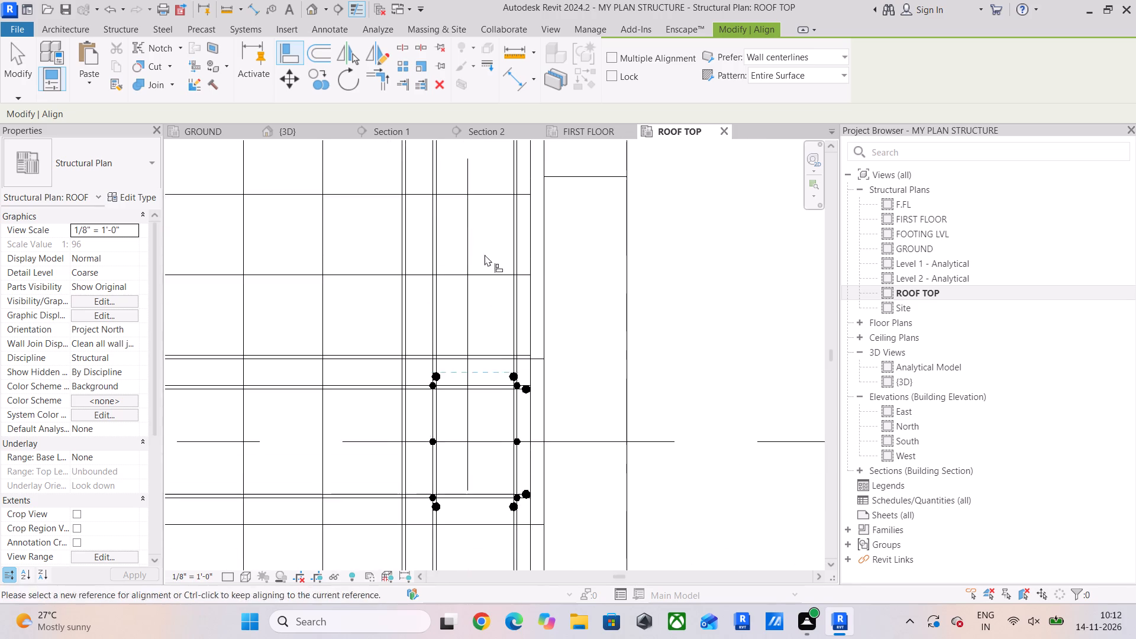
scroll(485, 313, down, 5)
middle_drag(488, 322, 488, 437)
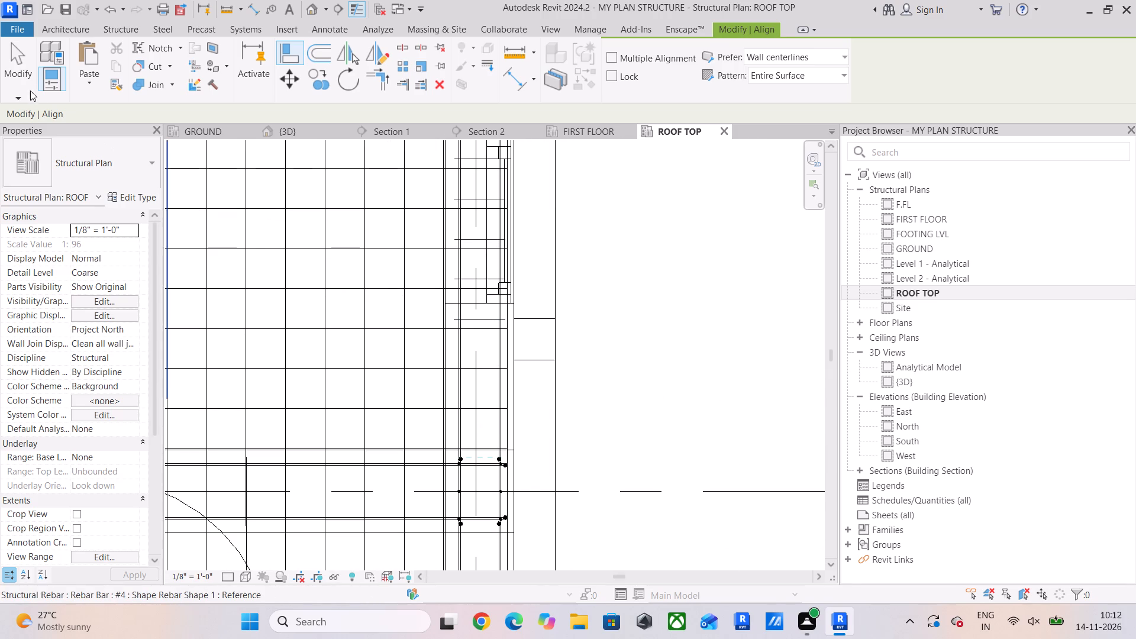
click(28, 87)
click(475, 316)
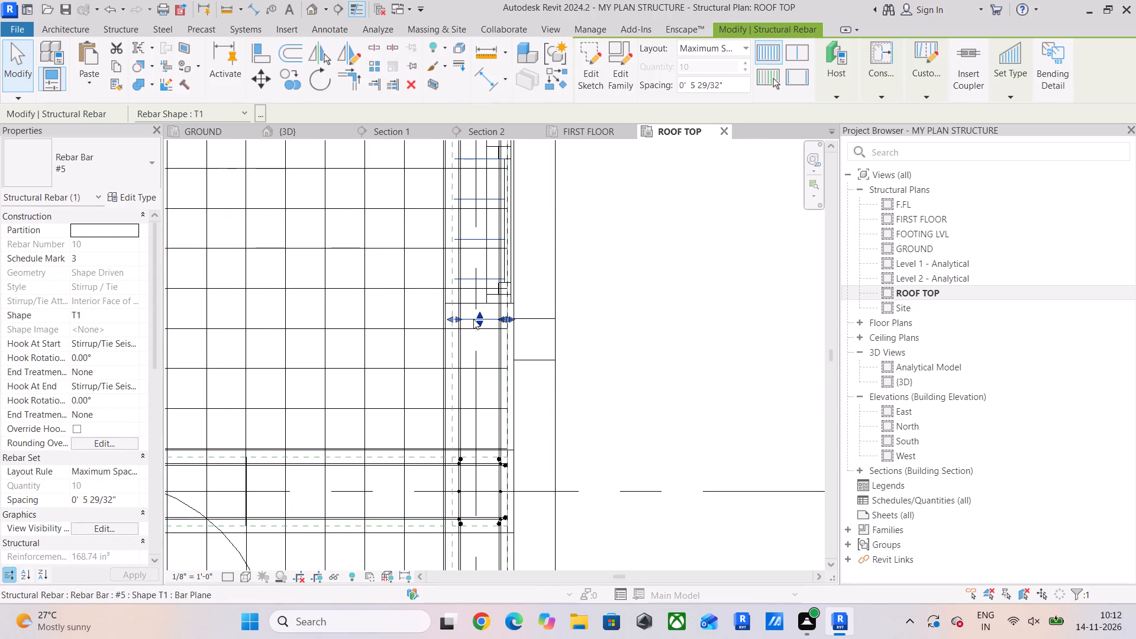
drag(477, 323, 474, 410)
middle_drag(492, 340, 499, 539)
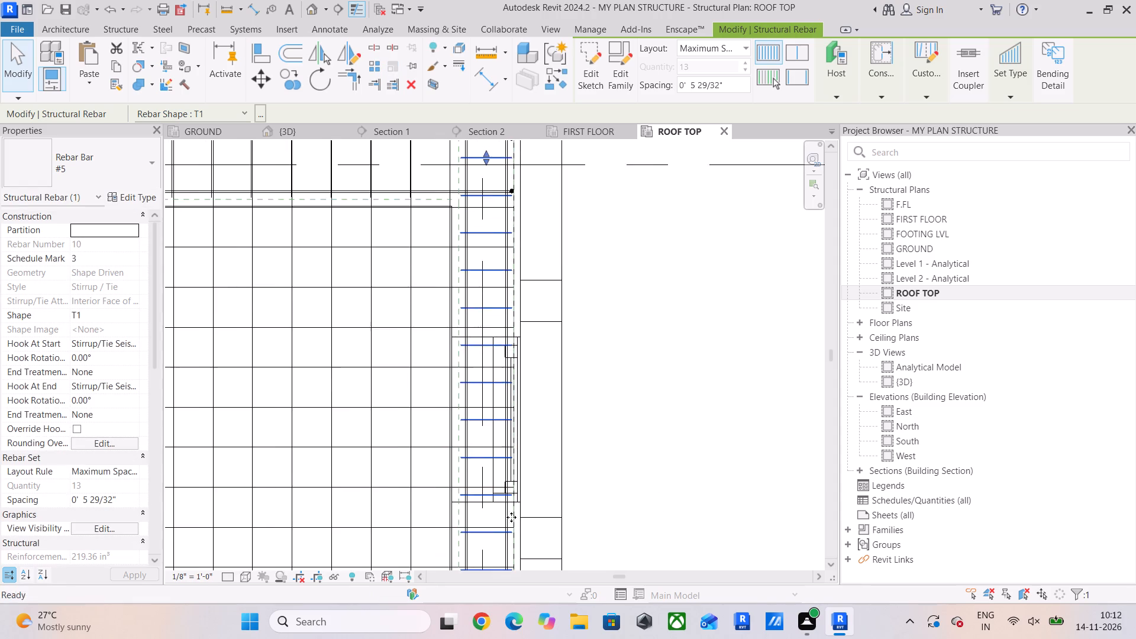
middle_drag(504, 355, 502, 516)
drag(487, 323, 488, 377)
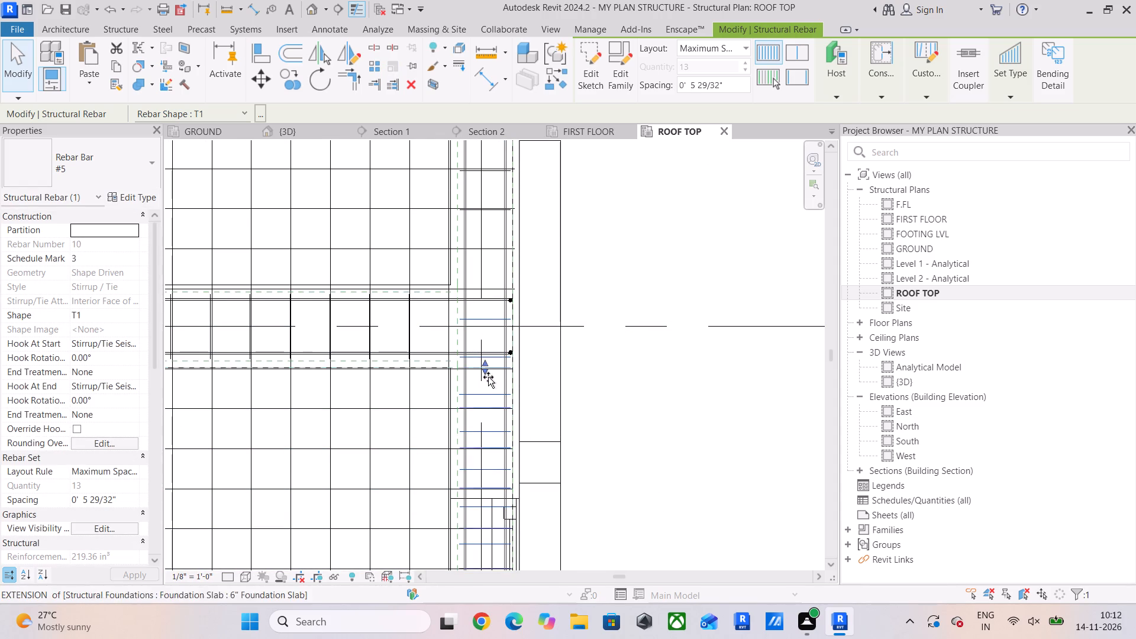
drag(488, 377, 486, 406)
click(426, 383)
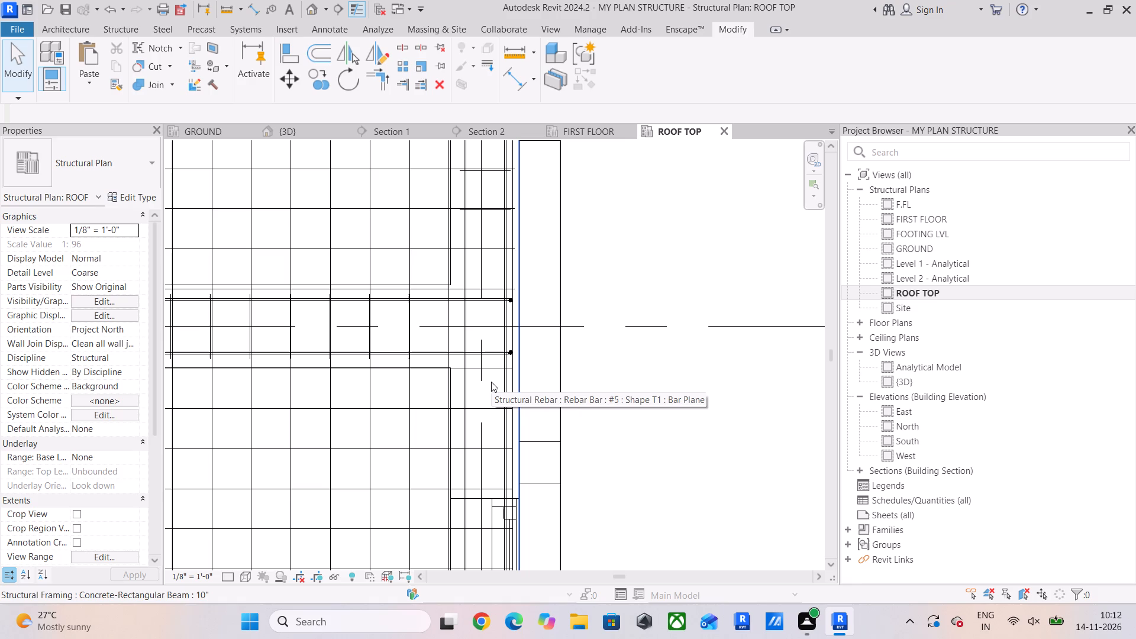
Extend the upper end of the right edge beam's #5 stirrup set above the crossing beam toward the next column junction.
click(488, 216)
middle_drag(481, 228, 490, 476)
scroll(492, 308, down, 5)
middle_drag(492, 306, 530, 492)
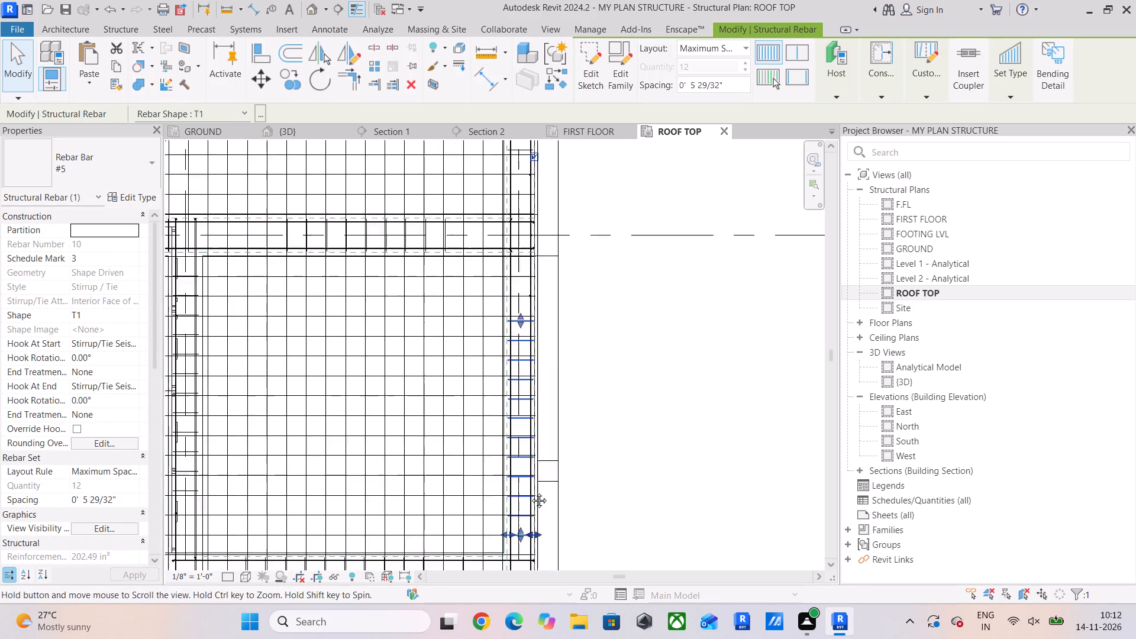
middle_drag(530, 492, 535, 514)
scroll(540, 322, up, 4)
drag(532, 447, 534, 376)
click(708, 350)
Align the right edge beam's right #5 bar ends with its left #5 bar ends on both sides of the next column junction up.
scroll(526, 364, up, 7)
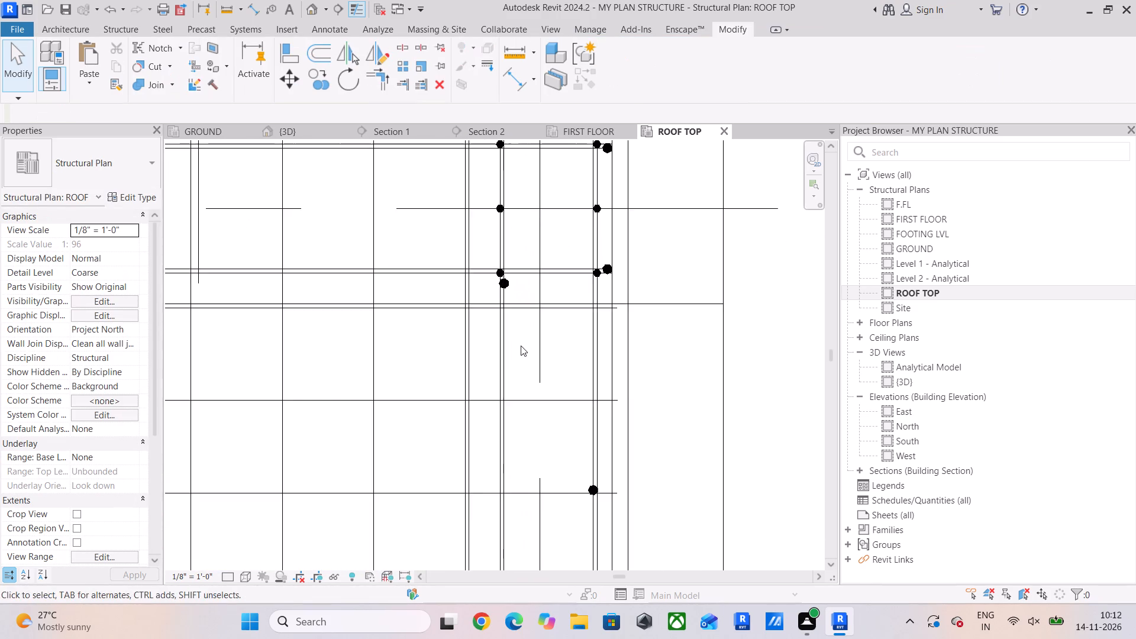
middle_drag(521, 346, 488, 366)
click(286, 59)
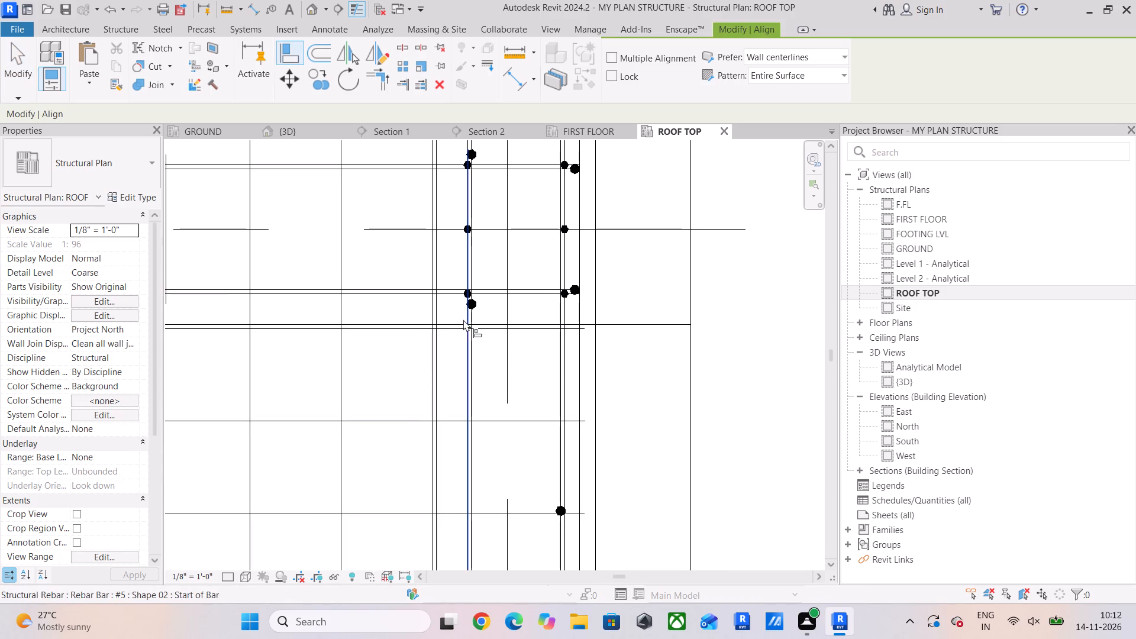
drag(479, 311, 486, 314)
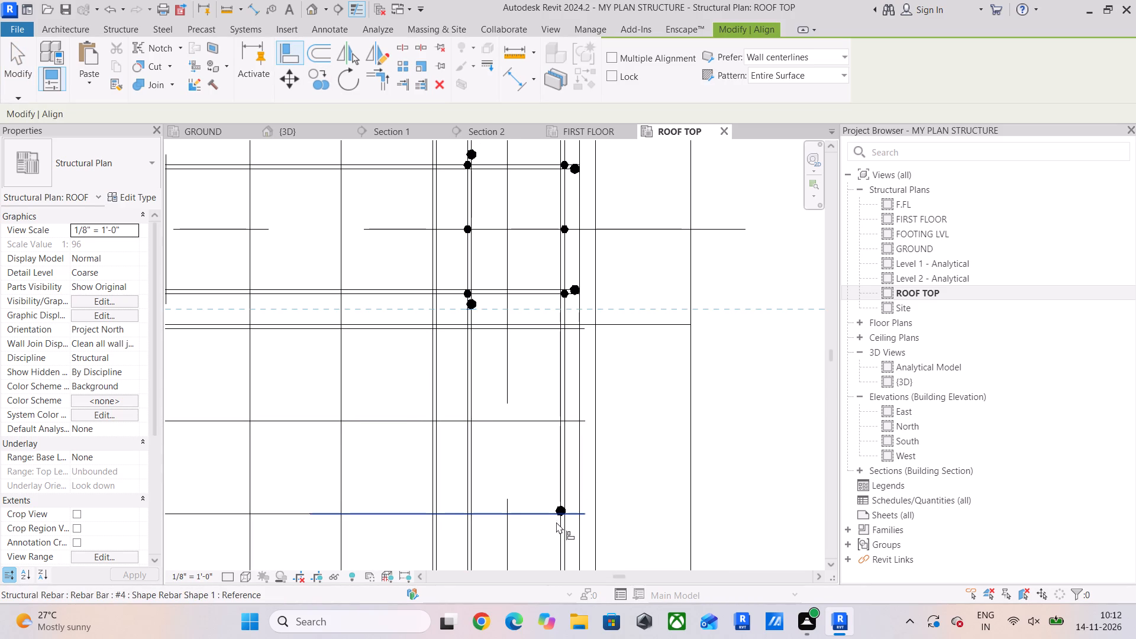
click(556, 522)
click(480, 309)
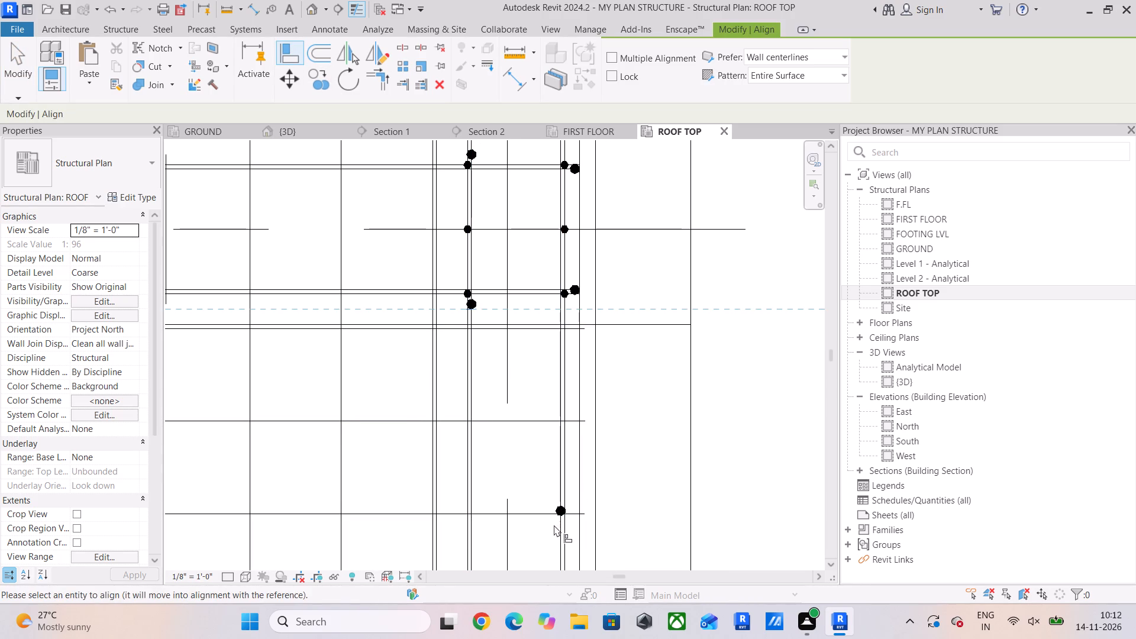
click(555, 522)
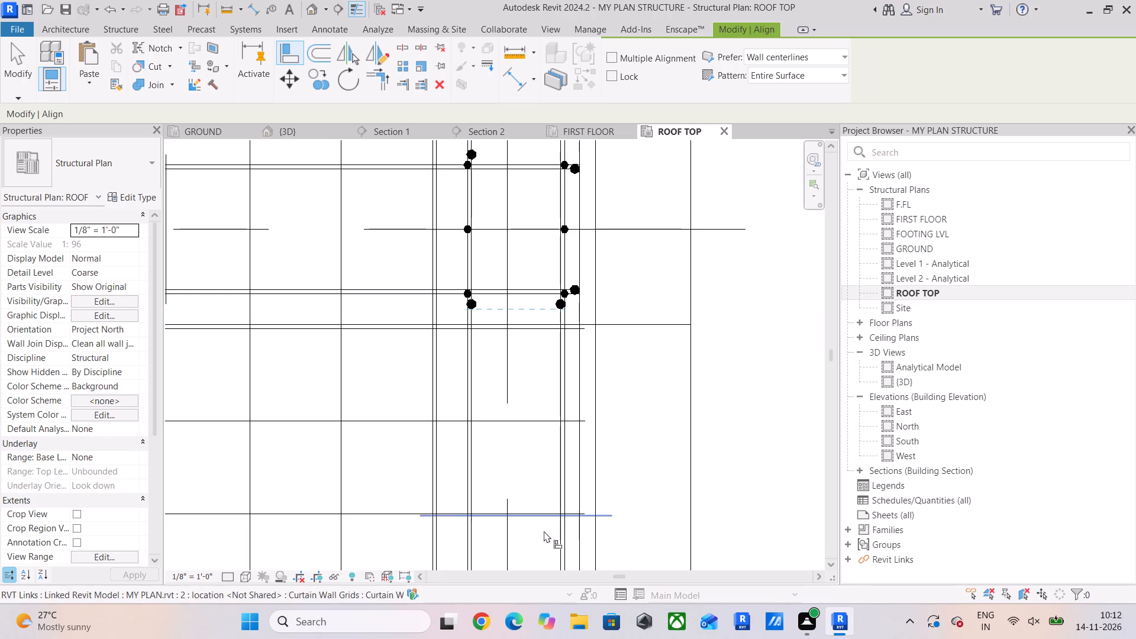
middle_drag(525, 499, 517, 627)
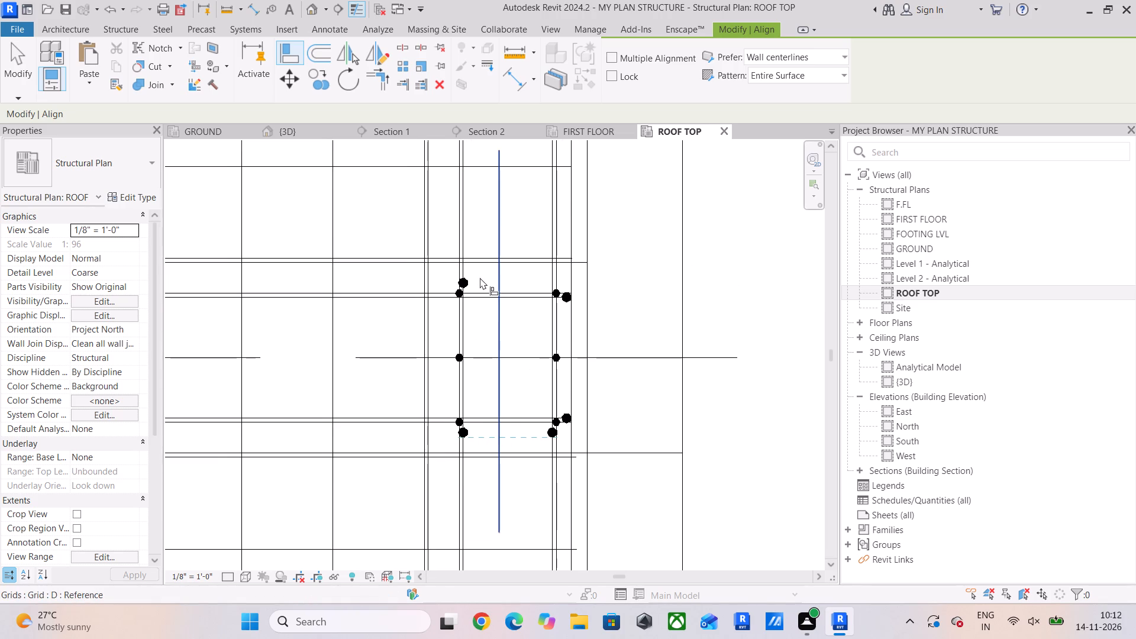
click(474, 278)
middle_drag(499, 291, 501, 467)
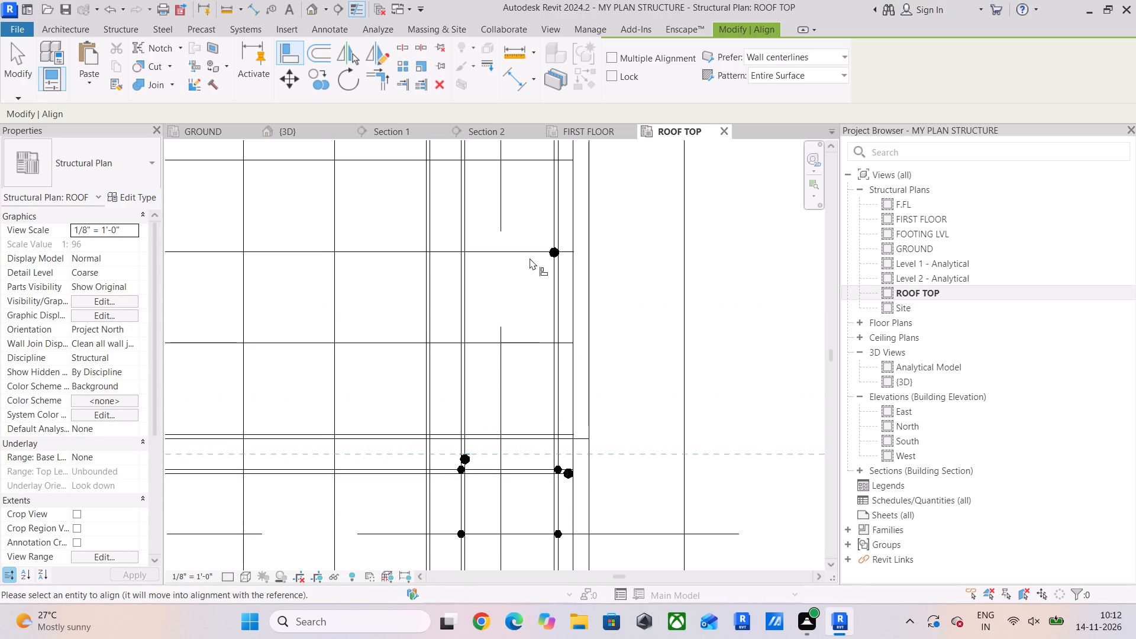
click(545, 244)
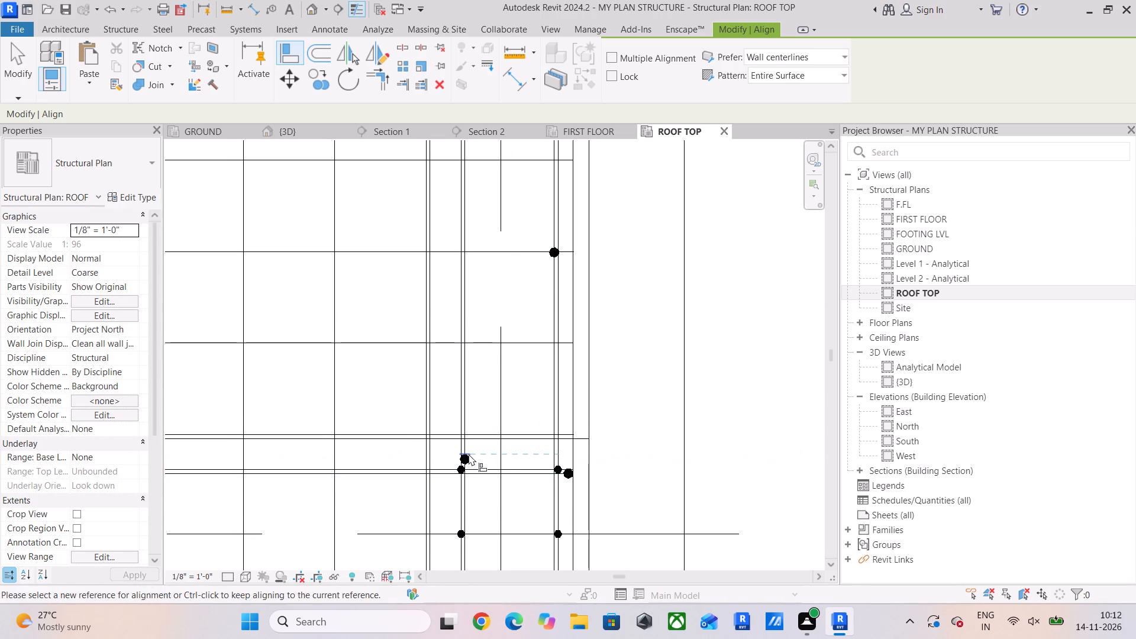
click(469, 454)
click(546, 243)
scroll(516, 384, down, 5)
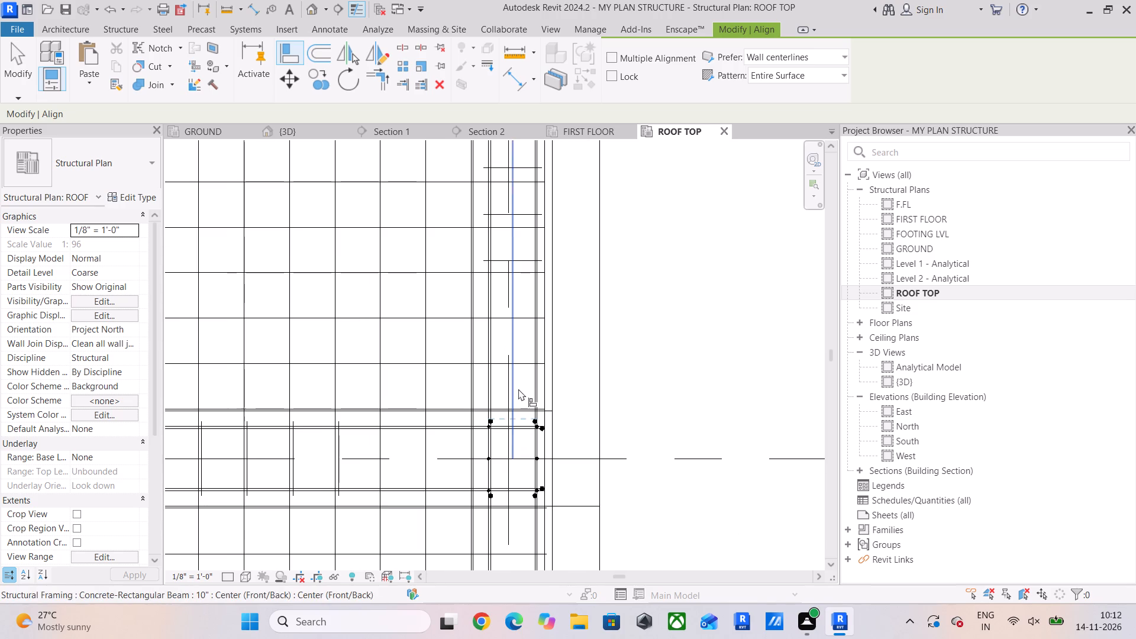
Extend the right edge beam's topmost #5 stirrup set down to the junction below and up toward the top right corner column.
scroll(542, 471, down, 2)
middle_drag(544, 466, 544, 495)
click(20, 64)
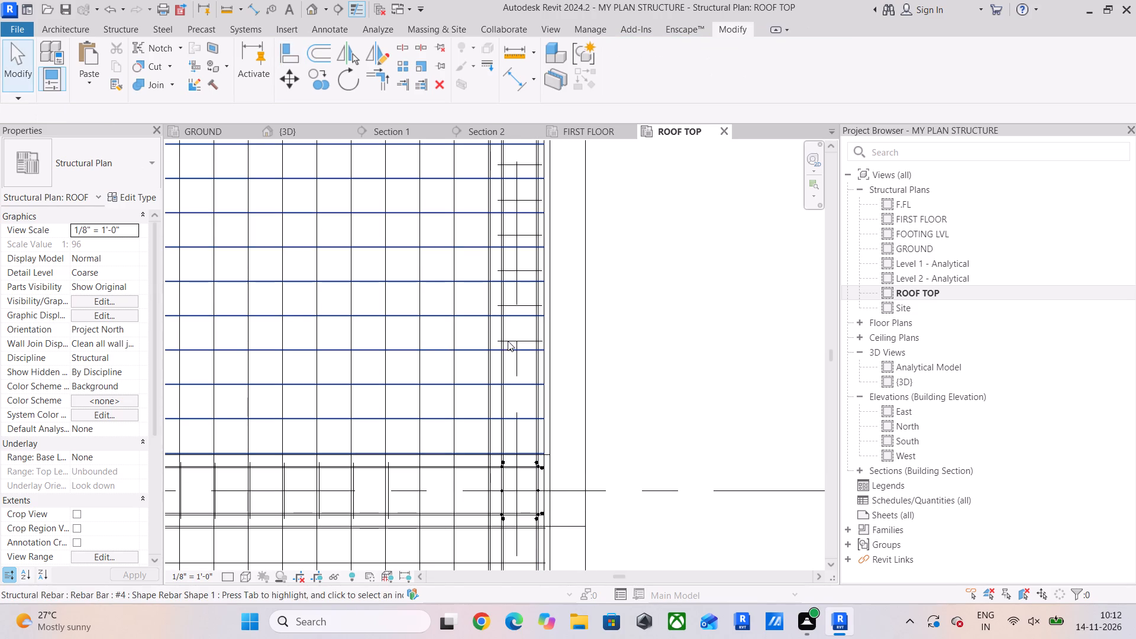
click(508, 340)
drag(521, 346, 523, 424)
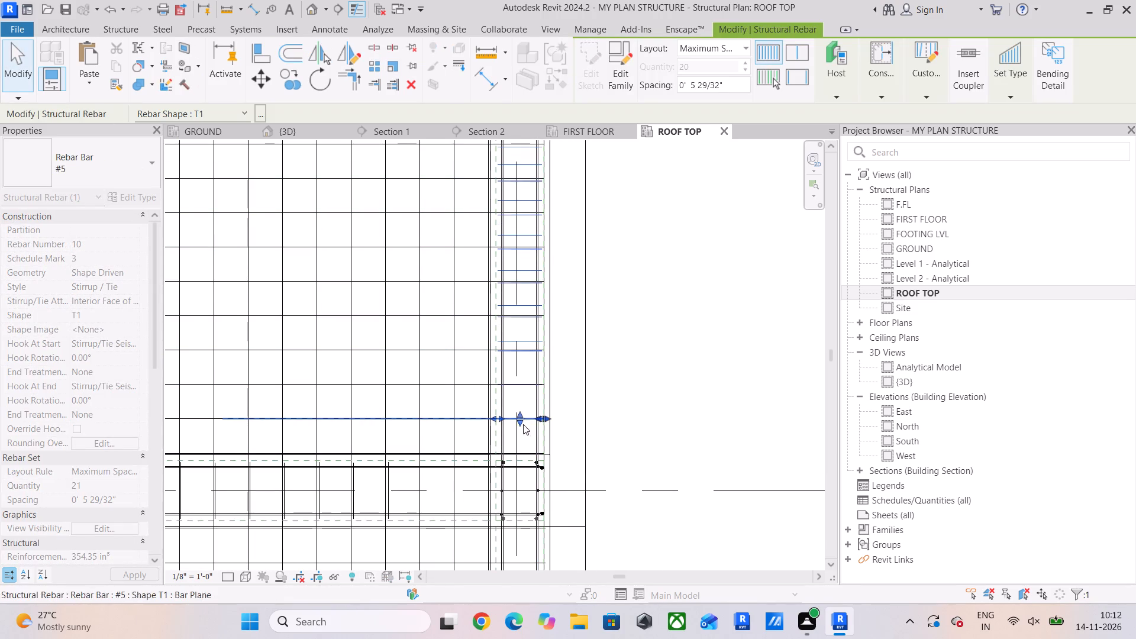
middle_drag(609, 411, 606, 564)
middle_drag(590, 350, 565, 626)
middle_drag(565, 339, 576, 617)
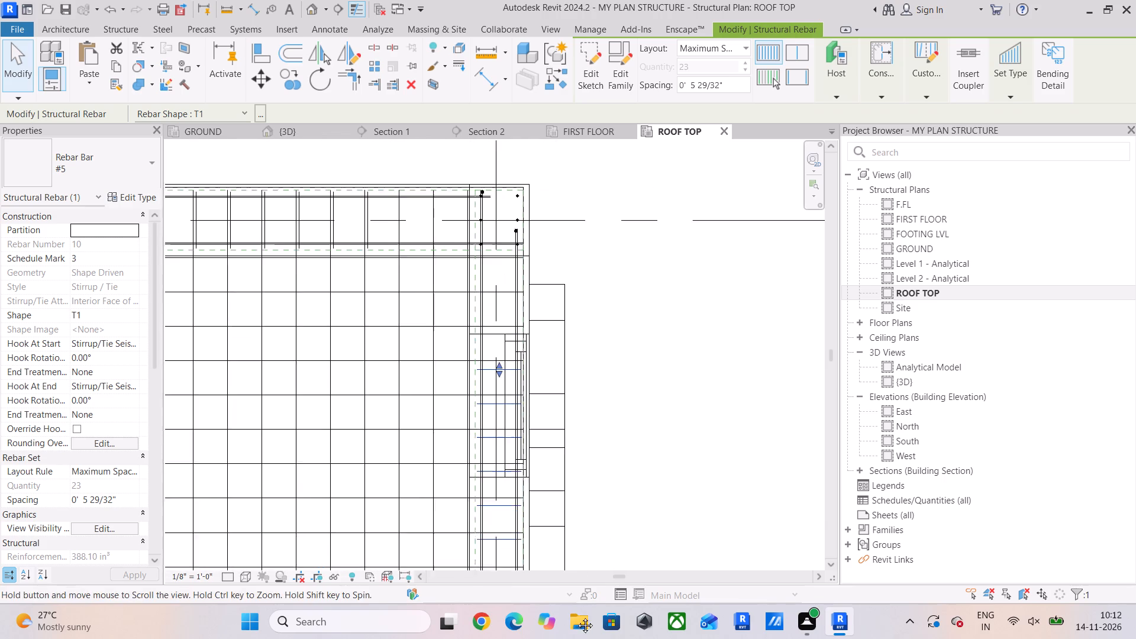
middle_drag(576, 617, 576, 617)
scroll(505, 328, up, 2)
drag(500, 388, 501, 296)
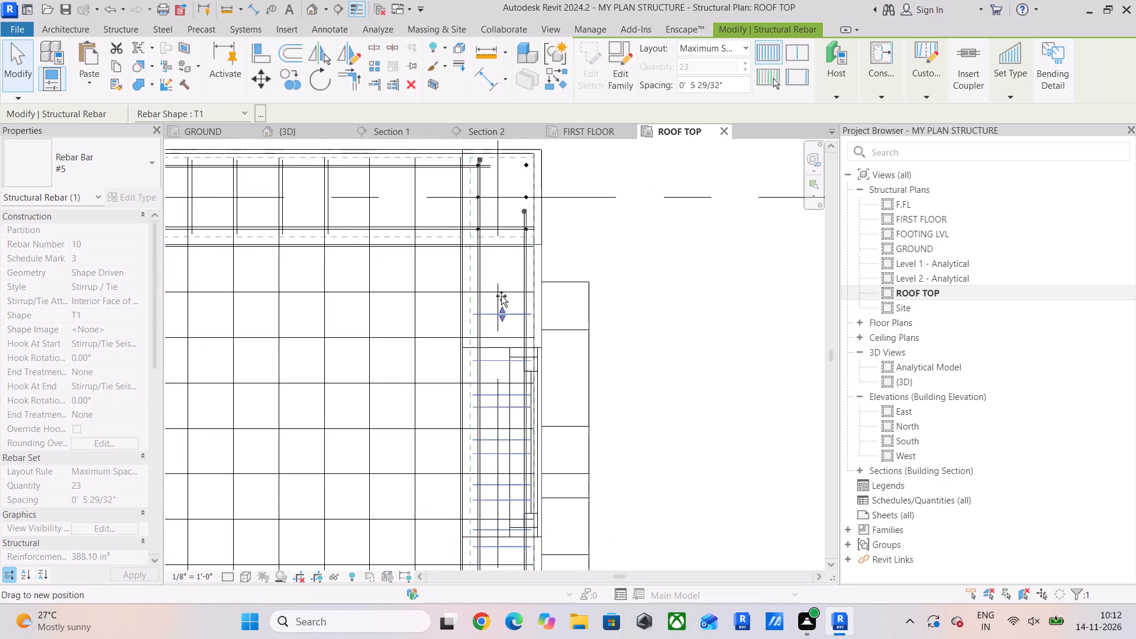
drag(501, 296, 502, 293)
Align the right edge beam's right #5 bar ends with its left #5 bar ends at the top right corner column.
middle_drag(566, 268, 595, 415)
scroll(537, 266, up, 4)
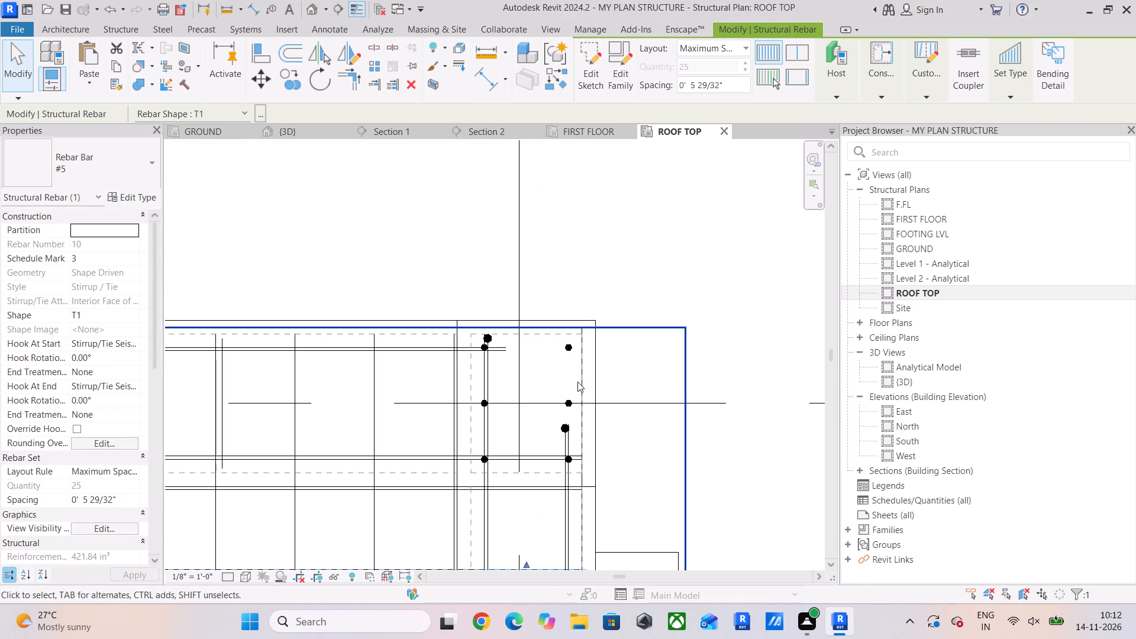
scroll(563, 383, up, 2)
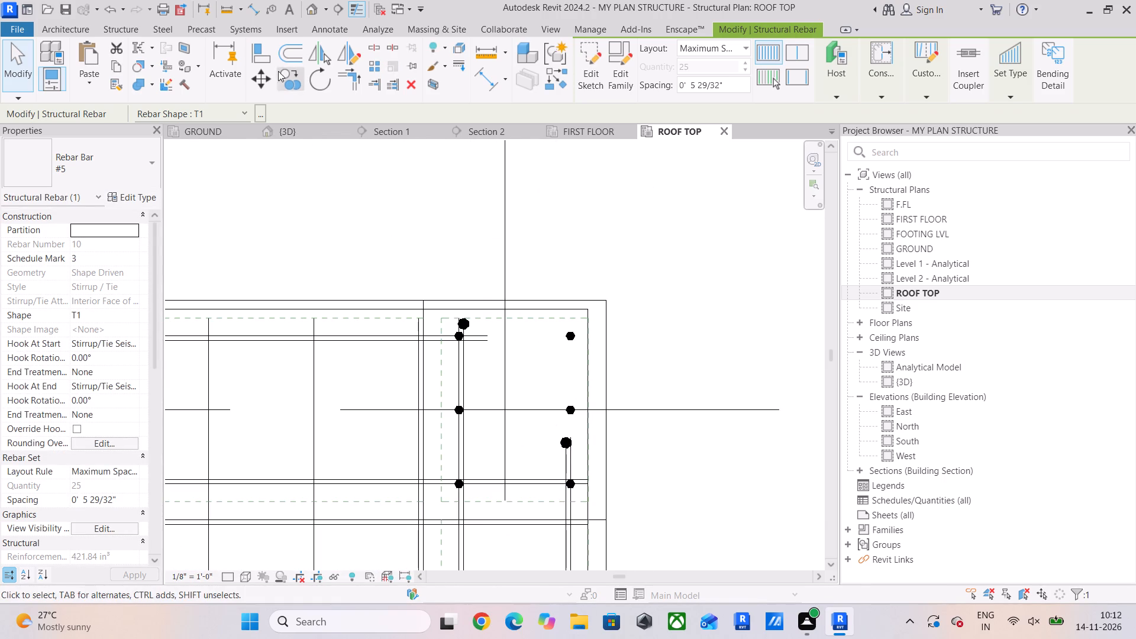
click(263, 57)
click(469, 321)
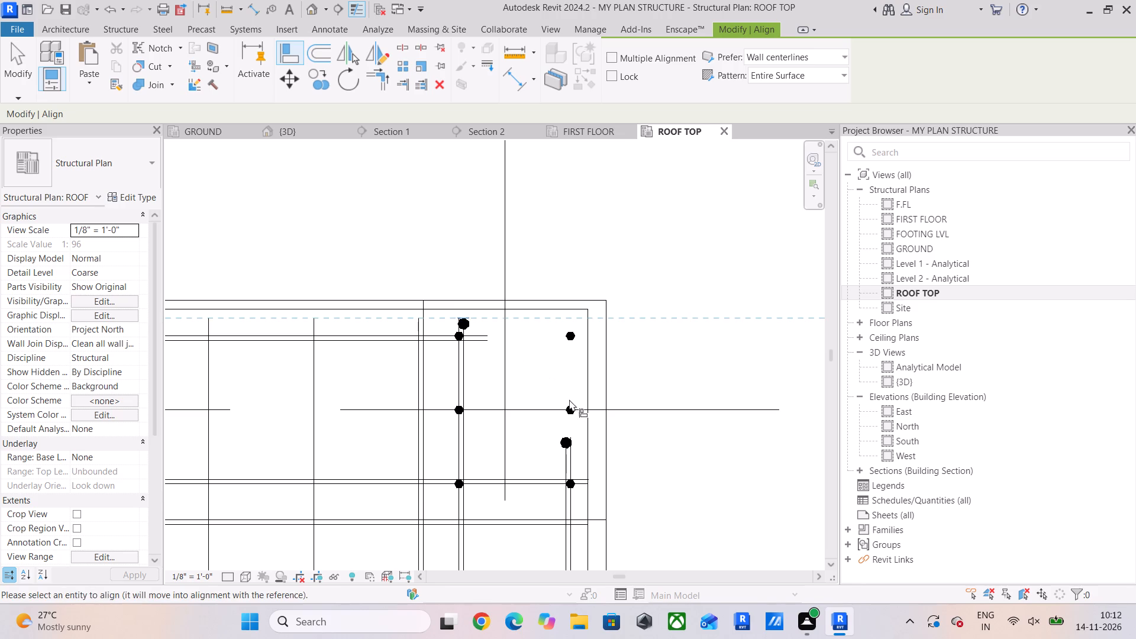
click(560, 438)
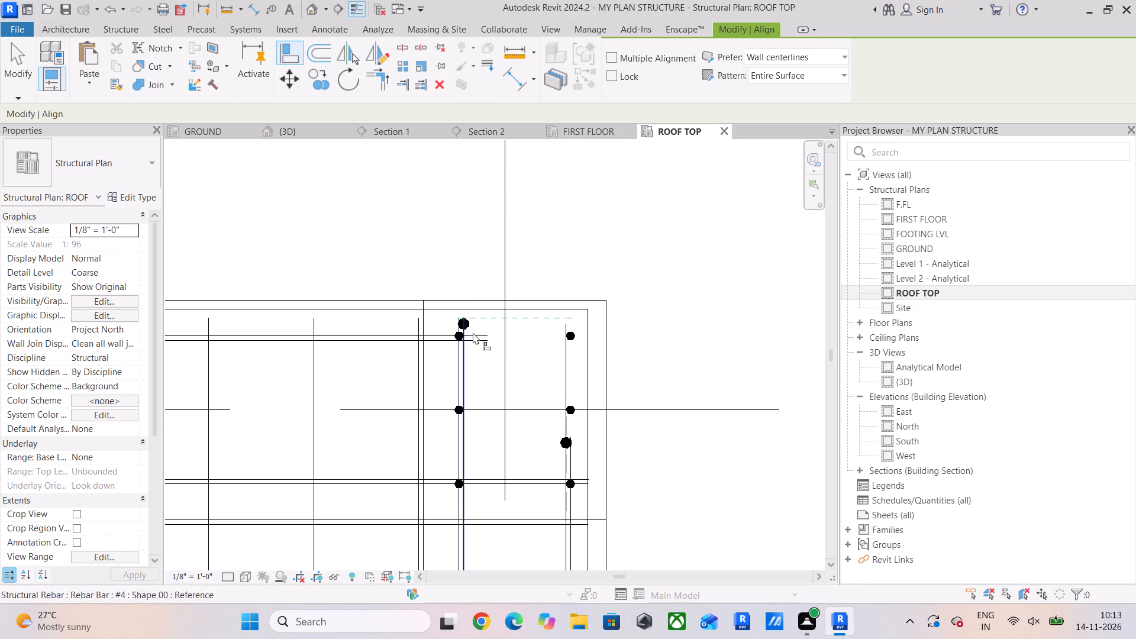
drag(475, 318, 481, 324)
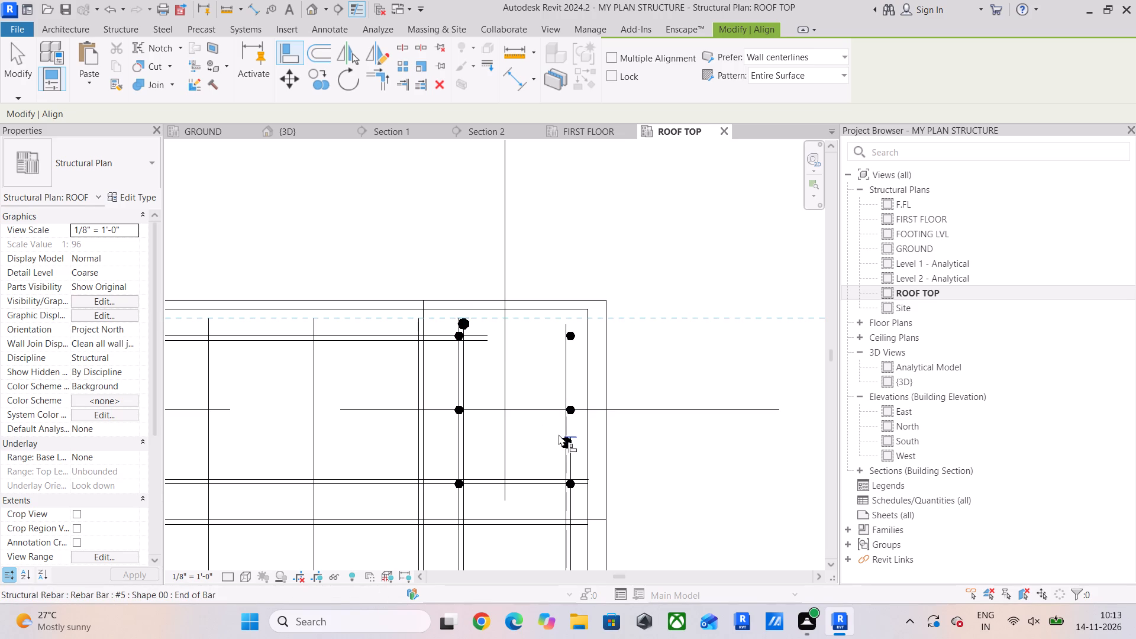
click(559, 434)
click(472, 319)
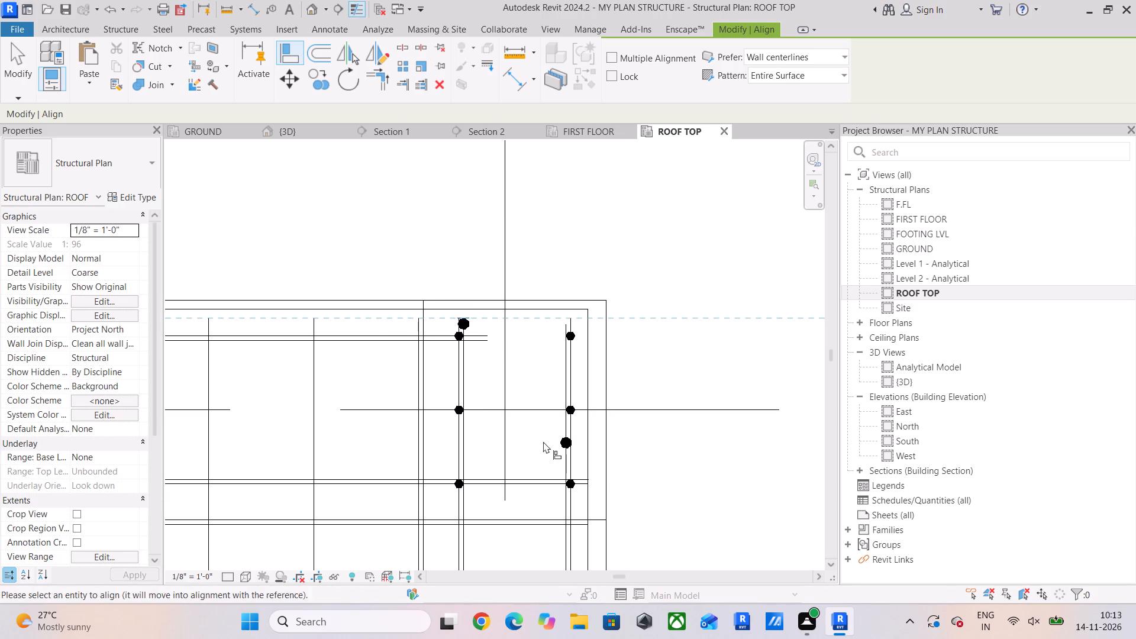
click(559, 437)
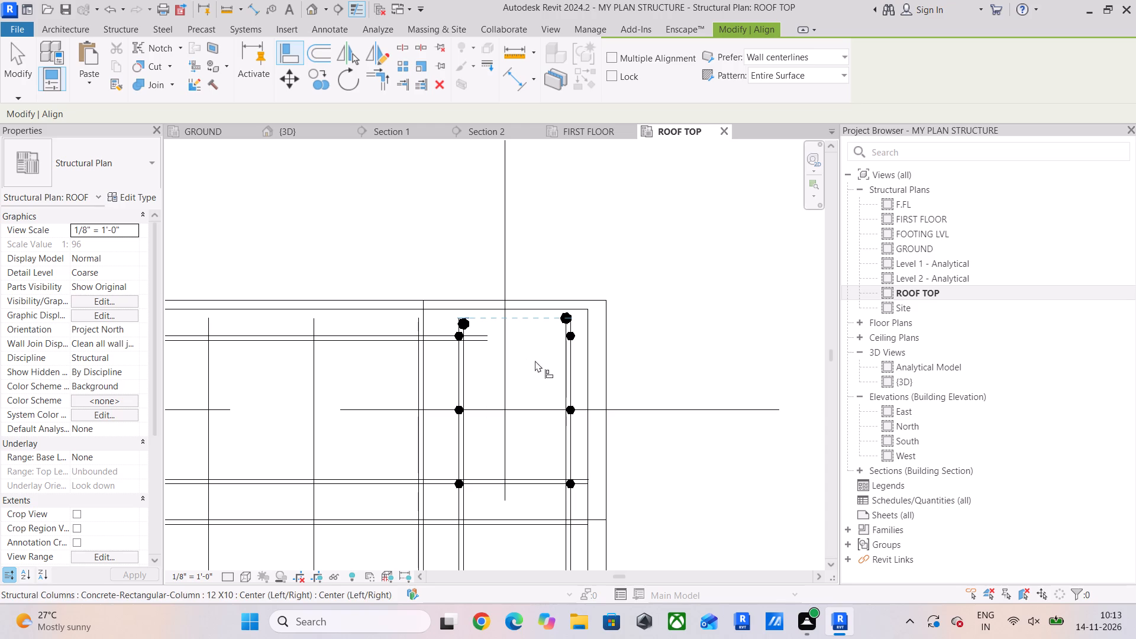
Align the top edge beam's upper #5 bar ends with its lower #5 bar ends at the top right corner column.
click(590, 486)
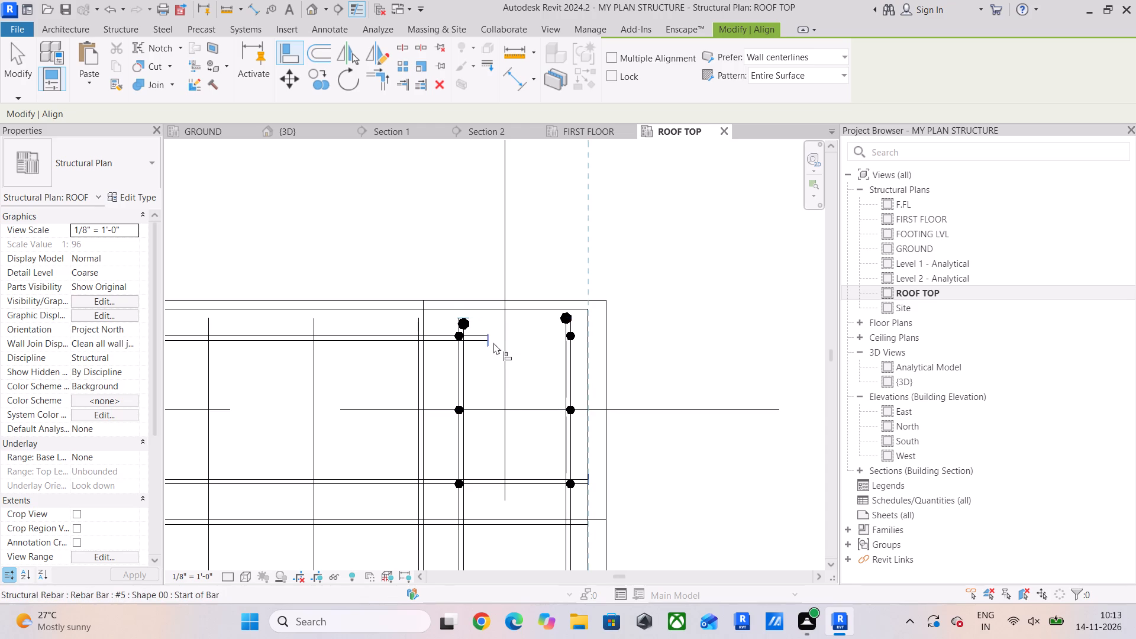
click(493, 343)
drag(588, 485, 588, 476)
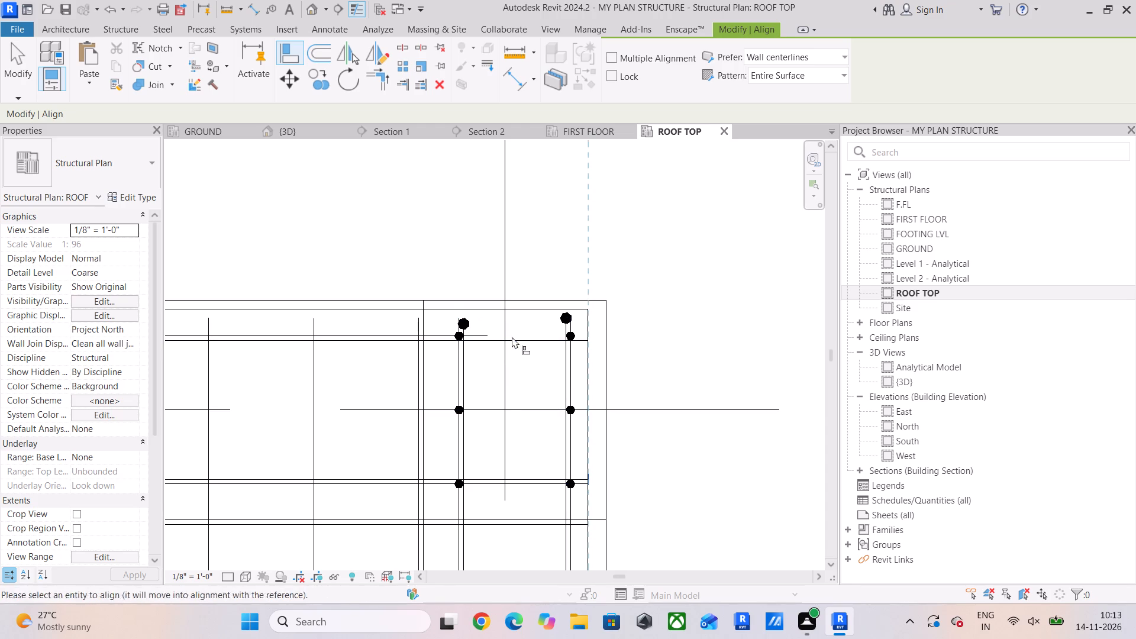
click(493, 333)
Align the right edge beam's left #5 bar ends with its adjusted right bar ends at the top right corner.
scroll(511, 368, down, 2)
middle_drag(511, 368, 518, 327)
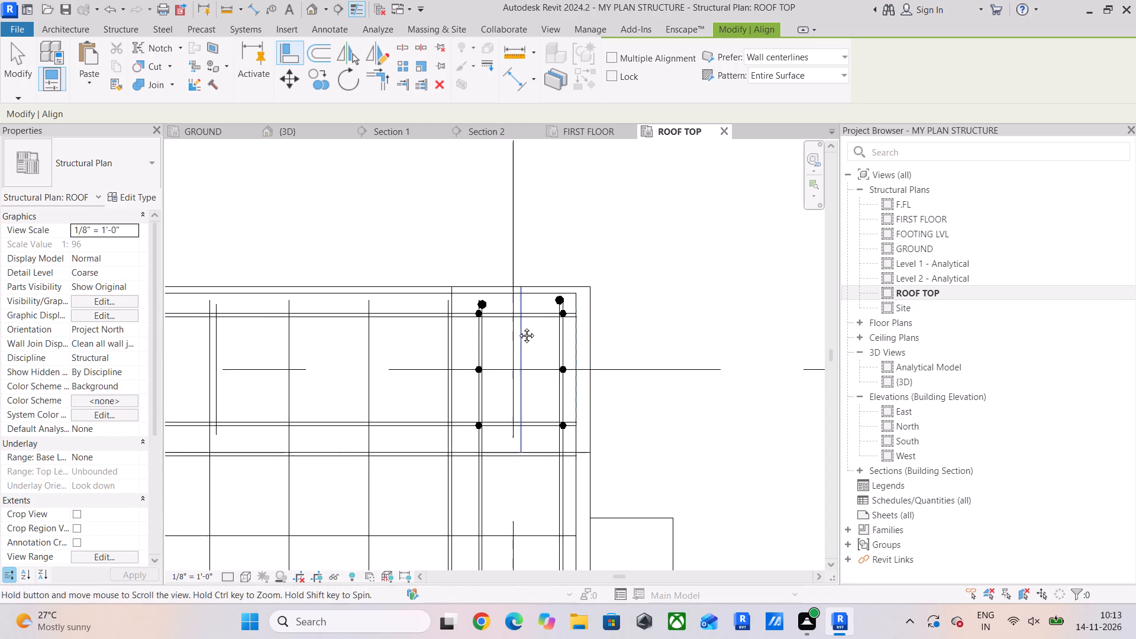
middle_drag(518, 327, 518, 324)
scroll(475, 259, up, 4)
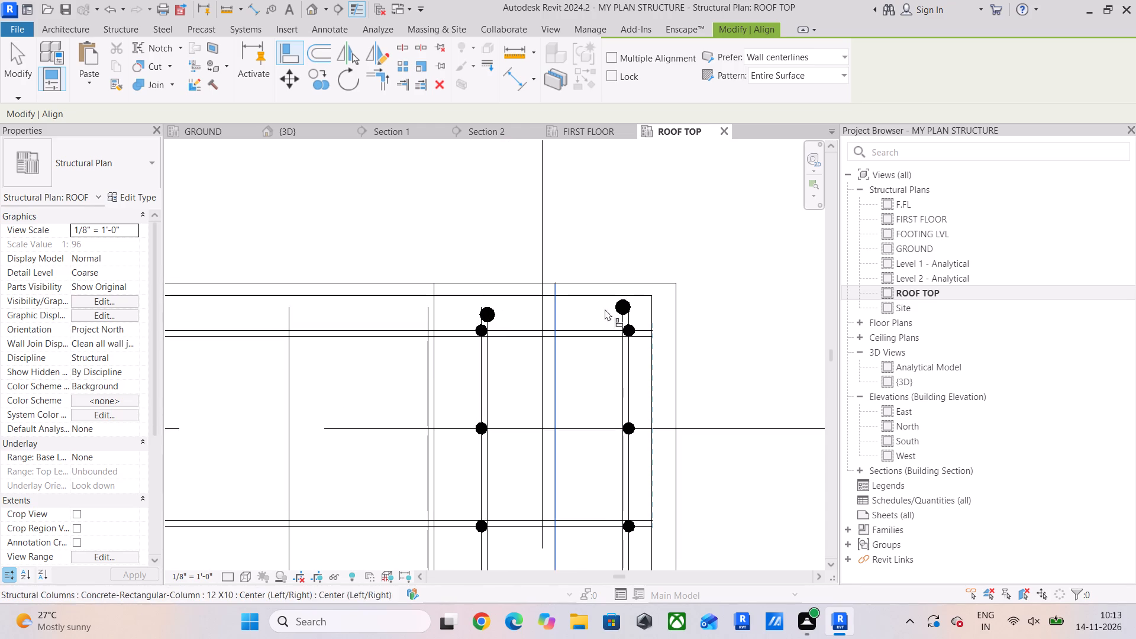
drag(612, 299, 604, 301)
click(488, 303)
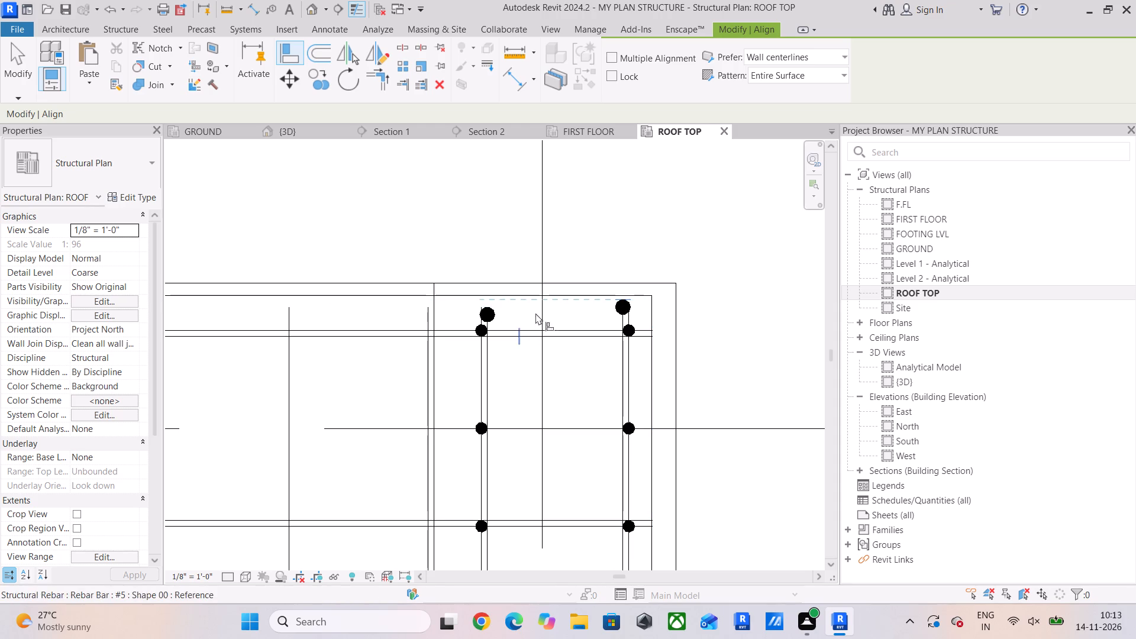
drag(611, 297, 595, 300)
click(500, 306)
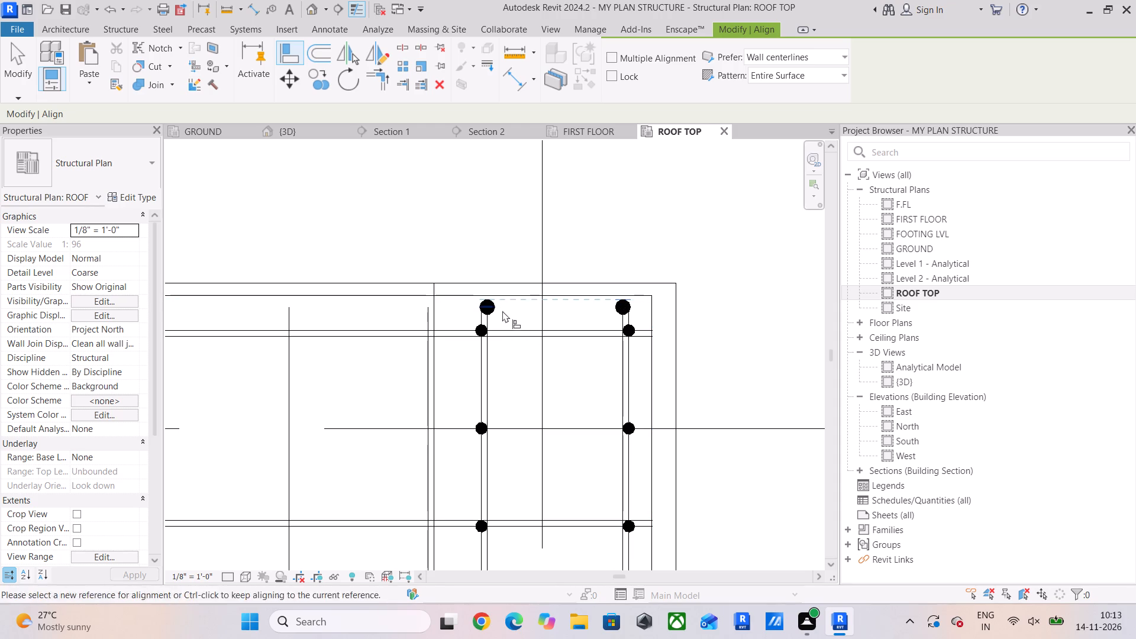
click(1, 65)
click(8, 66)
Extend the top edge beam's right-bay #5 stirrup set toward the top right corner column and the intermediate column junction.
scroll(457, 354, down, 8)
middle_drag(485, 366, 575, 370)
click(412, 386)
drag(409, 381, 483, 389)
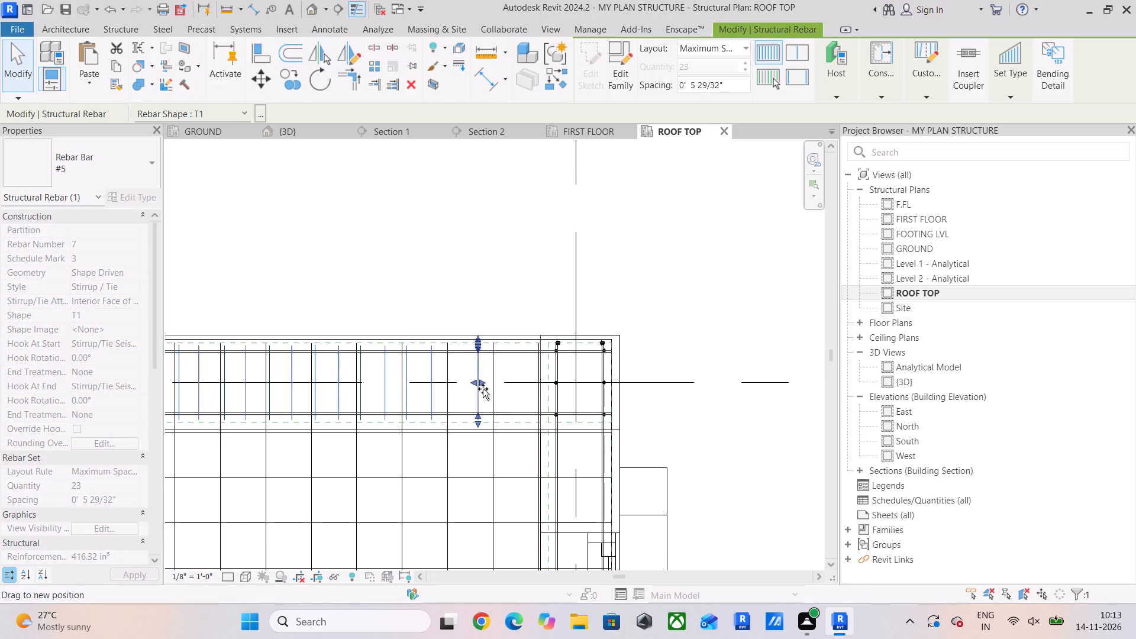
drag(483, 389, 497, 396)
scroll(379, 403, down, 5)
middle_drag(379, 403, 755, 399)
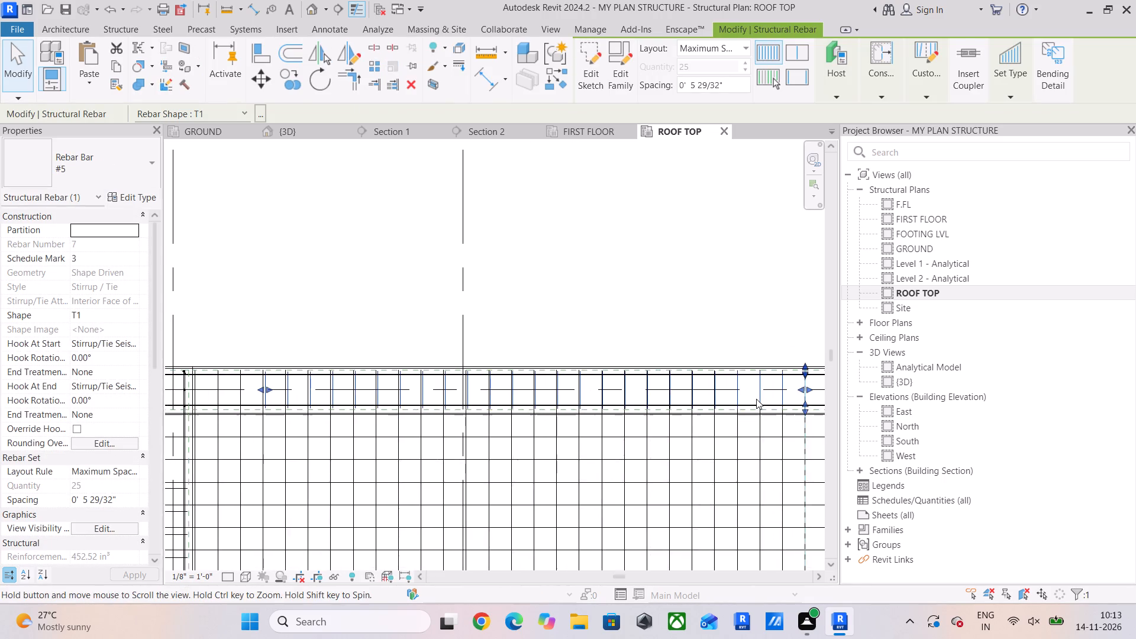
middle_drag(331, 395, 622, 415)
scroll(624, 405, up, 5)
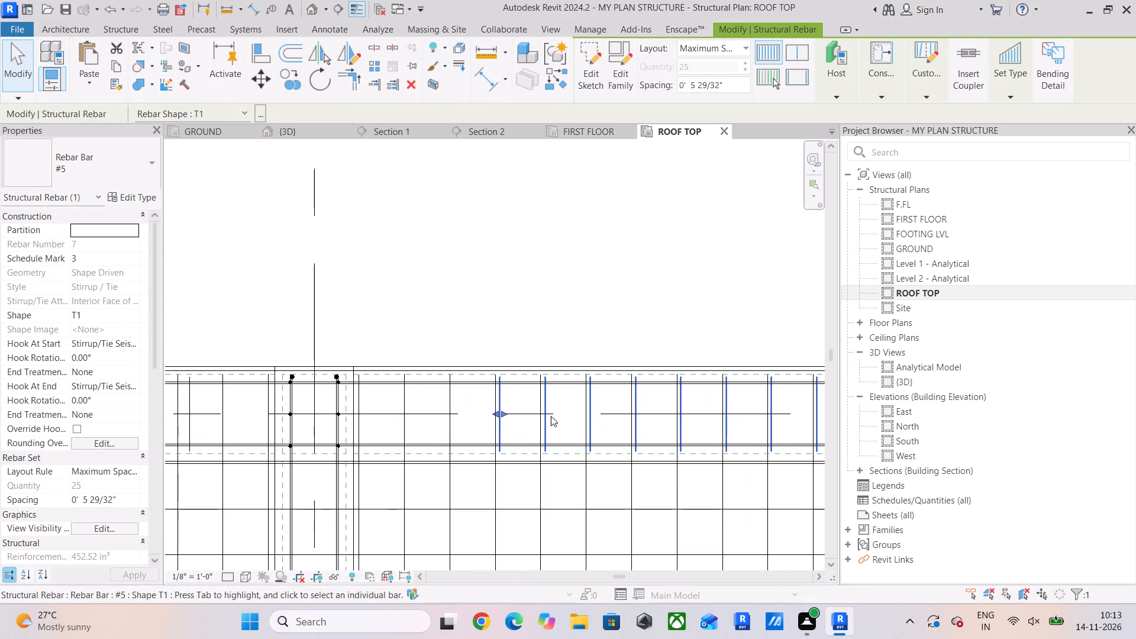
drag(499, 414, 408, 422)
Extend the top edge beam's left-bay #5 stirrup set toward the intermediate column junction and the top left corner column.
scroll(440, 395, down, 2)
middle_drag(440, 395, 602, 397)
scroll(401, 403, up, 2)
click(416, 405)
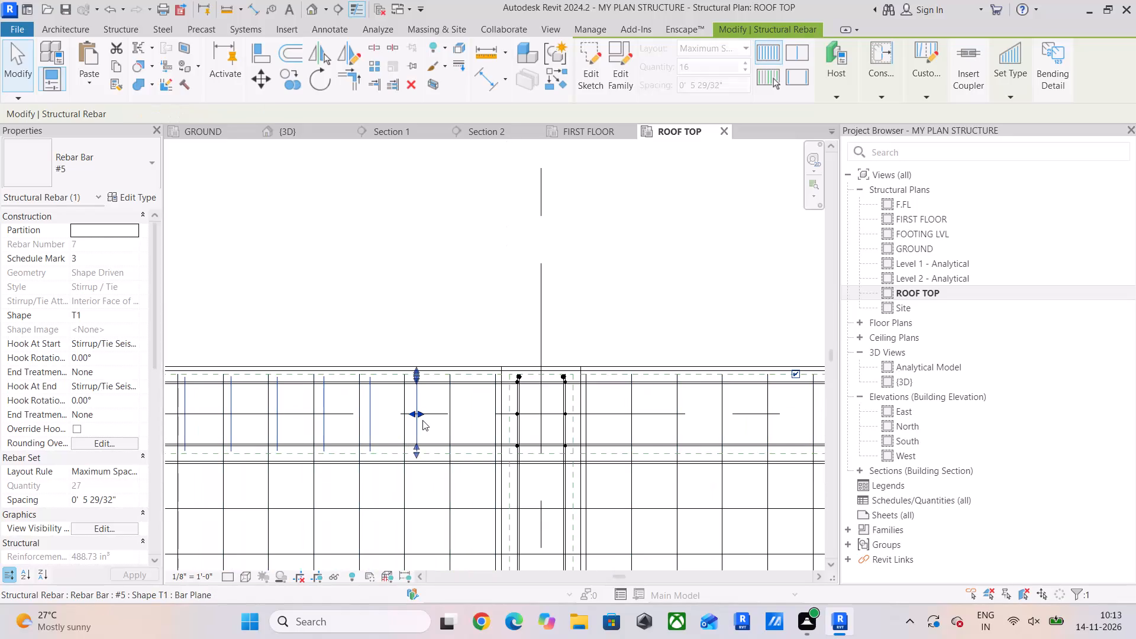
drag(422, 415, 449, 421)
scroll(389, 417, down, 4)
middle_drag(389, 417, 779, 425)
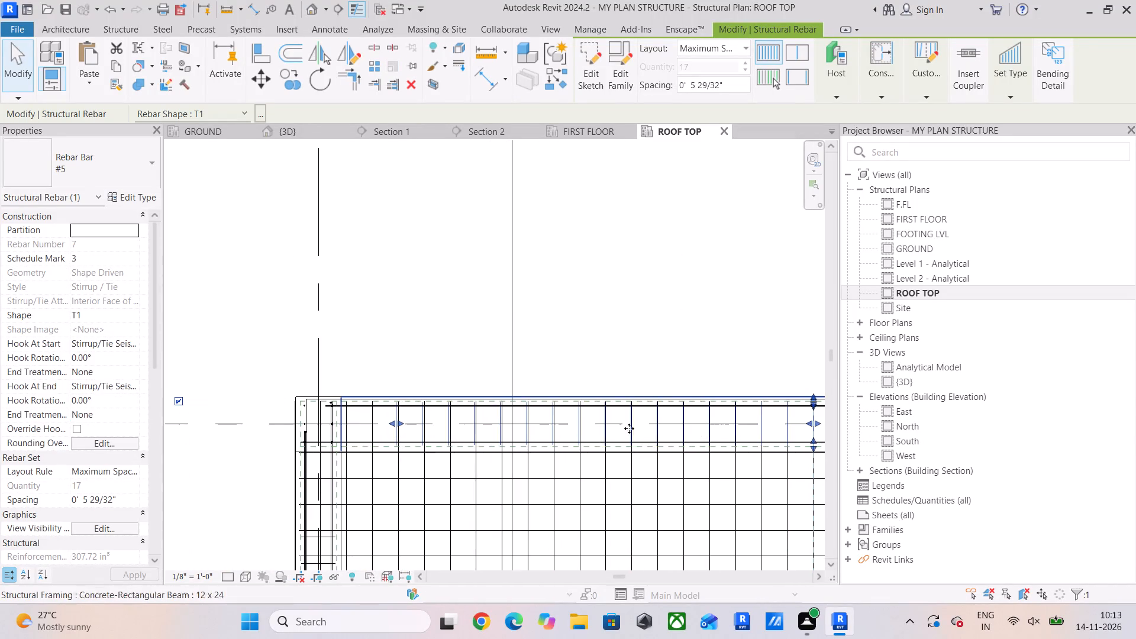
scroll(370, 425, up, 5)
drag(418, 423, 380, 432)
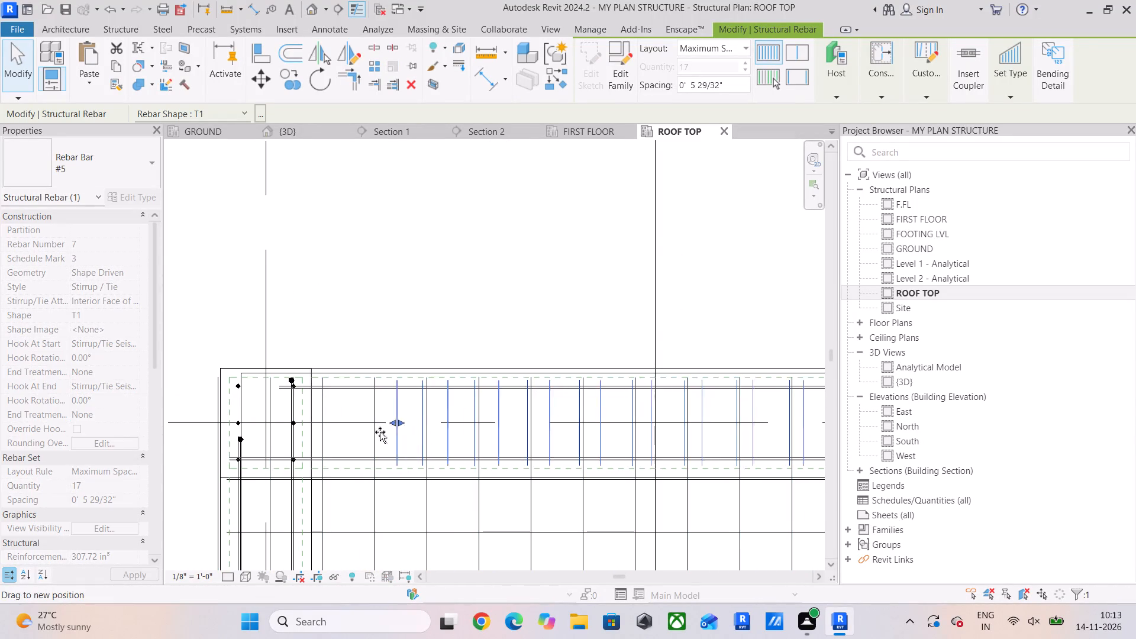
drag(380, 432, 324, 447)
click(354, 405)
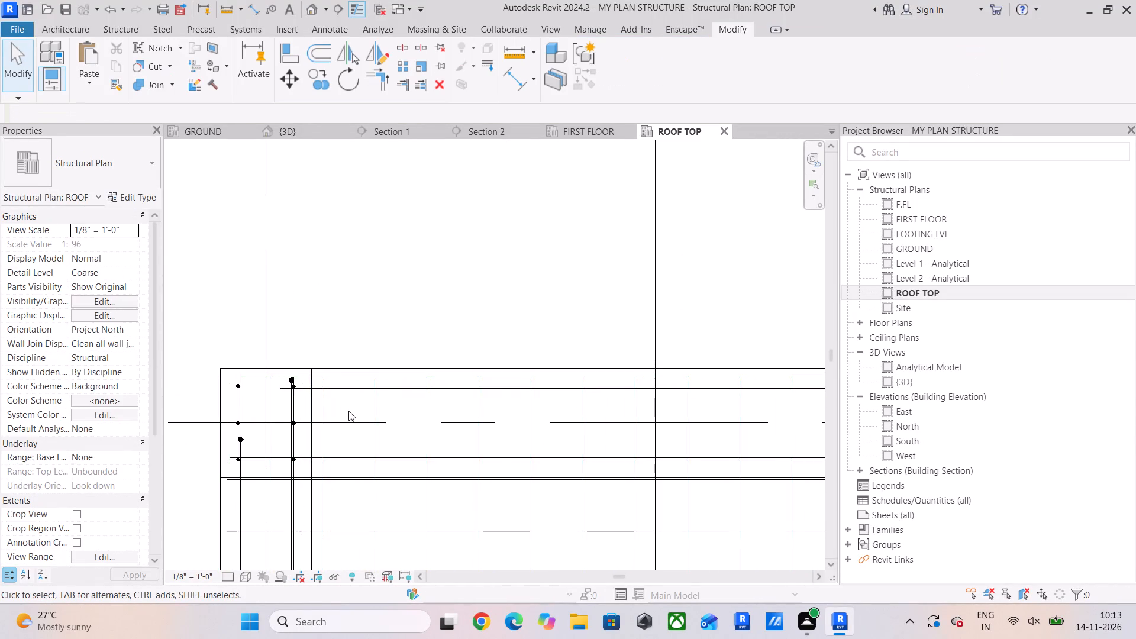
Align the top edge beam's upper #5 bar ends with its lower #5 bar ends at the top left corner column.
middle_drag(348, 411, 456, 413)
scroll(382, 392, up, 6)
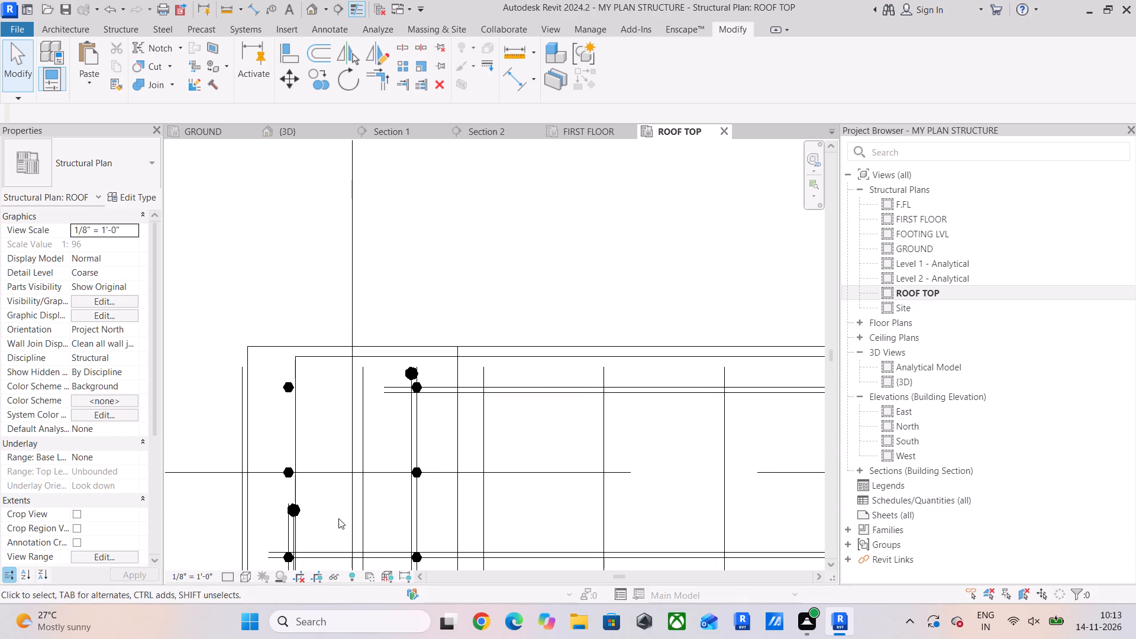
middle_drag(338, 518, 349, 490)
click(287, 51)
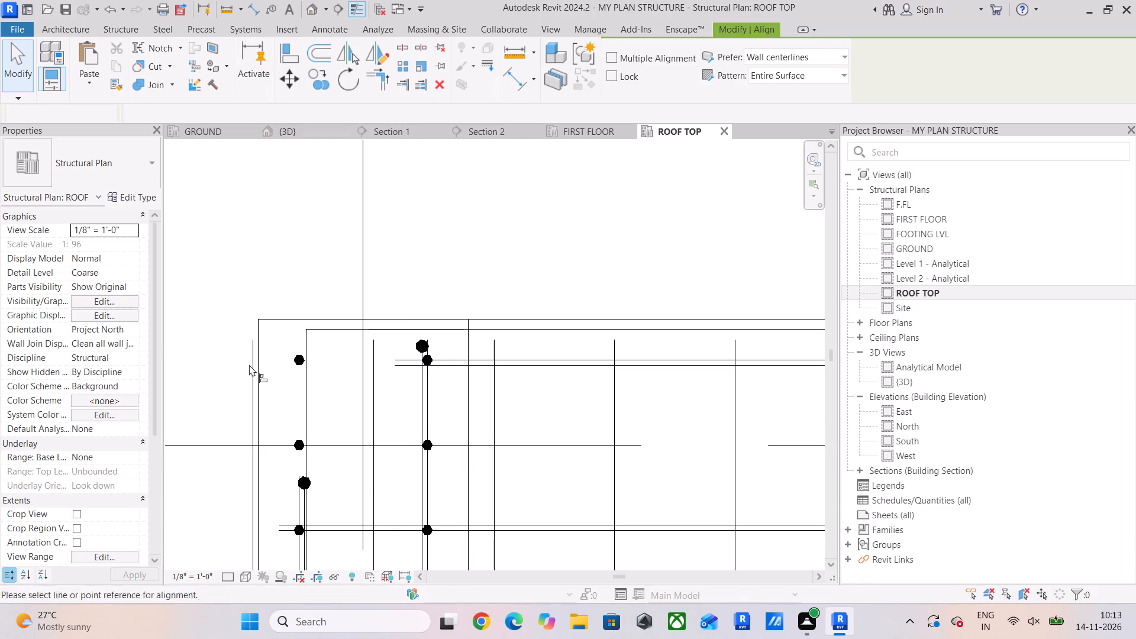
click(275, 537)
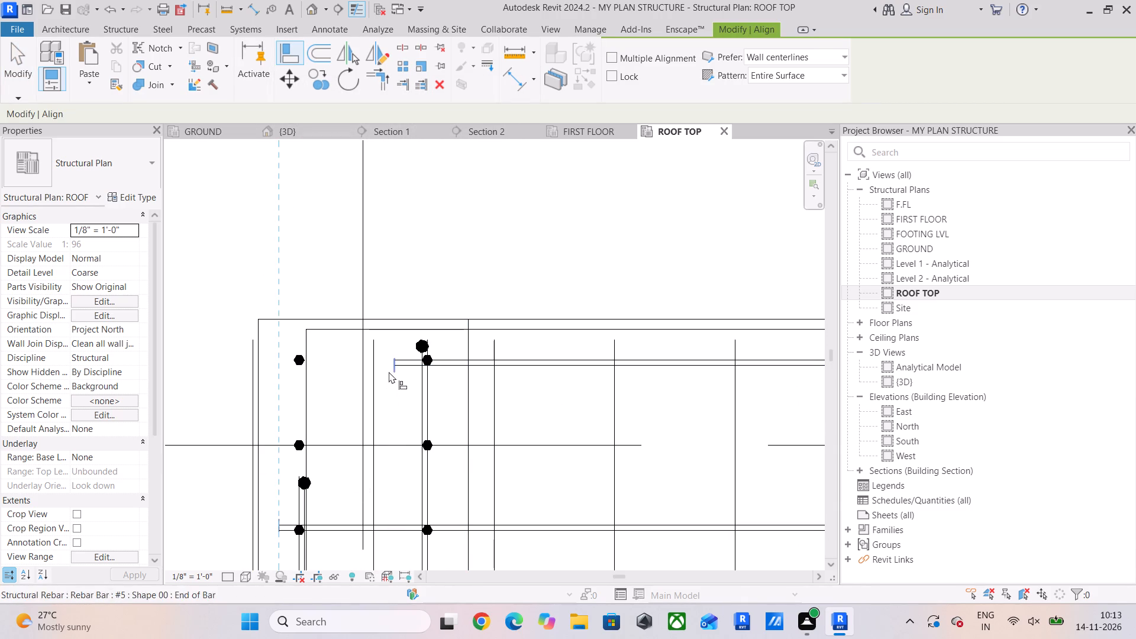
click(389, 371)
click(273, 366)
click(390, 358)
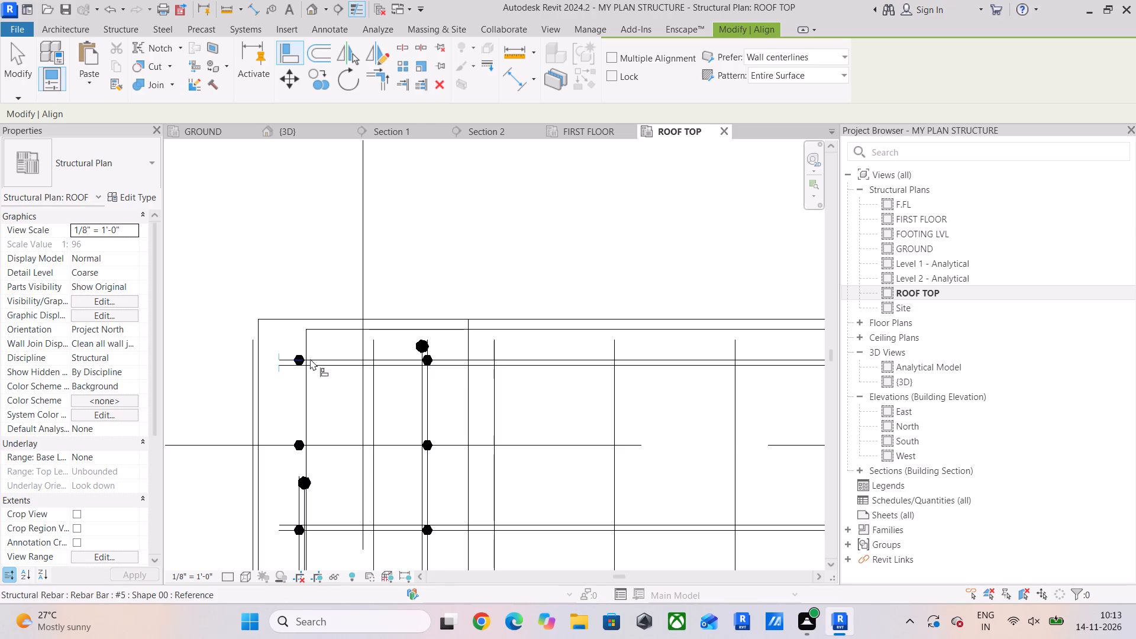
Align the left edge beam's left #5 bar ends with its right #5 bar ends at the top left corner column.
click(414, 339)
click(304, 472)
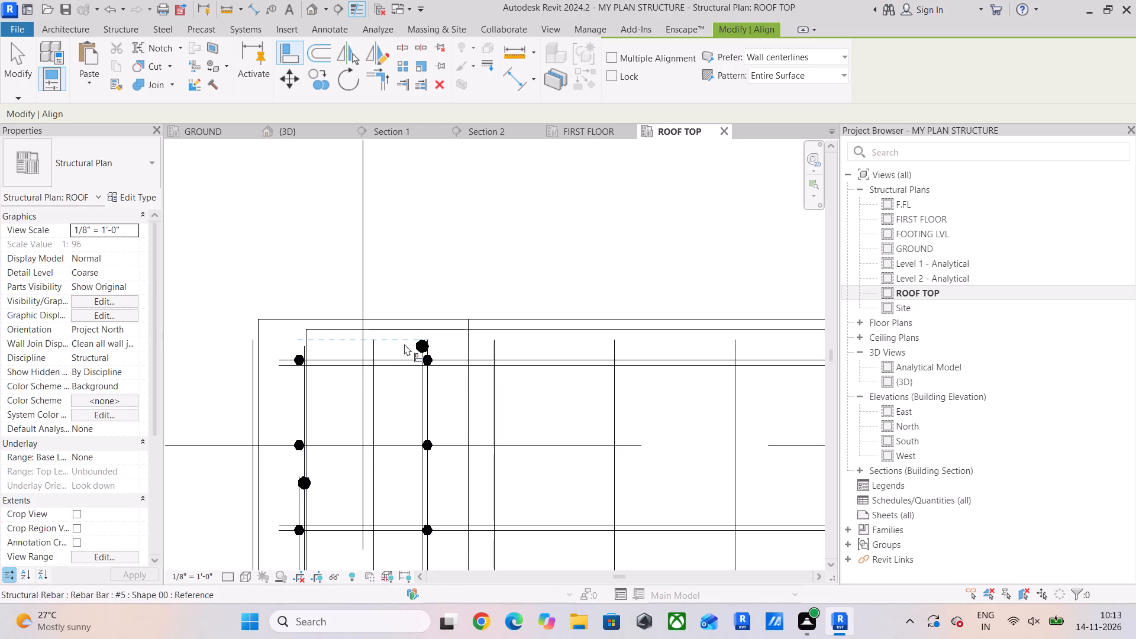
click(412, 338)
click(304, 476)
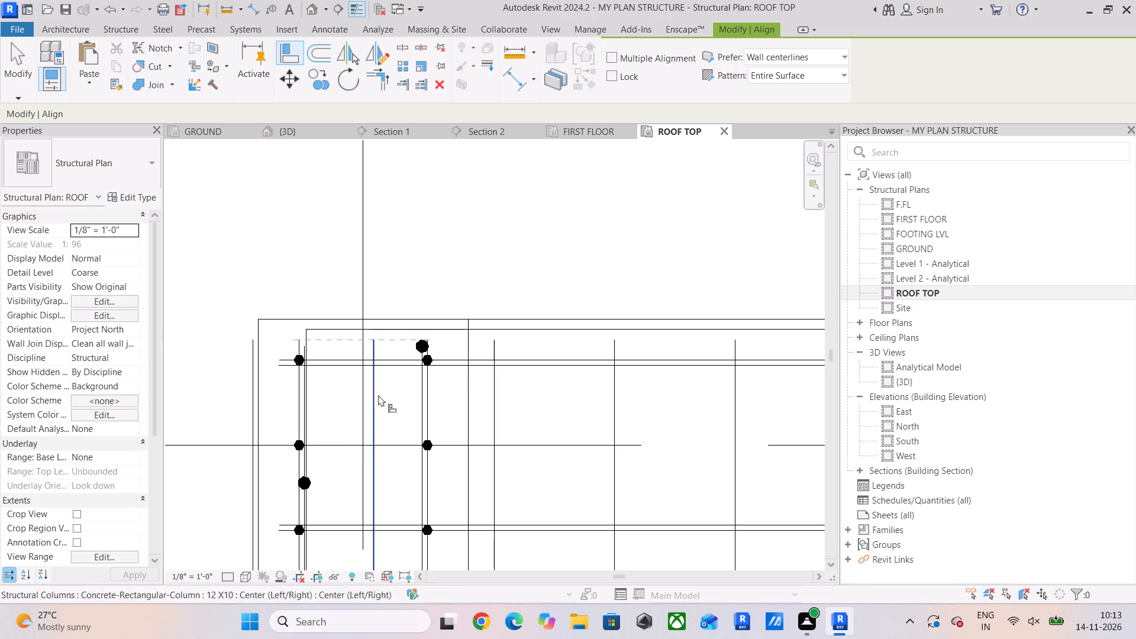
drag(419, 340, 412, 347)
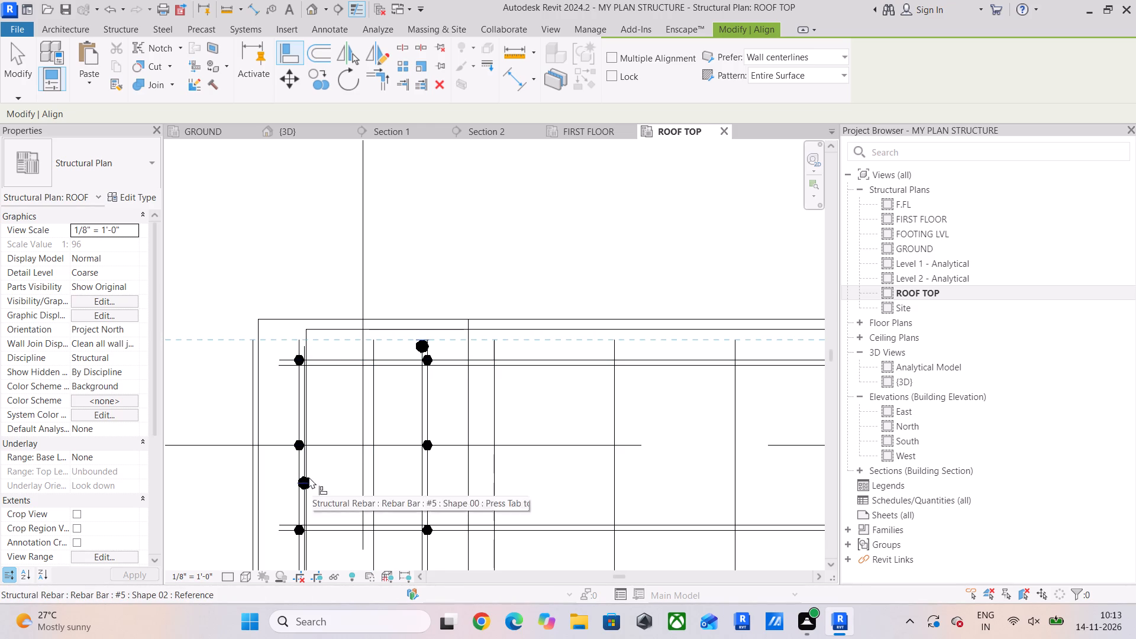
click(307, 473)
middle_drag(372, 434, 365, 376)
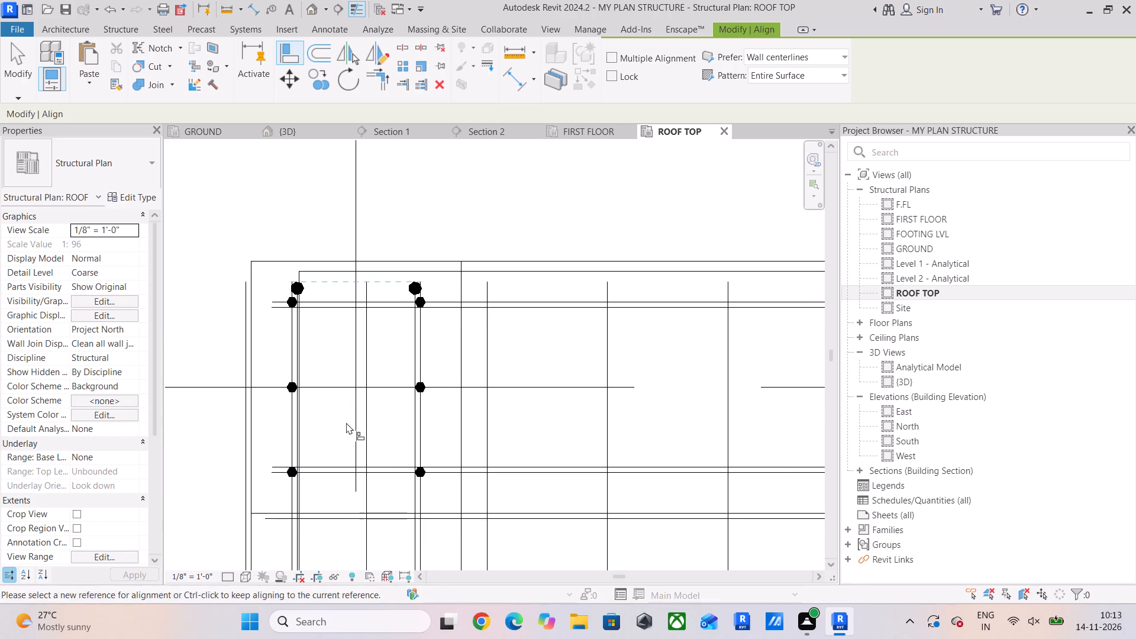
scroll(346, 422, up, 1)
middle_drag(346, 422, 319, 293)
scroll(335, 399, down, 11)
middle_drag(422, 393, 399, 404)
click(10, 67)
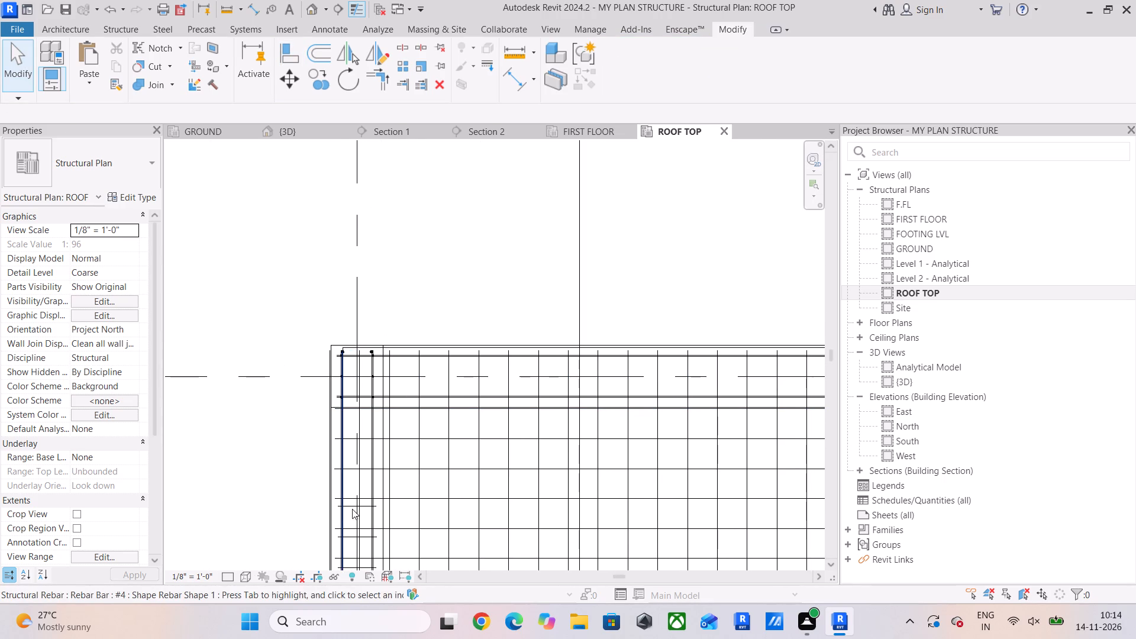
Extend the left edge beam's upper-bay #5 stirrup set toward the top left corner column and the middle left column junction.
click(352, 509)
drag(357, 502, 360, 442)
middle_drag(369, 505, 380, 362)
scroll(380, 465, down, 3)
middle_drag(380, 467, 406, 316)
scroll(399, 504, up, 4)
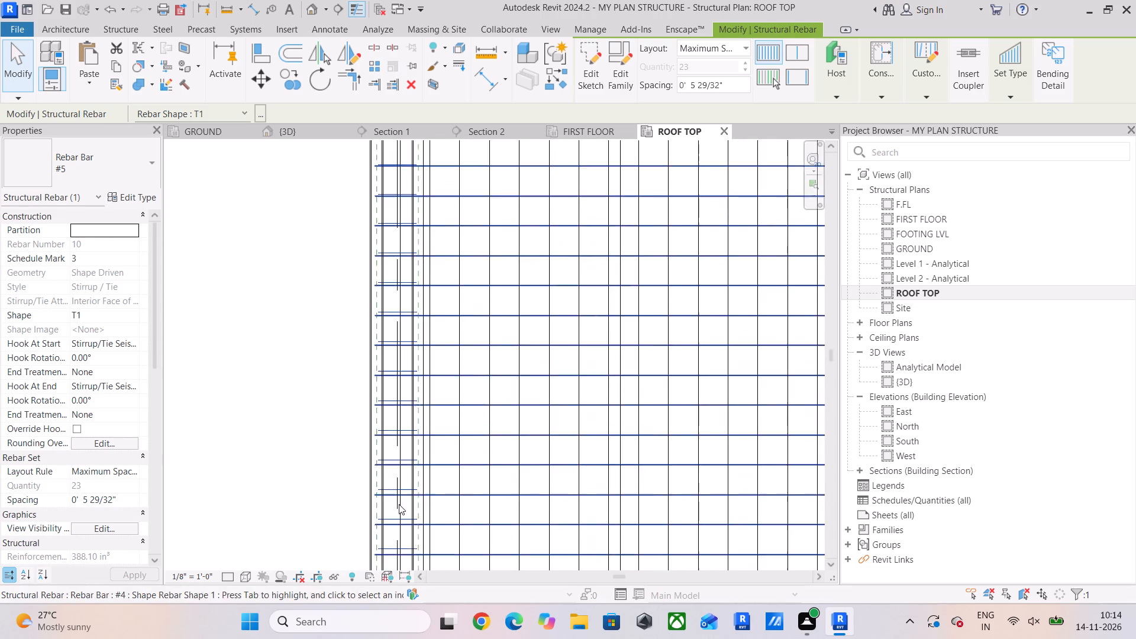
middle_drag(399, 504, 390, 238)
scroll(417, 411, down, 3)
middle_drag(417, 413, 418, 291)
scroll(404, 329, up, 4)
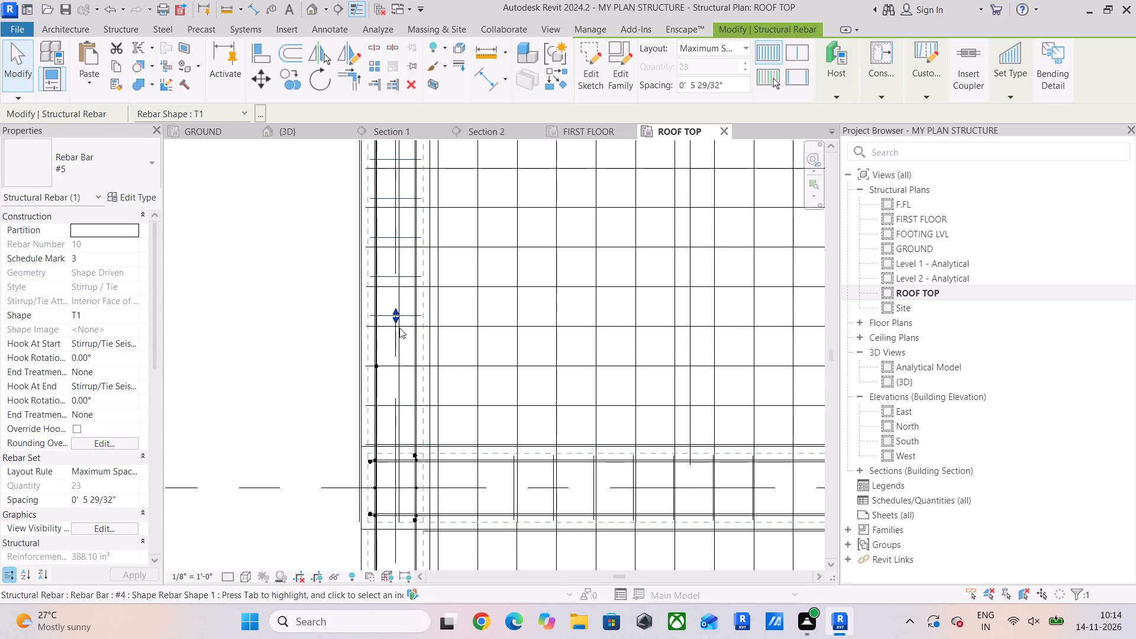
drag(398, 321, 405, 405)
click(295, 413)
Align the left #5 bar end of the left edge beam's upper bay with the right #5 bar end at the middle left column.
middle_drag(328, 429, 352, 284)
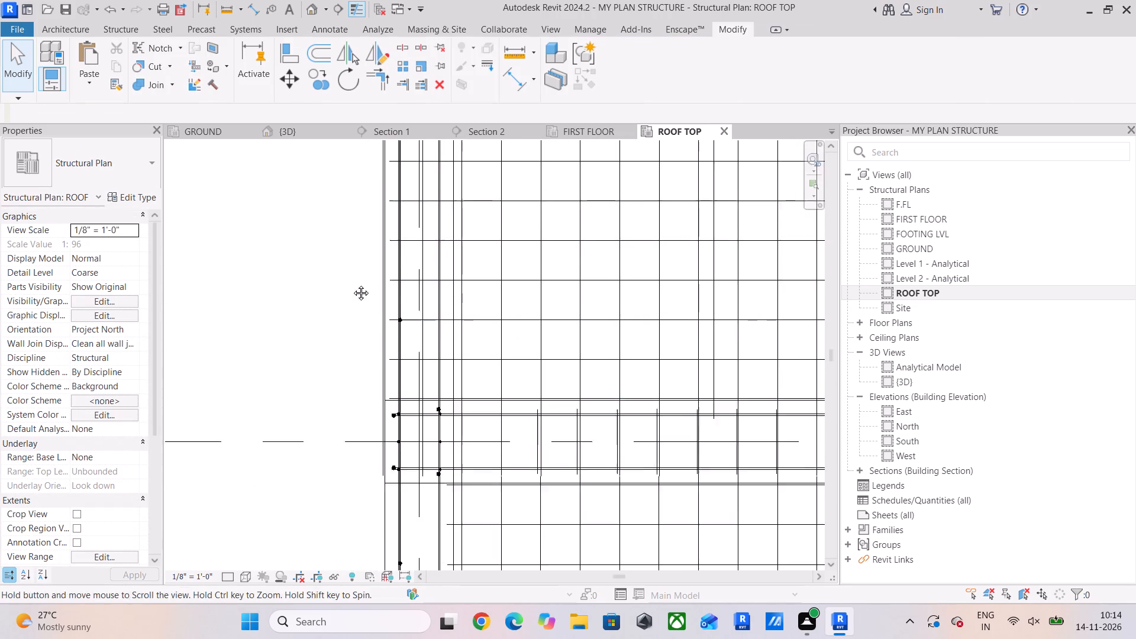
middle_drag(352, 284, 352, 254)
scroll(421, 299, up, 4)
scroll(390, 303, down, 3)
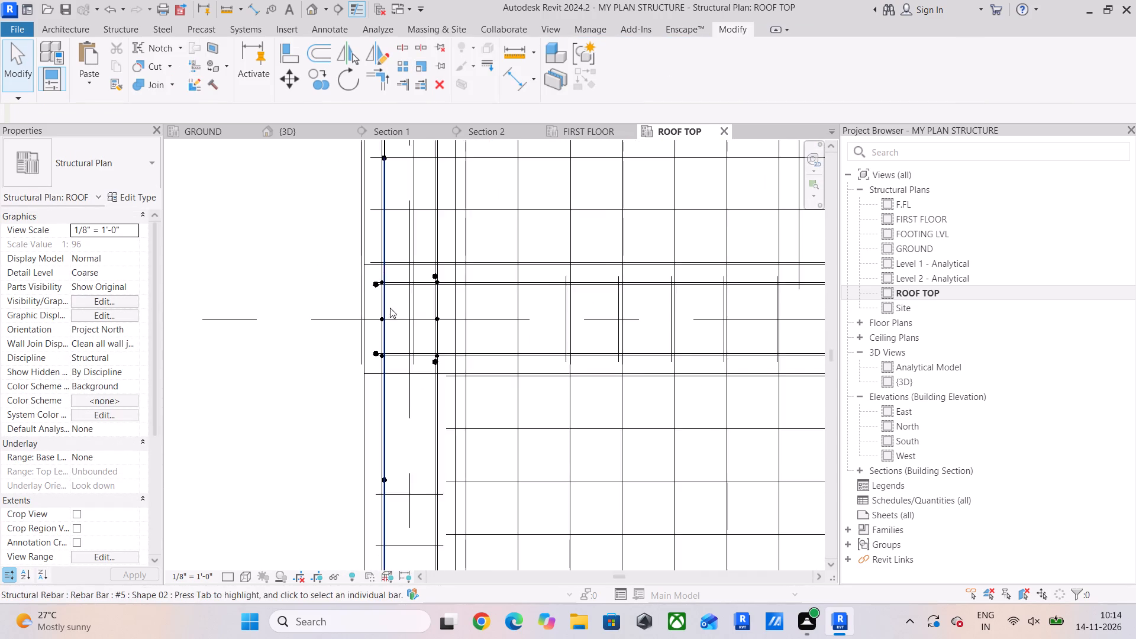
middle_drag(390, 312, 396, 357)
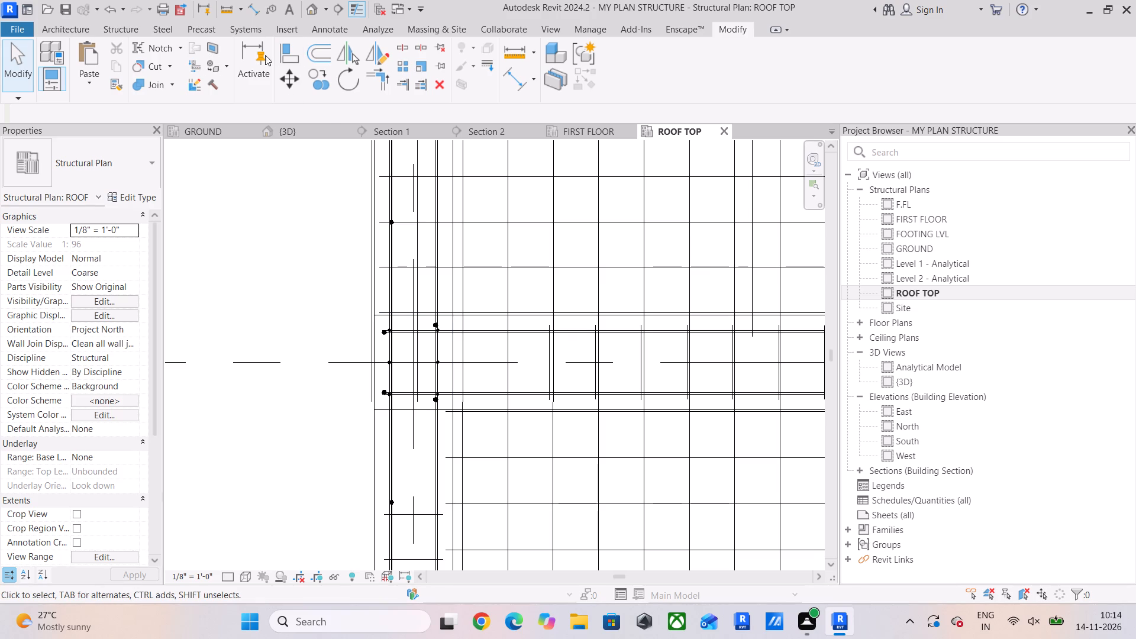
drag(278, 52, 283, 63)
scroll(507, 350, up, 4)
scroll(387, 288, up, 5)
click(369, 312)
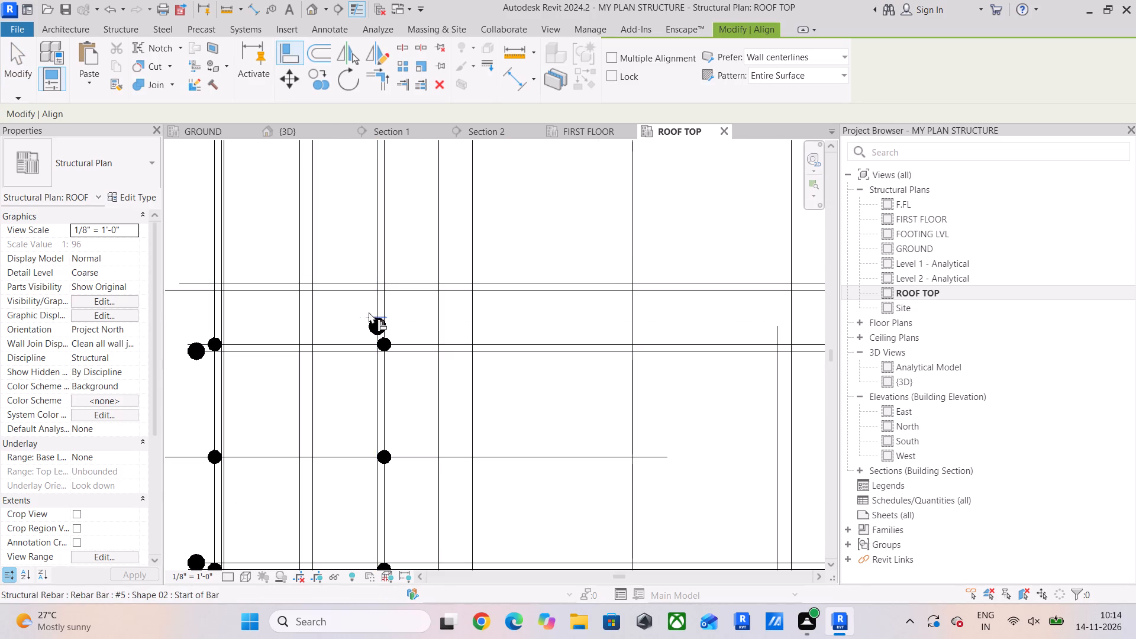
scroll(357, 314, down, 5)
middle_drag(362, 337, 412, 472)
scroll(346, 272, up, 4)
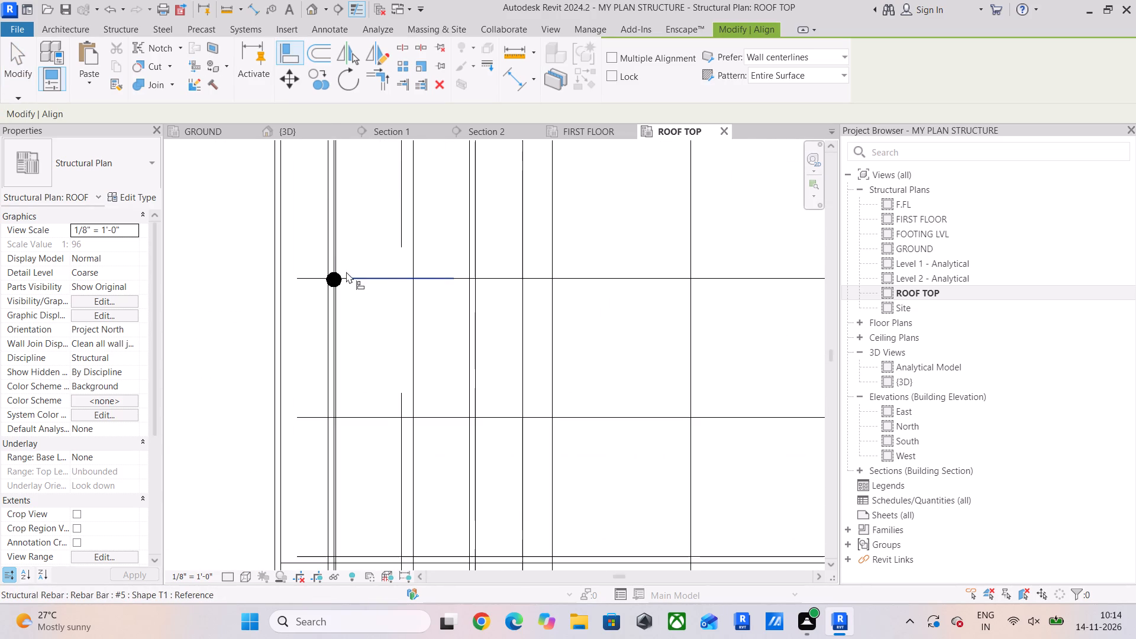
scroll(346, 272, up, 2)
click(339, 272)
scroll(394, 369, down, 5)
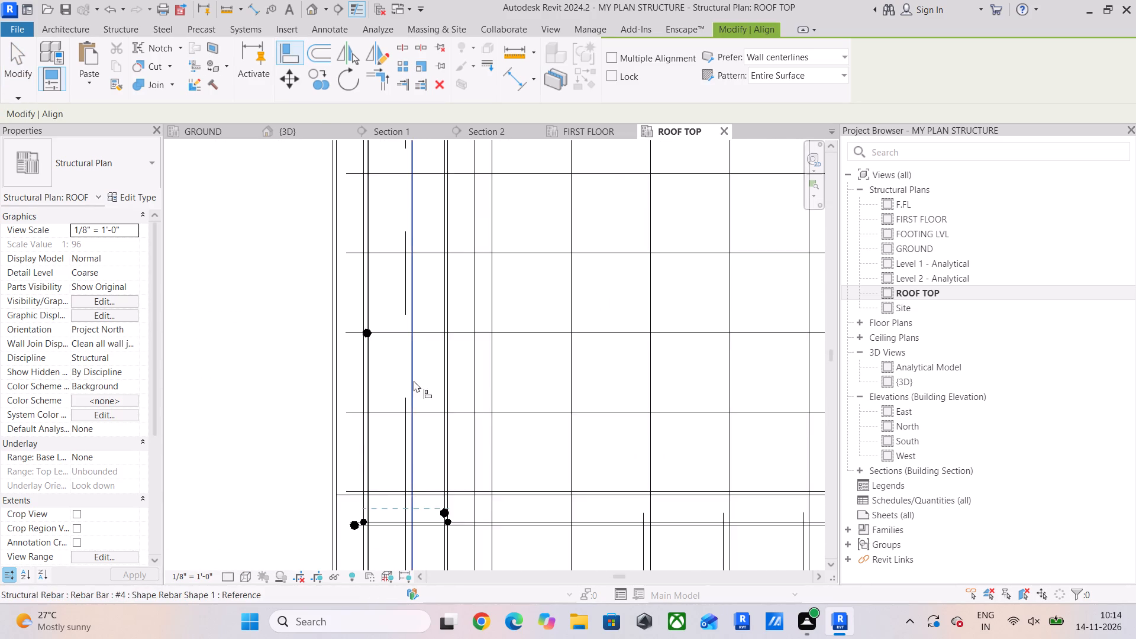
scroll(414, 380, down, 2)
middle_click(414, 380)
click(434, 485)
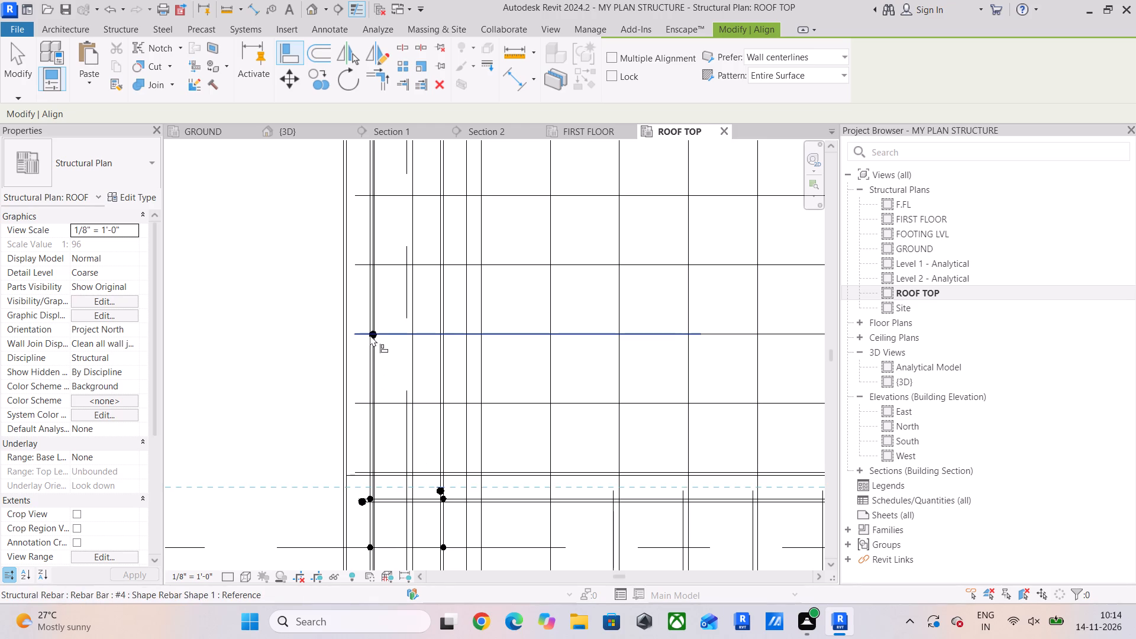
click(379, 325)
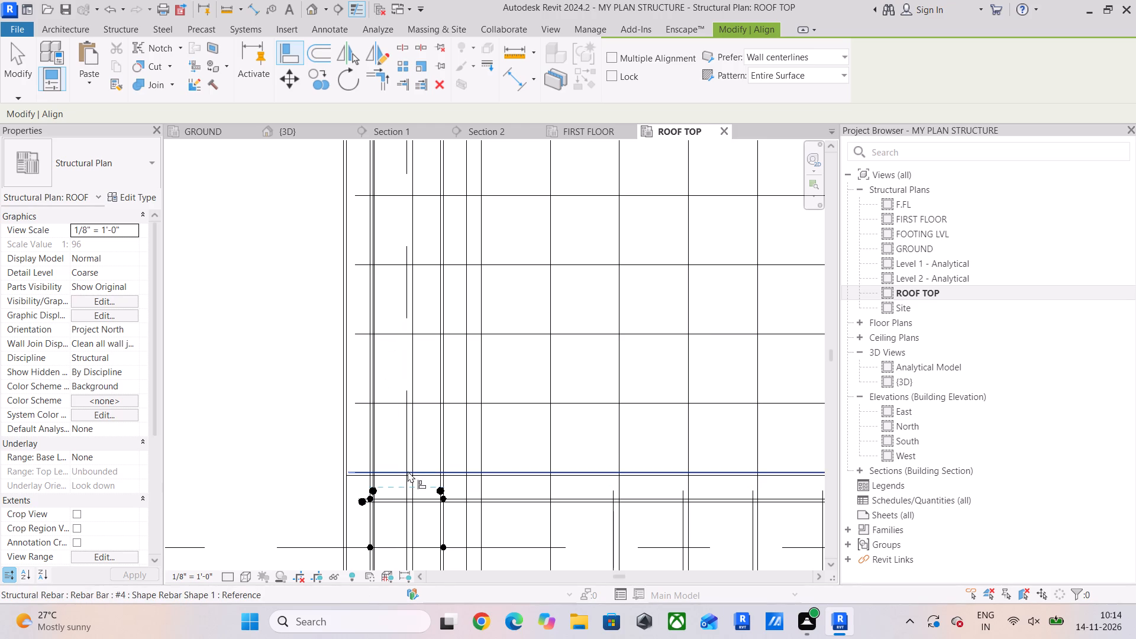
Align the left #5 bar end of the left edge beam's lower bay with the right #5 bar end at the middle left column.
middle_drag(408, 514, 414, 353)
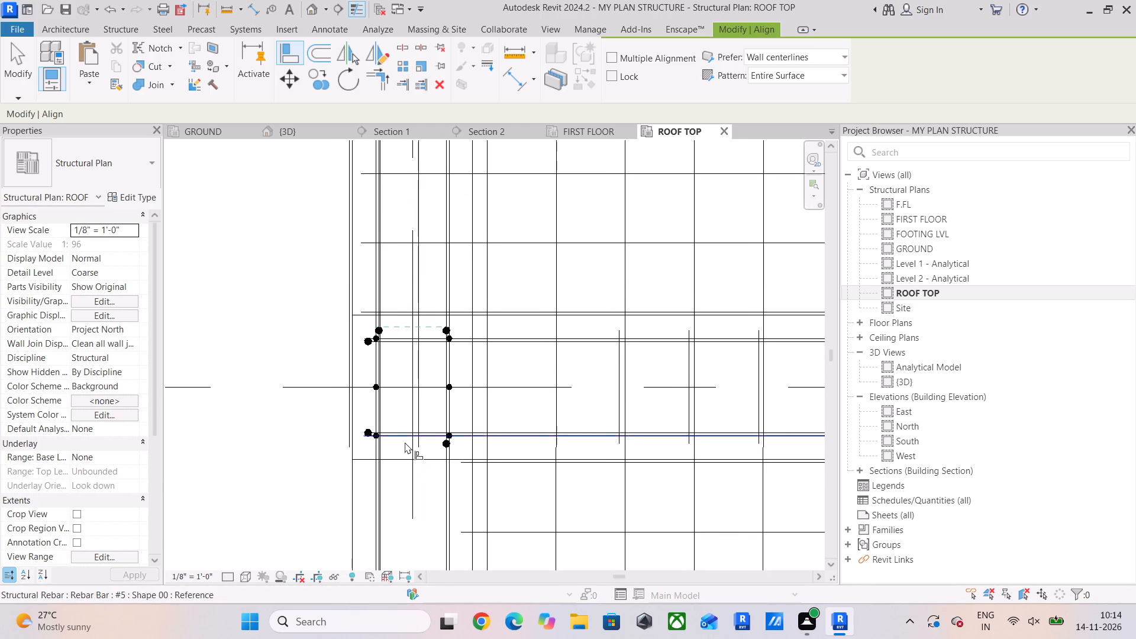
scroll(405, 442, up, 2)
middle_drag(405, 442, 419, 369)
click(466, 378)
scroll(448, 475, down, 3)
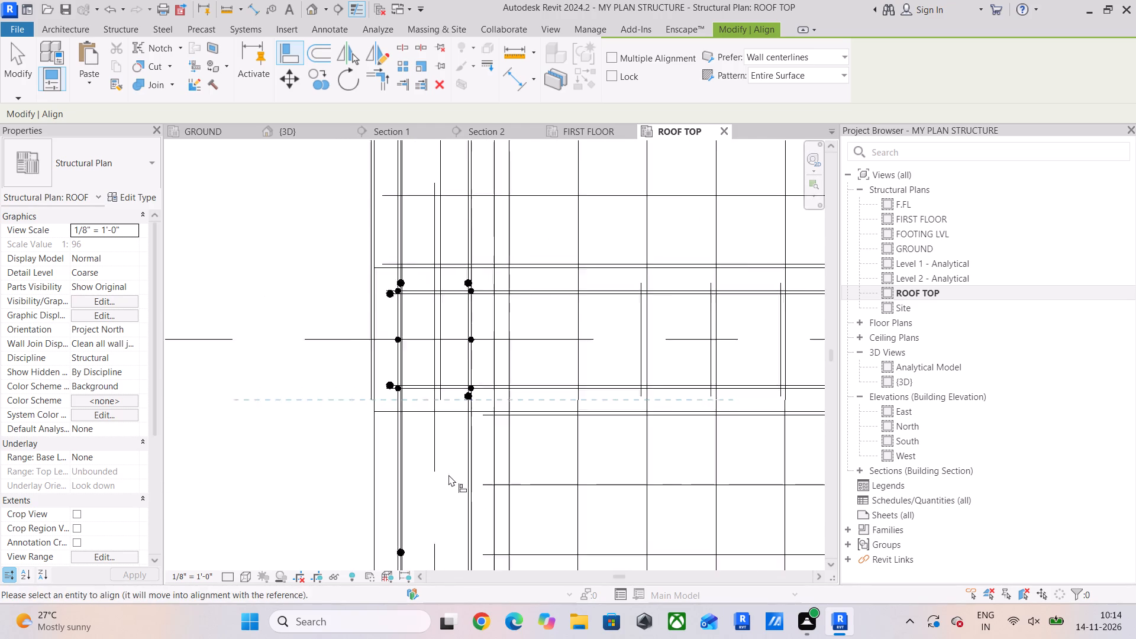
middle_drag(446, 472, 452, 424)
drag(420, 495, 424, 479)
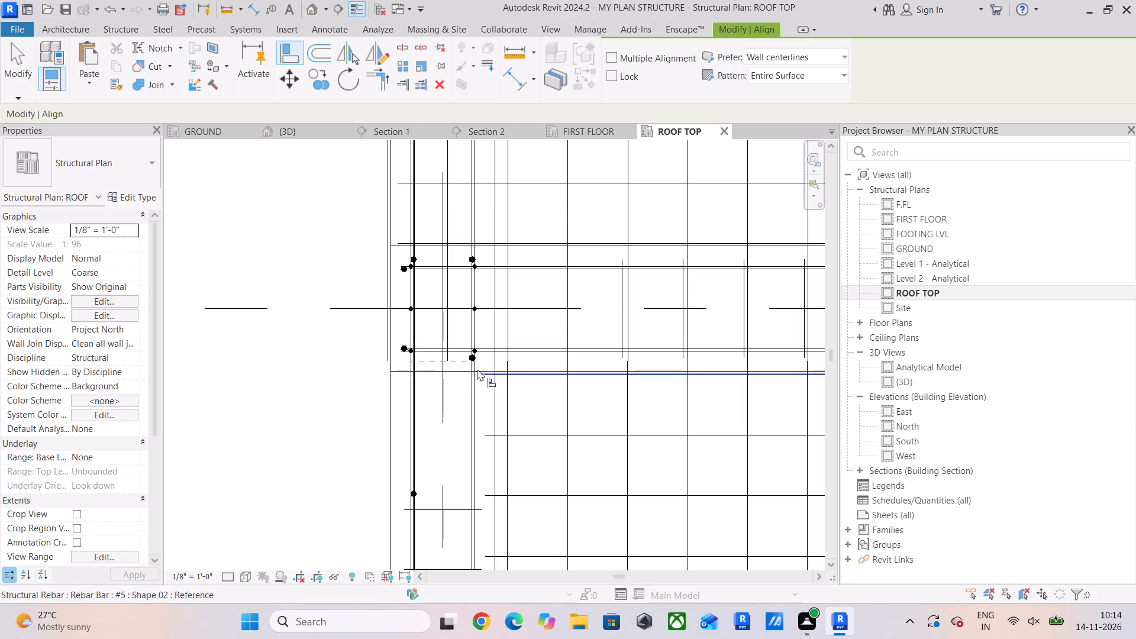
scroll(453, 359, up, 4)
click(477, 365)
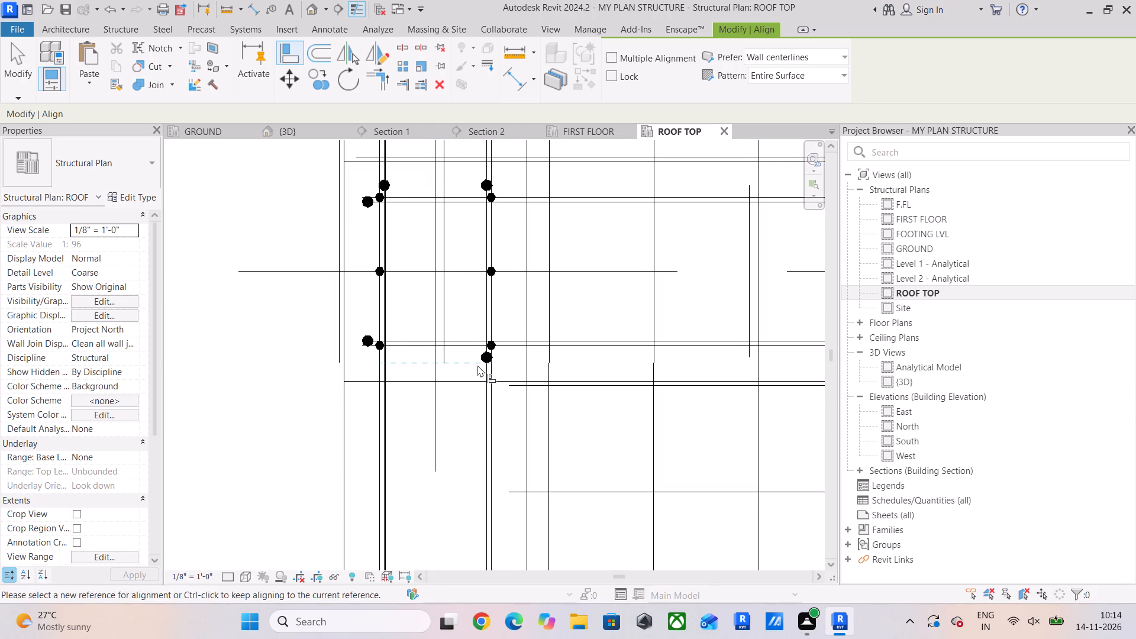
middle_drag(451, 405, 469, 288)
click(410, 483)
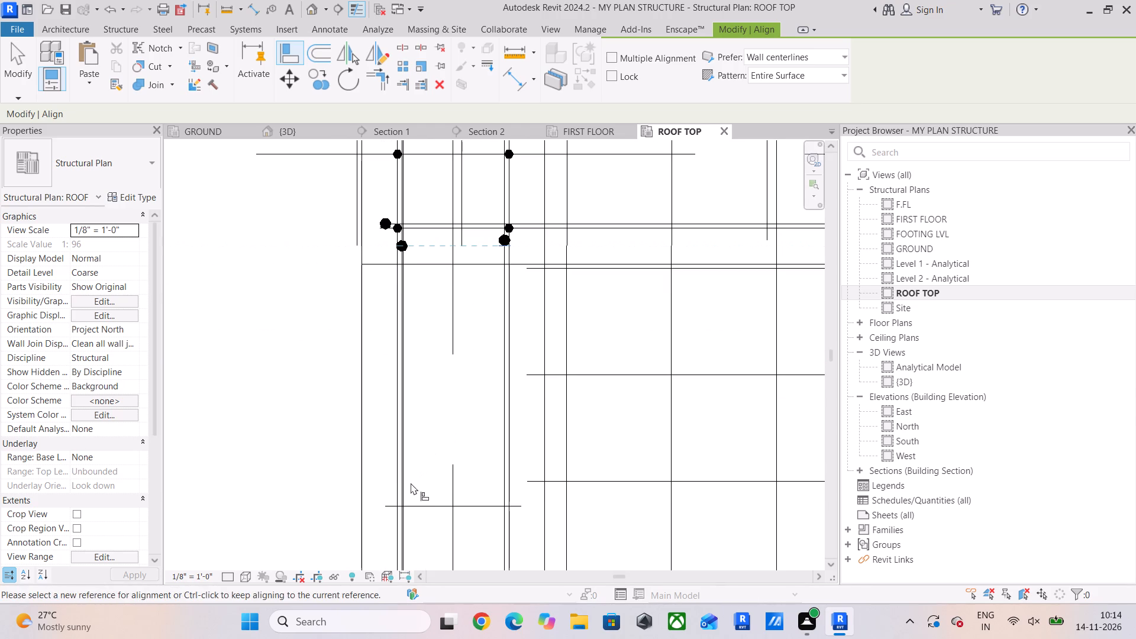
middle_drag(485, 341, 464, 468)
scroll(422, 393, up, 4)
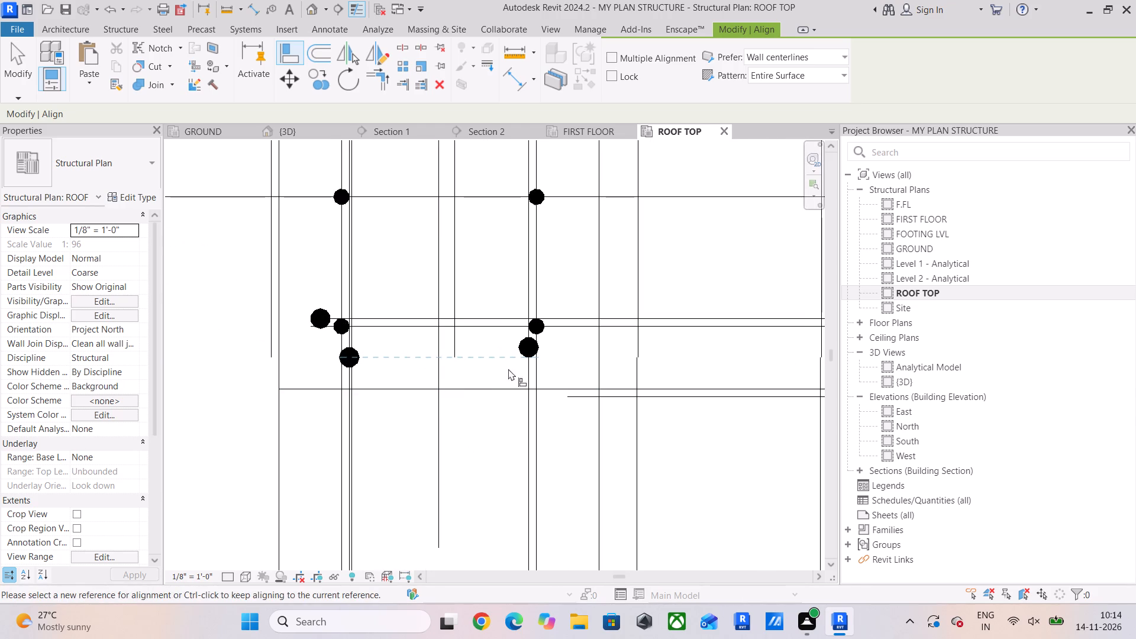
drag(517, 359, 504, 364)
click(363, 369)
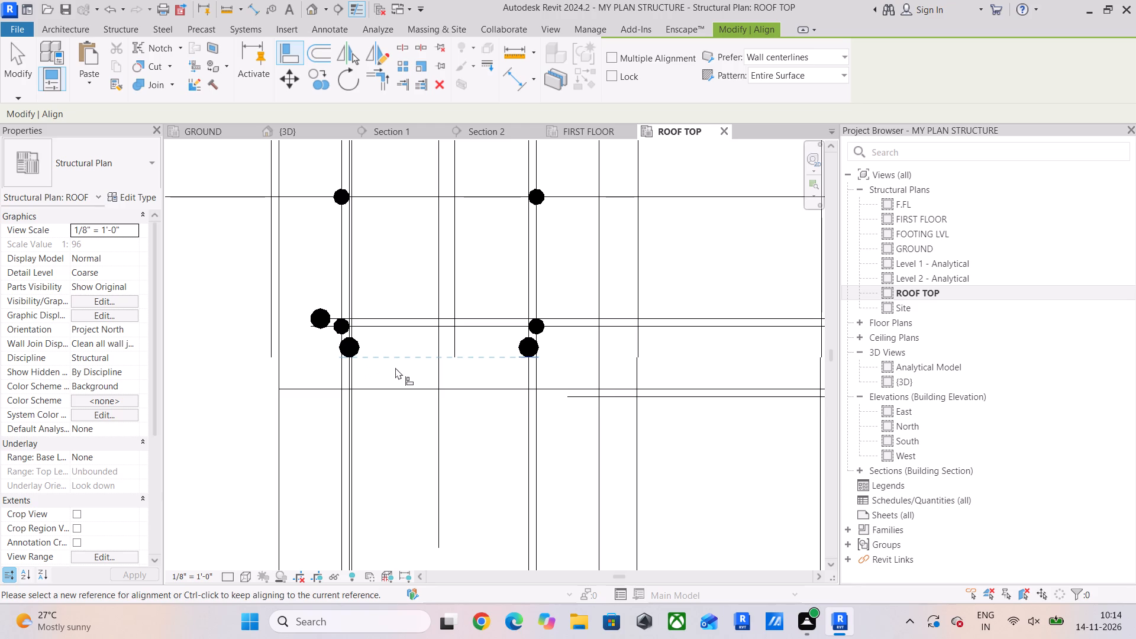
scroll(395, 367, down, 2)
middle_drag(396, 379, 380, 485)
scroll(399, 452, down, 2)
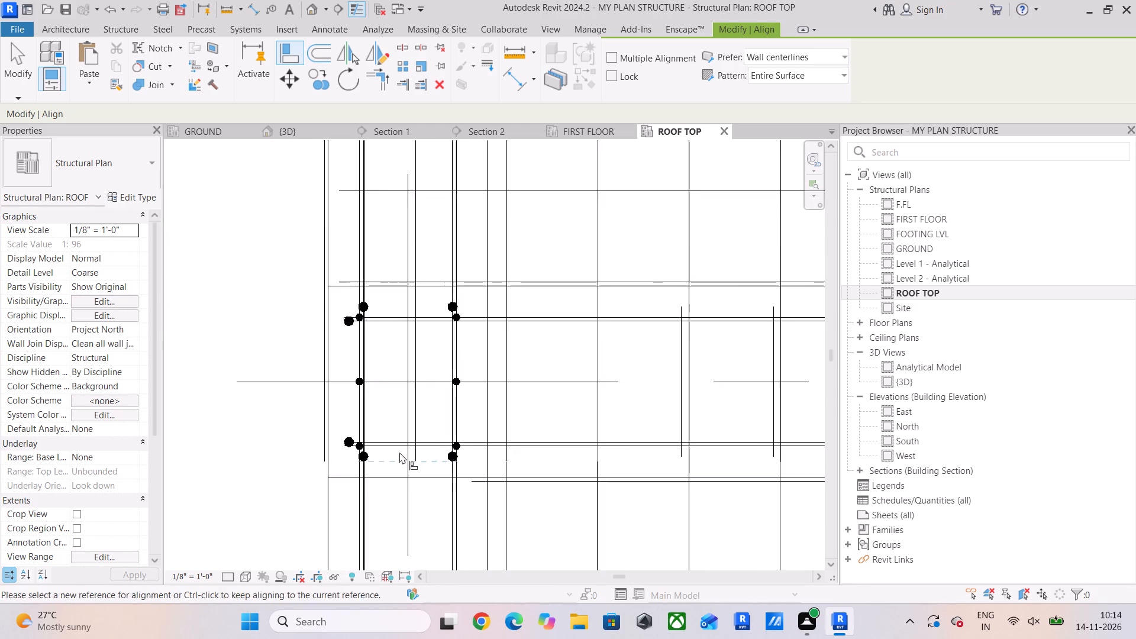
scroll(399, 452, down, 10)
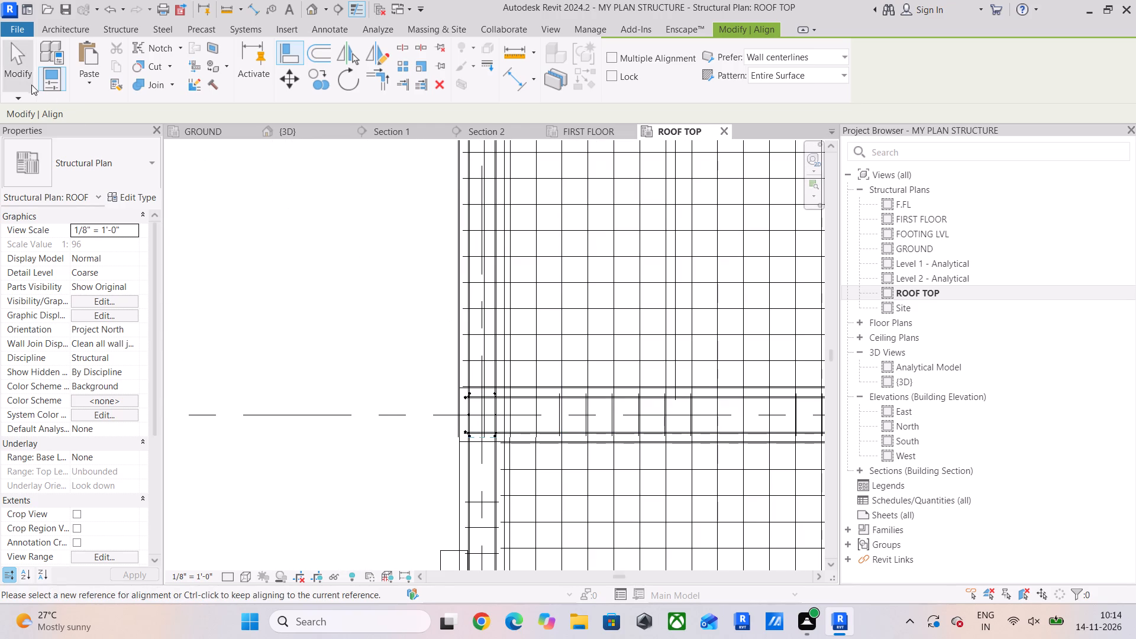
click(27, 77)
Extend the middle horizontal beam's left-bay #5 stirrup set toward the middle left column and the interior column.
scroll(451, 388, up, 4)
click(642, 443)
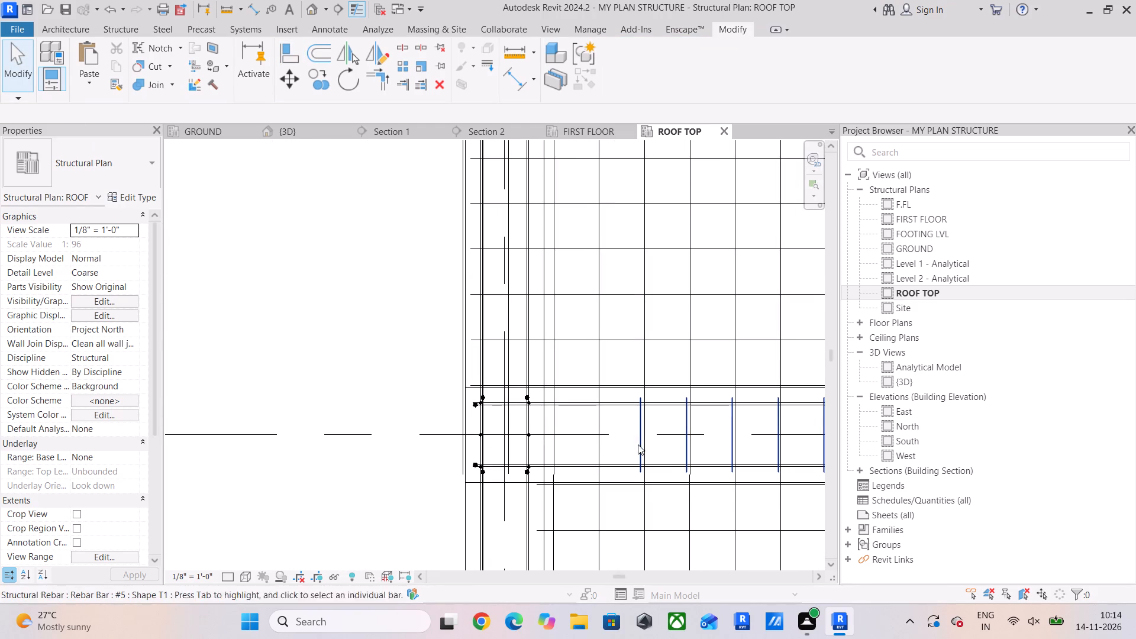
drag(634, 434, 593, 442)
middle_drag(621, 473, 620, 475)
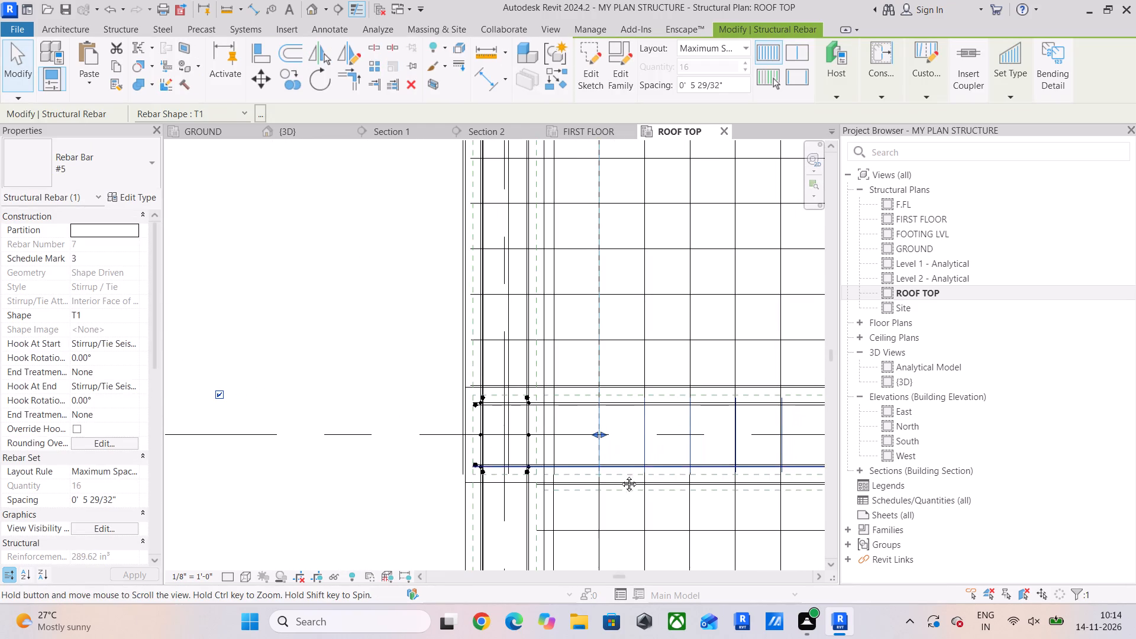
middle_drag(620, 475, 486, 501)
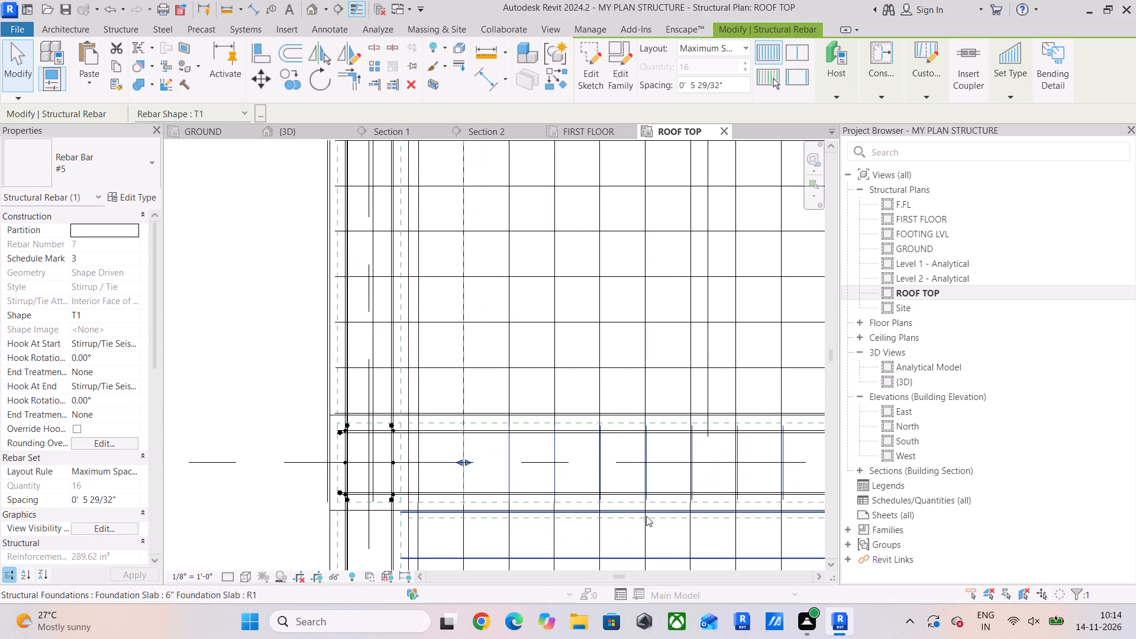
middle_drag(659, 521, 265, 525)
middle_drag(510, 511, 299, 517)
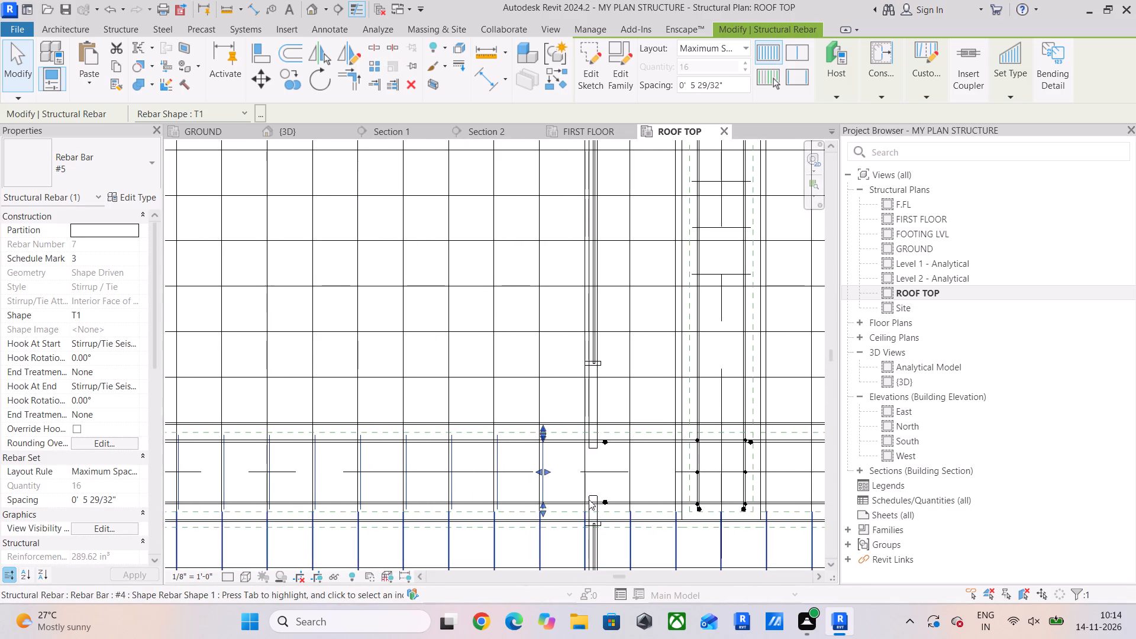
scroll(579, 482, up, 4)
click(513, 463)
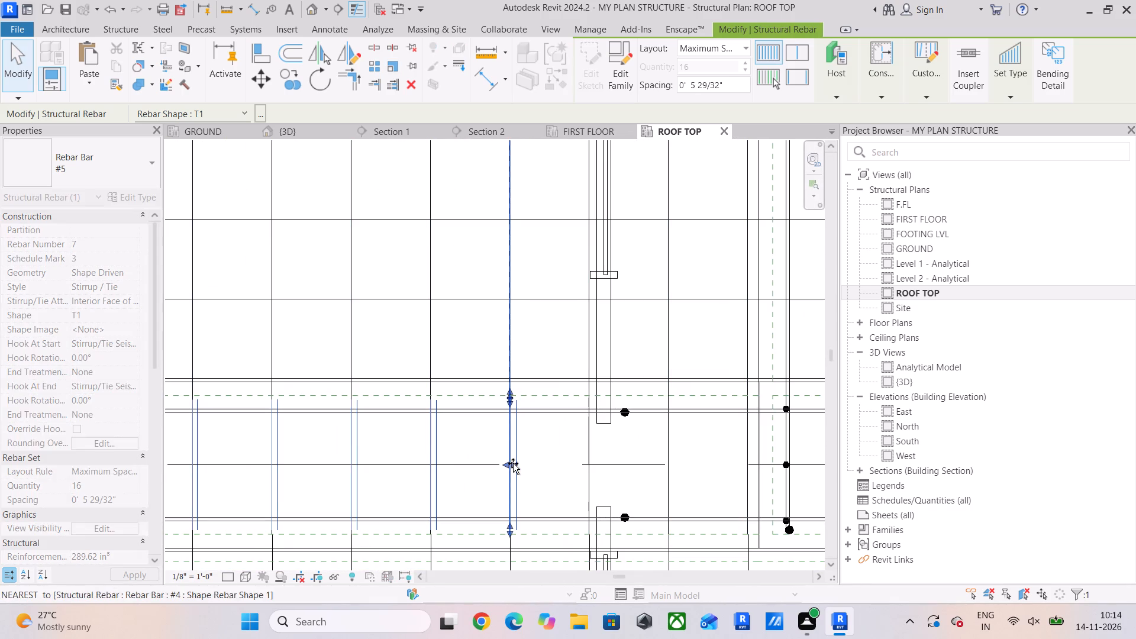
click(541, 456)
Shorten the middle horizontal beam's lower #5 bars from the left bay so they end at the interior column's right side.
scroll(589, 483, down, 2)
middle_drag(608, 483, 427, 485)
scroll(562, 498, up, 3)
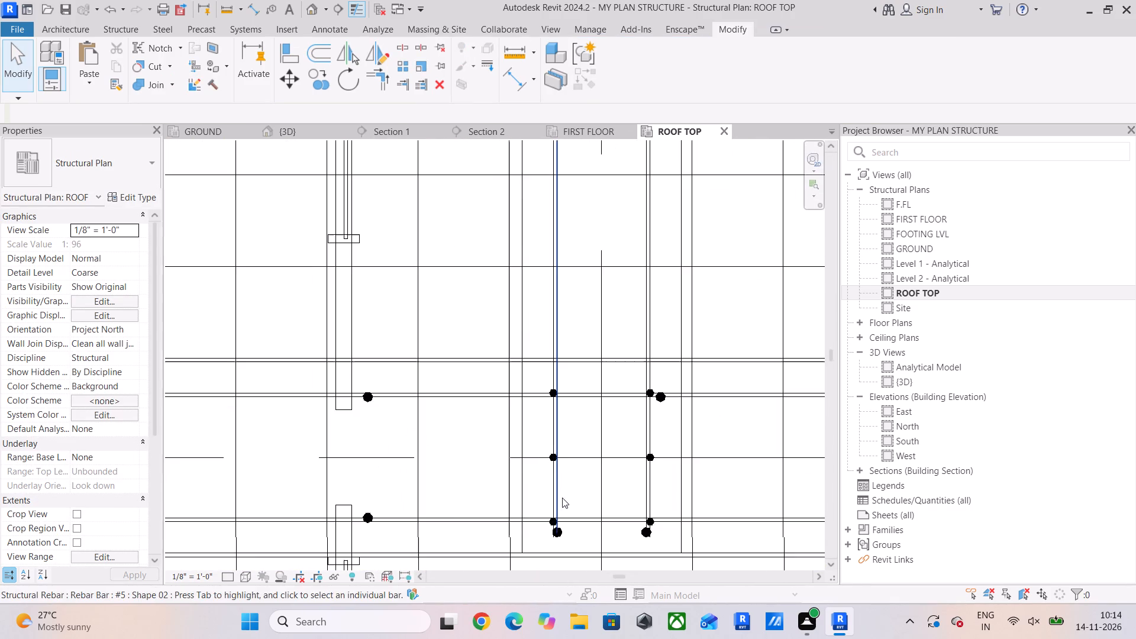
middle_drag(562, 498, 518, 423)
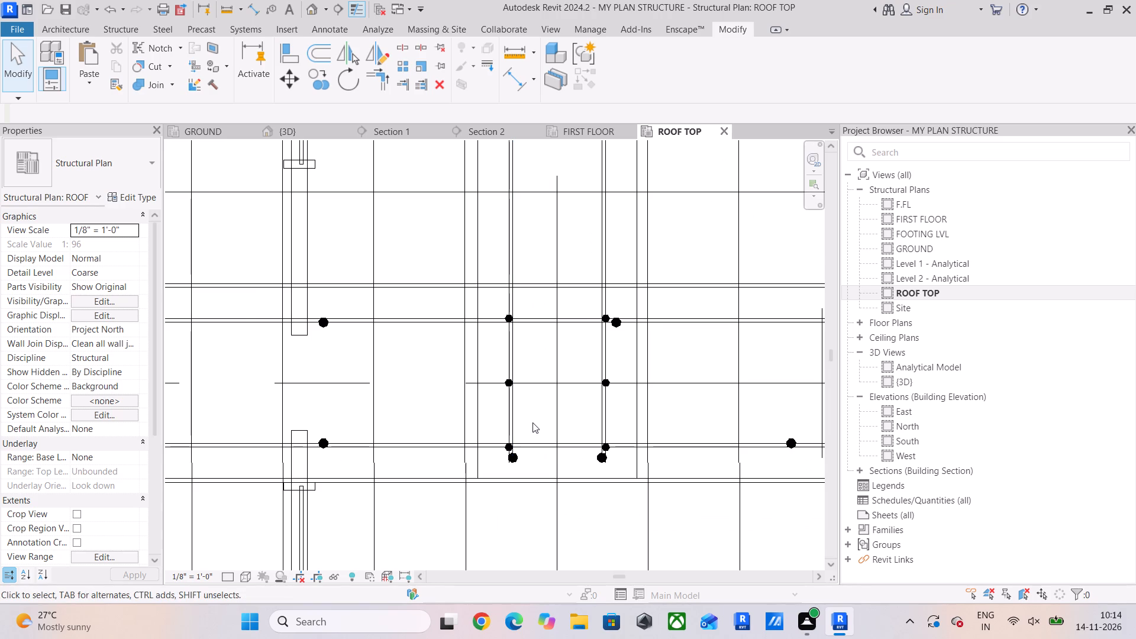
click(791, 442)
drag(792, 442, 631, 454)
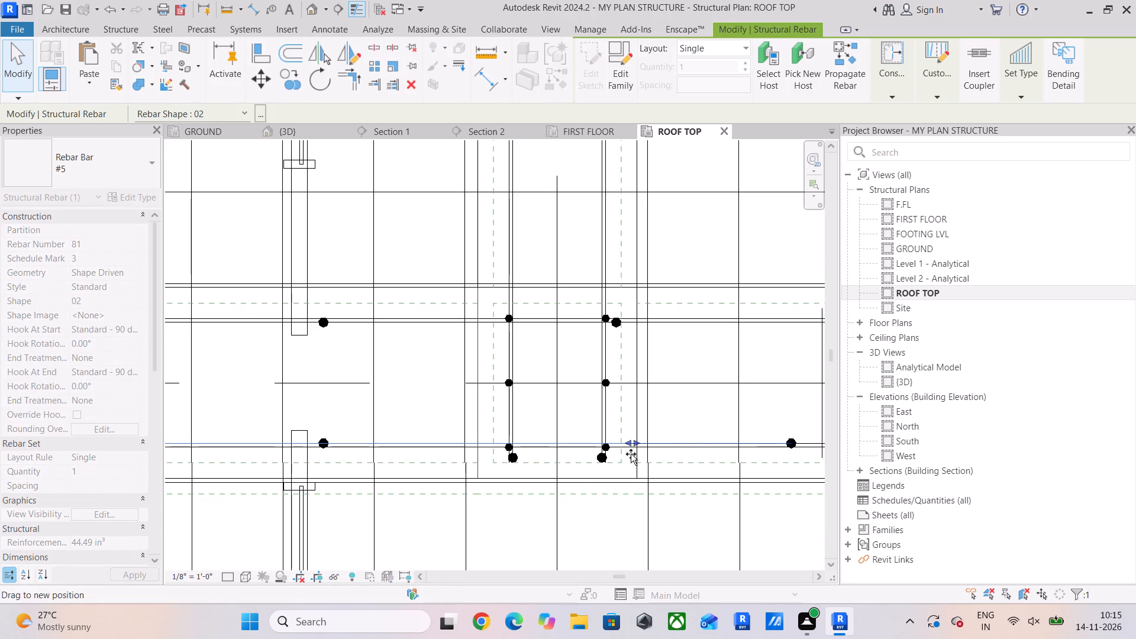
drag(631, 454, 625, 455)
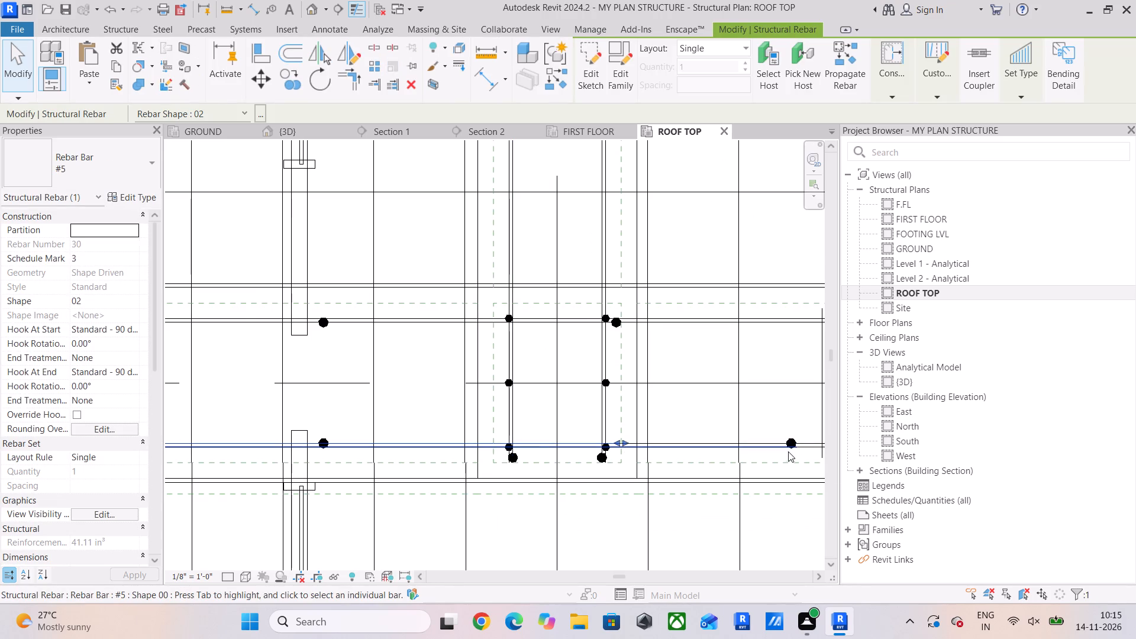
click(792, 435)
drag(790, 440, 785, 443)
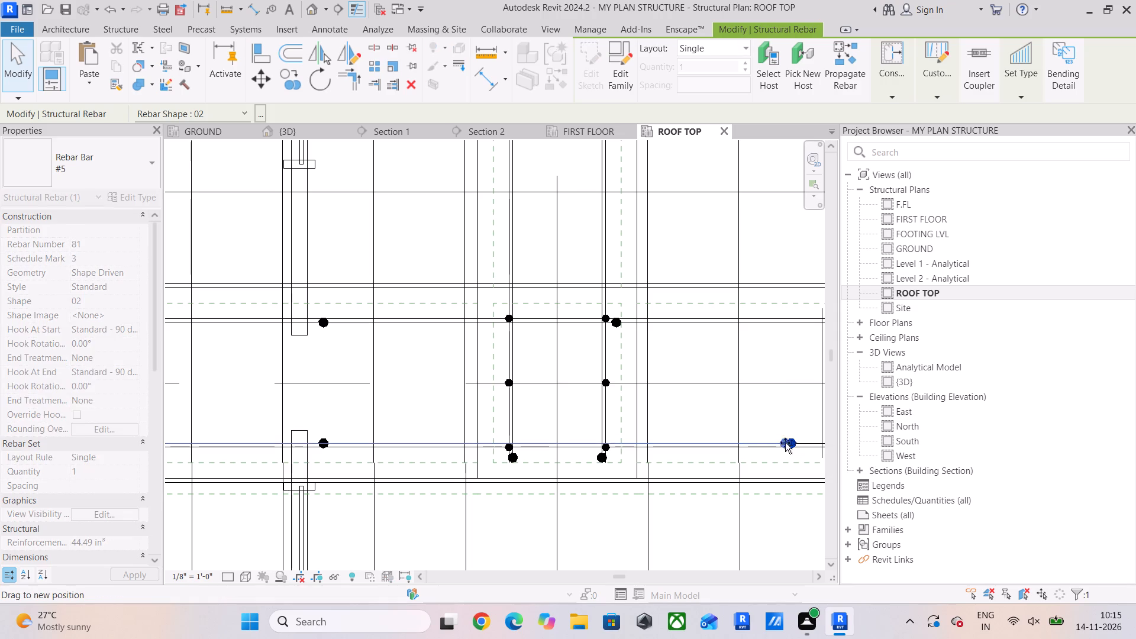
drag(785, 443, 622, 470)
Shorten the middle horizontal beam's lower #5 bar from the right bay so it ends at the interior column's left side.
scroll(663, 387, down, 2)
middle_drag(663, 389, 567, 467)
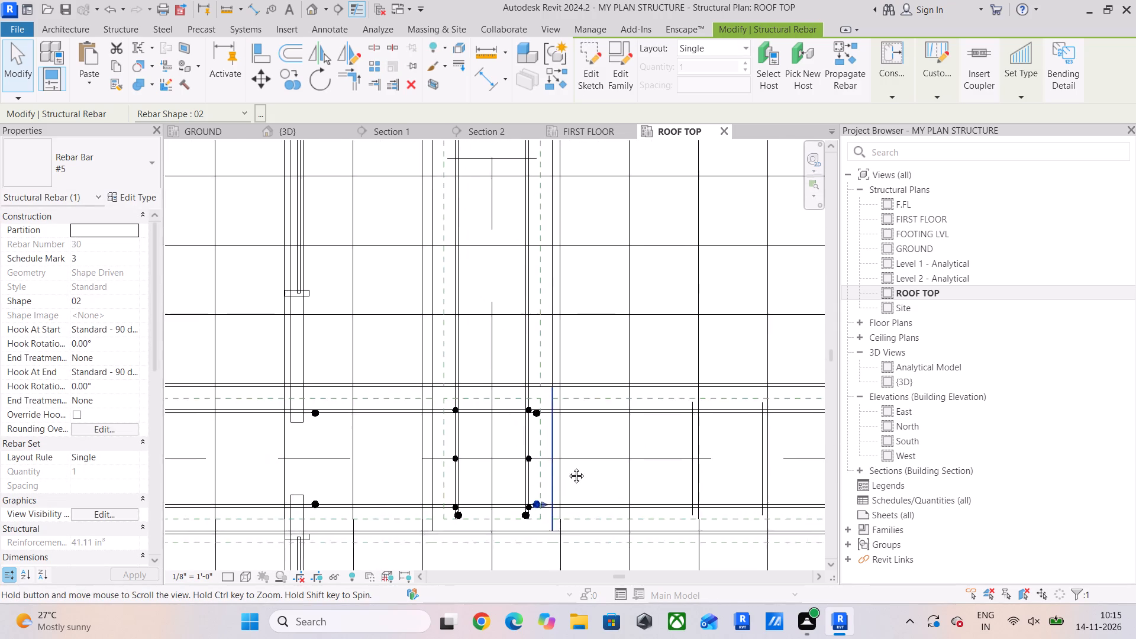
middle_drag(567, 467, 449, 421)
middle_drag(448, 421, 545, 424)
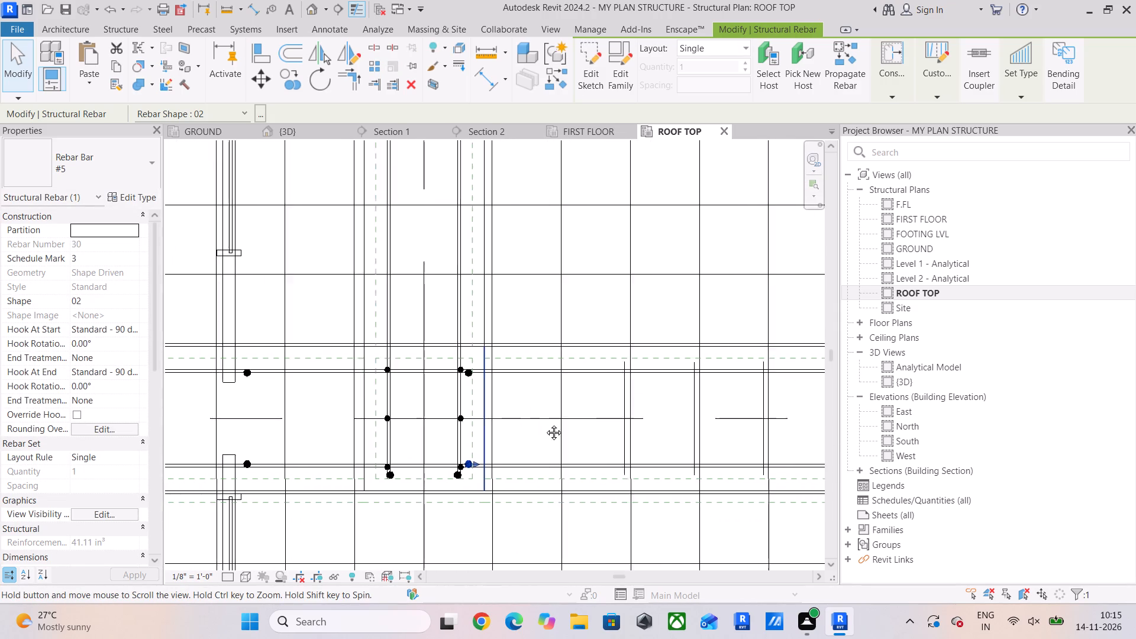
middle_drag(545, 424, 586, 419)
scroll(354, 451, up, 4)
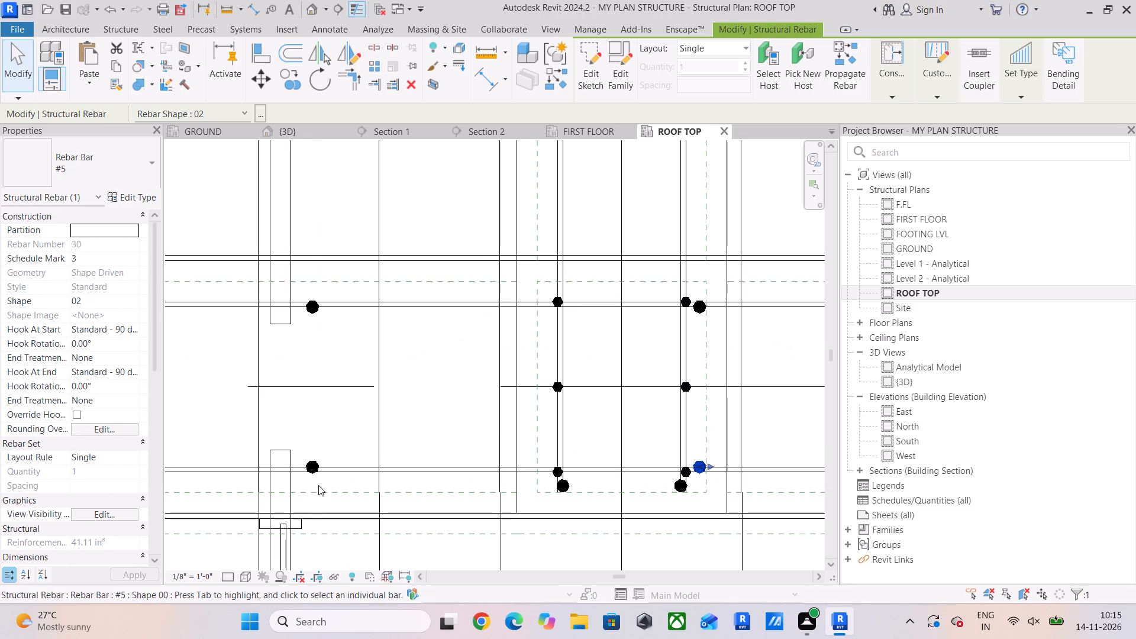
click(318, 485)
click(344, 425)
click(317, 462)
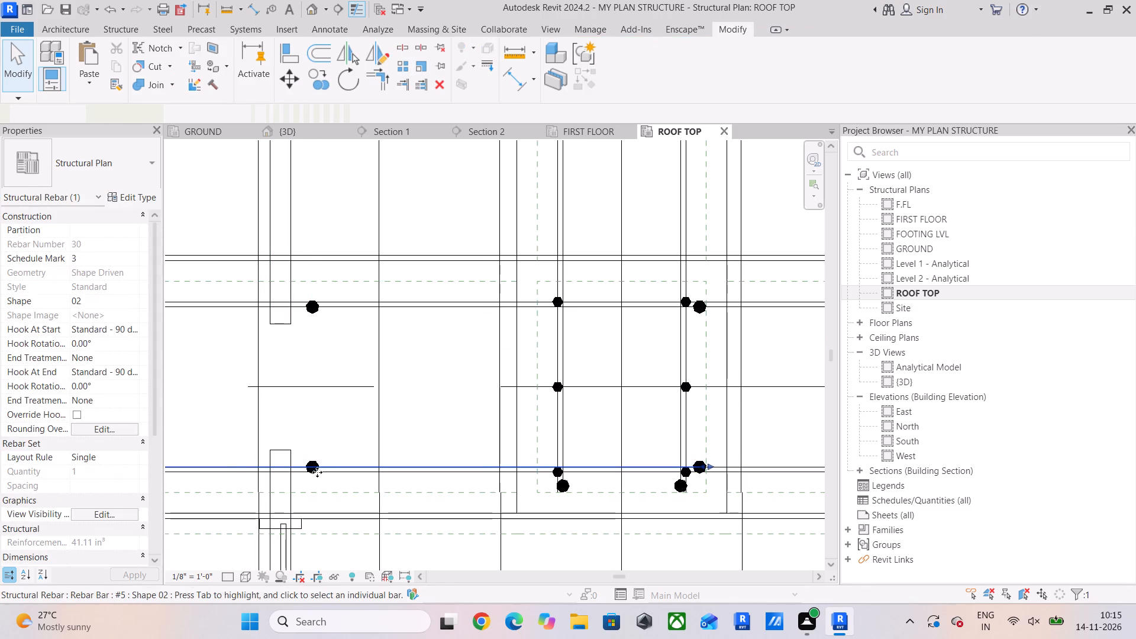
click(331, 441)
click(321, 460)
drag(312, 467, 477, 480)
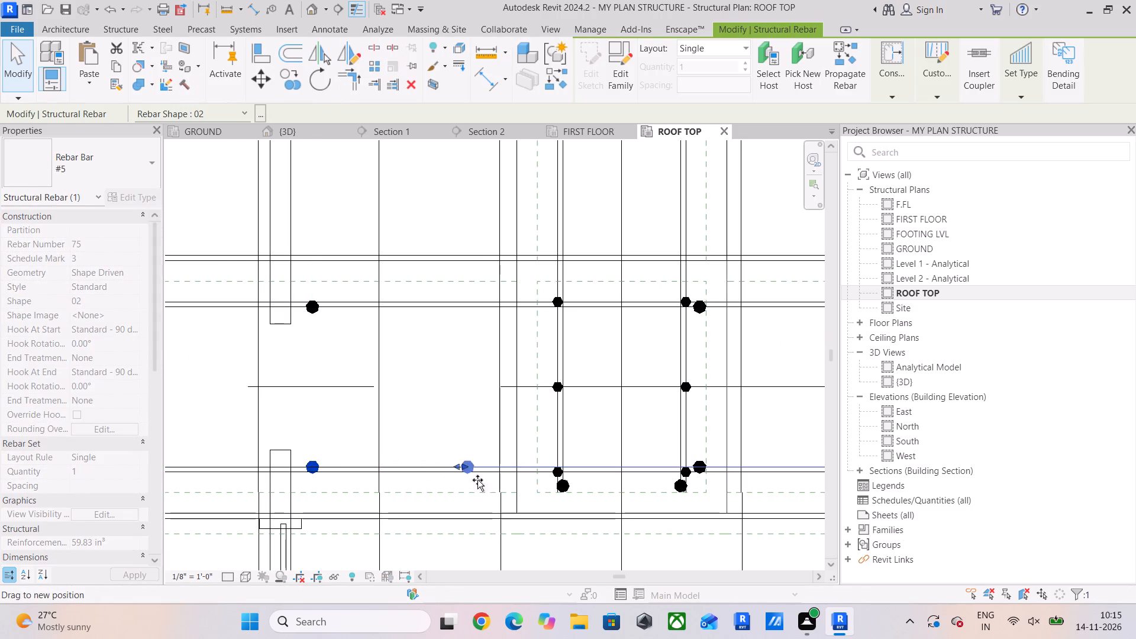
drag(477, 480, 537, 485)
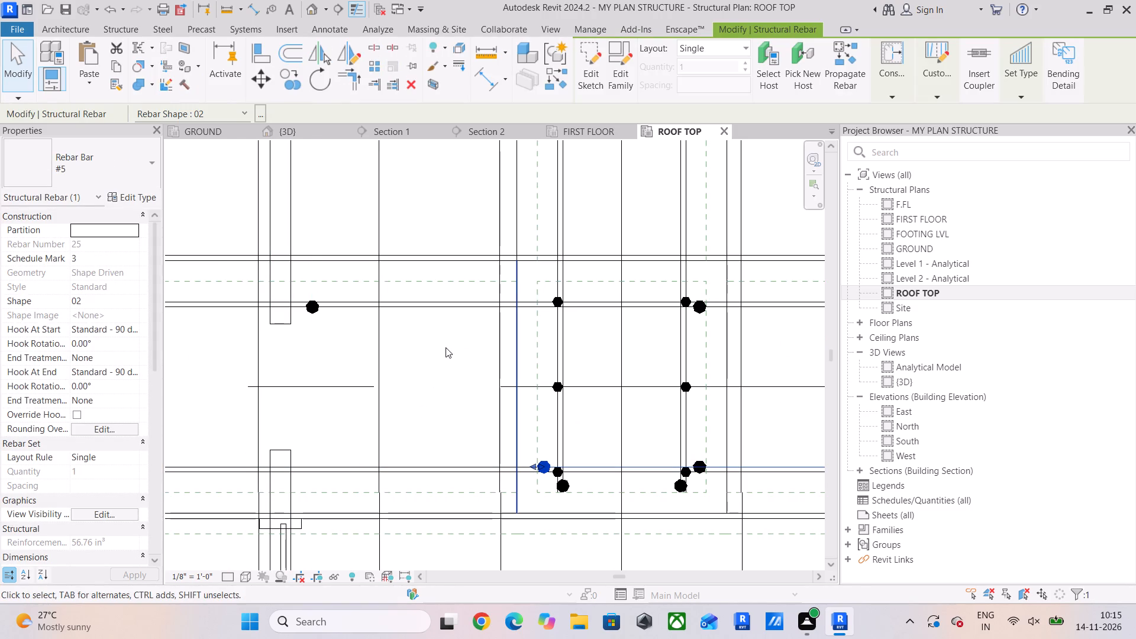
Align the middle horizontal beam's upper #5 bar end from the right bay with the lower bar end at the interior column's left side.
drag(256, 52, 257, 63)
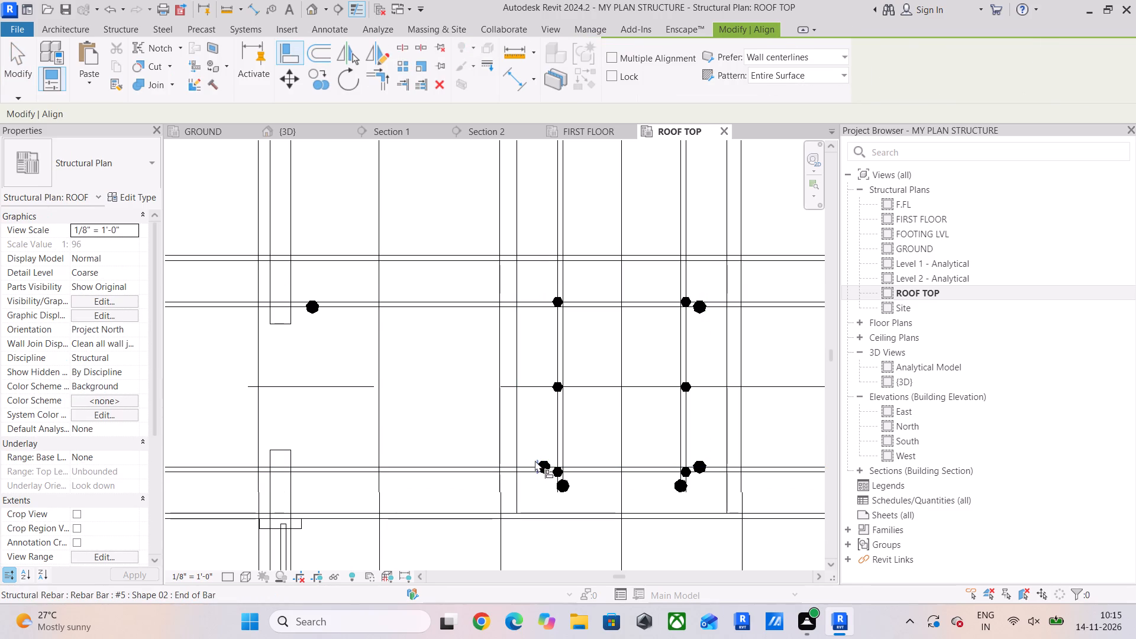
click(535, 460)
click(307, 309)
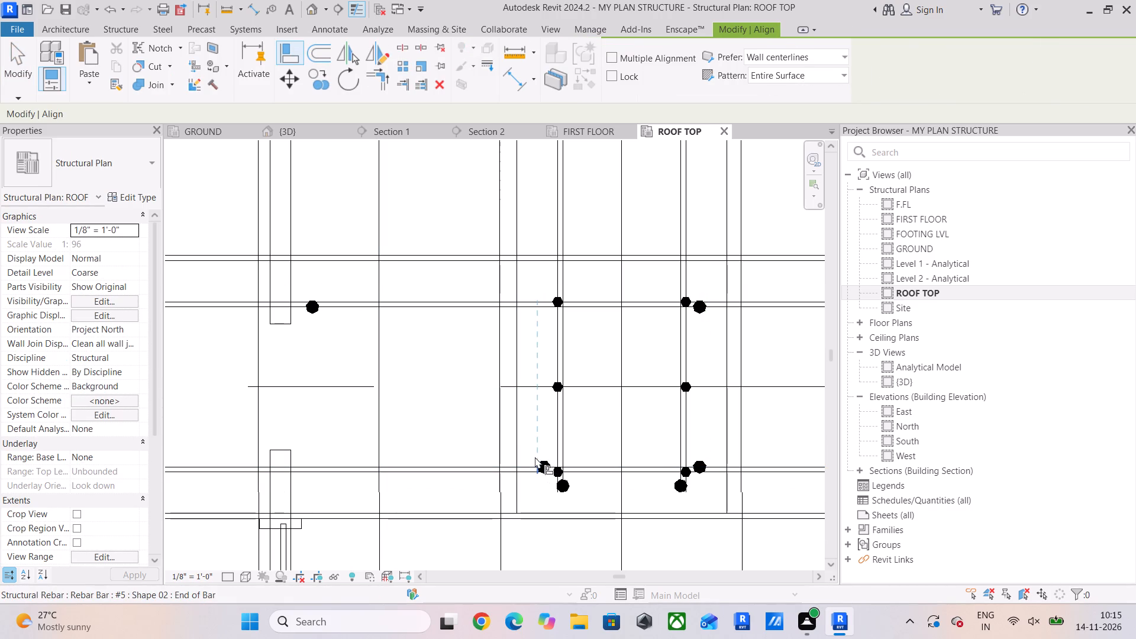
scroll(533, 457, up, 4)
click(540, 460)
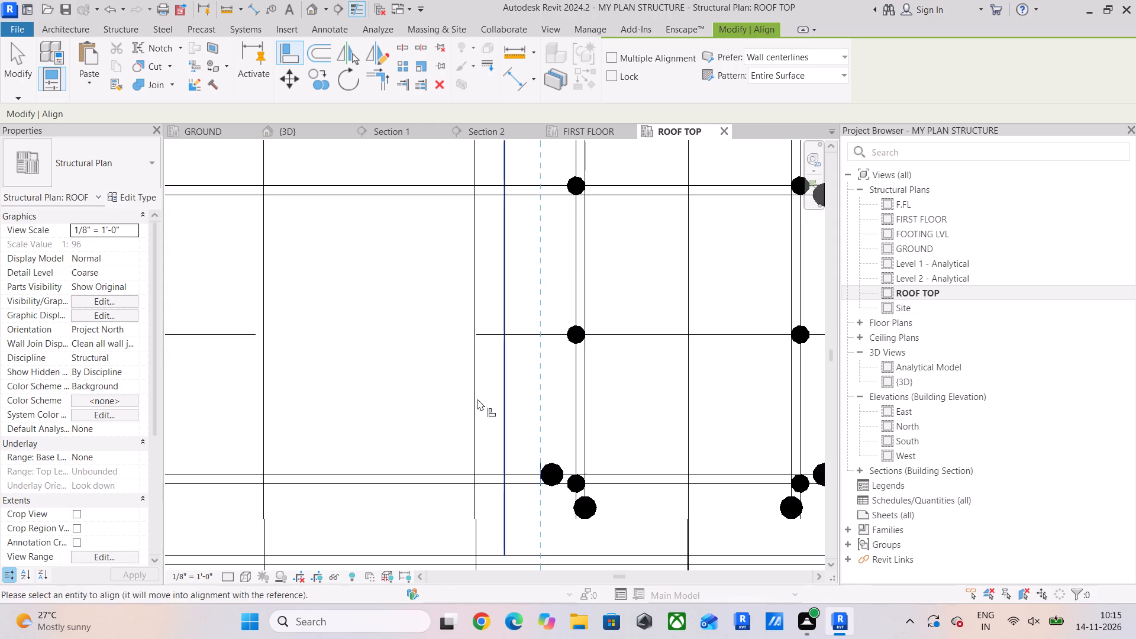
scroll(476, 385, down, 6)
click(327, 308)
middle_drag(434, 395, 398, 416)
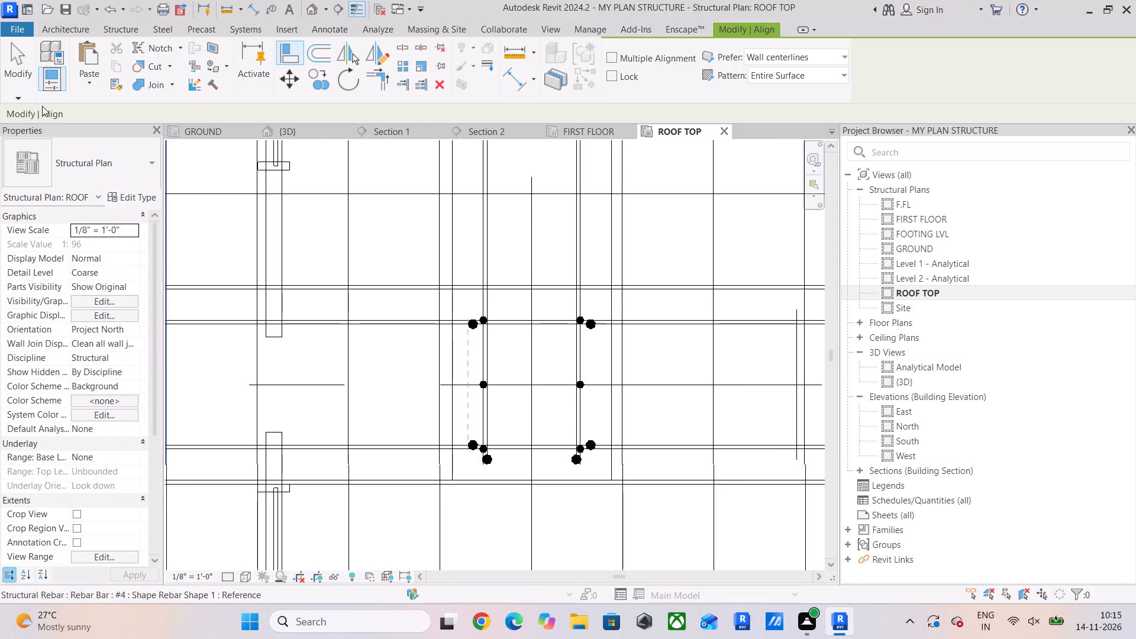
click(8, 68)
Extend the interior vertical beam's upper-bay #5 stirrup set down toward the middle horizontal beam and up toward the top beam.
middle_drag(489, 421, 422, 440)
scroll(422, 440, down, 2)
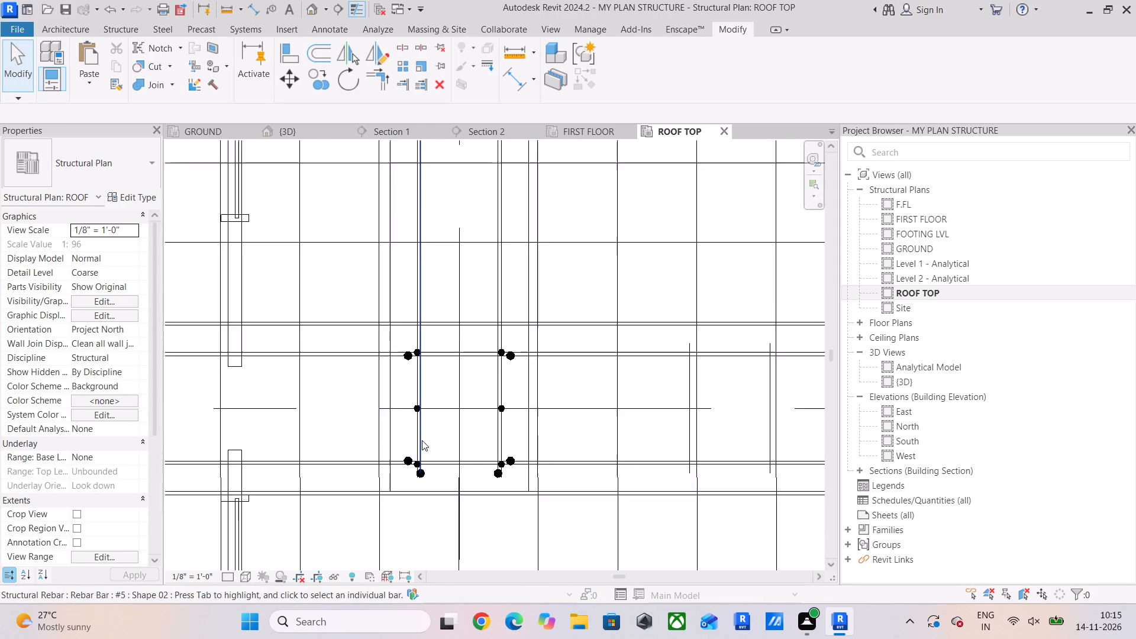
scroll(422, 440, down, 3)
scroll(448, 389, up, 10)
scroll(450, 401, down, 7)
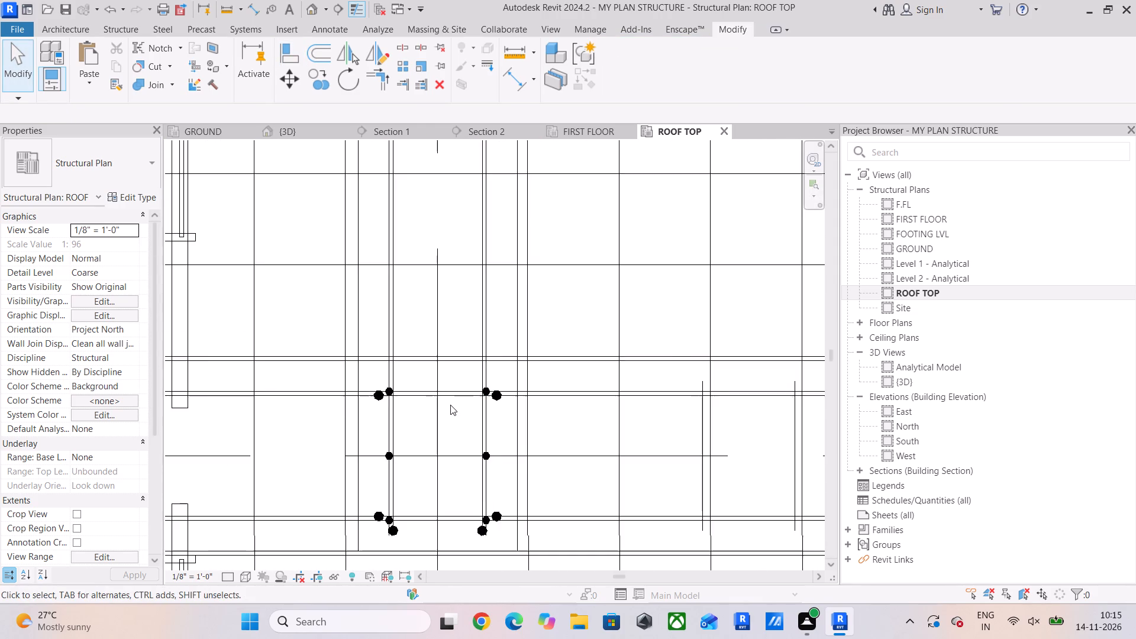
scroll(450, 405, down, 4)
click(444, 251)
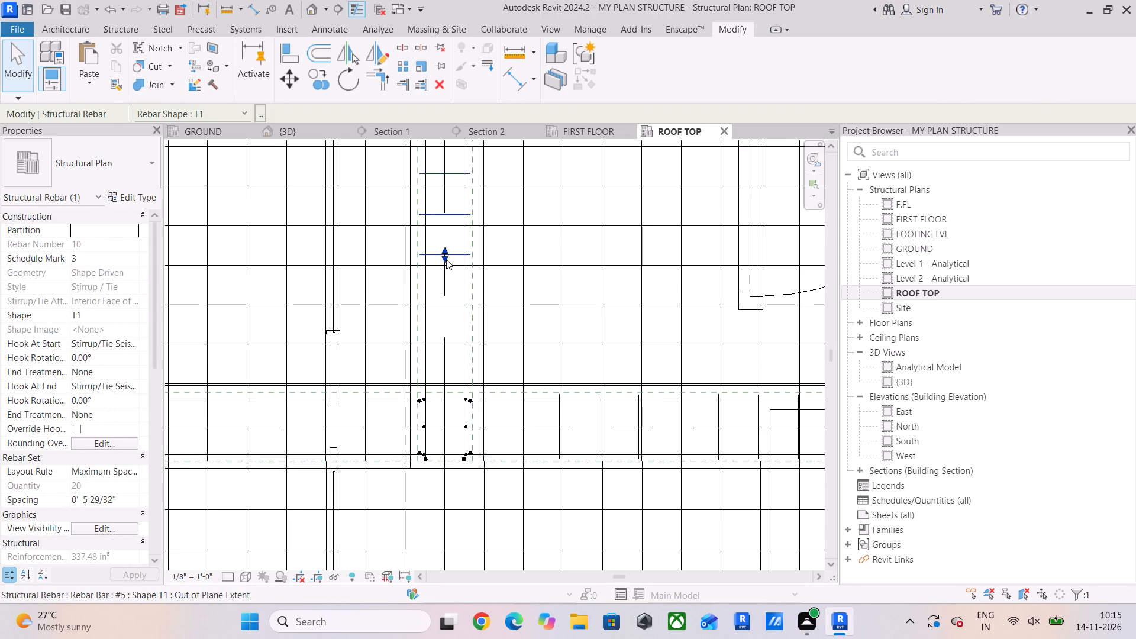
drag(446, 259, 455, 348)
middle_drag(447, 316, 451, 638)
scroll(455, 363, down, 3)
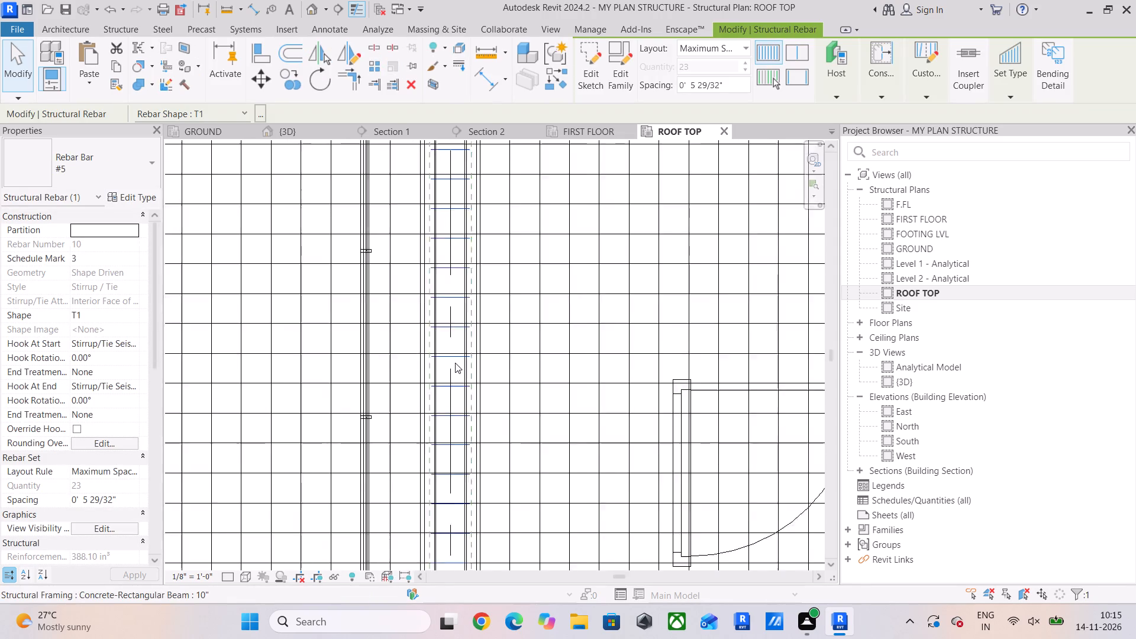
scroll(455, 363, down, 2)
middle_drag(458, 352, 458, 570)
scroll(446, 239, up, 4)
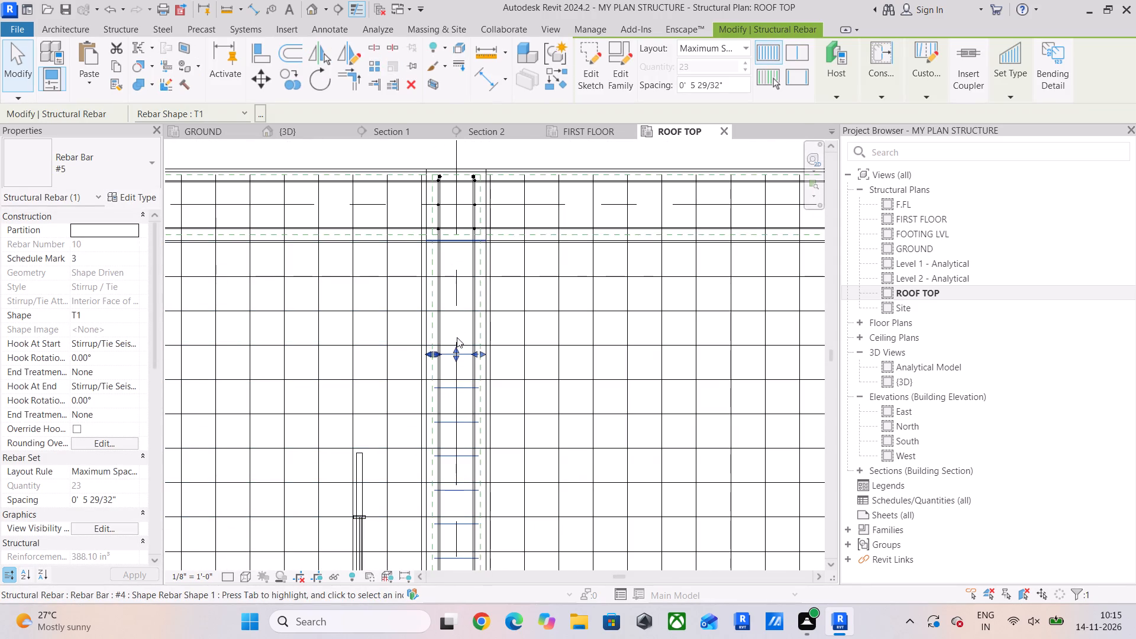
drag(456, 349, 458, 278)
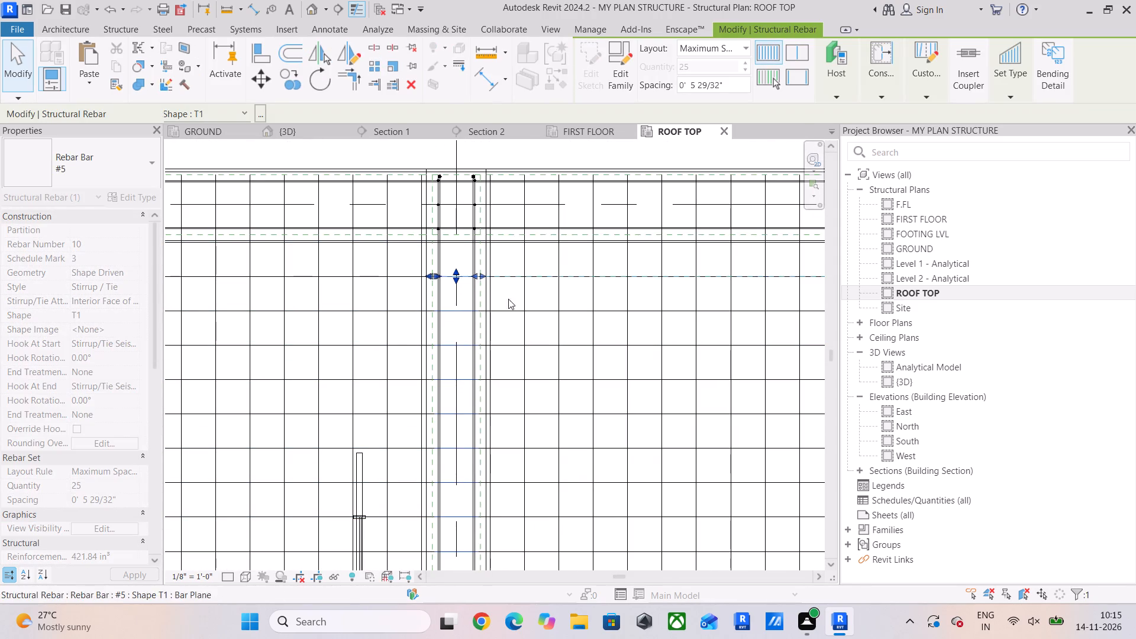
click(508, 292)
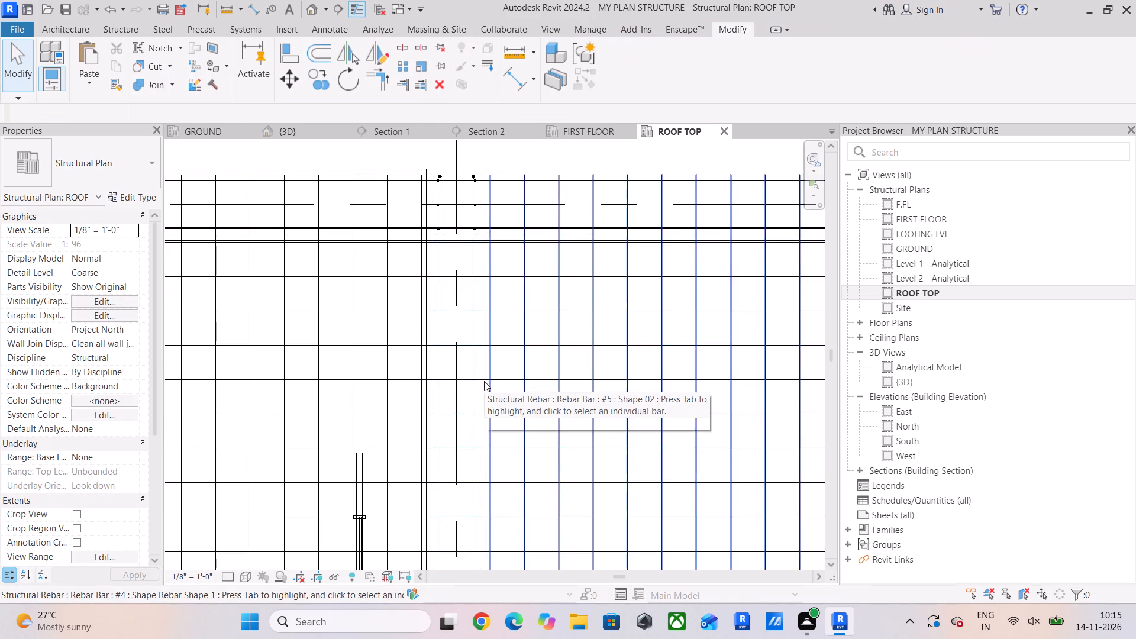
Extend the middle horizontal beam's right-bay #5 stirrup set toward the interior column and the middle right column.
scroll(484, 381, down, 5)
middle_drag(508, 434, 538, 272)
scroll(537, 298, up, 1)
middle_drag(532, 451, 373, 302)
scroll(385, 317, down, 2)
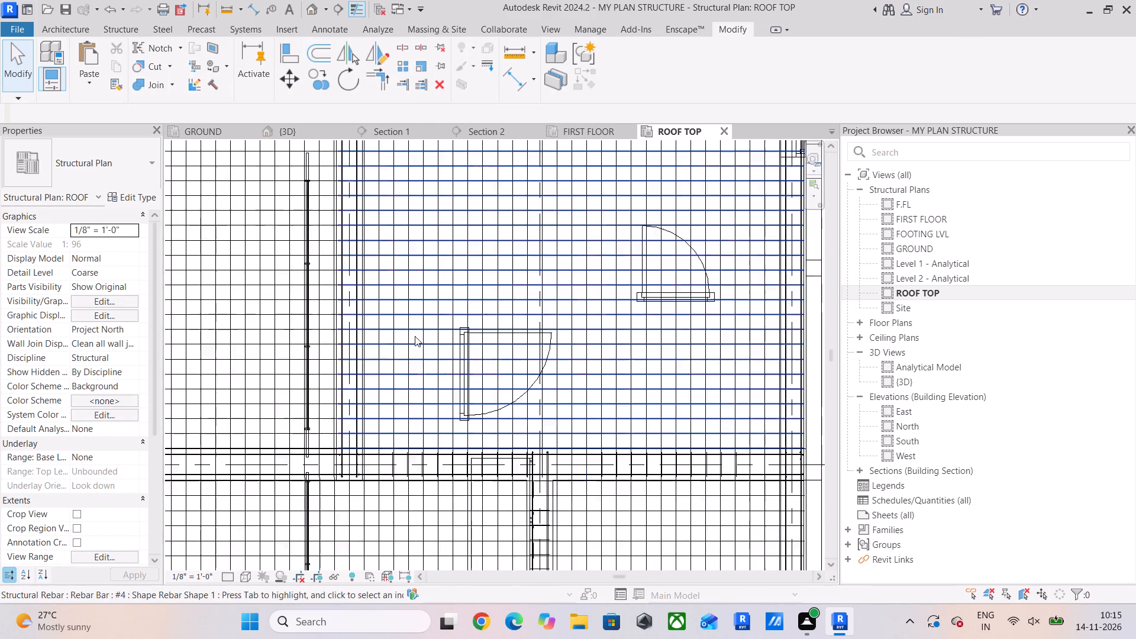
scroll(415, 336, down, 2)
scroll(508, 424, up, 6)
scroll(292, 444, up, 1)
scroll(227, 454, up, 5)
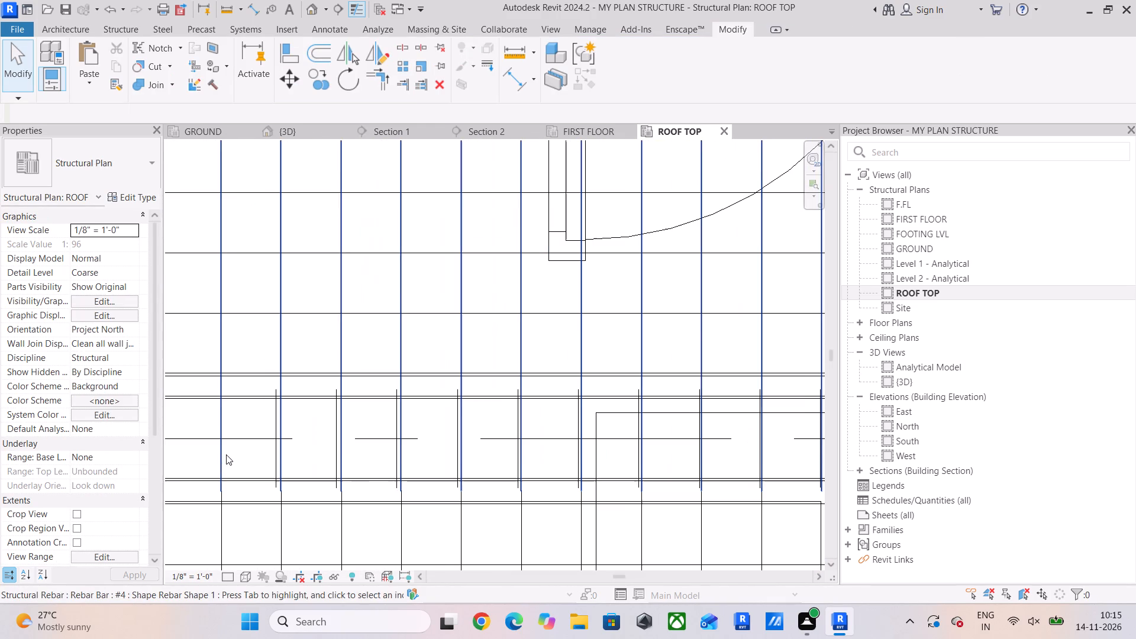
click(274, 435)
middle_drag(276, 435, 501, 422)
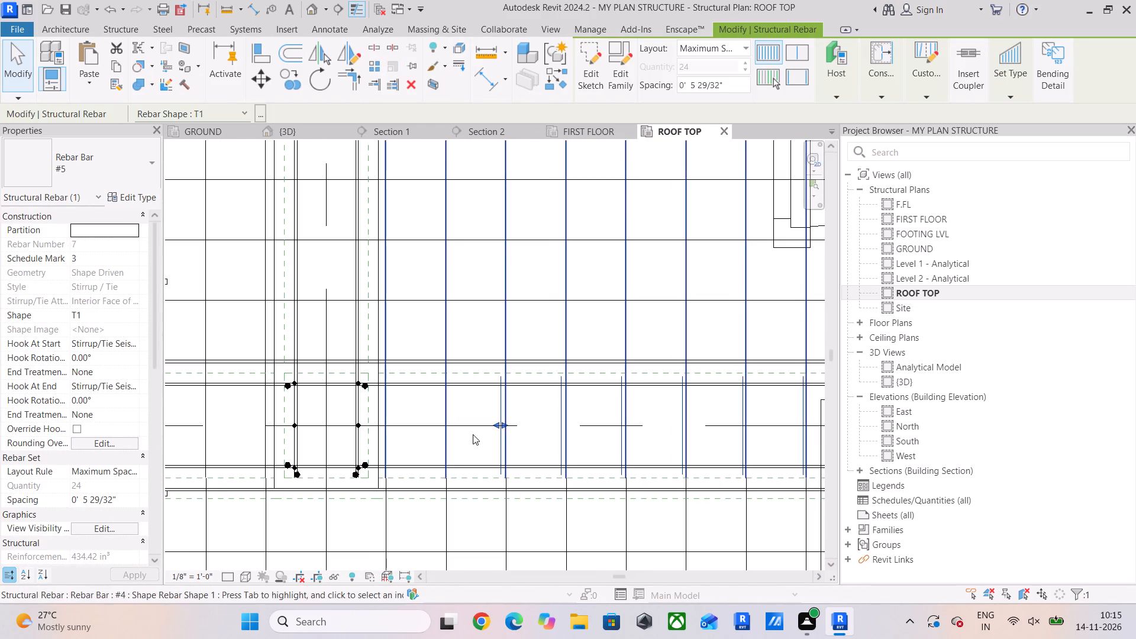
drag(498, 425, 443, 438)
scroll(528, 402, down, 5)
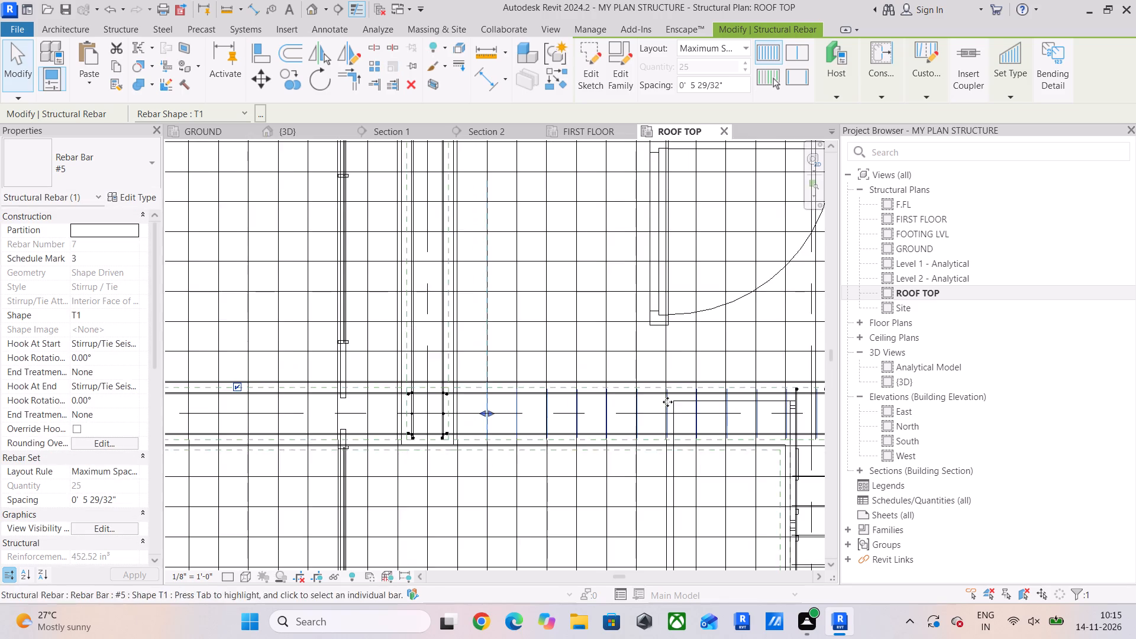
middle_drag(670, 402, 322, 415)
scroll(580, 418, down, 4)
middle_drag(617, 420, 386, 428)
scroll(512, 431, up, 10)
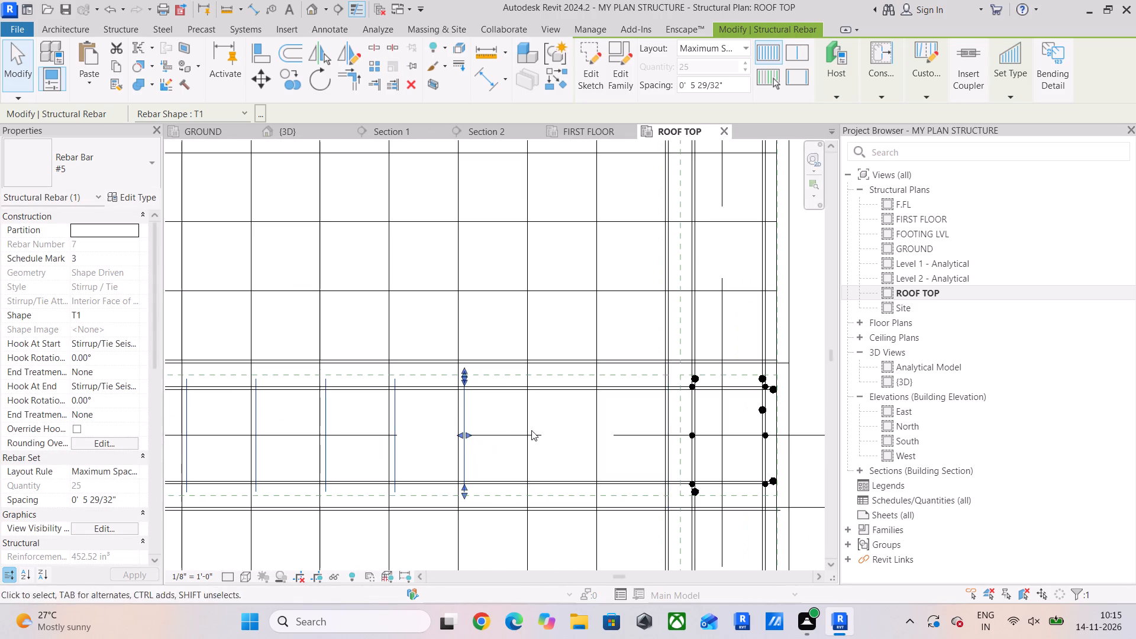
drag(470, 437, 598, 447)
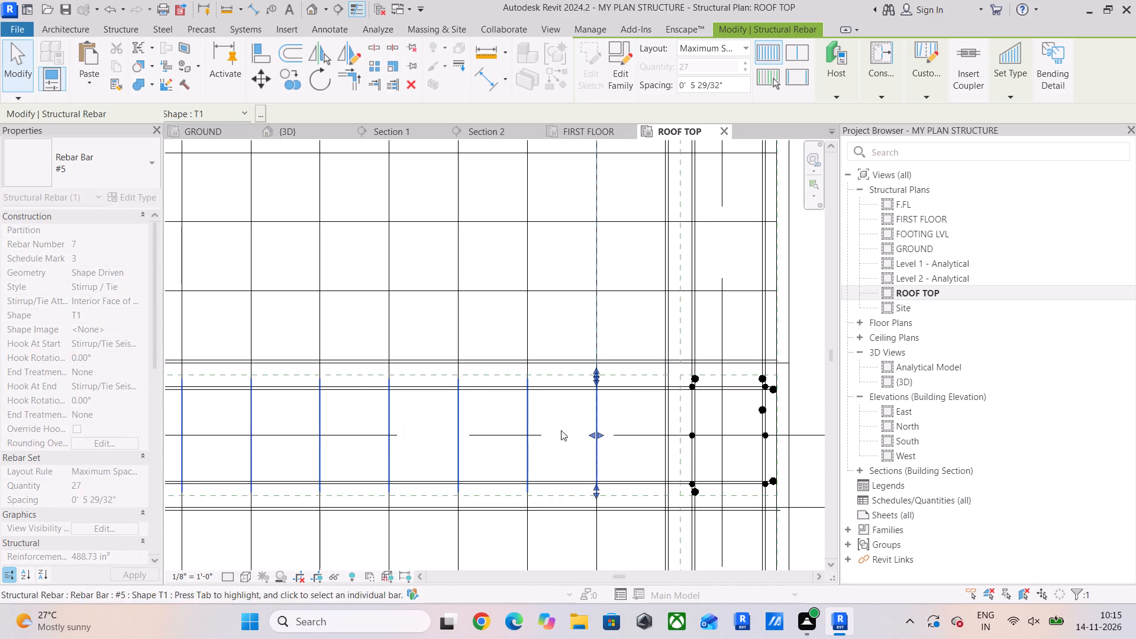
click(556, 418)
Align the right #5 bar end of the right edge beam's upper bay with the left bar end at the middle right column.
scroll(590, 427, up, 1)
middle_drag(590, 427, 470, 428)
scroll(470, 428, down, 1)
middle_drag(648, 415, 532, 398)
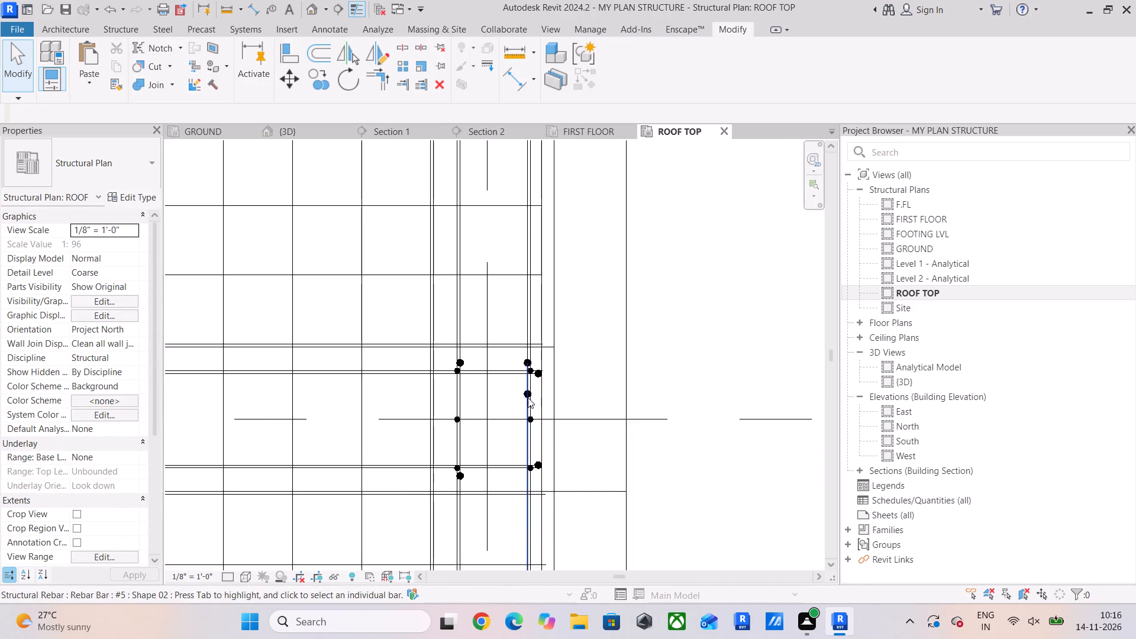
scroll(528, 398, up, 5)
middle_drag(524, 399, 509, 328)
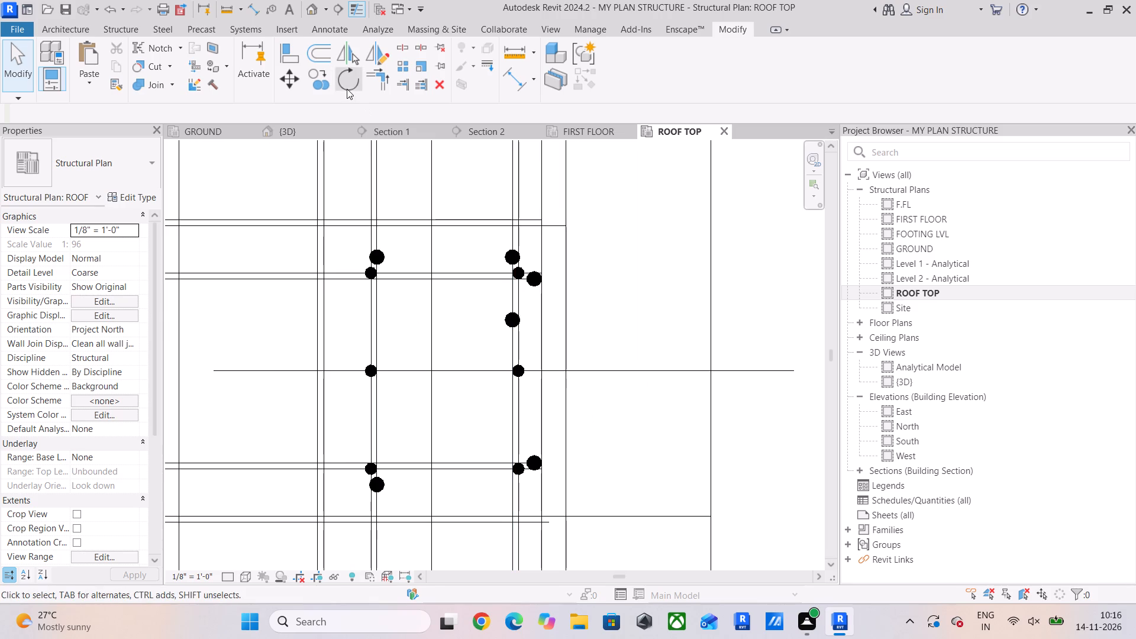
click(297, 60)
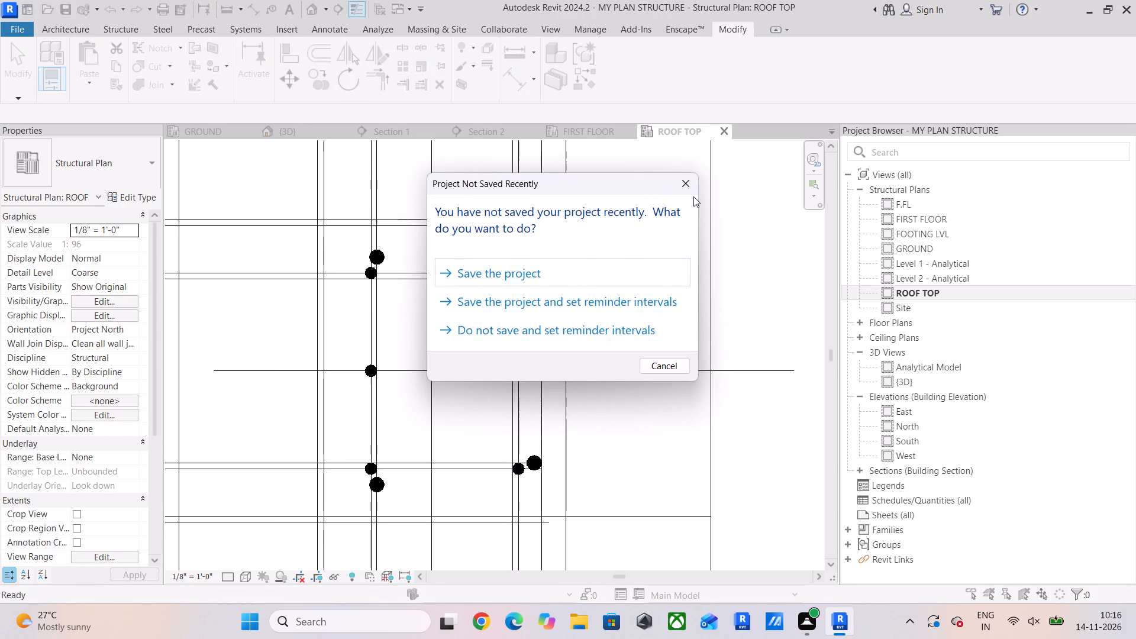
click(679, 182)
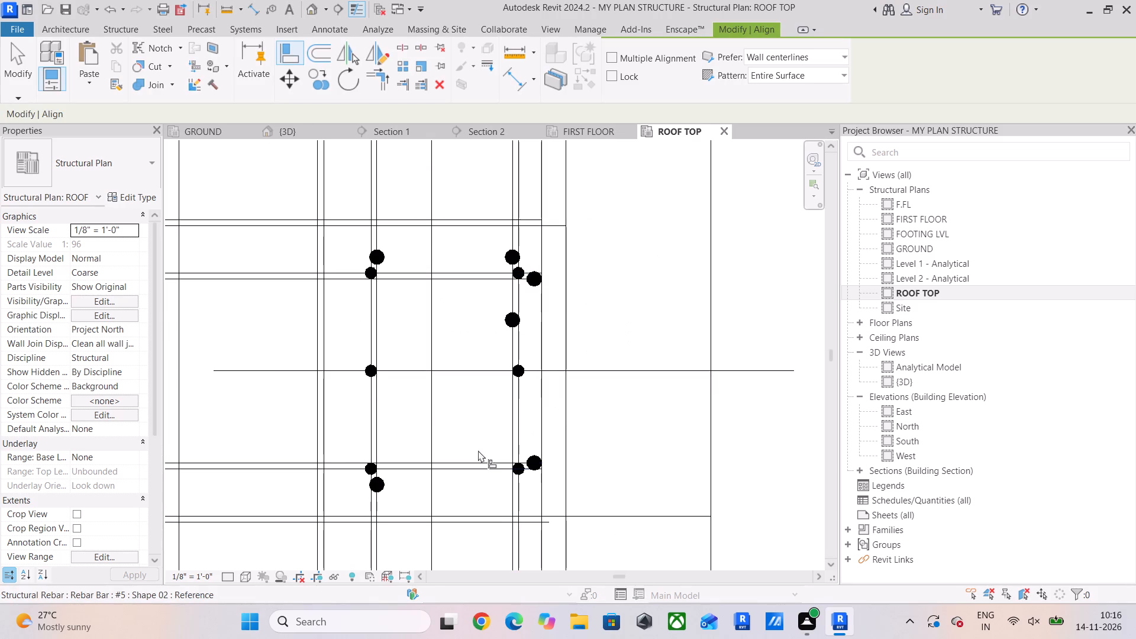
drag(388, 490, 402, 483)
click(502, 327)
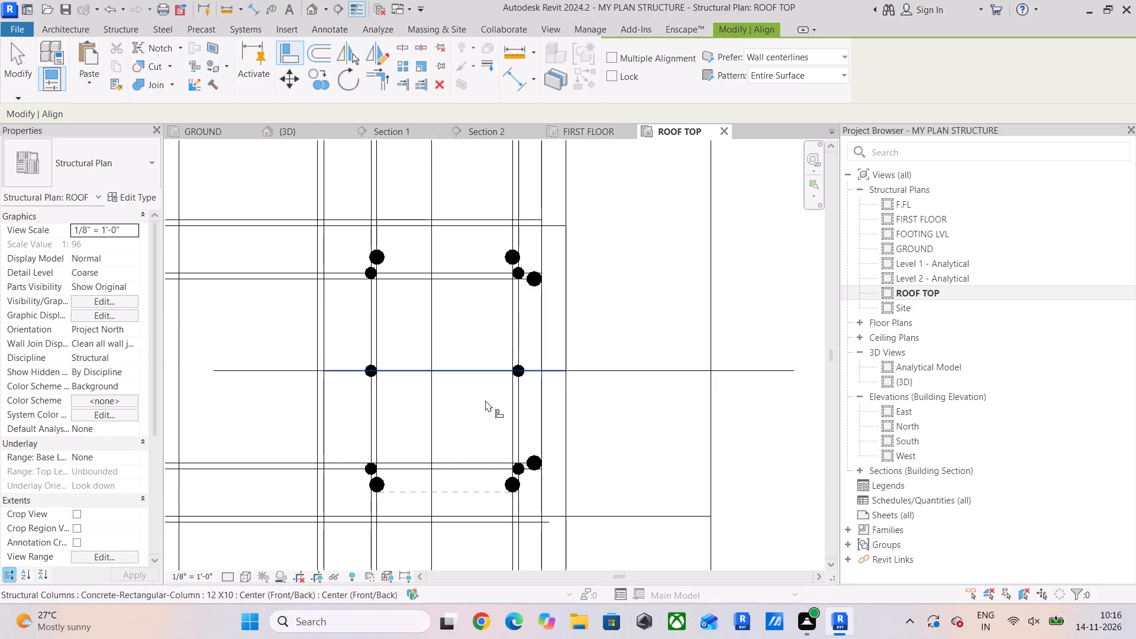
Fit the #5 stirrup set of the vertical beam below grid 2's right bay, shortening its upper end and extending its lower end toward the junction.
middle_drag(459, 472, 450, 408)
scroll(401, 340, down, 4)
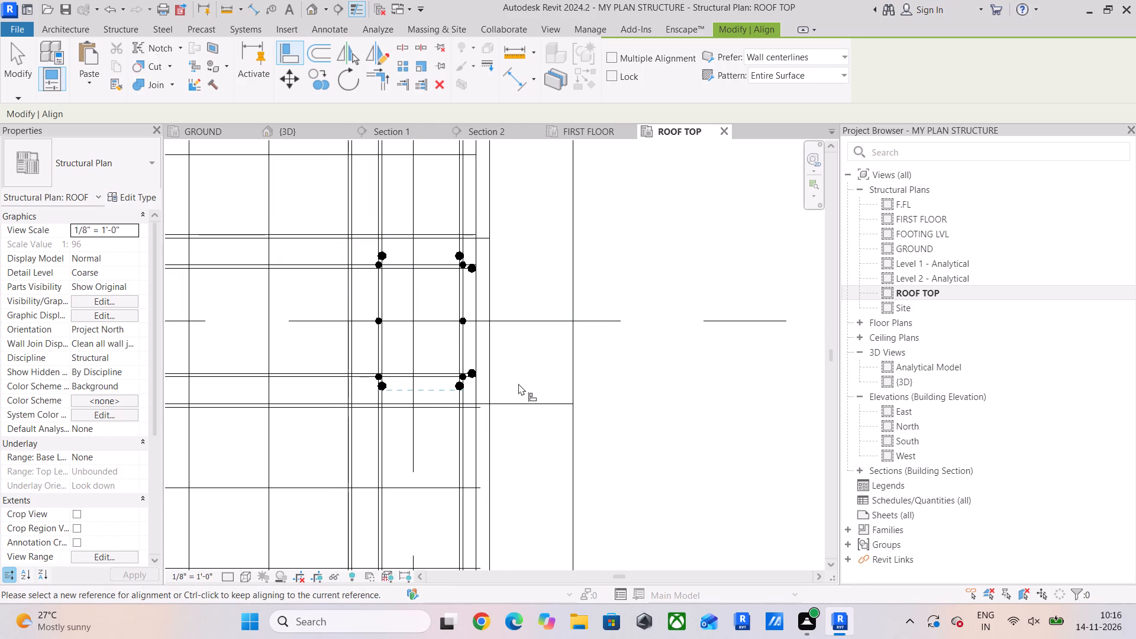
scroll(555, 334, down, 9)
middle_drag(569, 340, 609, 410)
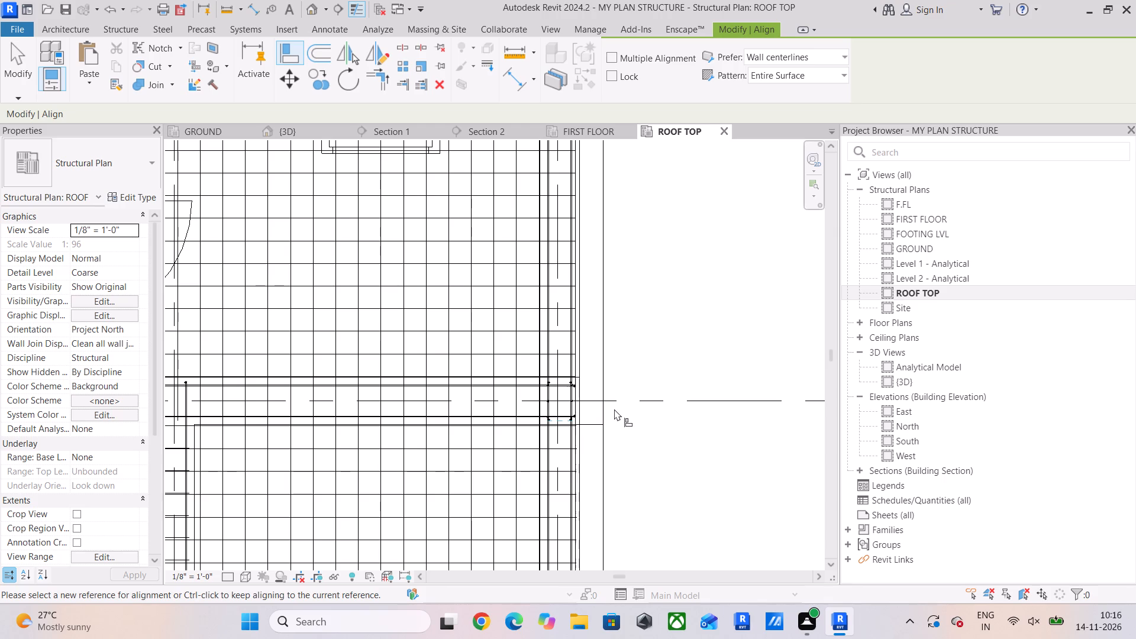
scroll(615, 407, down, 3)
middle_drag(615, 403, 660, 356)
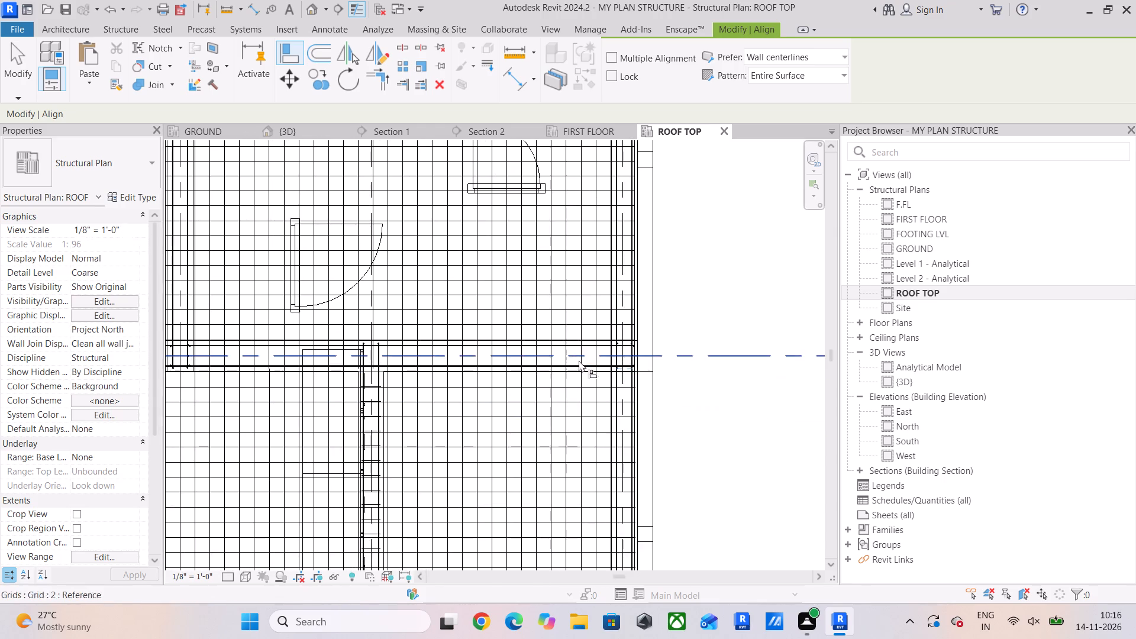
scroll(348, 321, up, 5)
scroll(369, 367, down, 6)
middle_drag(438, 406, 470, 340)
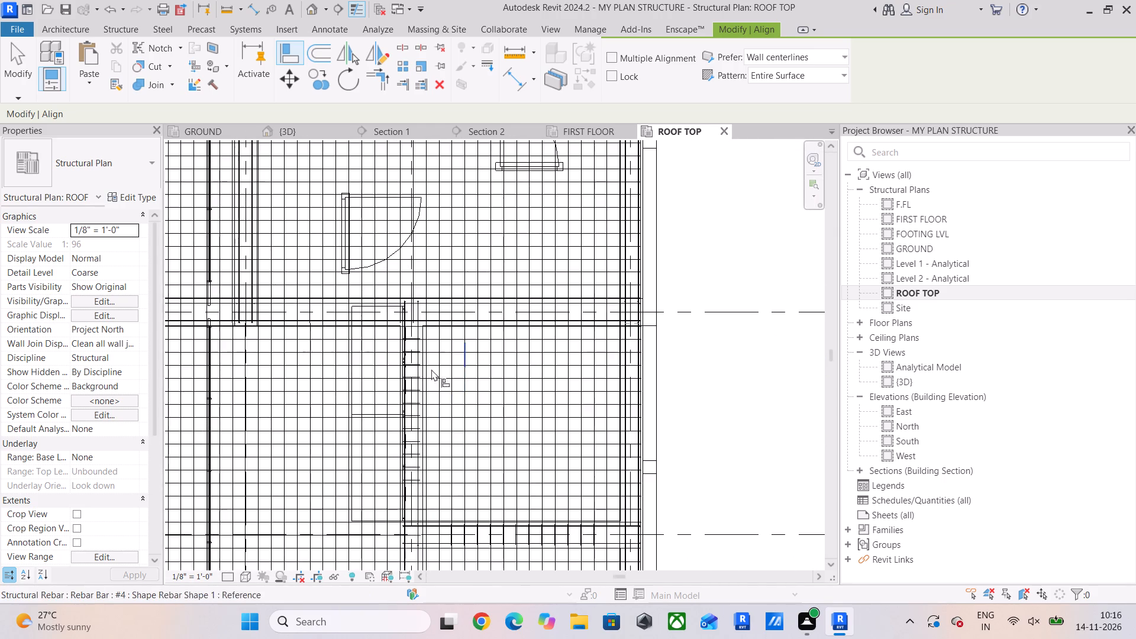
scroll(417, 369, up, 6)
scroll(377, 281, up, 5)
click(23, 47)
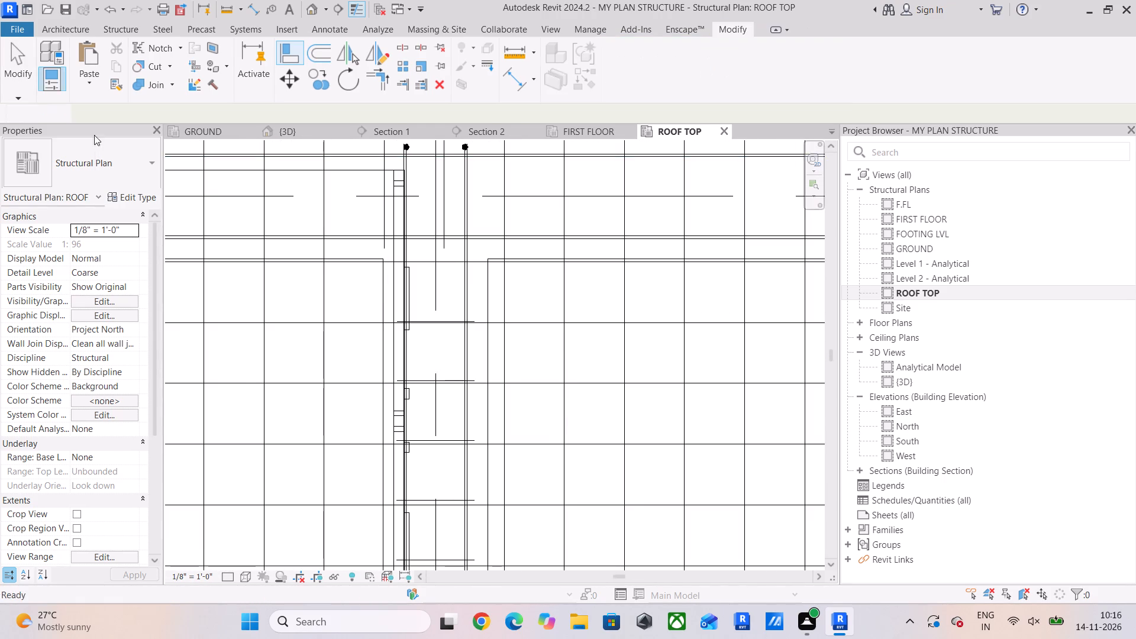
scroll(456, 367, up, 4)
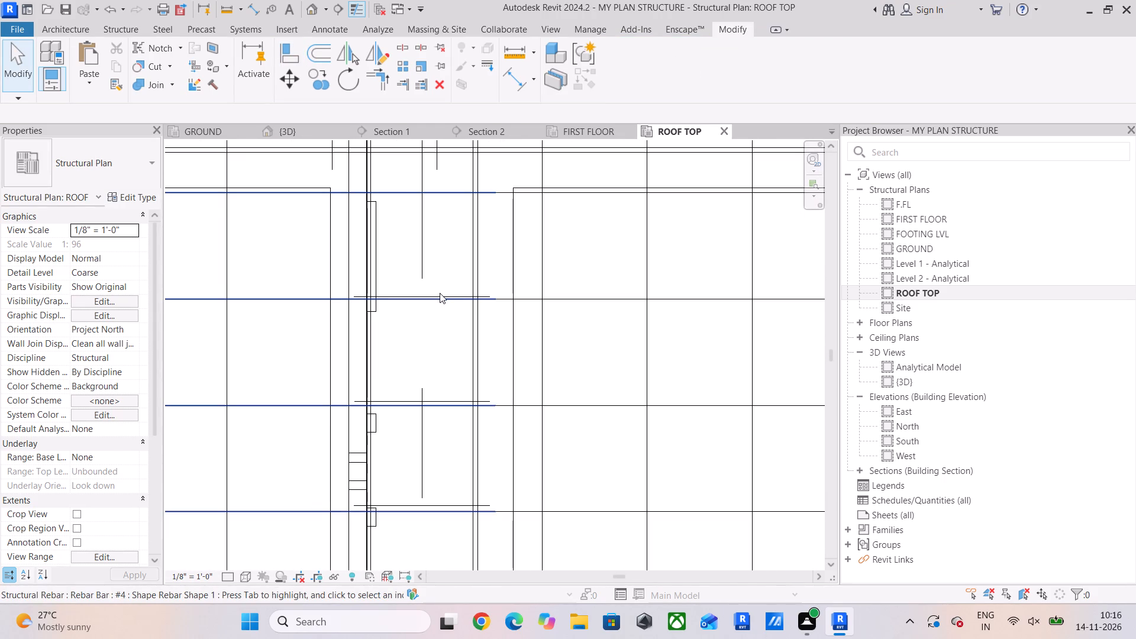
click(440, 293)
click(440, 273)
click(441, 291)
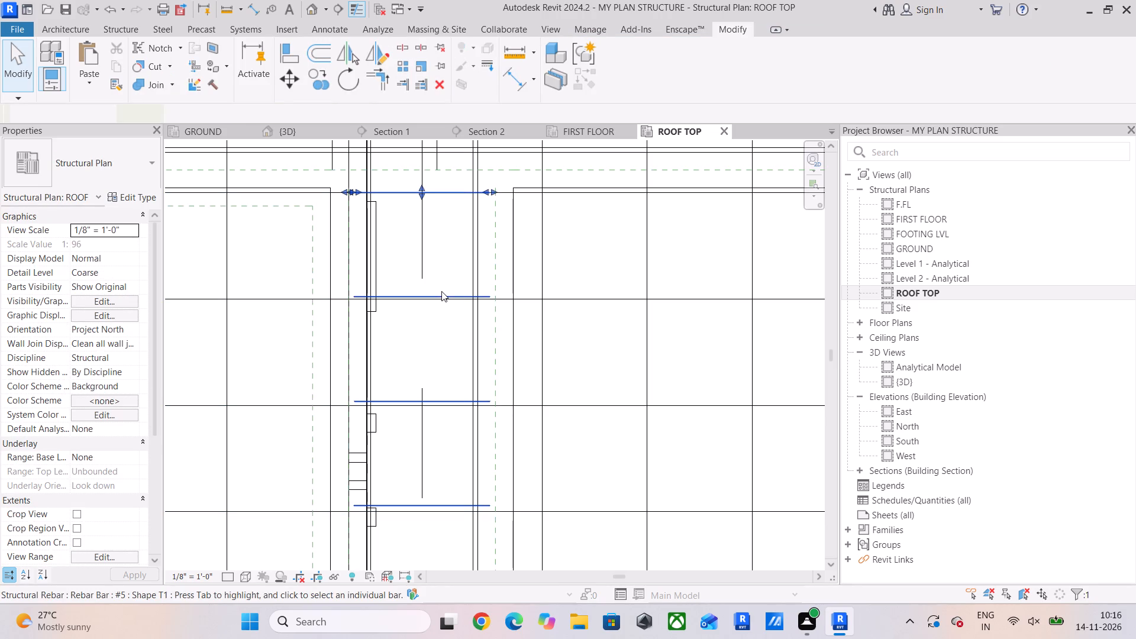
drag(422, 195, 422, 202)
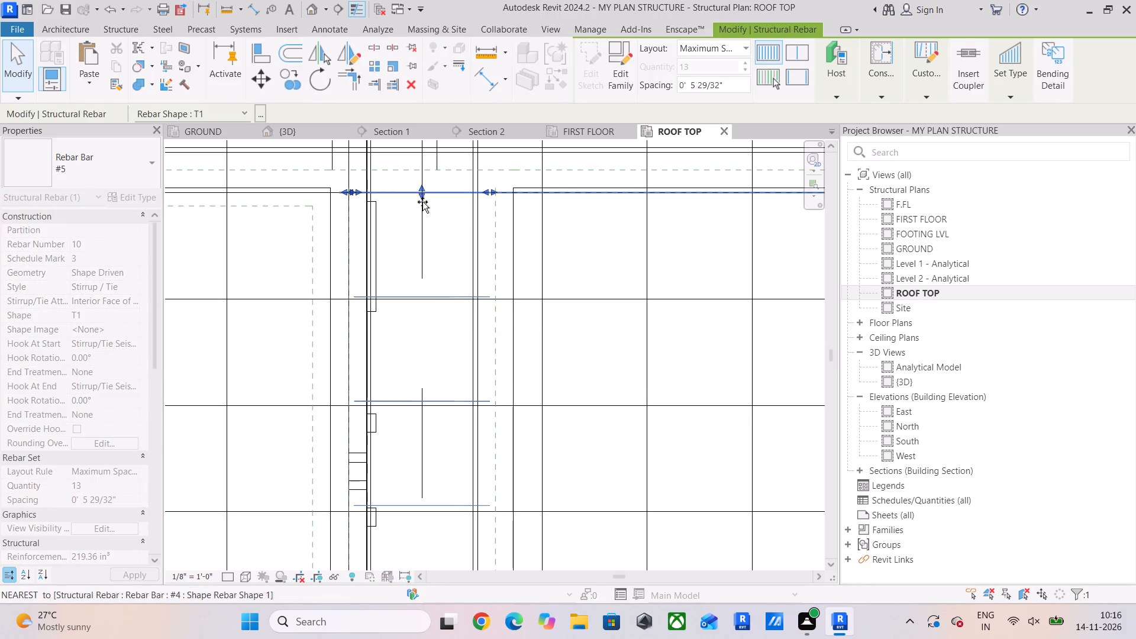
drag(422, 202, 425, 299)
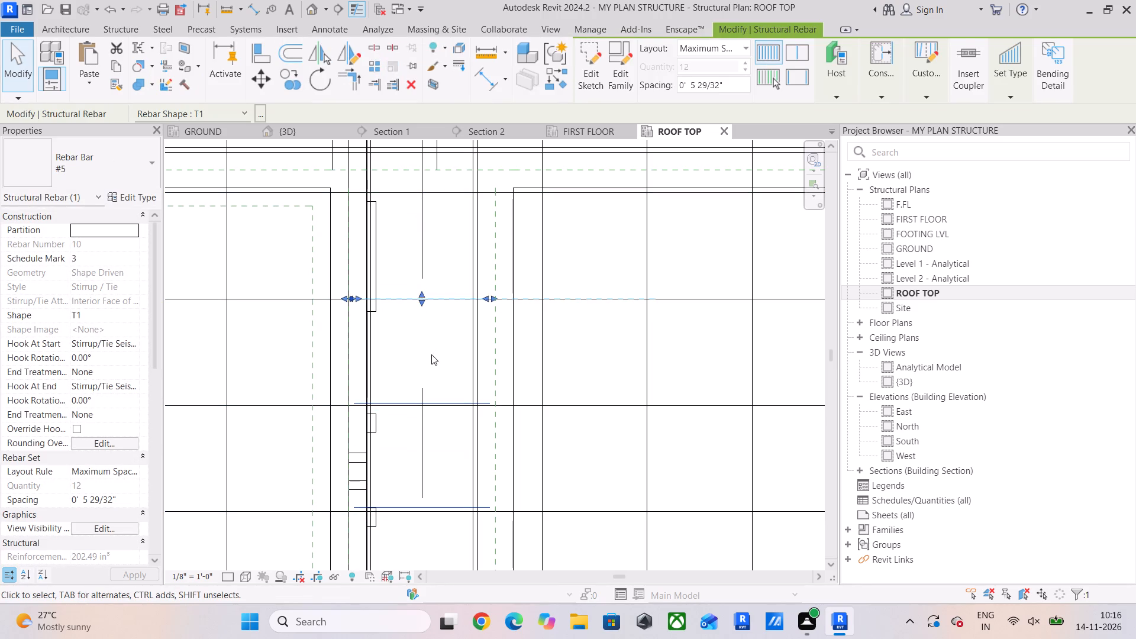
scroll(431, 354, down, 5)
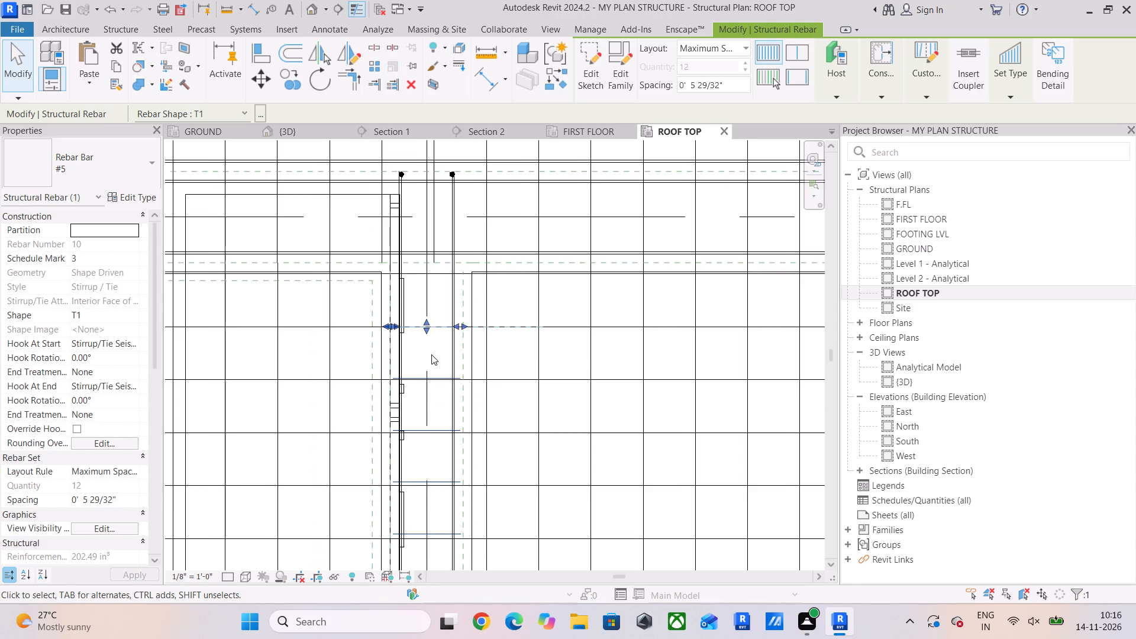
middle_drag(431, 354, 473, 198)
scroll(485, 283, down, 5)
middle_drag(492, 311, 496, 204)
middle_drag(479, 467, 477, 348)
scroll(482, 323, up, 4)
drag(478, 267, 482, 295)
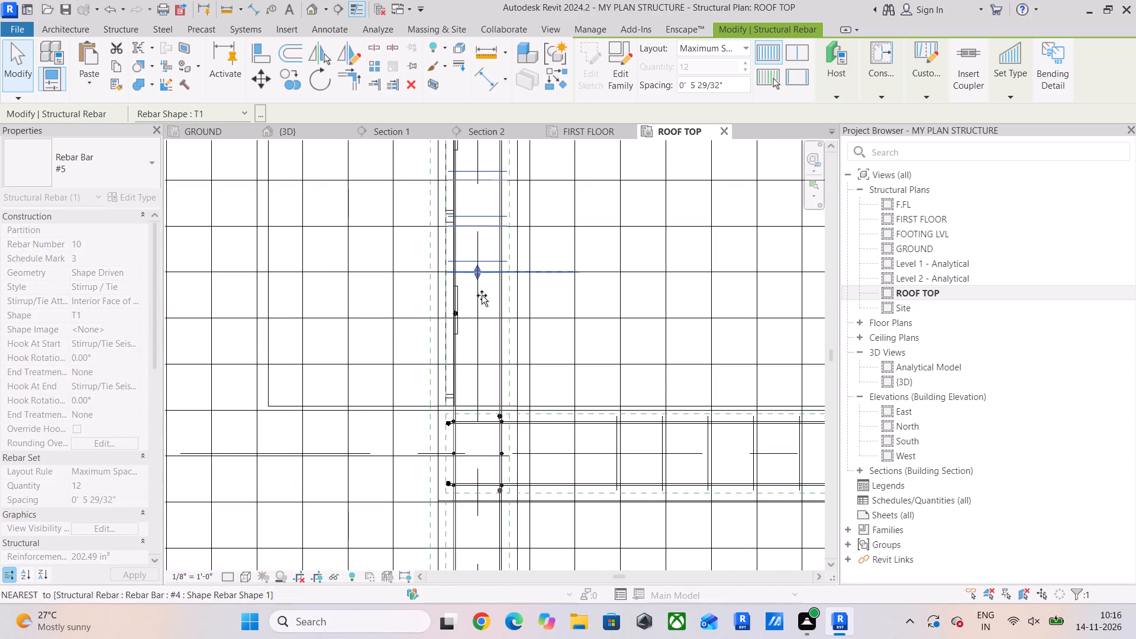
drag(482, 295, 474, 362)
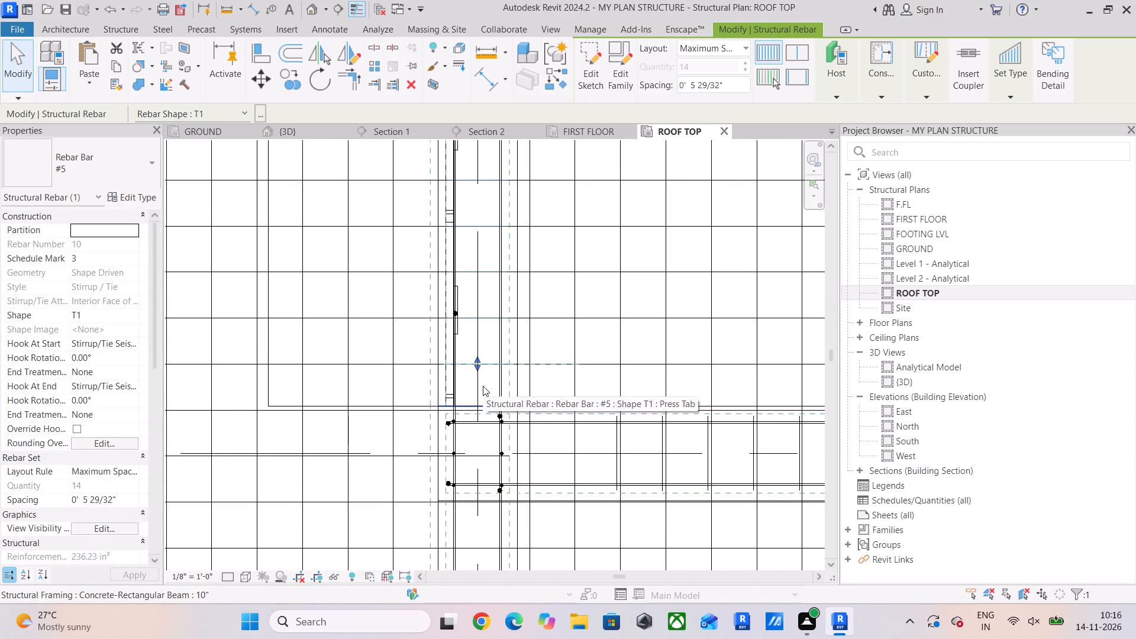
scroll(483, 386, up, 2)
middle_drag(483, 386, 479, 327)
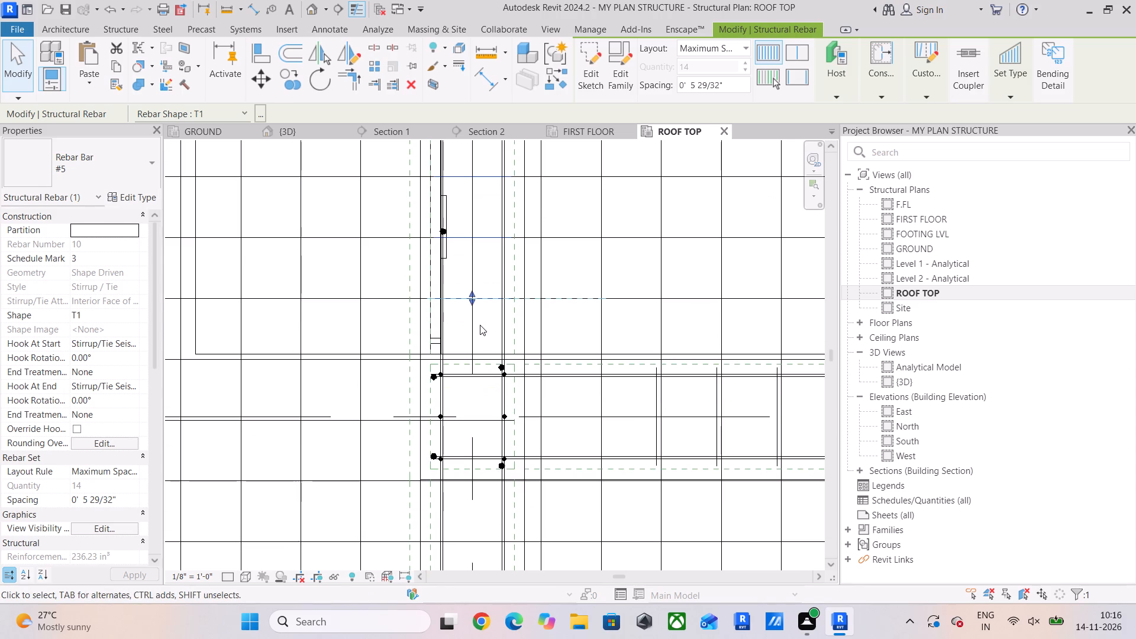
Align the left #5 bar end of the upper vertical beam with its right bar end at the column junction.
click(480, 325)
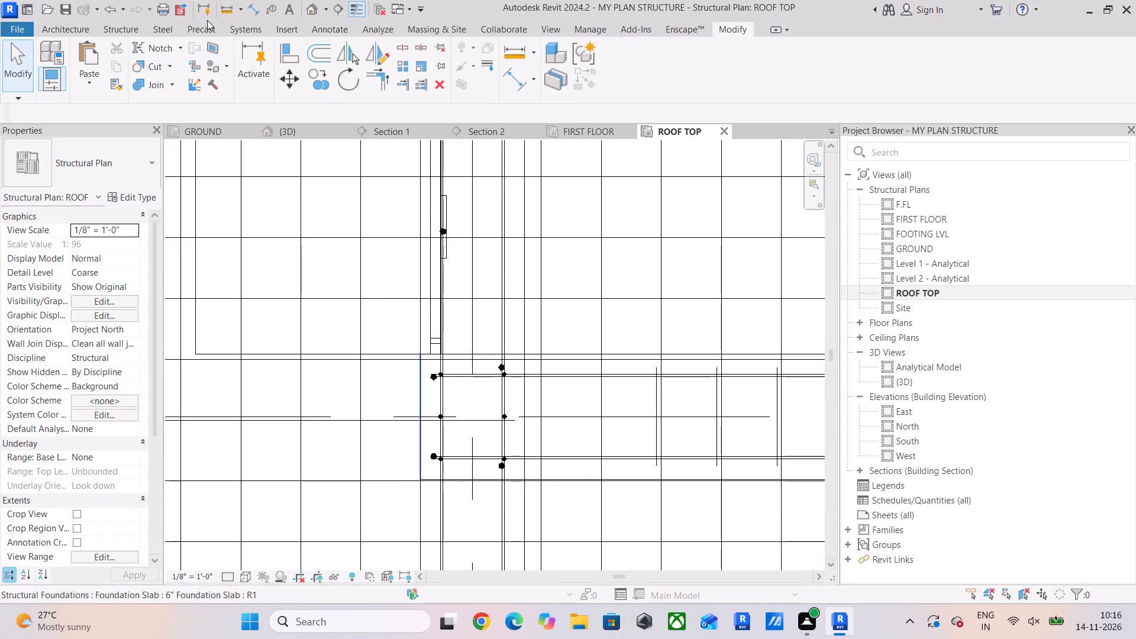
click(287, 56)
scroll(468, 360, up, 3)
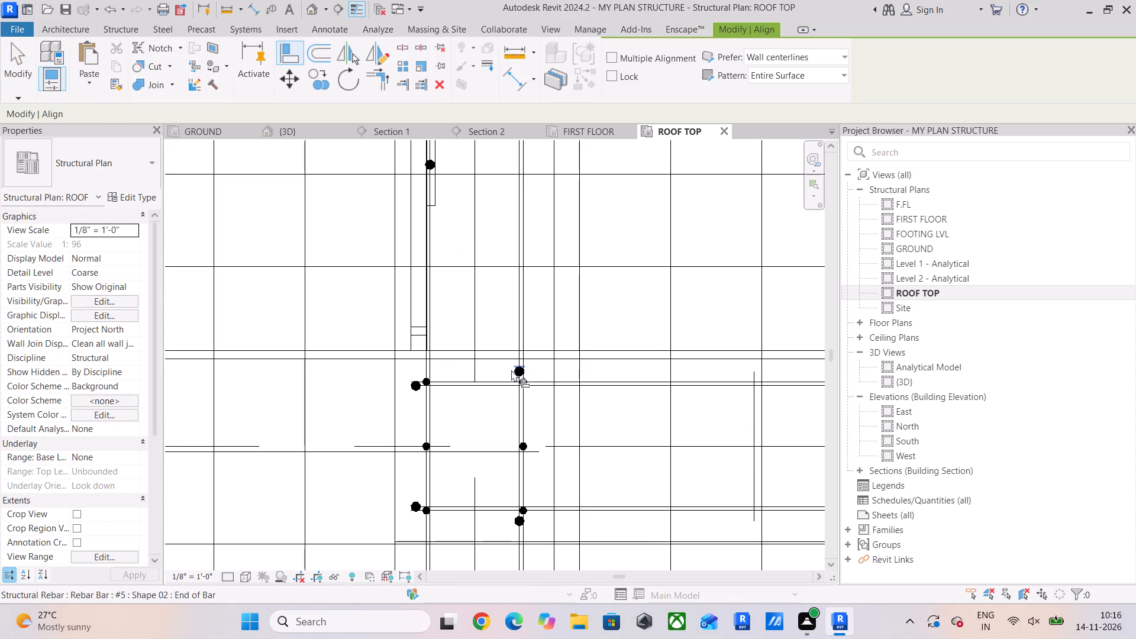
click(511, 368)
click(434, 161)
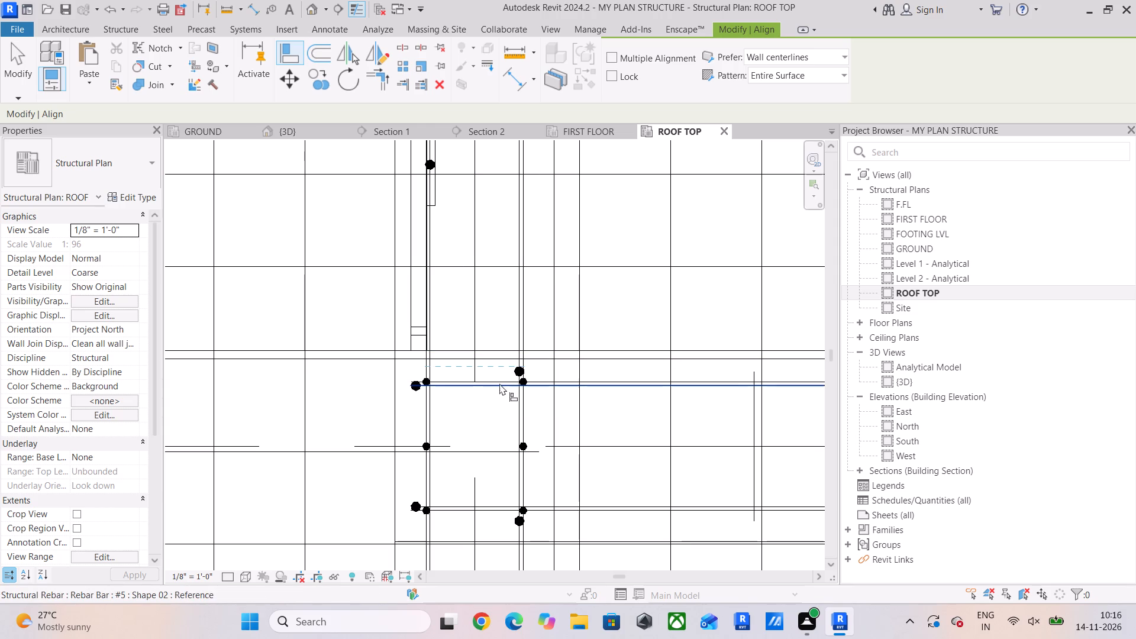
drag(512, 367, 512, 357)
click(433, 156)
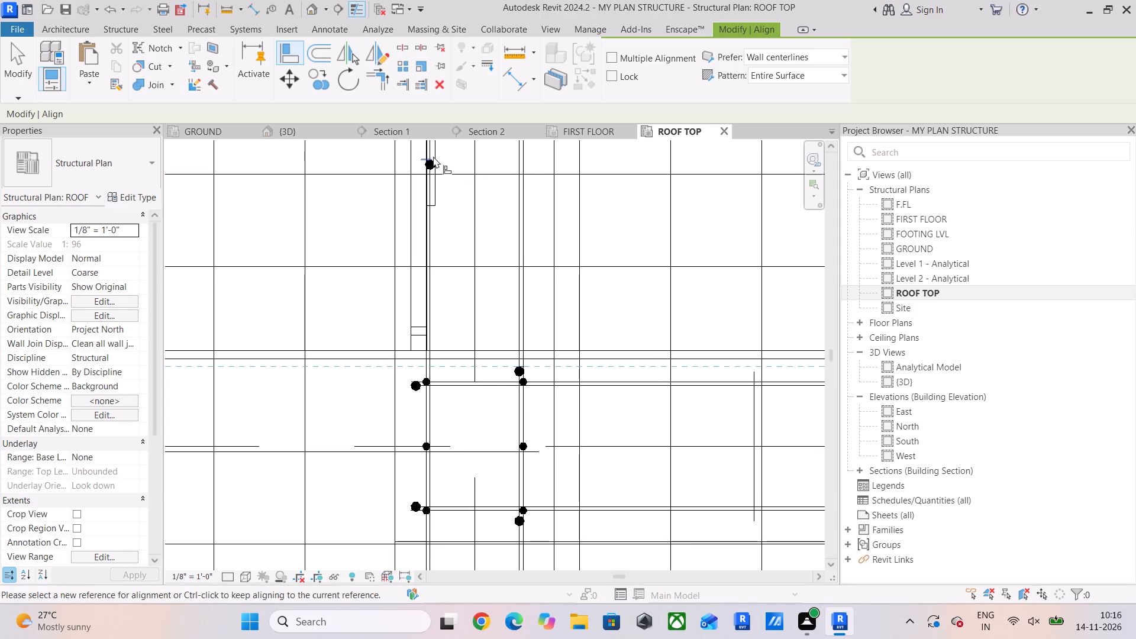
drag(513, 367, 512, 359)
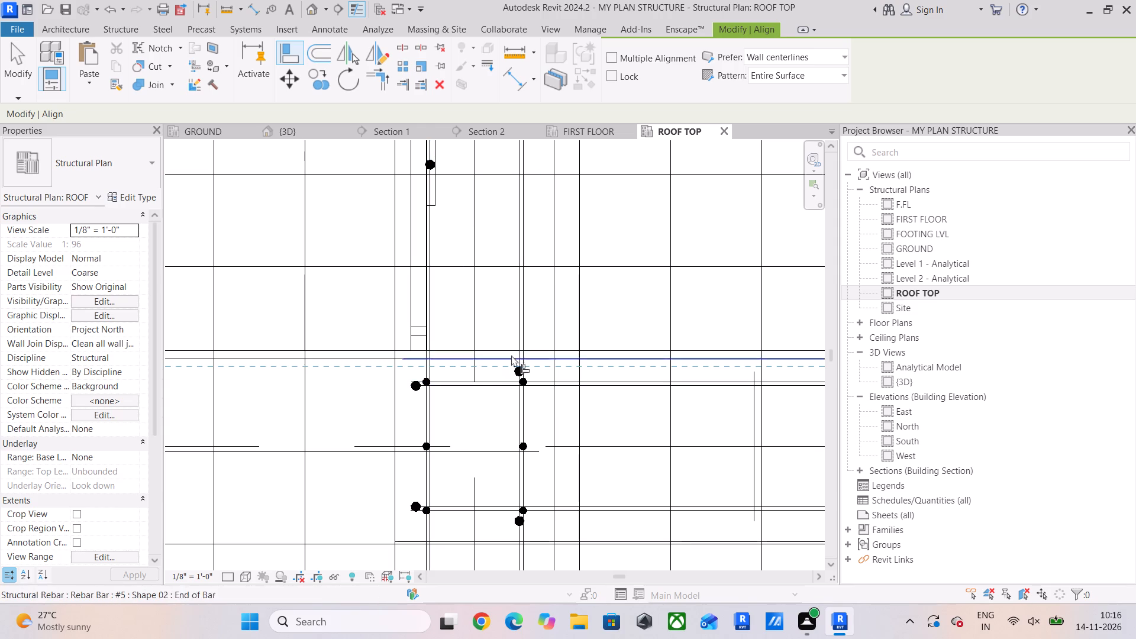
click(434, 157)
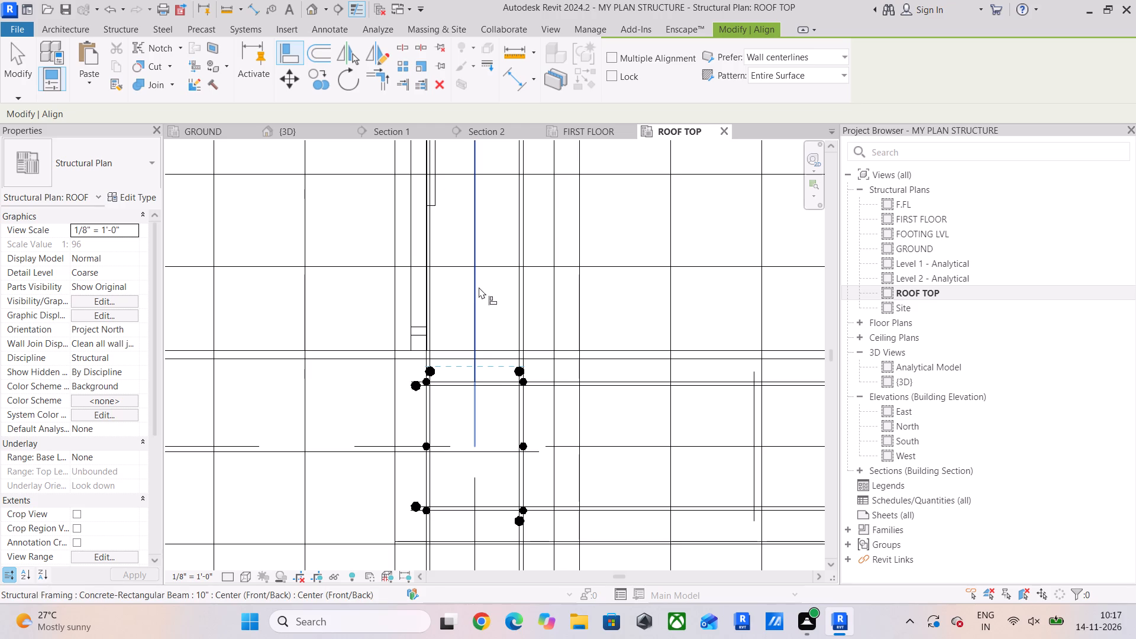
Align the left #5 bar end of the lower vertical beam with its right bar end below the same column junction.
middle_drag(489, 369, 456, 213)
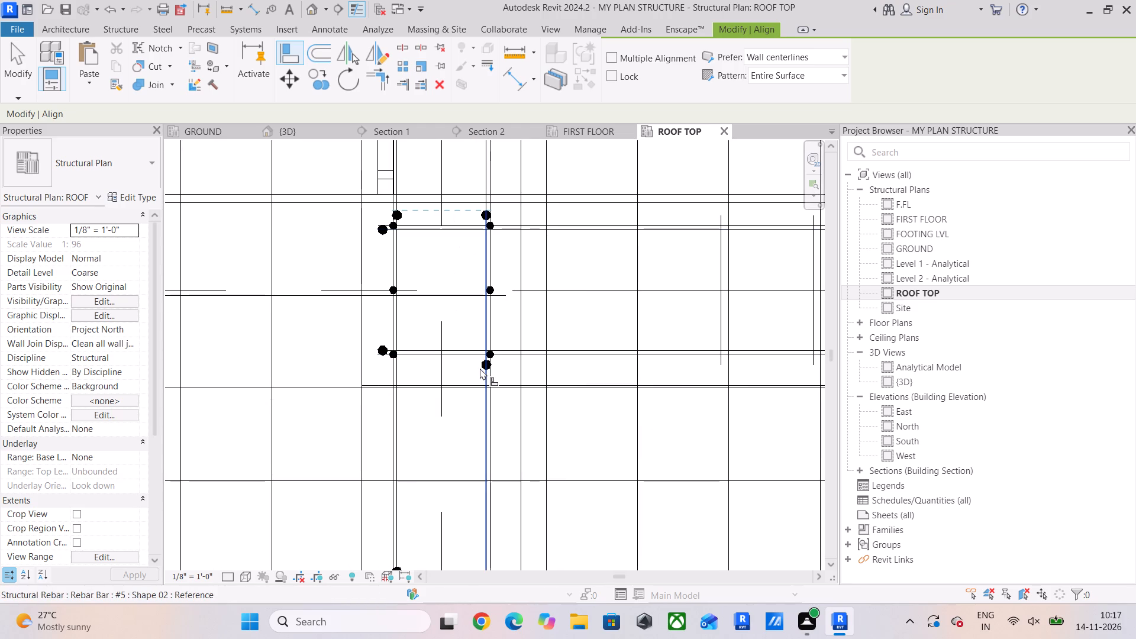
click(477, 370)
scroll(432, 386, up, 1)
middle_drag(432, 386, 448, 276)
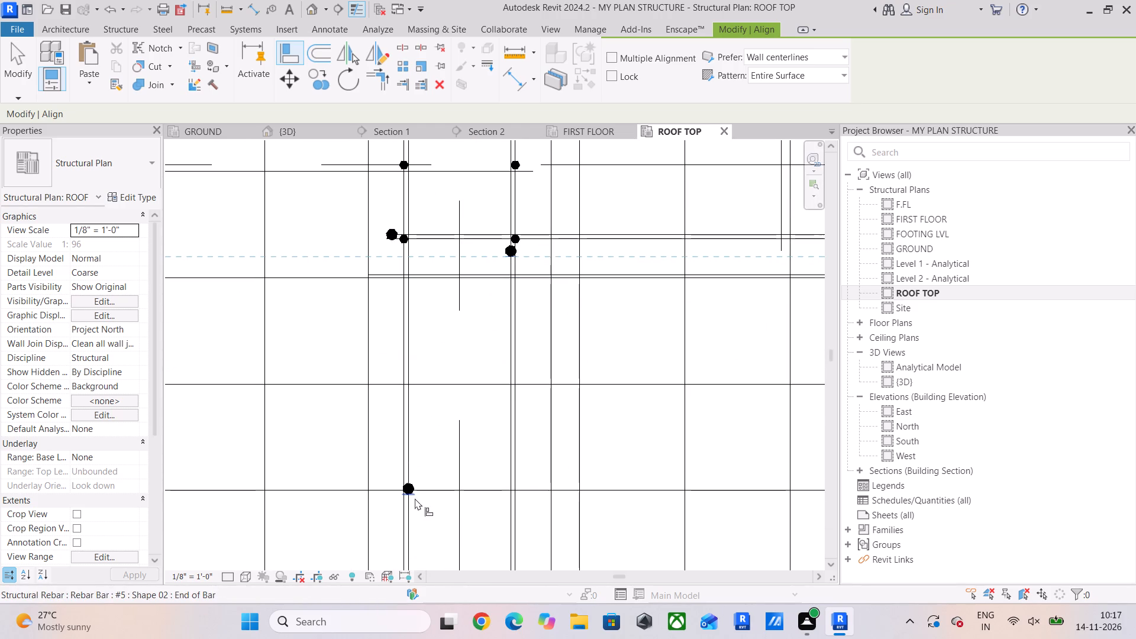
drag(415, 498, 425, 486)
click(502, 261)
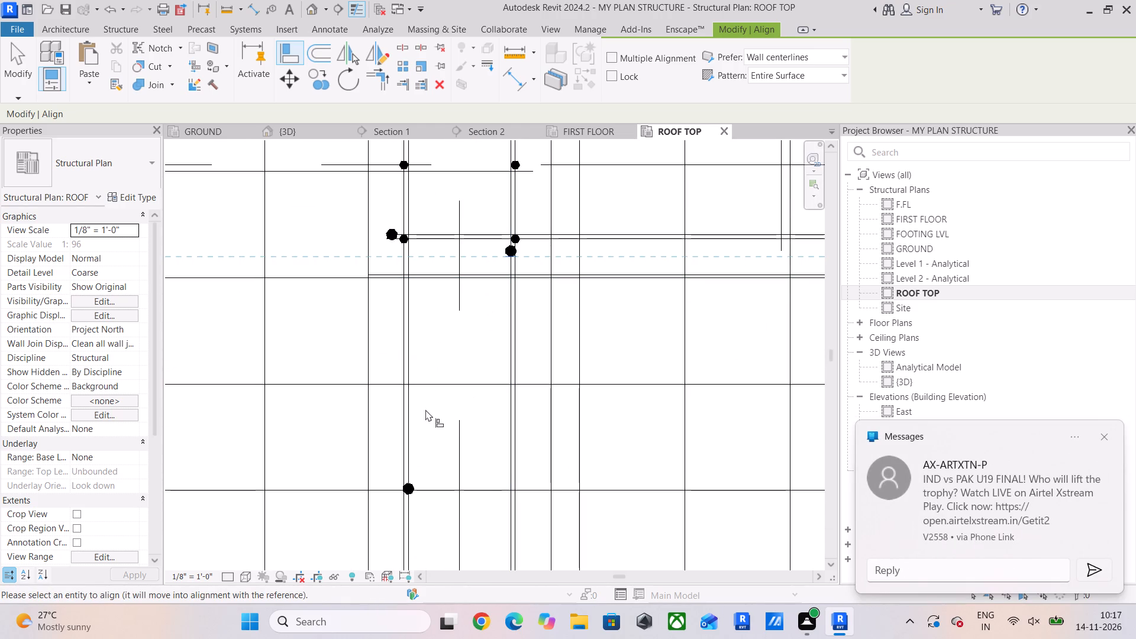
click(416, 499)
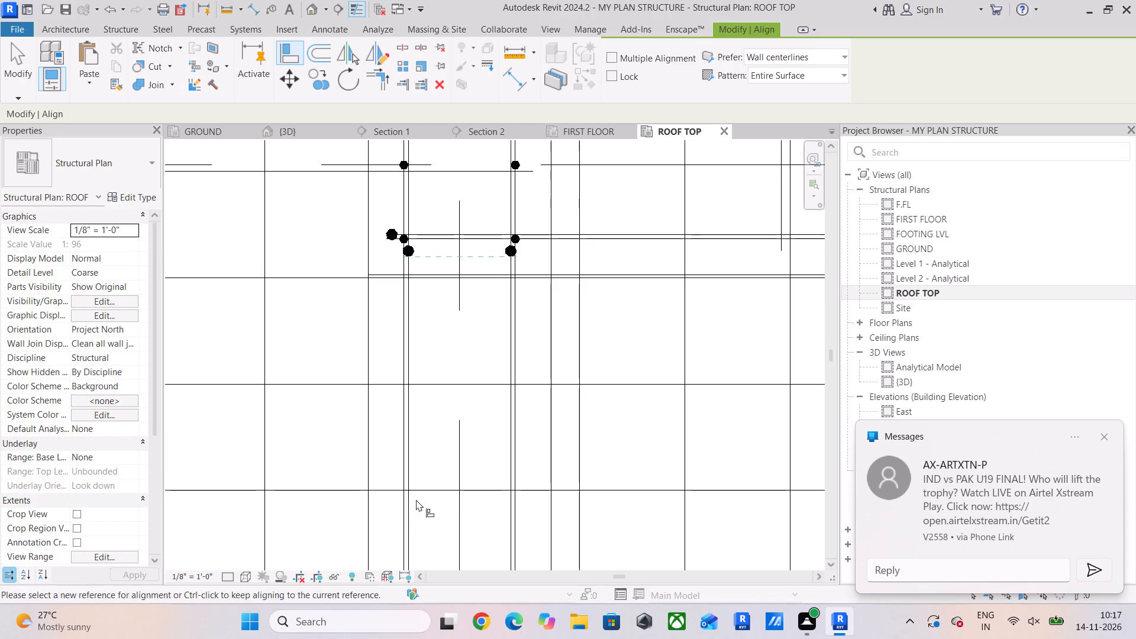
Extend the left end of the adjoining horizontal beam's #5 stirrup set toward the column at the vertical beam junction.
middle_drag(483, 301, 451, 479)
scroll(467, 408, down, 3)
middle_drag(475, 399, 396, 366)
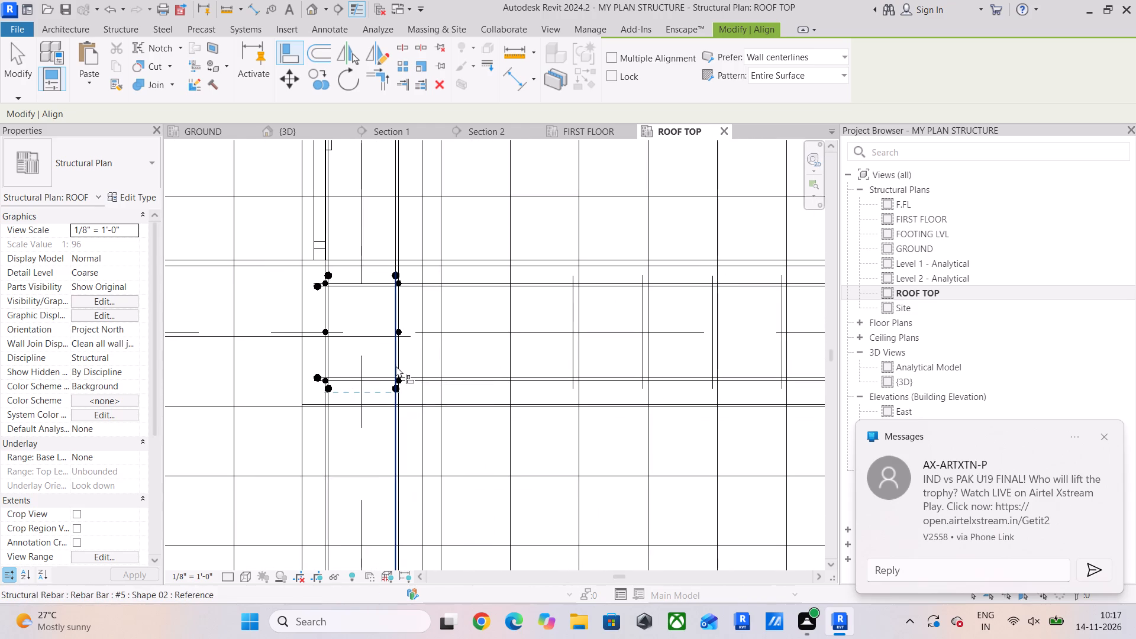
click(1104, 435)
scroll(686, 312, down, 4)
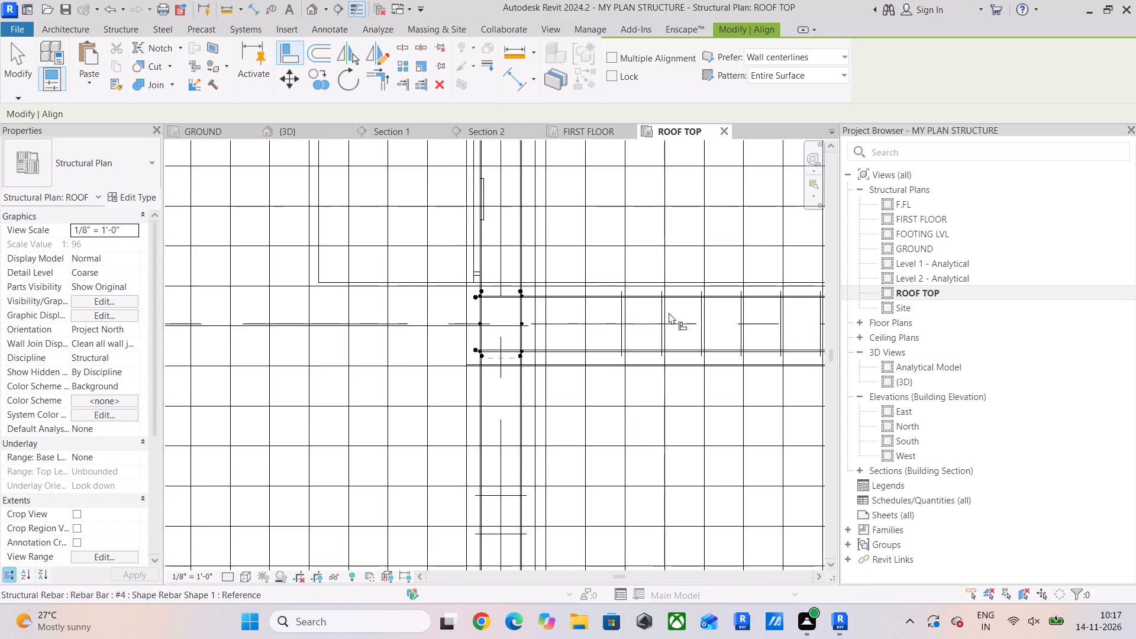
middle_drag(651, 322, 563, 458)
scroll(404, 275, up, 5)
scroll(404, 275, down, 8)
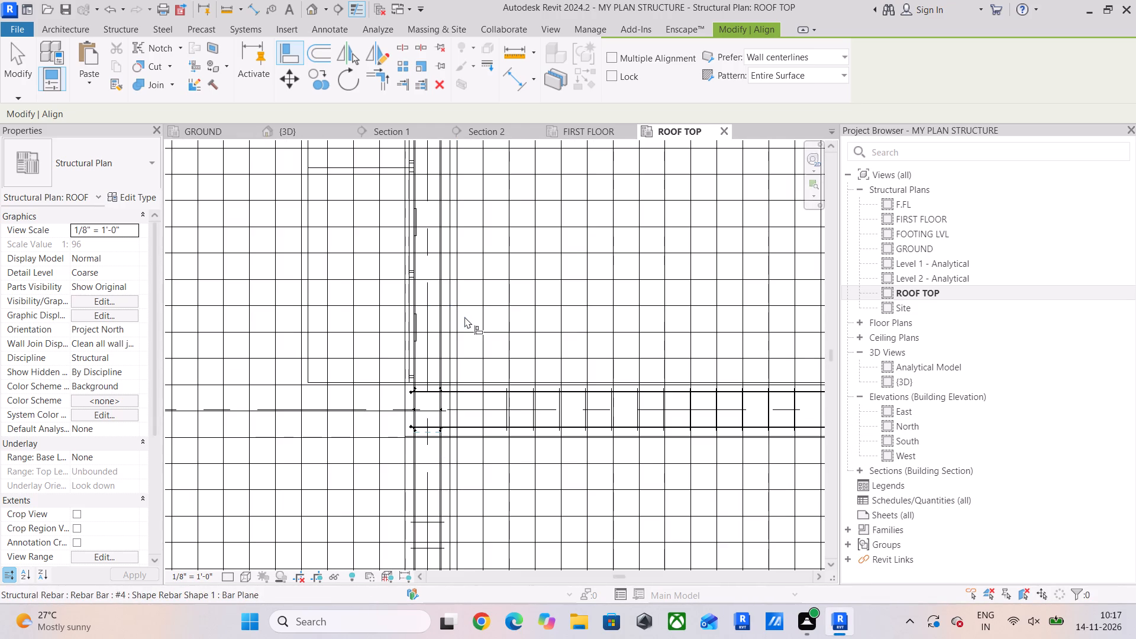
scroll(480, 325, down, 4)
middle_drag(489, 330, 479, 306)
scroll(472, 316, up, 5)
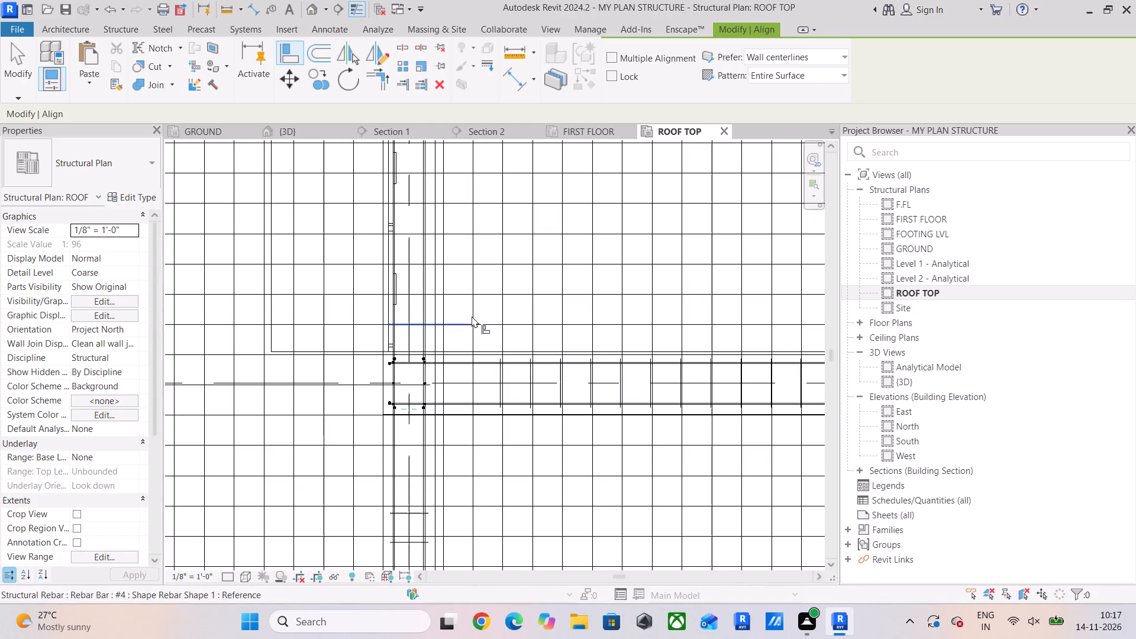
click(12, 59)
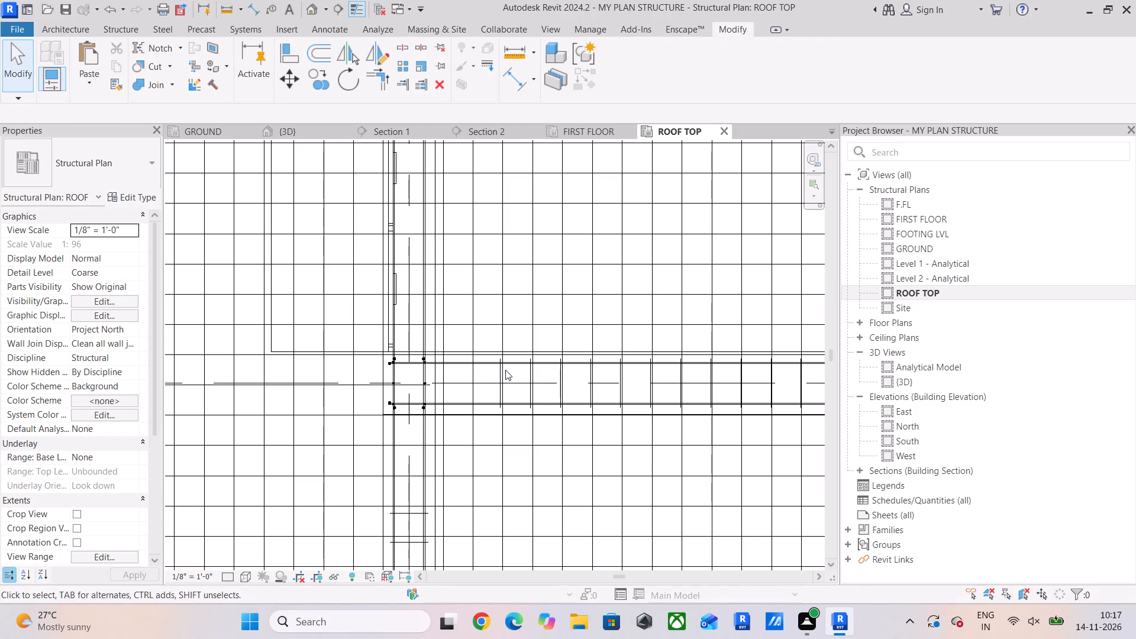
click(496, 384)
drag(498, 383, 479, 384)
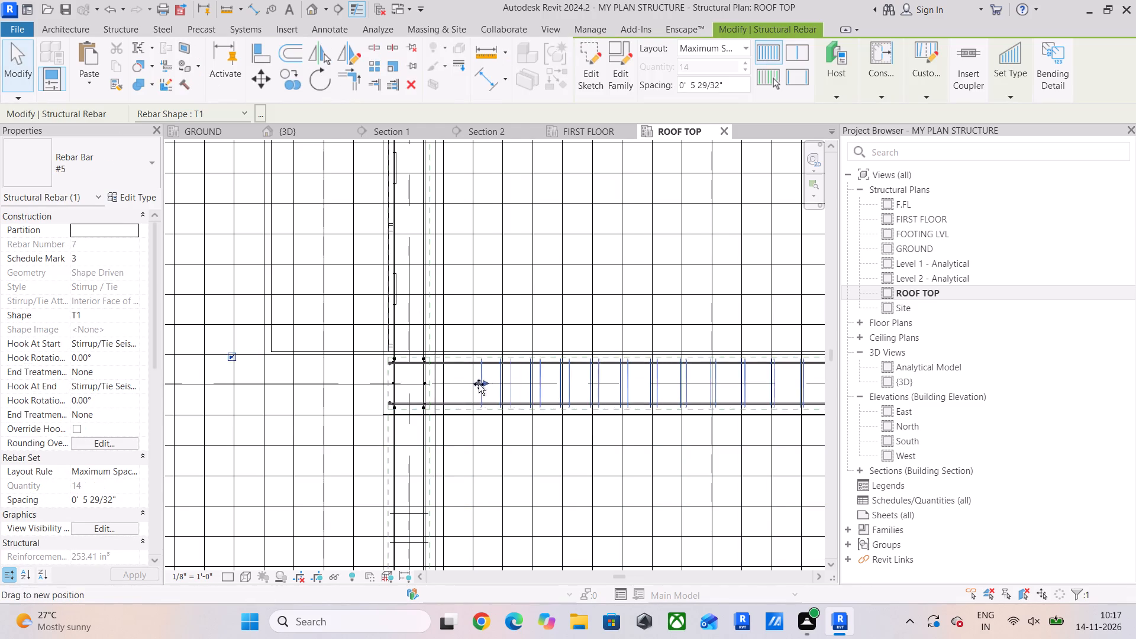
drag(479, 384, 448, 394)
Extend the upper end of the lower vertical beam's #5 stirrup set up toward the column junction.
scroll(583, 395, up, 1)
middle_drag(583, 395, 319, 400)
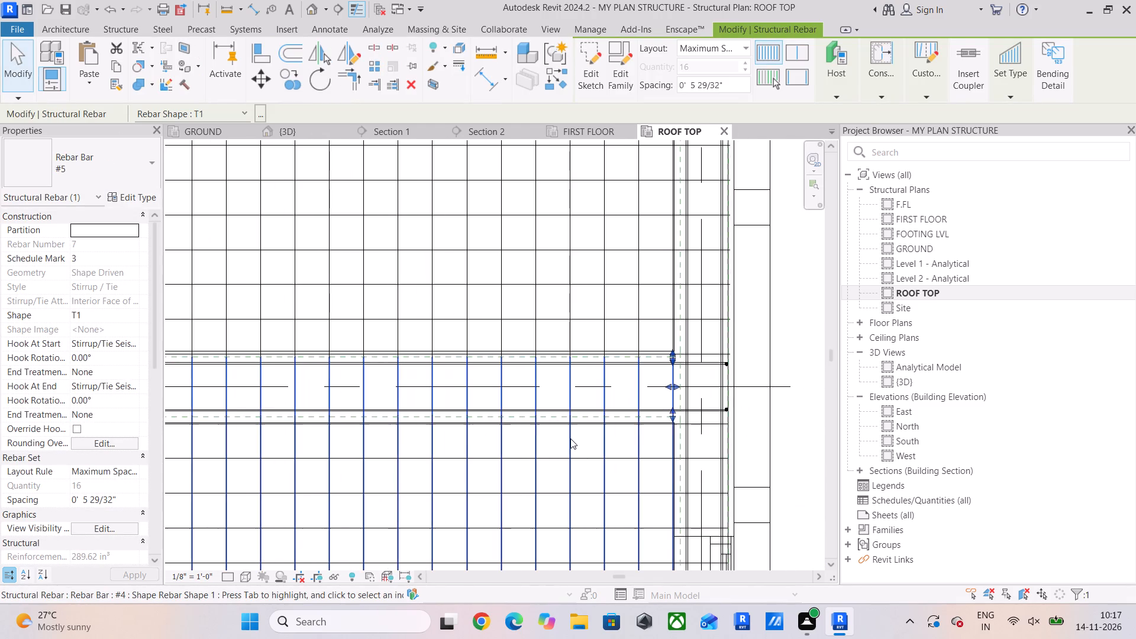
scroll(591, 451, down, 4)
middle_drag(599, 458, 682, 357)
scroll(410, 357, up, 2)
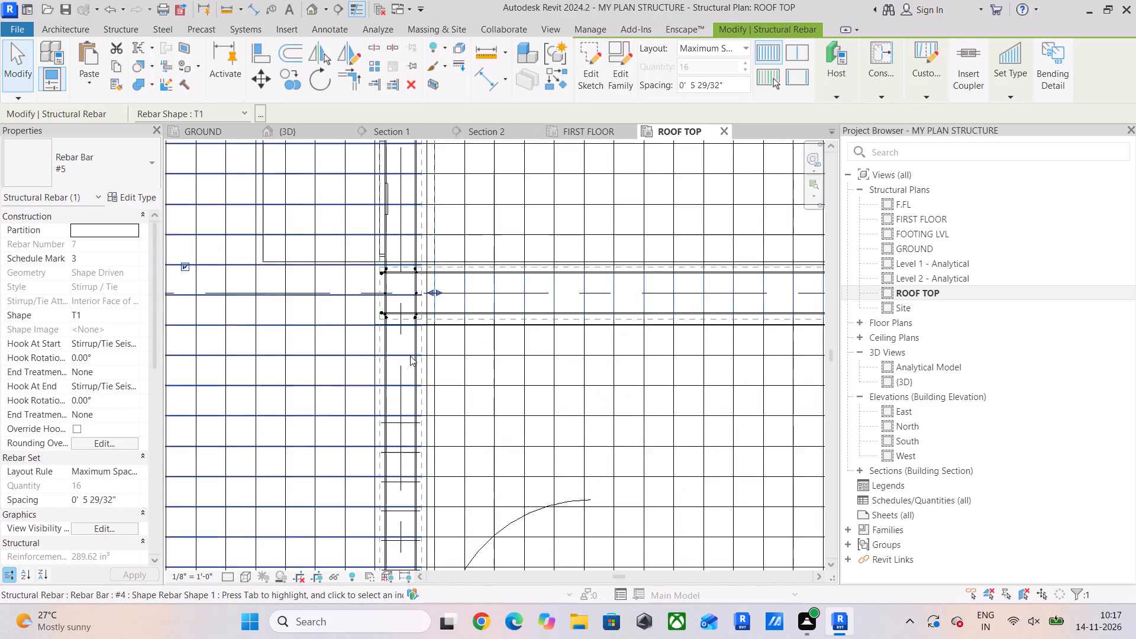
scroll(410, 356, up, 2)
click(399, 437)
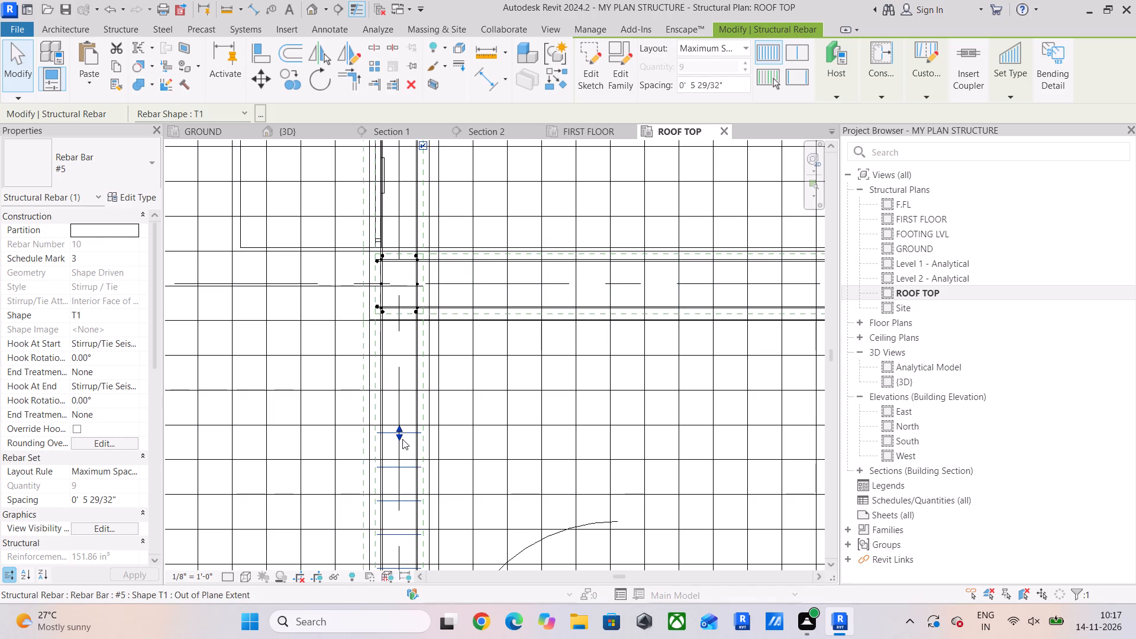
drag(398, 428, 407, 353)
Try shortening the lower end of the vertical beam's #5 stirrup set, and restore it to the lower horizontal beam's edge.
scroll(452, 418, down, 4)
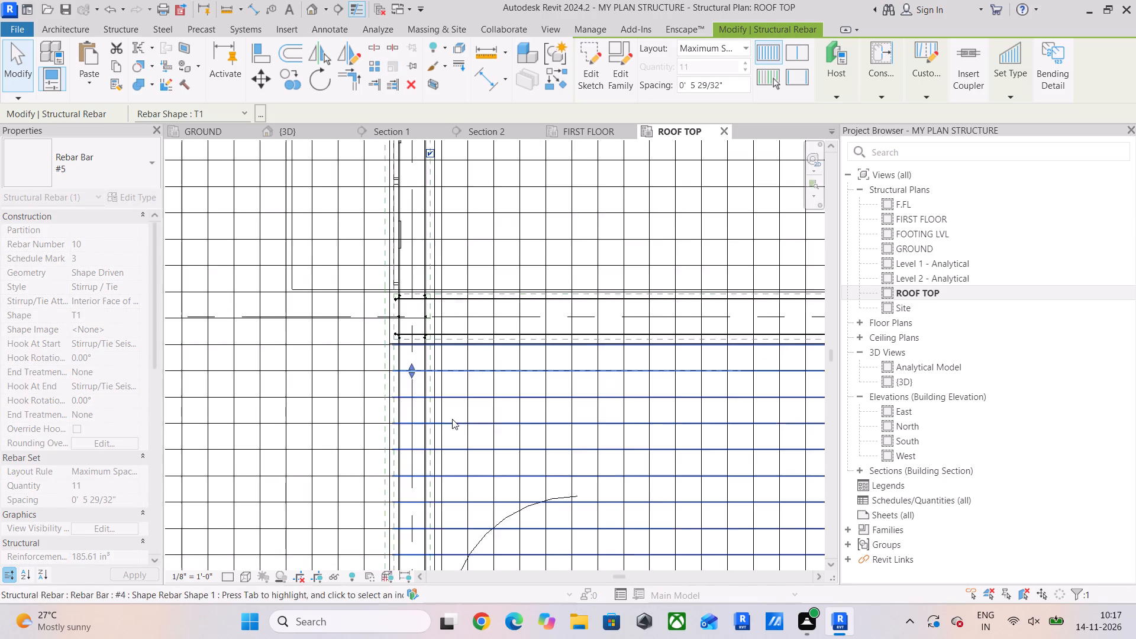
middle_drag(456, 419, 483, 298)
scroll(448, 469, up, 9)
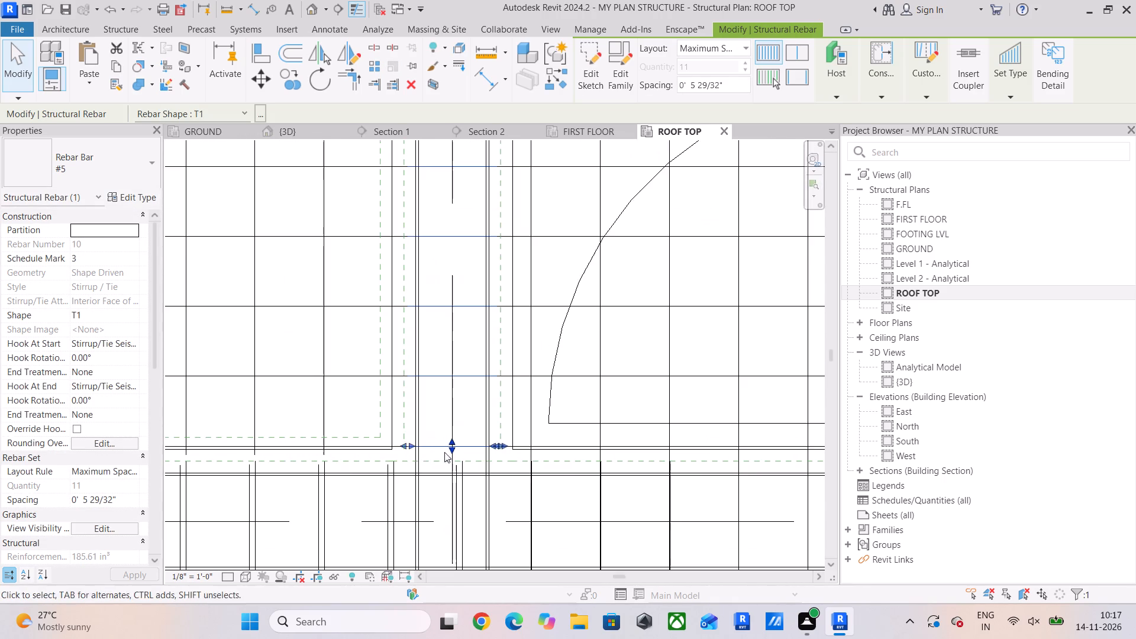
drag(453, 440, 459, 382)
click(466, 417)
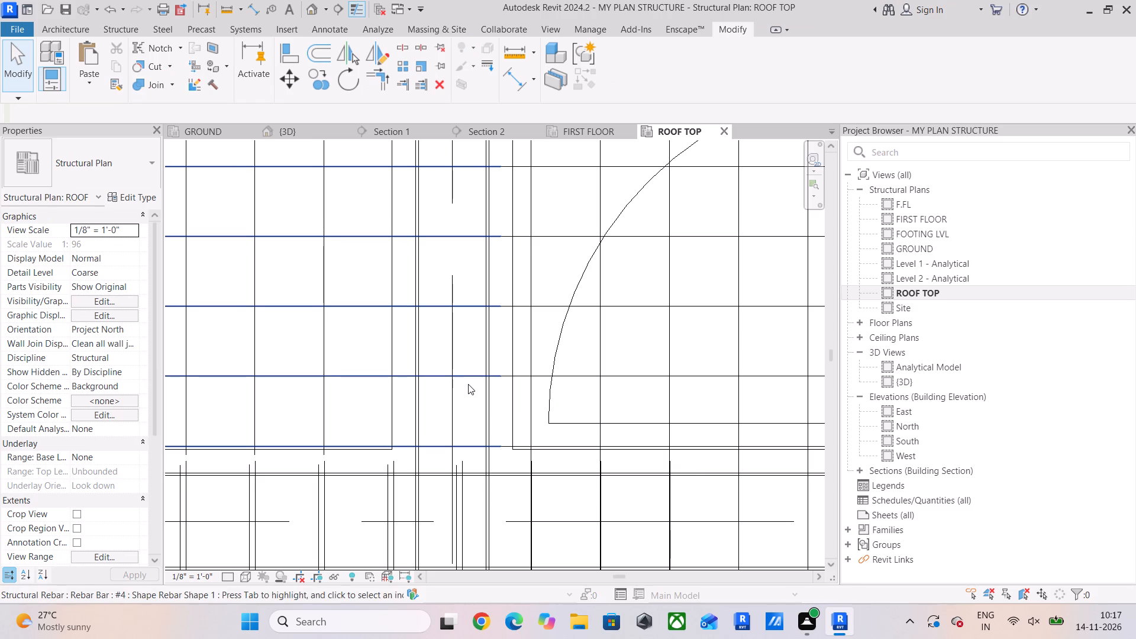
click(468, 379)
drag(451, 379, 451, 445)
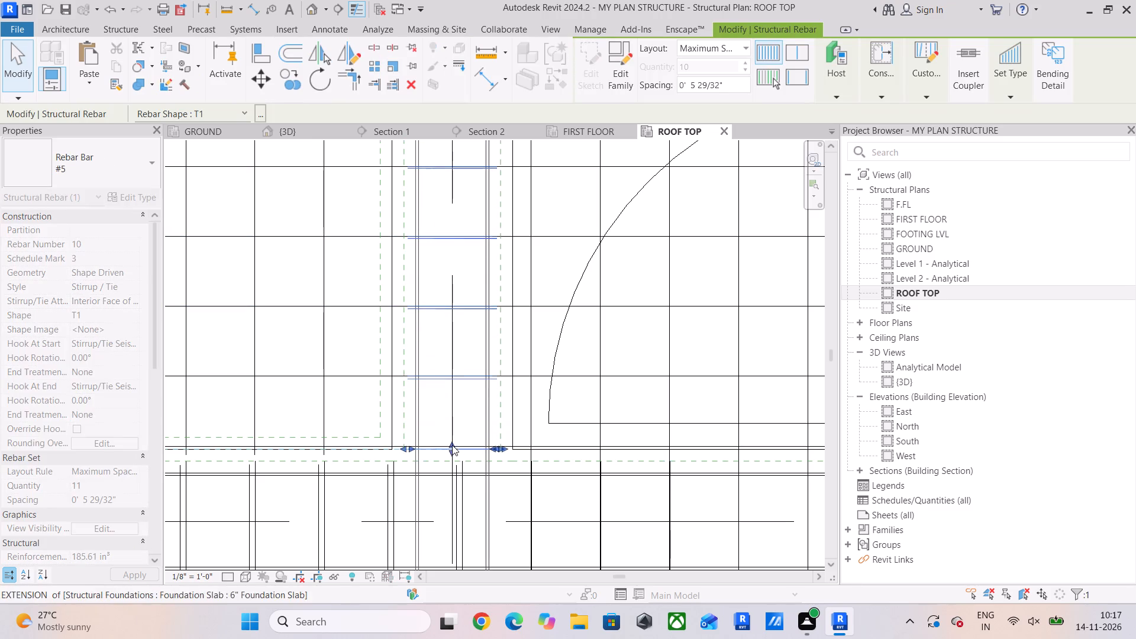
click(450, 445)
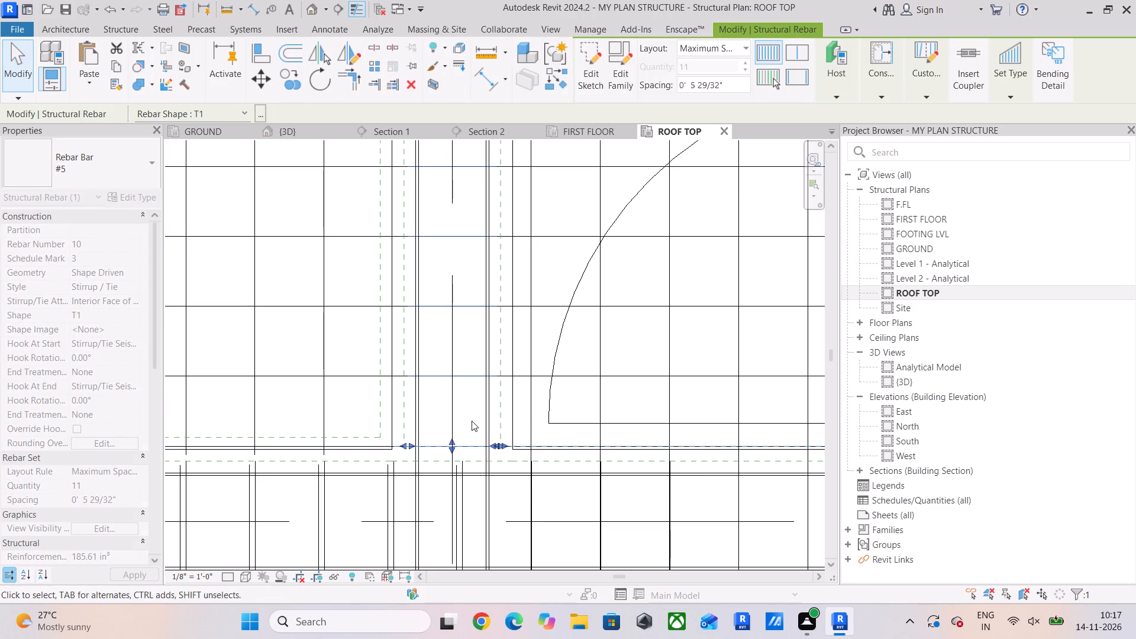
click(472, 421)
Fit the lower horizontal beam's #5 stirrup set, shortening its right end before the vertical beam and extending its left end toward the column.
scroll(473, 421, down, 3)
middle_drag(473, 421, 469, 354)
click(368, 422)
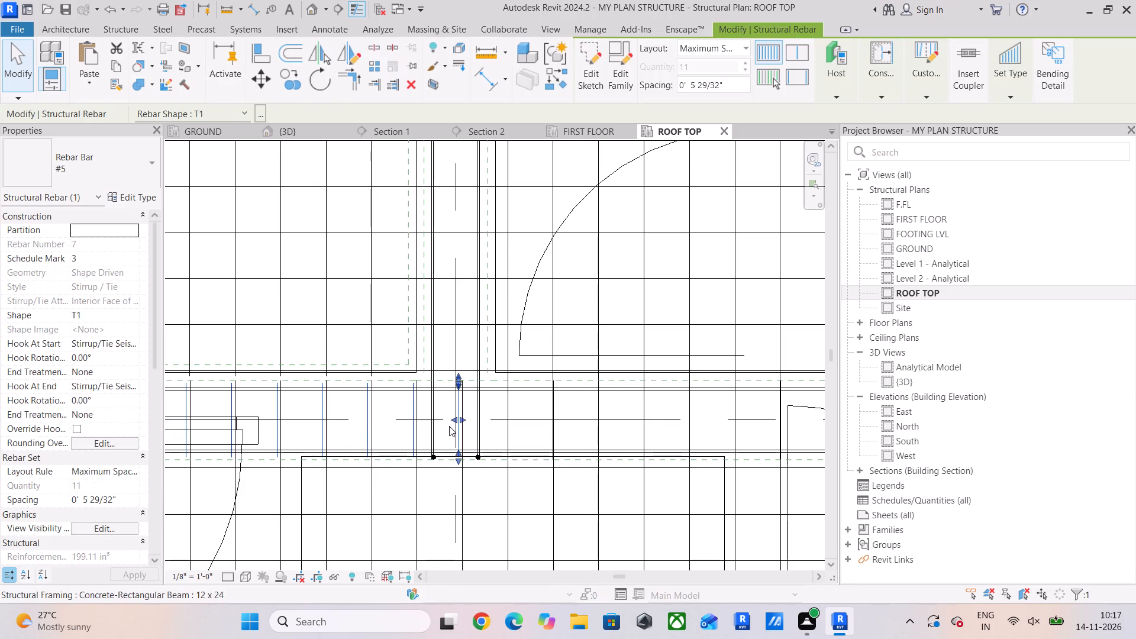
drag(456, 421, 384, 431)
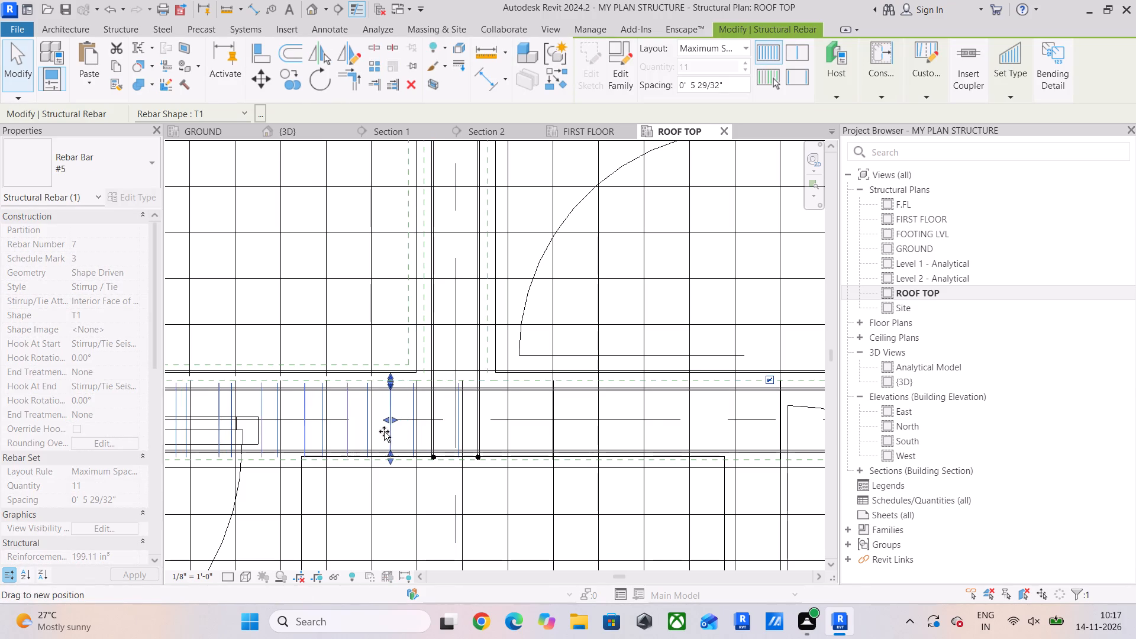
drag(384, 431, 376, 431)
scroll(360, 388, up, 5)
click(358, 408)
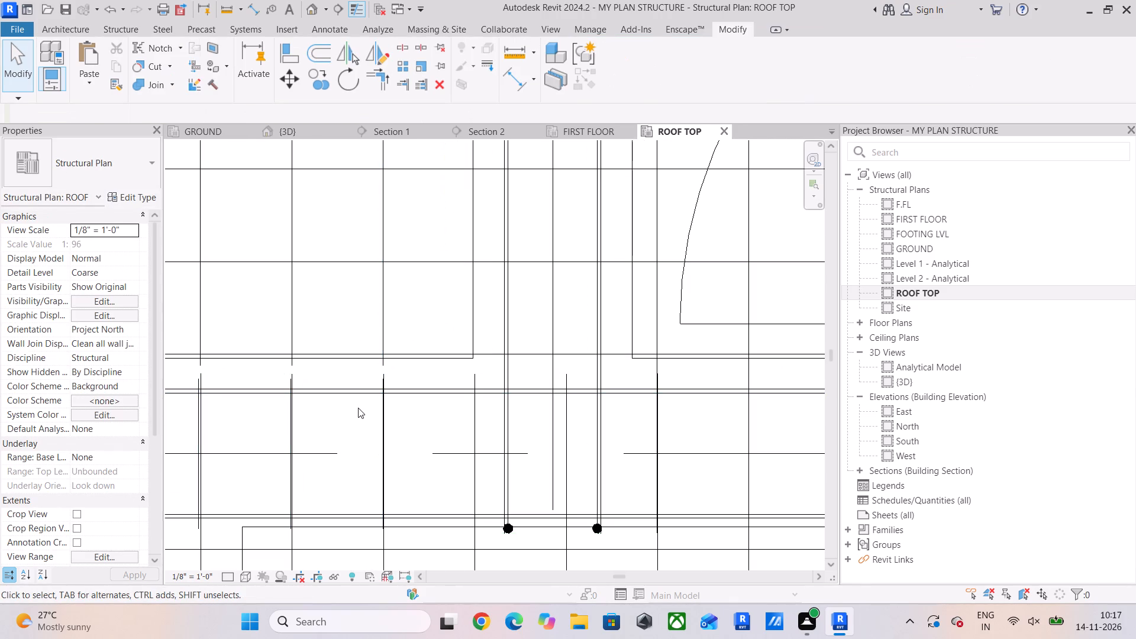
scroll(358, 408, down, 9)
click(369, 420)
scroll(330, 418, down, 4)
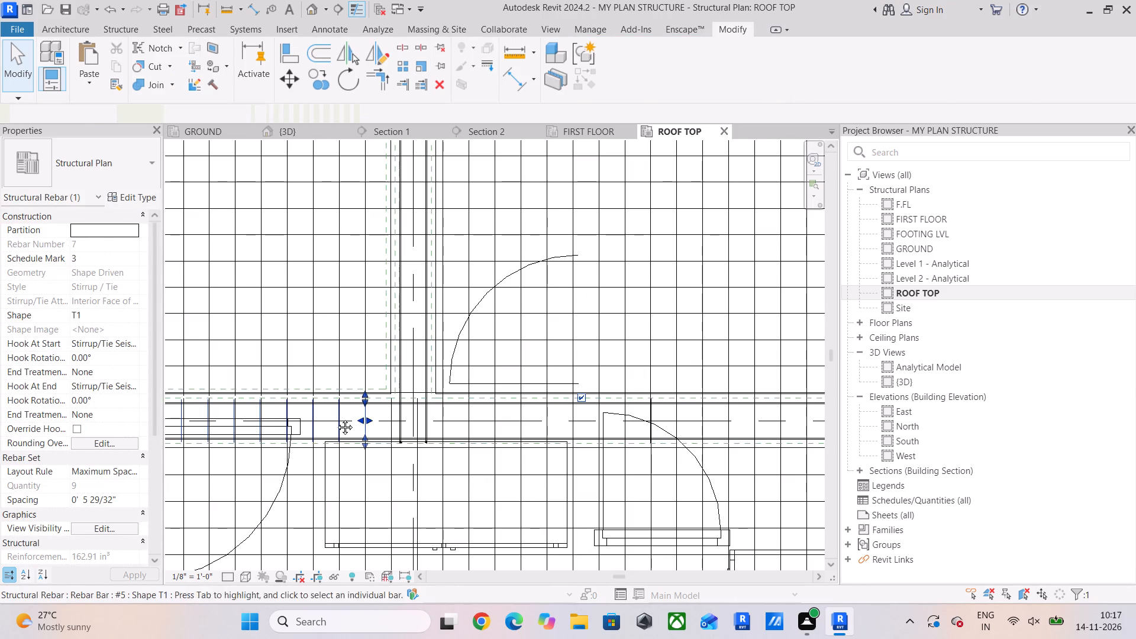
middle_drag(336, 418, 757, 435)
scroll(673, 428, up, 10)
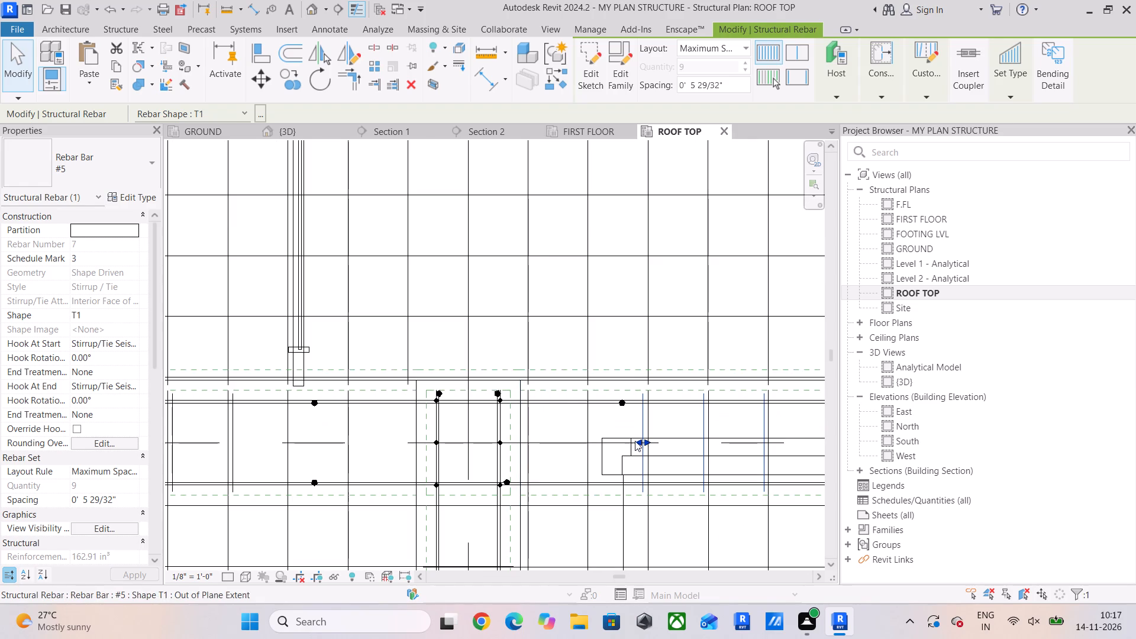
drag(635, 441, 590, 452)
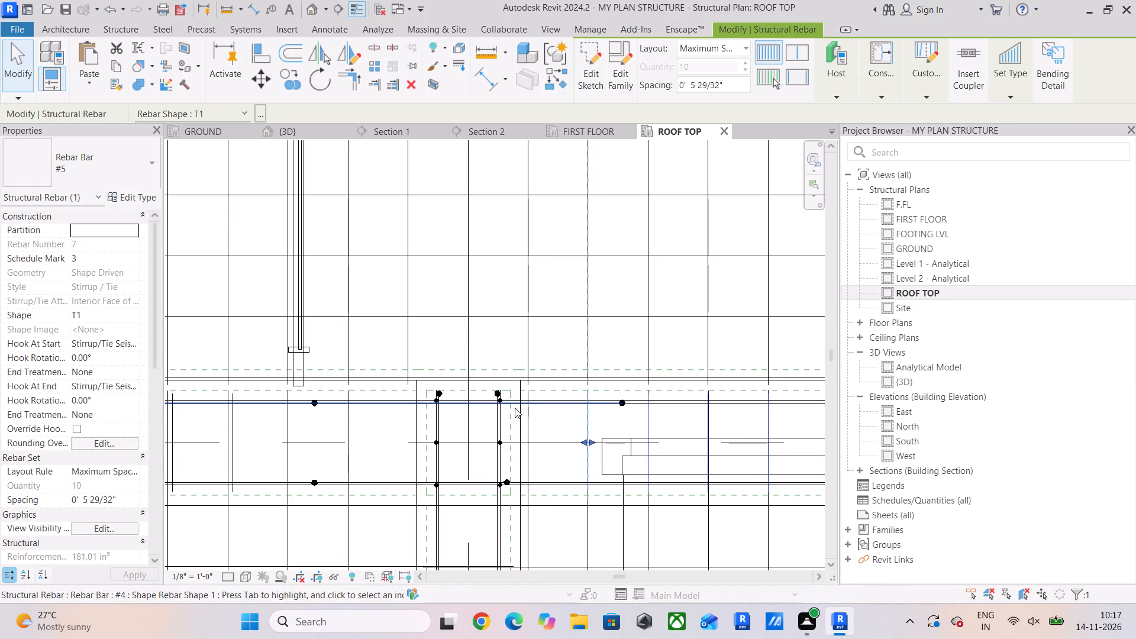
Move the lower #5 bar end left of that column to the column's left side and align the upper bar end with it.
click(319, 467)
scroll(312, 481, up, 4)
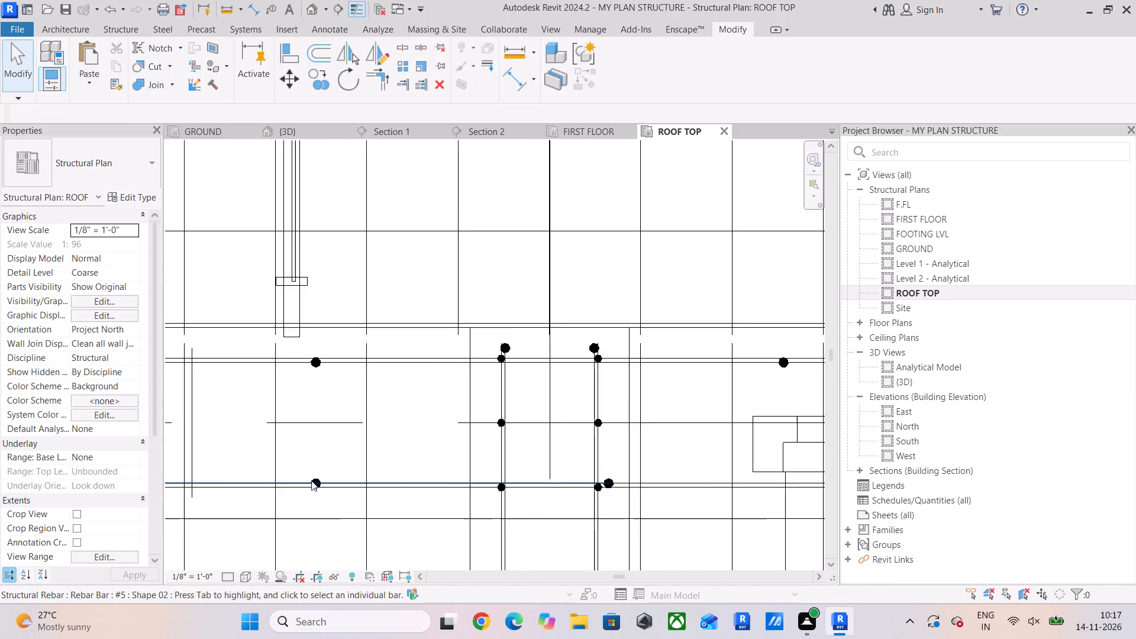
scroll(311, 480, up, 1)
click(317, 480)
click(320, 445)
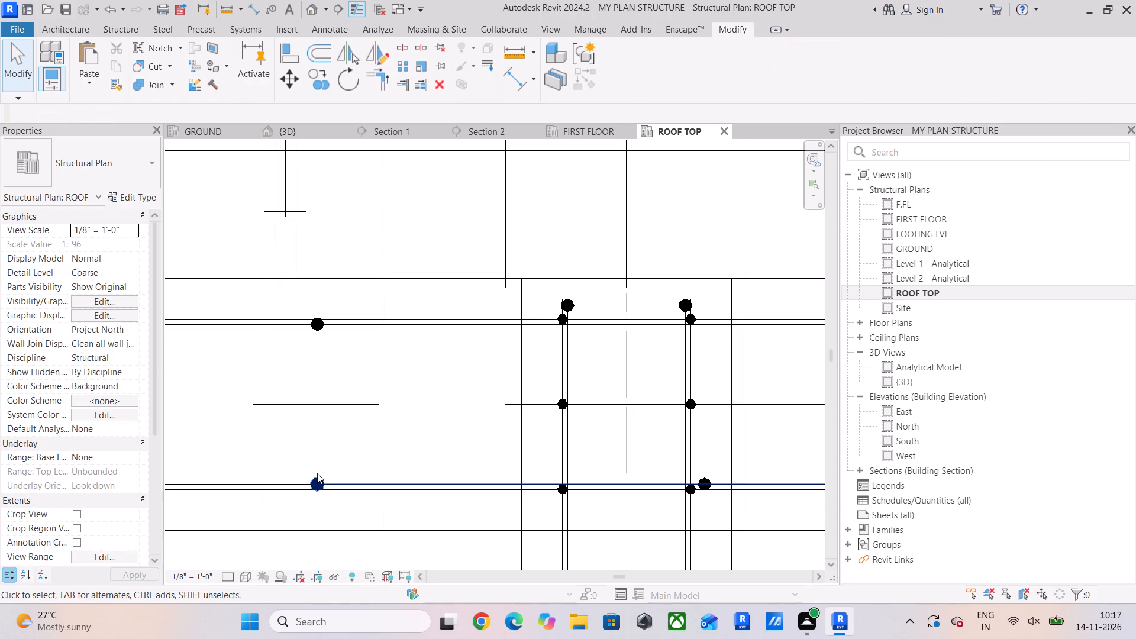
click(317, 473)
drag(318, 483, 537, 511)
click(269, 47)
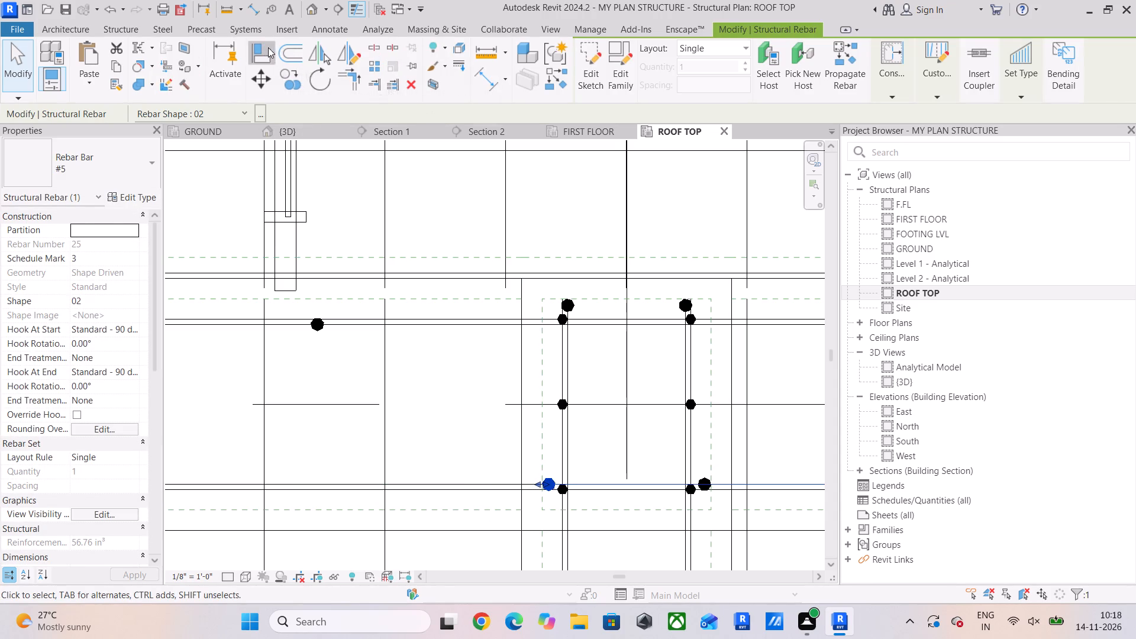
click(540, 476)
click(311, 330)
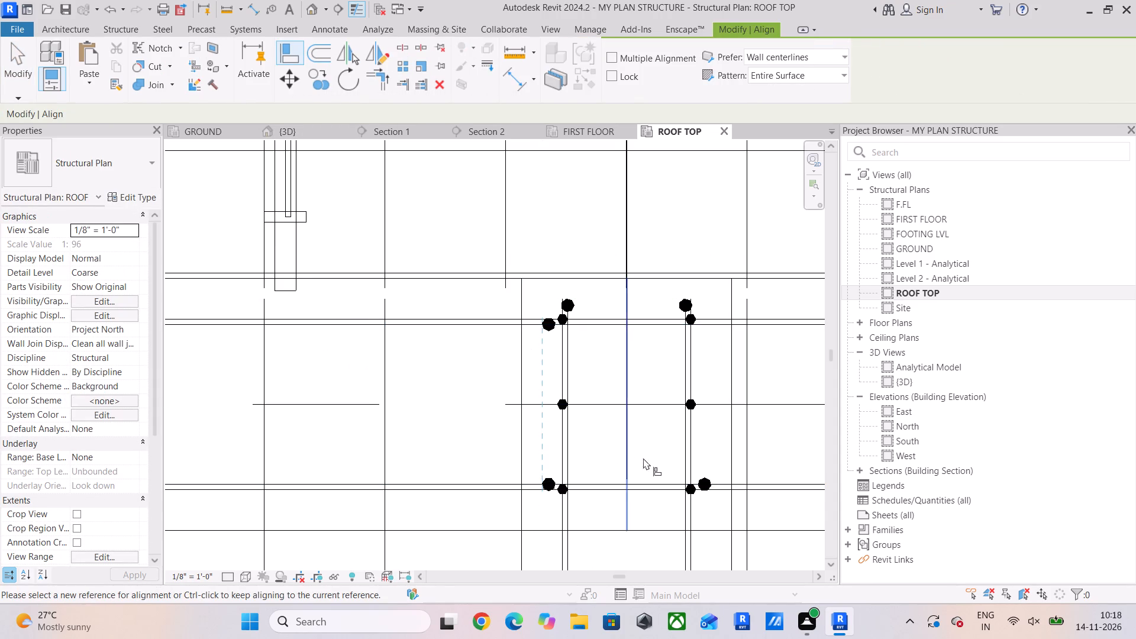
Align the upper #5 bar end right of the column with the lower bar end on the column's right side.
middle_drag(672, 456, 510, 457)
click(549, 494)
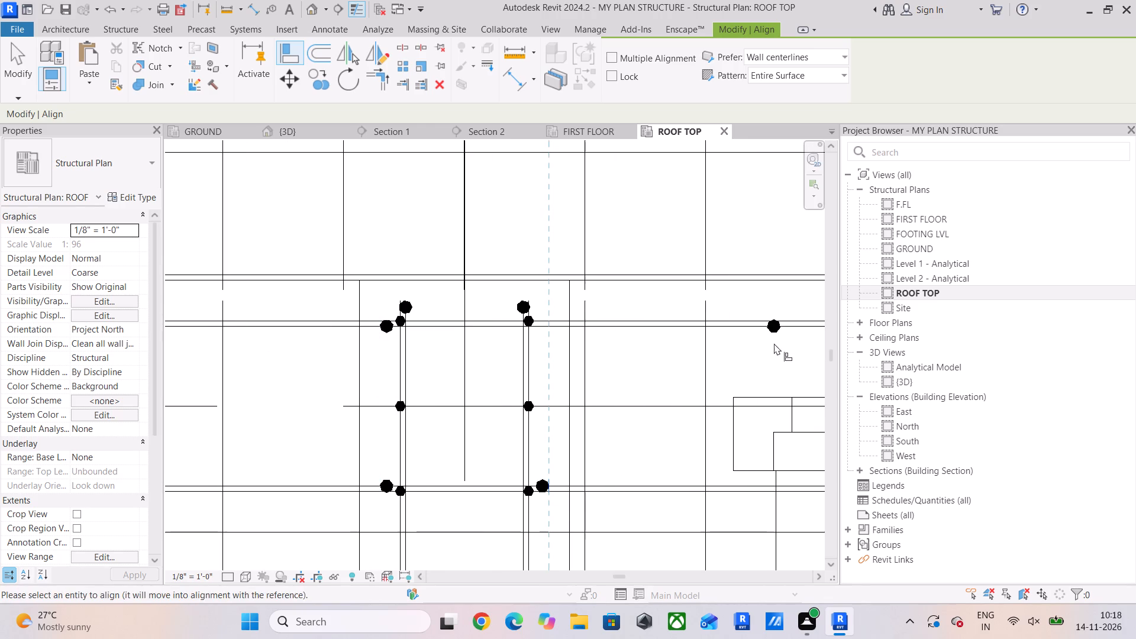
click(784, 335)
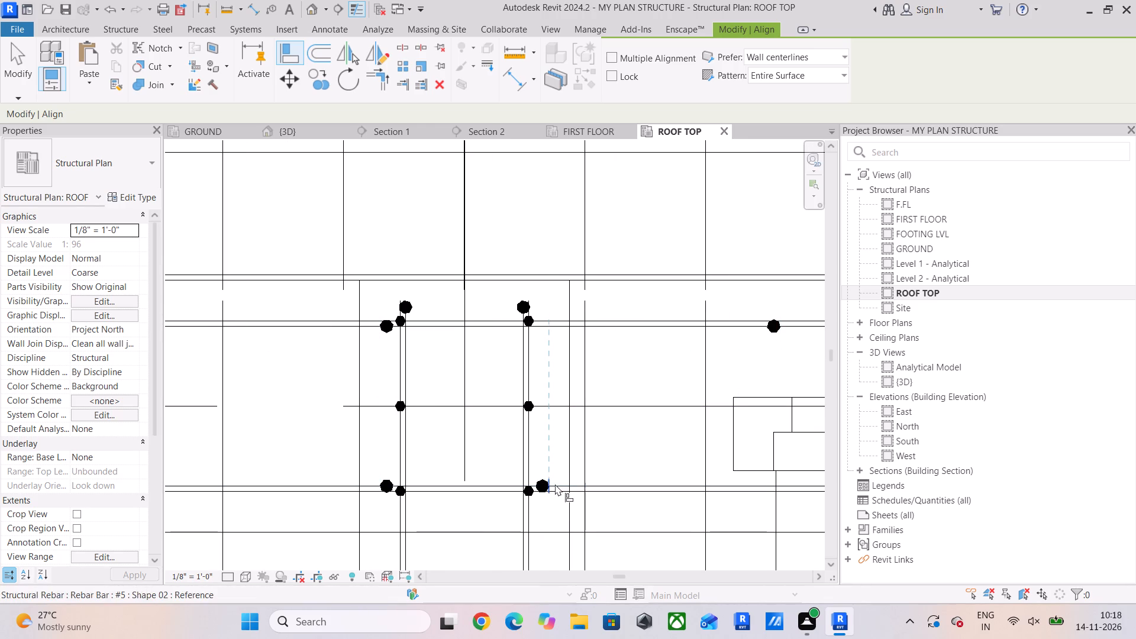
drag(555, 484, 569, 481)
click(784, 335)
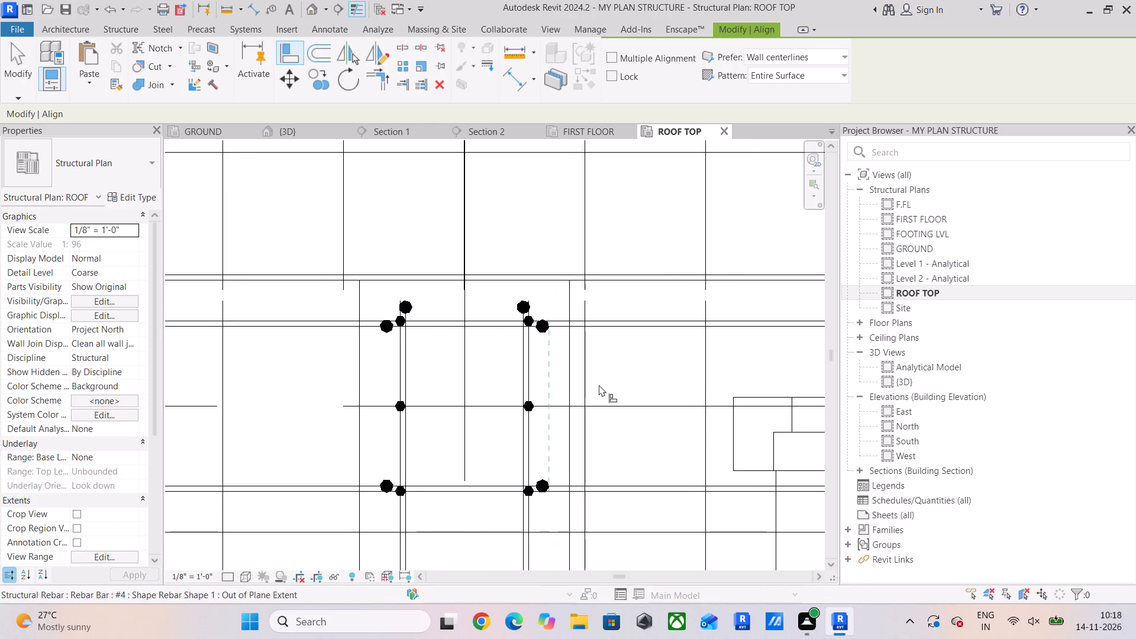
scroll(599, 385, up, 1)
scroll(599, 385, down, 4)
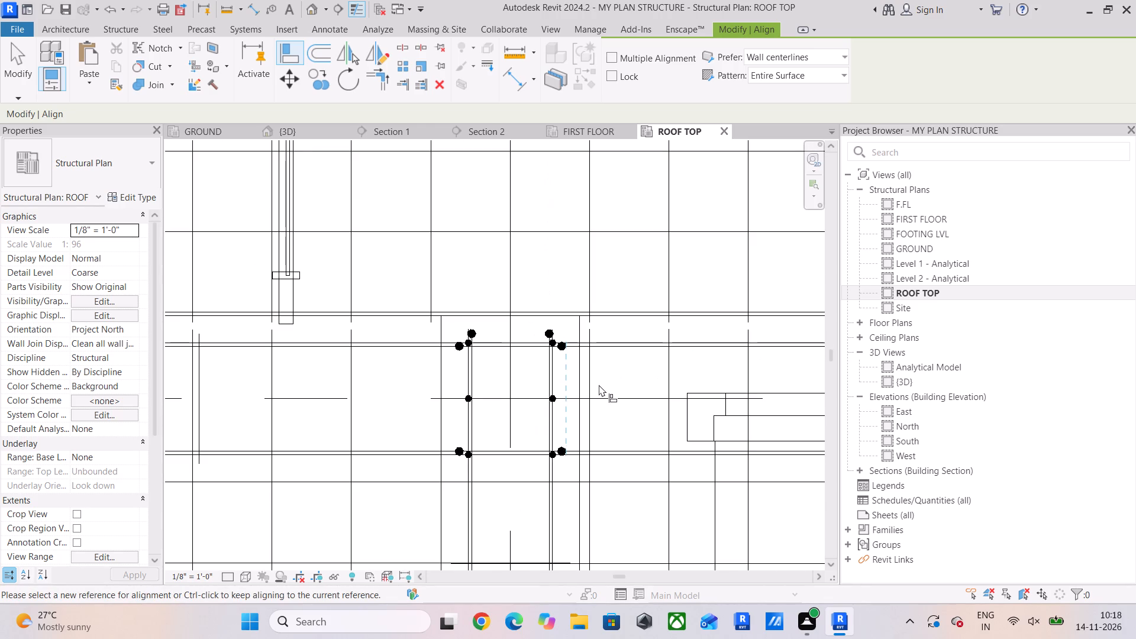
scroll(596, 396, down, 3)
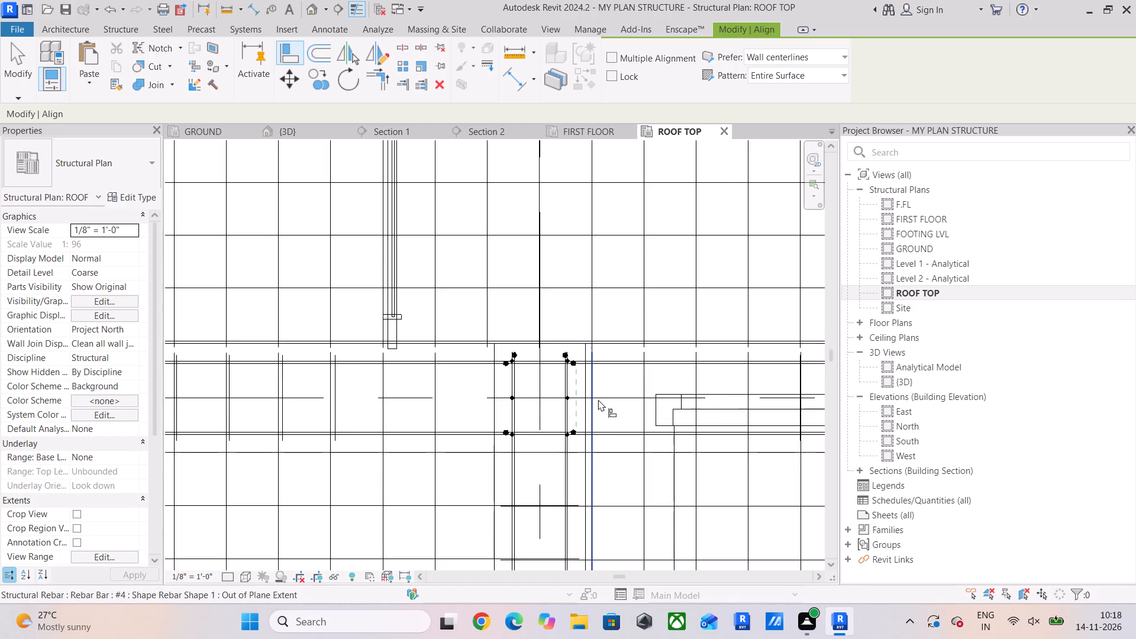
middle_drag(598, 399, 502, 330)
drag(20, 57, 21, 63)
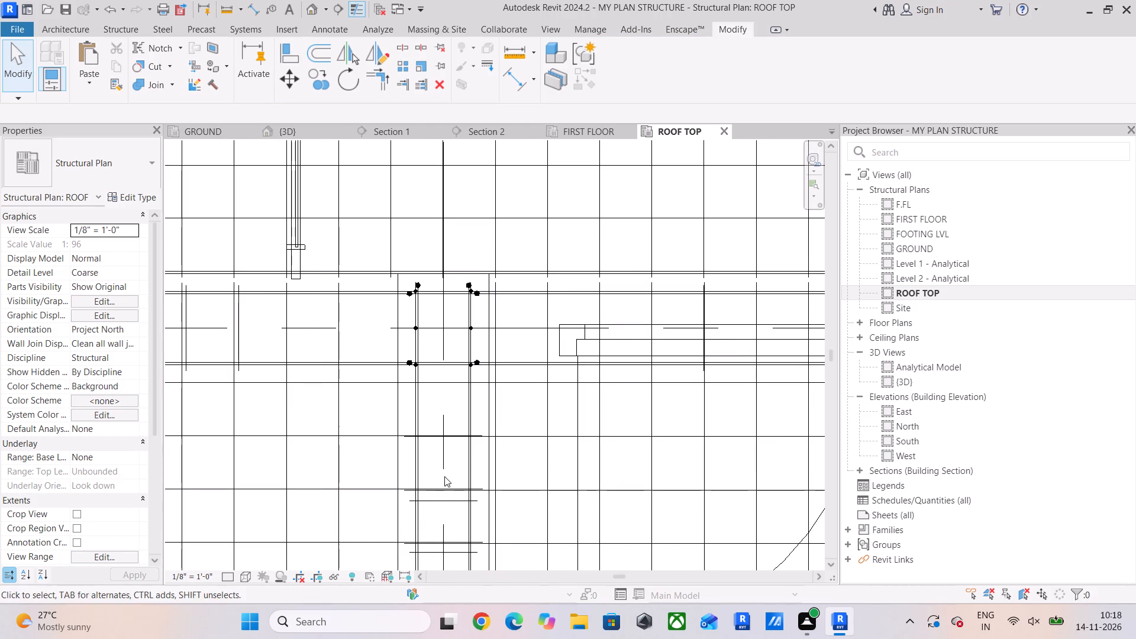
Extend the upper end of the #5 stirrup set in the vertical beam below the column up toward the junction.
click(436, 501)
scroll(466, 459, down, 3)
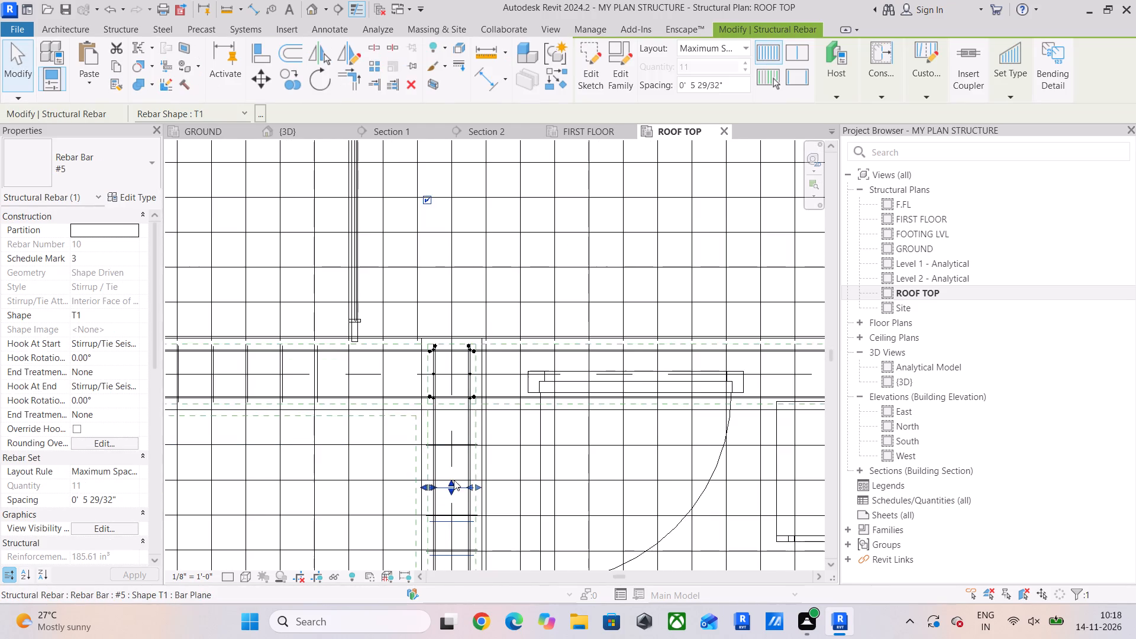
scroll(446, 477, up, 8)
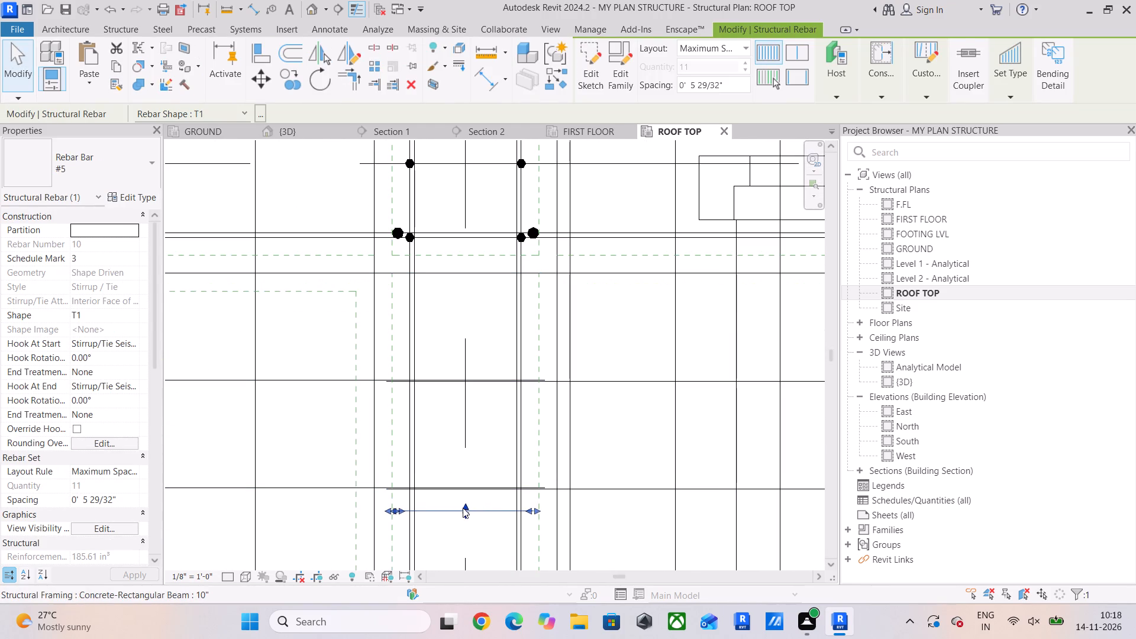
drag(463, 506, 480, 385)
scroll(502, 431, down, 4)
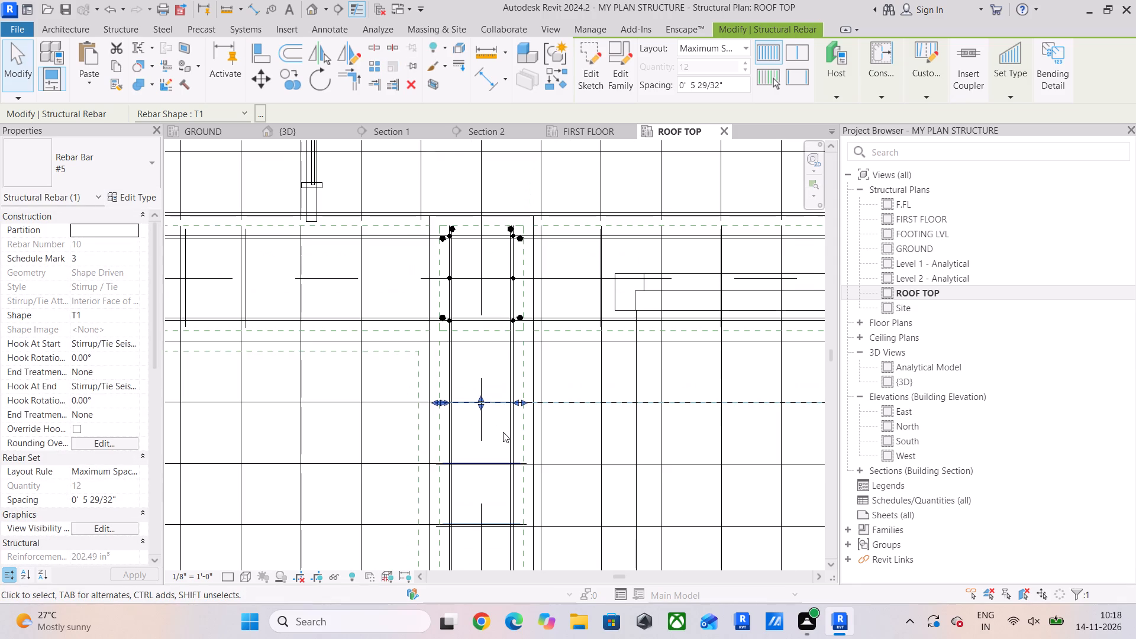
Nudge the lower end of the #4 slab bar set right of the vertical beam slightly up, above the lower horizontal beam.
scroll(521, 482, down, 5)
middle_drag(524, 485, 505, 315)
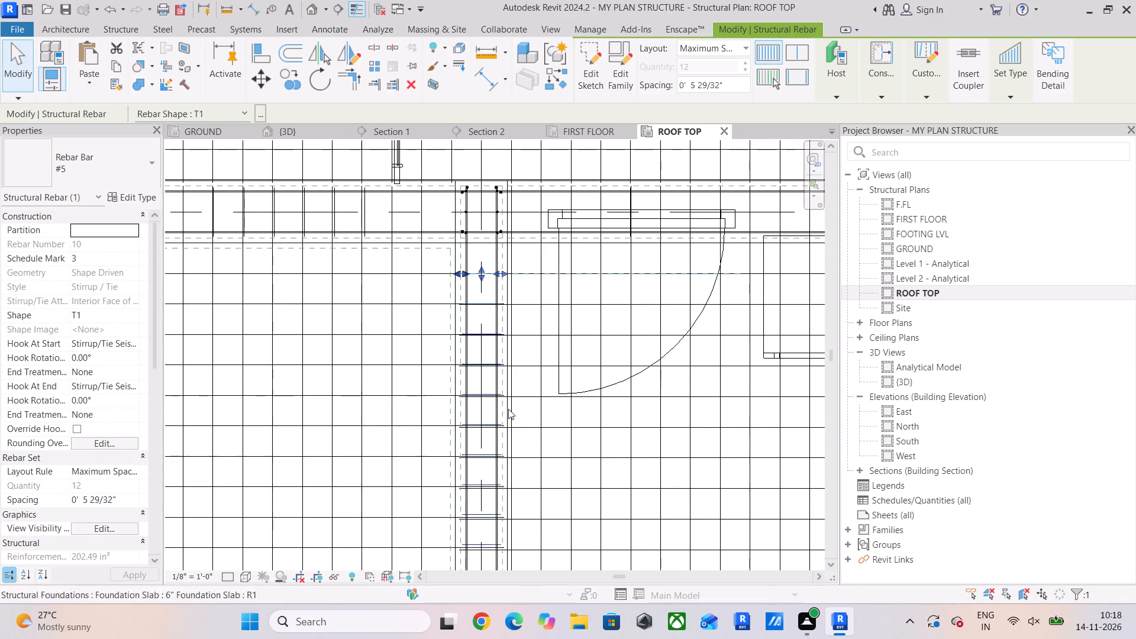
middle_drag(512, 443, 506, 277)
scroll(446, 451, up, 3)
middle_drag(446, 451, 433, 341)
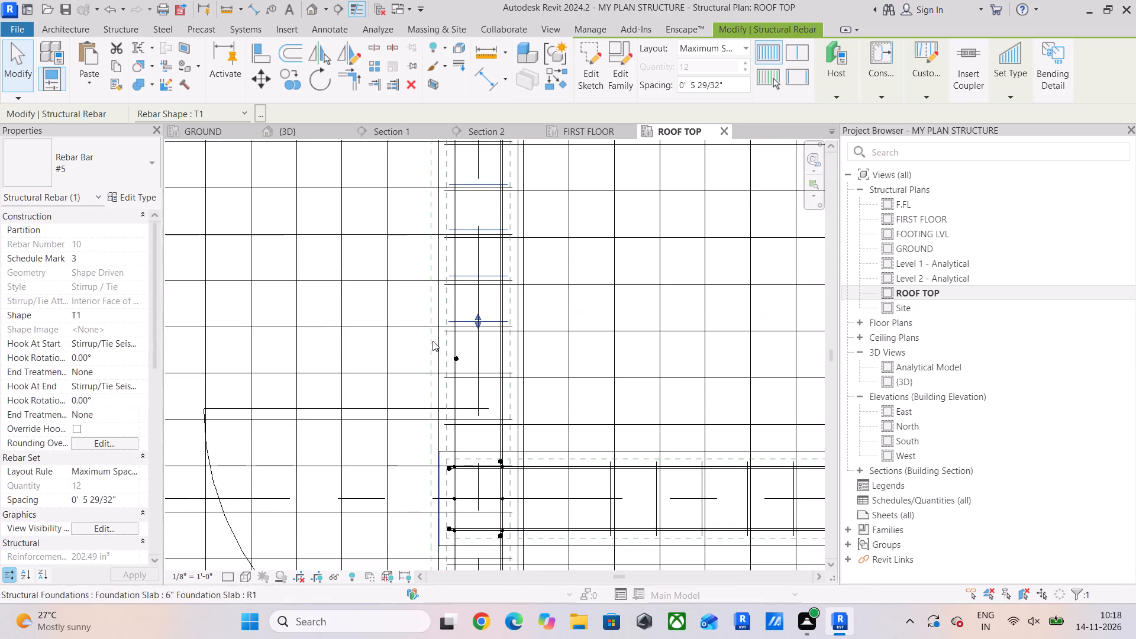
scroll(482, 377, up, 3)
click(480, 441)
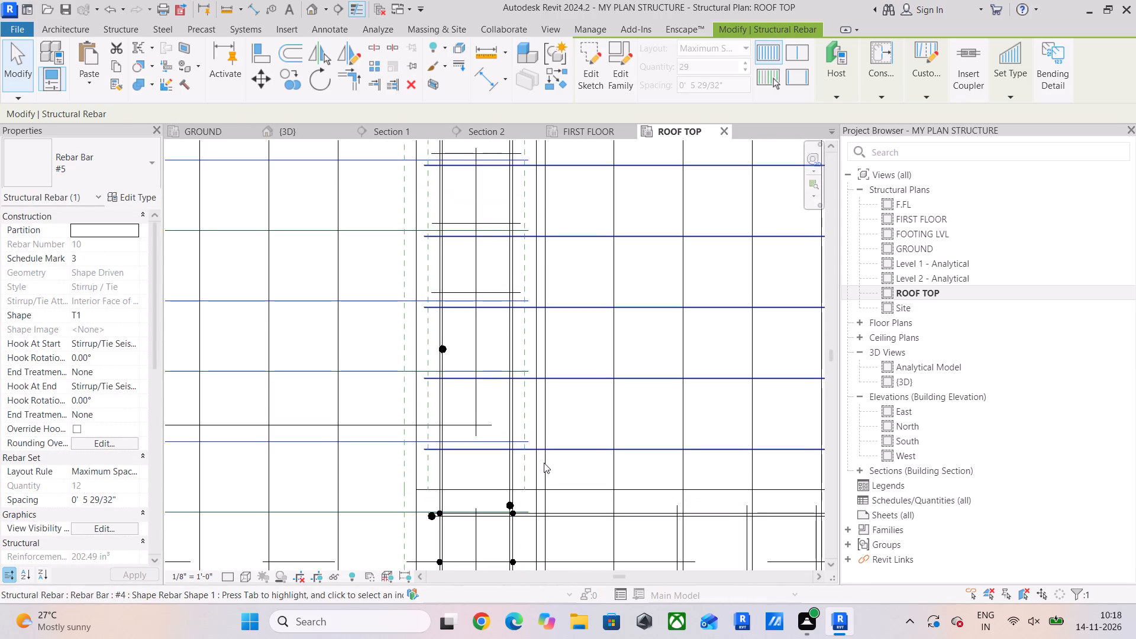
click(559, 453)
scroll(661, 453, down, 4)
middle_drag(670, 454, 328, 411)
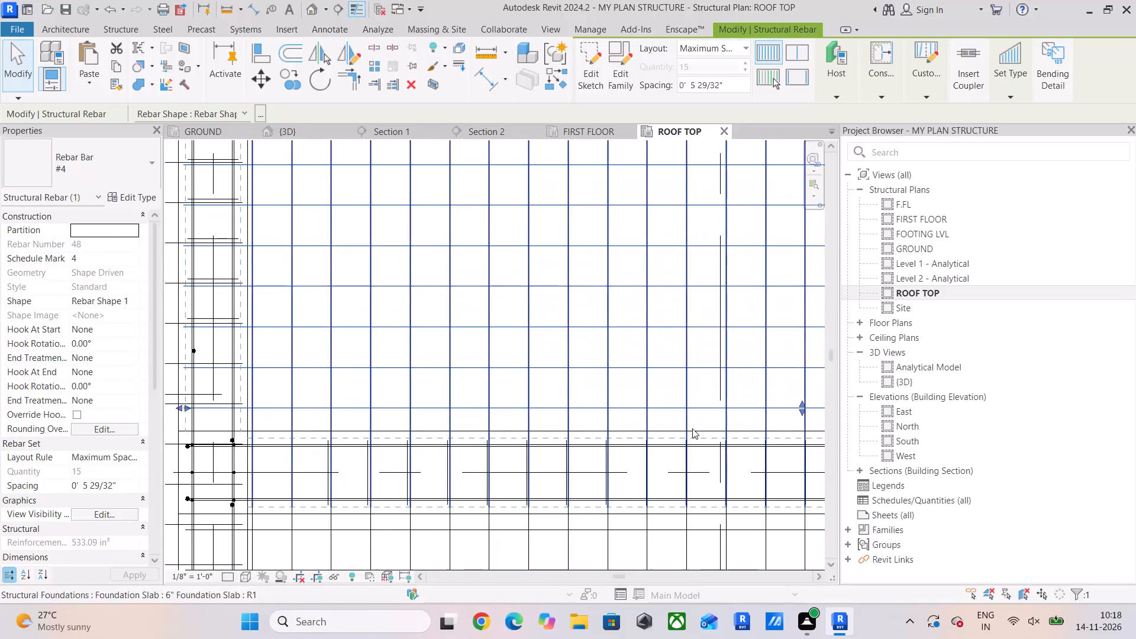
click(802, 406)
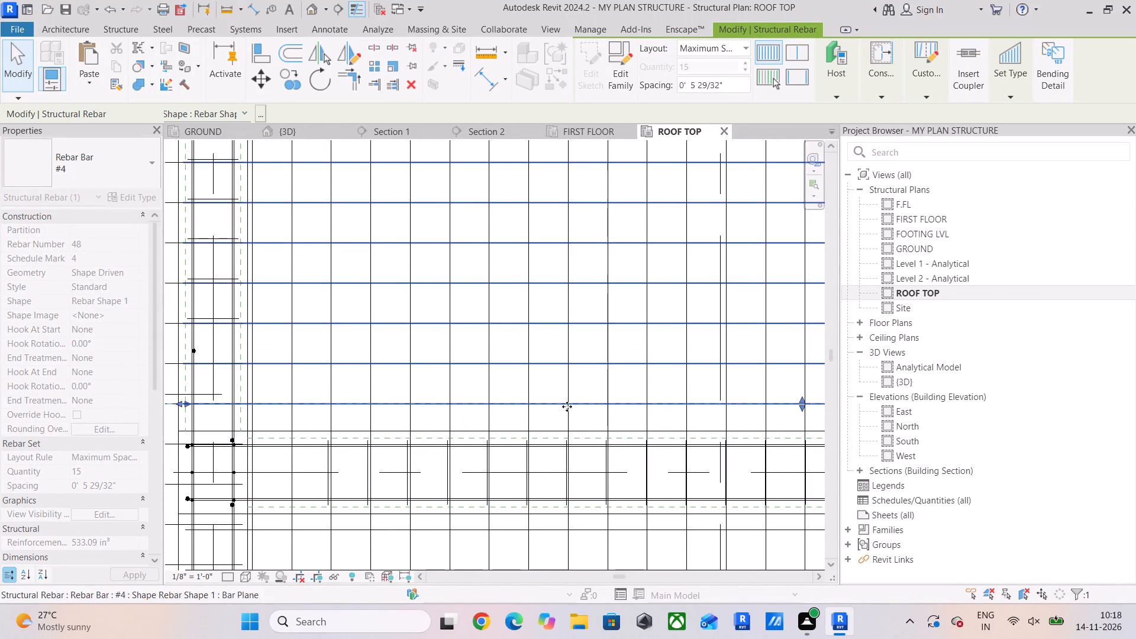
Extend the lower end of the vertical beam's #5 stirrup set down to the last slab bar above the lower column.
middle_drag(415, 406, 666, 411)
scroll(452, 404, up, 4)
drag(483, 451, 485, 445)
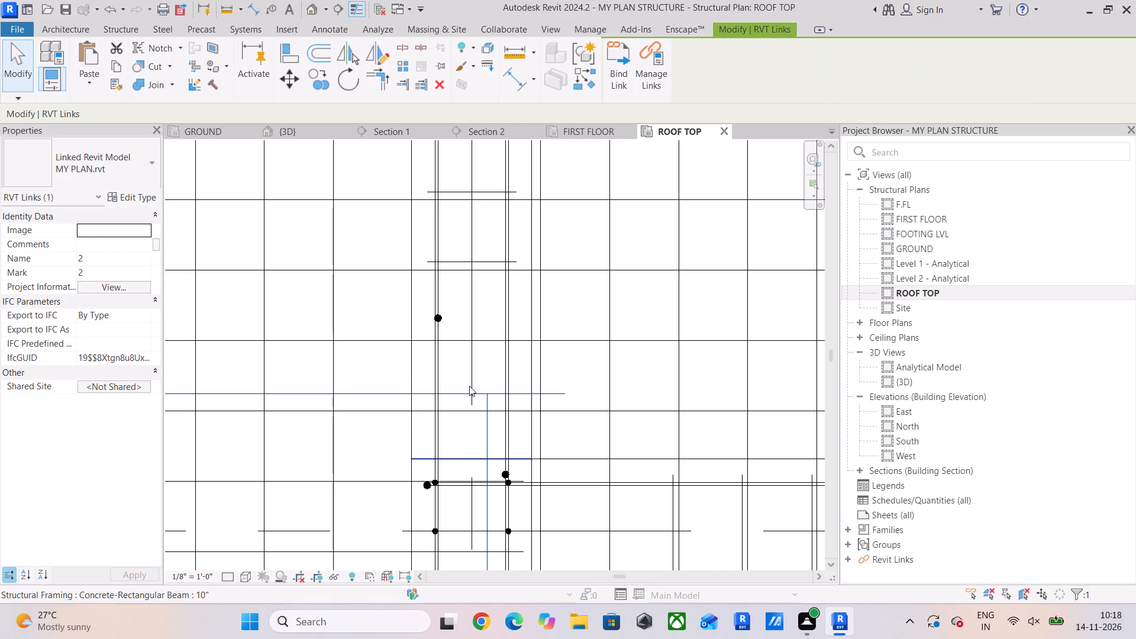
click(492, 267)
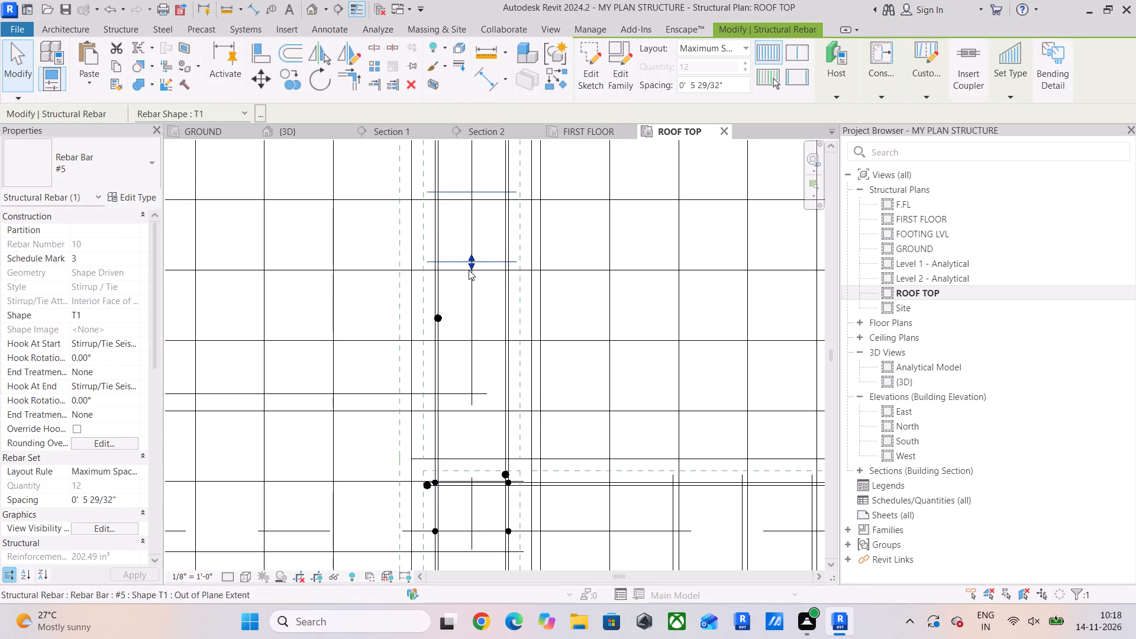
drag(470, 269, 470, 461)
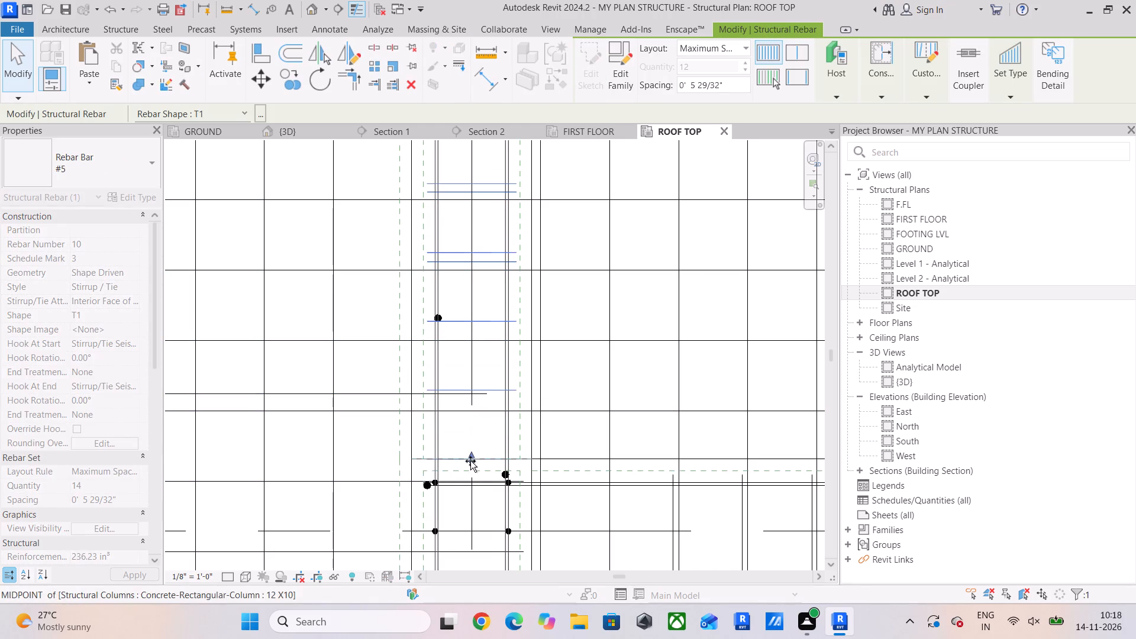
drag(470, 461, 480, 416)
click(490, 451)
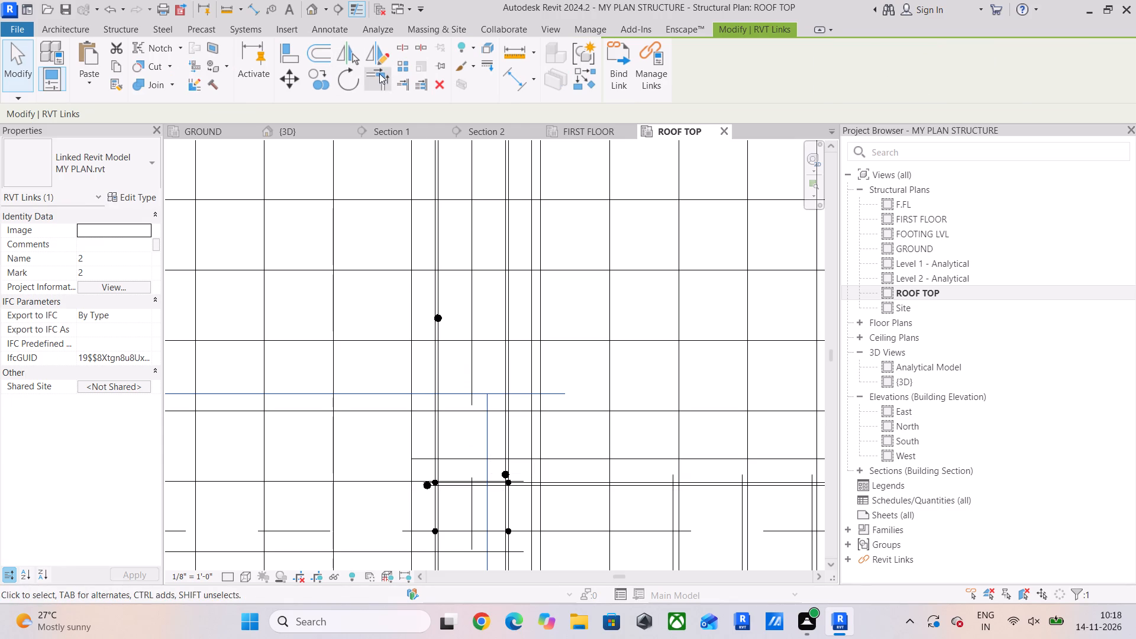
Align the left #5 bar end above the lower column with the right bar end at the column's upper side.
click(289, 58)
scroll(438, 376, up, 3)
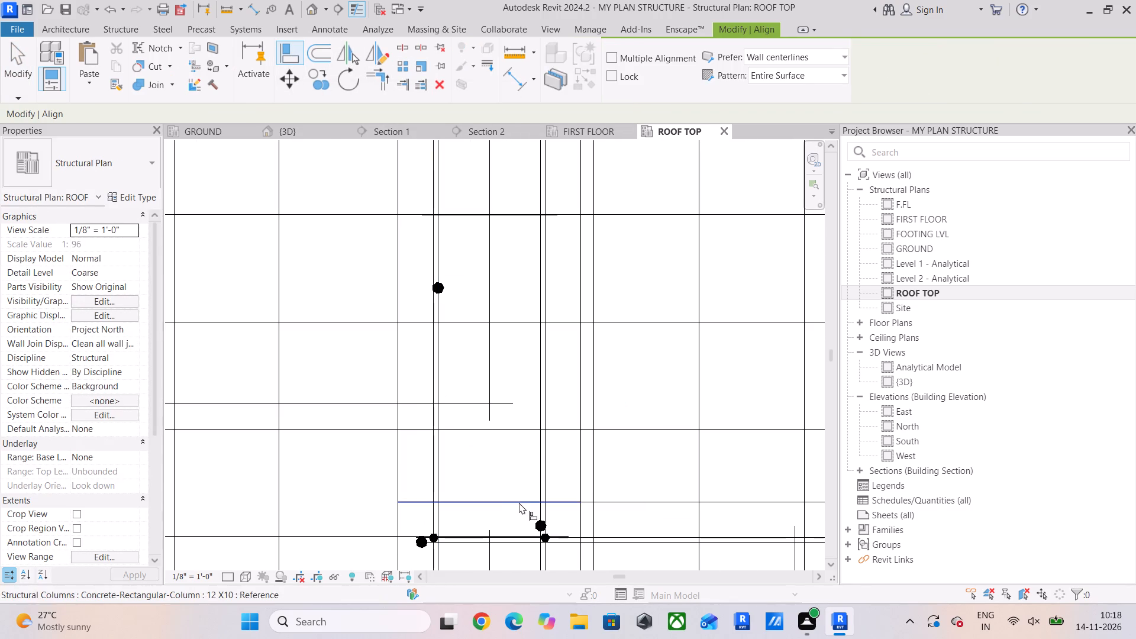
click(531, 517)
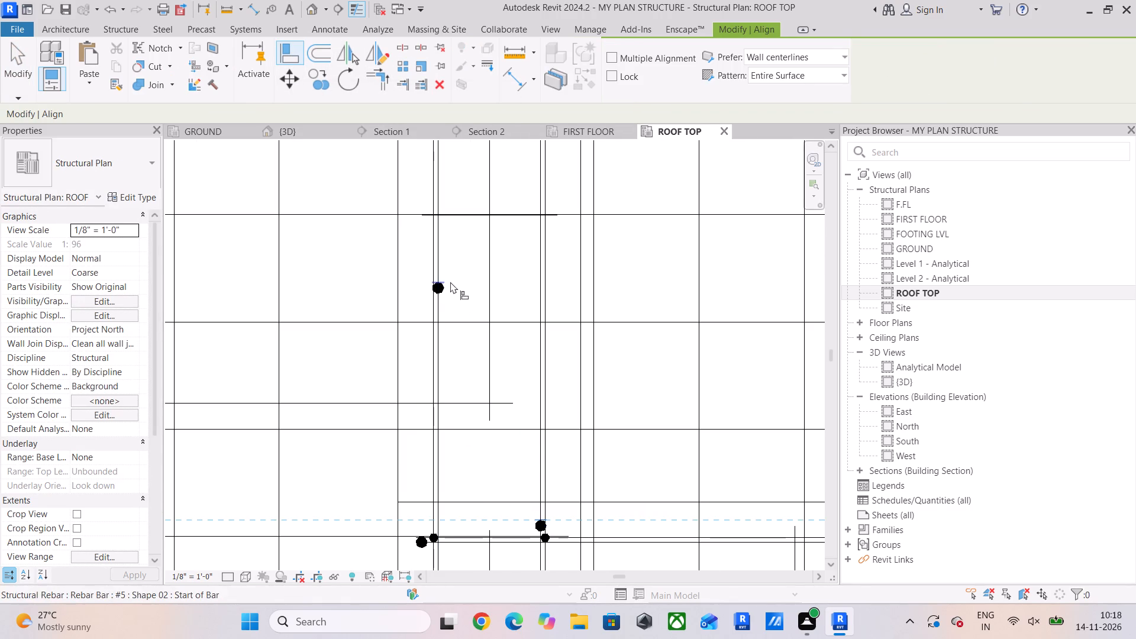
click(450, 282)
Align the left #5 bar end below that column with the right bar end at the column's lower side.
middle_drag(453, 372, 454, 224)
scroll(479, 385, down, 3)
middle_drag(483, 394, 483, 244)
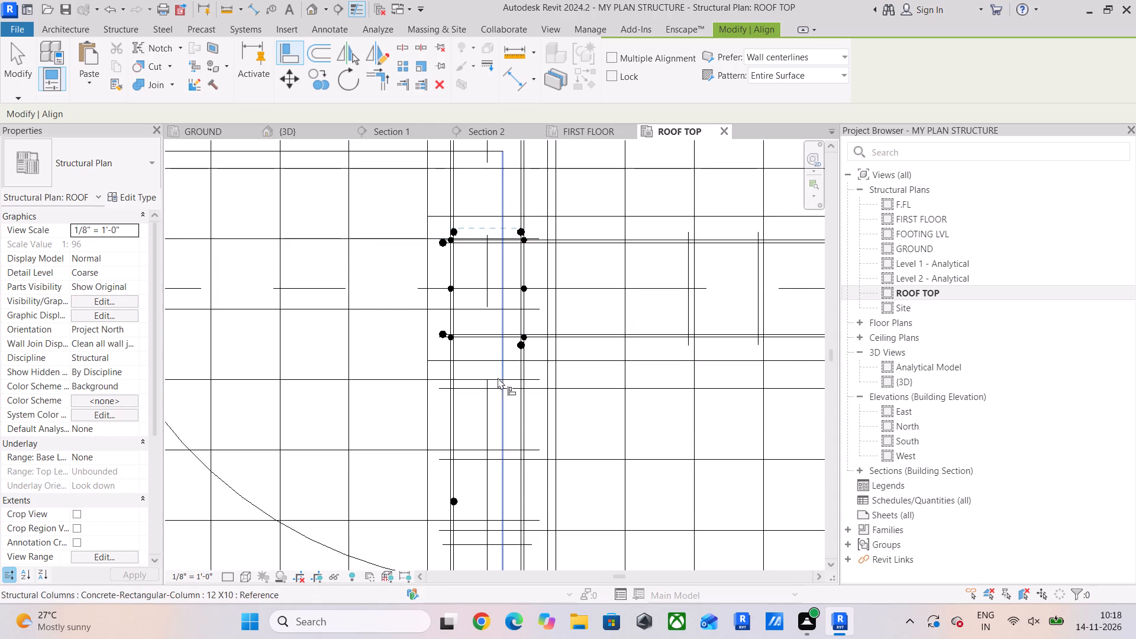
scroll(498, 368, up, 1)
click(518, 346)
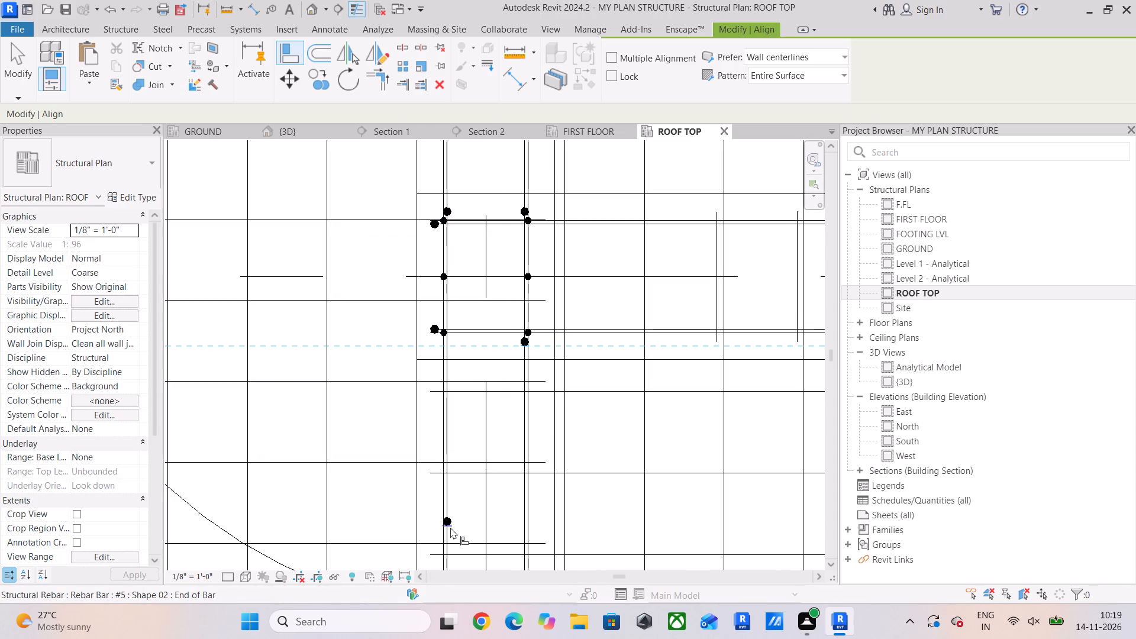
click(456, 527)
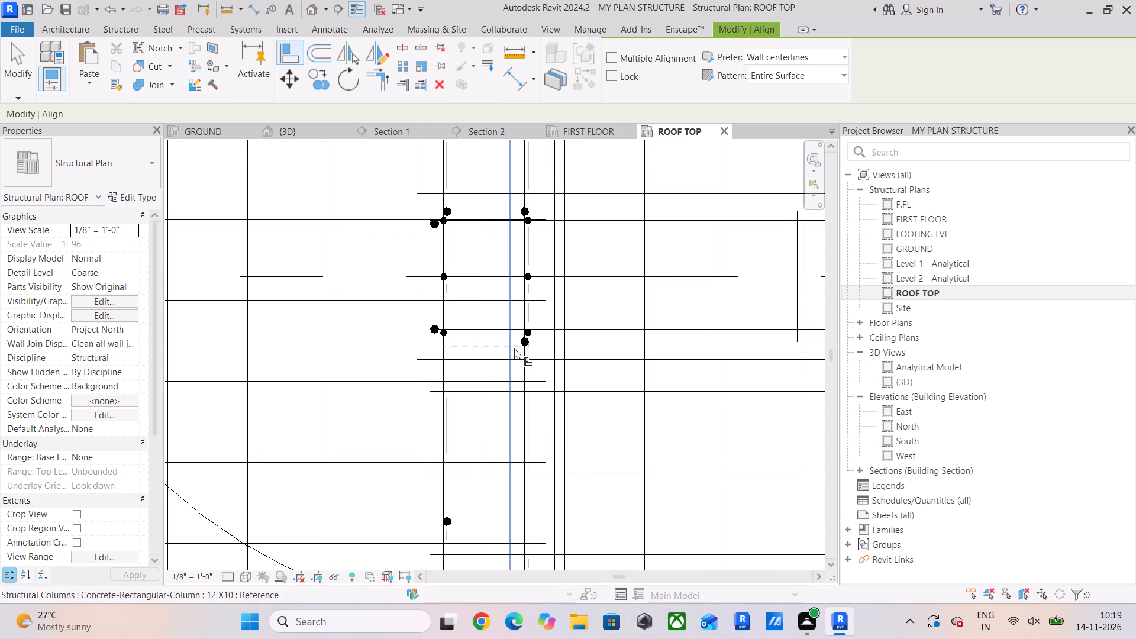
click(517, 346)
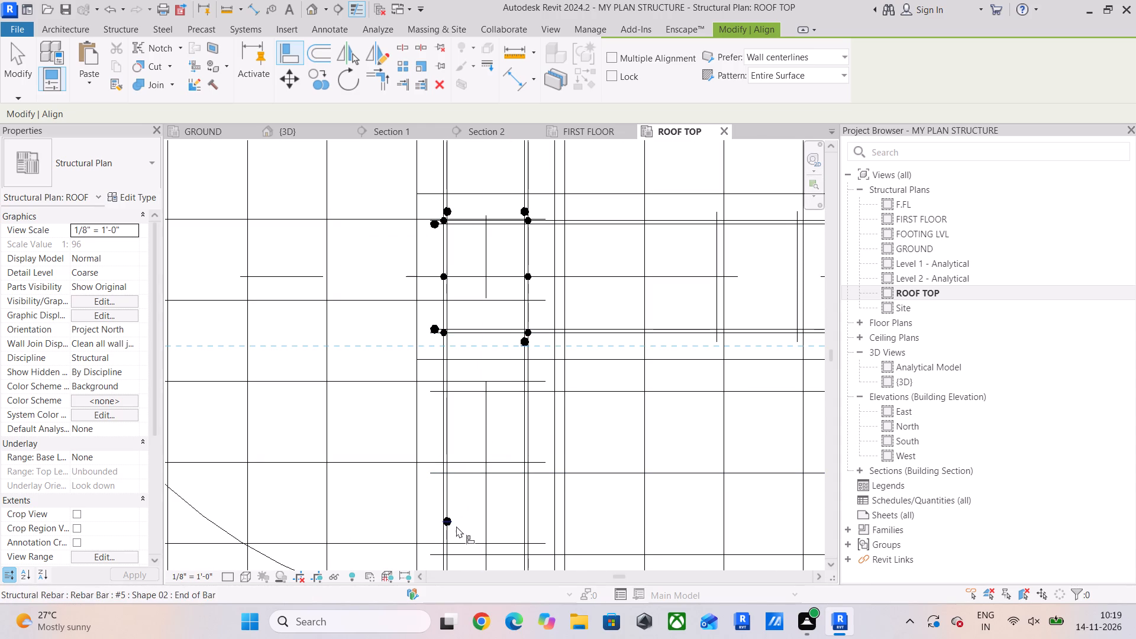
click(456, 526)
scroll(477, 383, down, 3)
middle_drag(477, 383, 456, 417)
scroll(469, 397, down, 3)
middle_drag(518, 403, 517, 402)
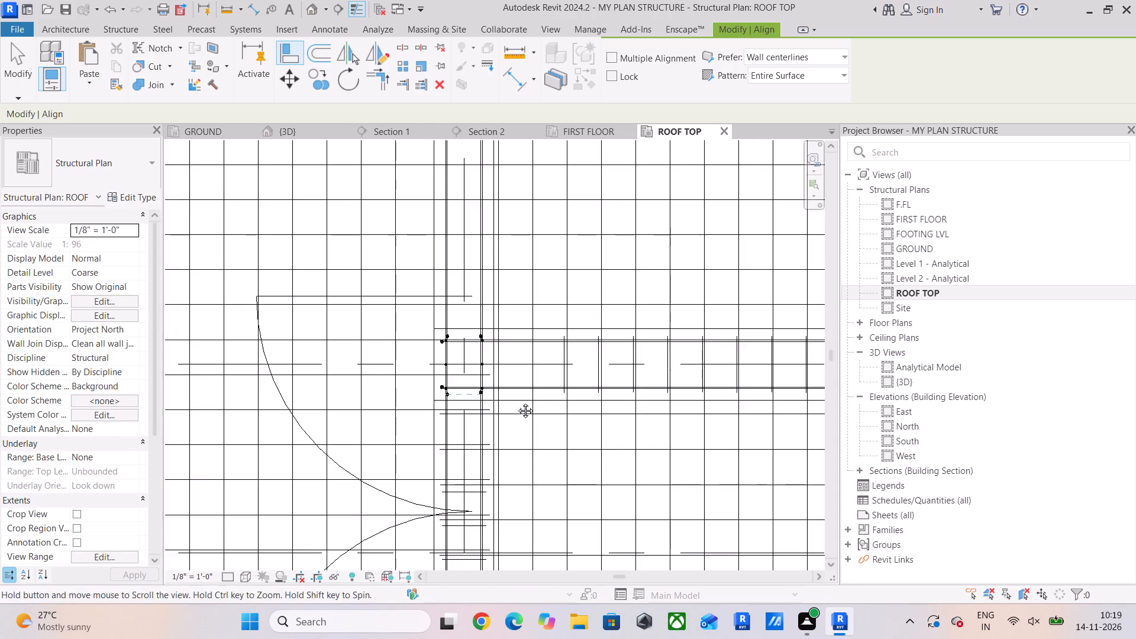
middle_drag(517, 402, 391, 283)
scroll(396, 308, up, 1)
scroll(399, 316, down, 1)
drag(11, 50, 12, 57)
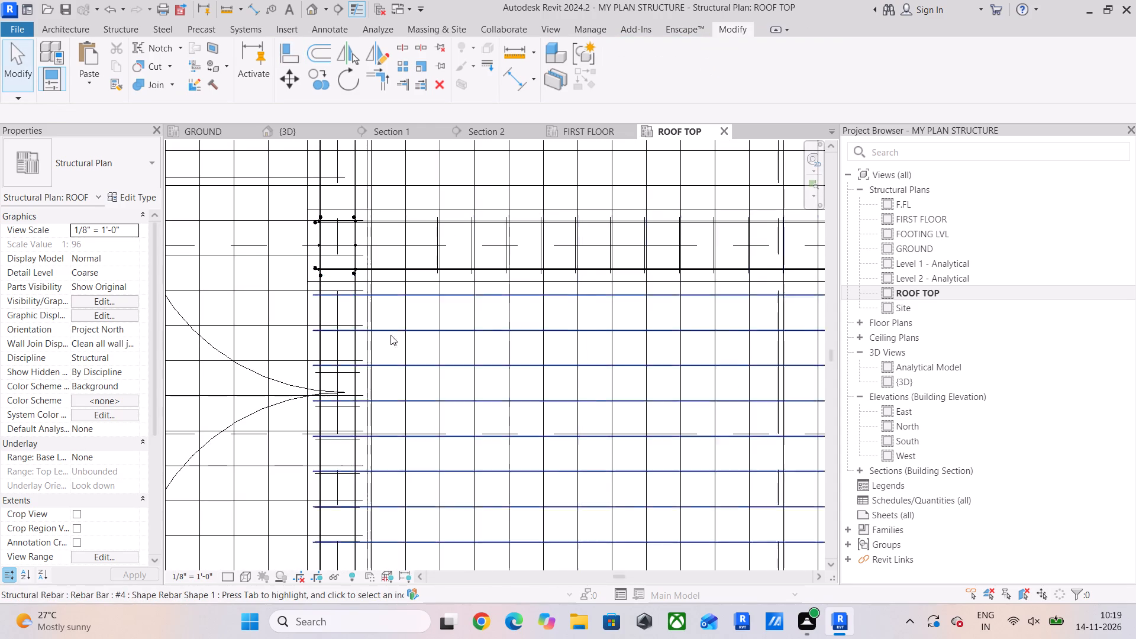
Nudge the upper end of the #4 slab bar set below the horizontal beam slightly down from the beam.
scroll(393, 337, up, 1)
click(383, 327)
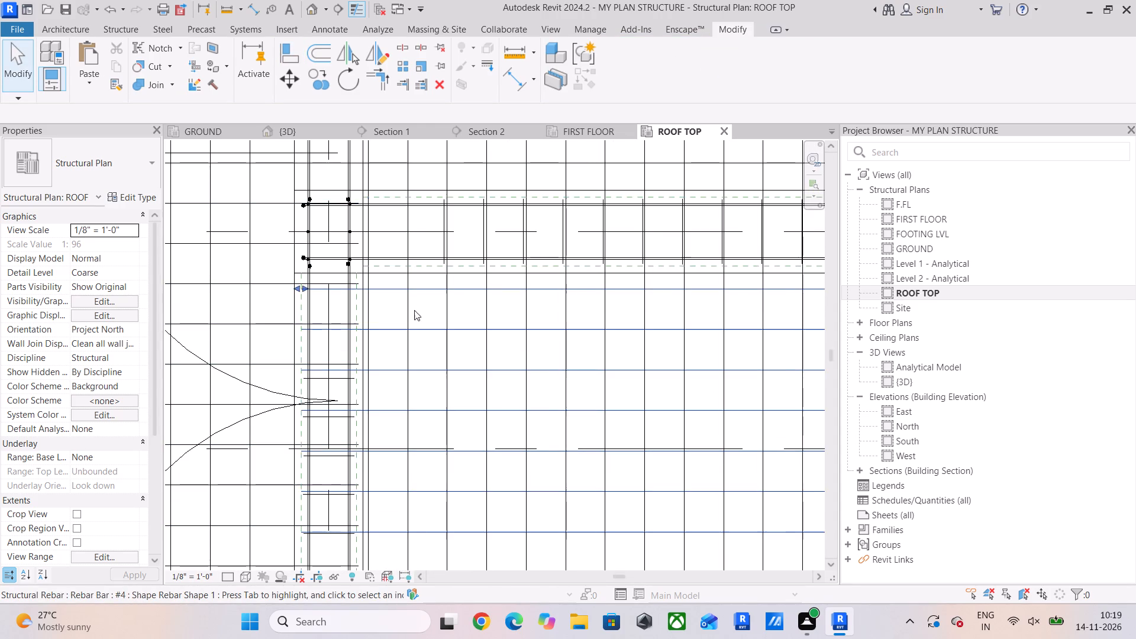
scroll(520, 298, down, 4)
middle_drag(567, 308, 533, 336)
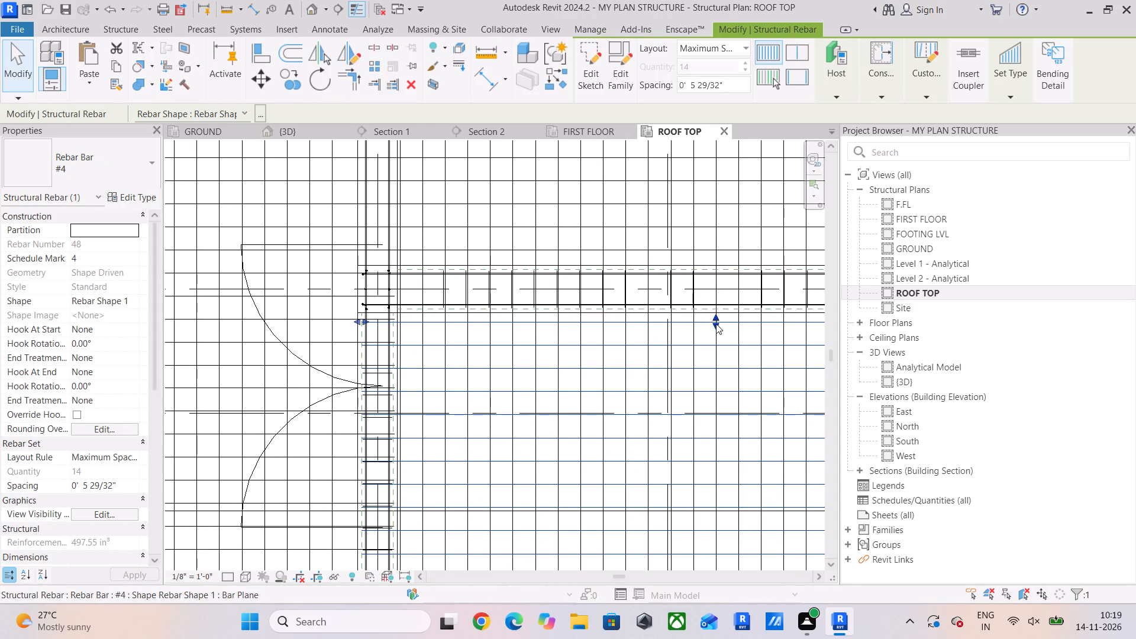
drag(717, 318, 718, 326)
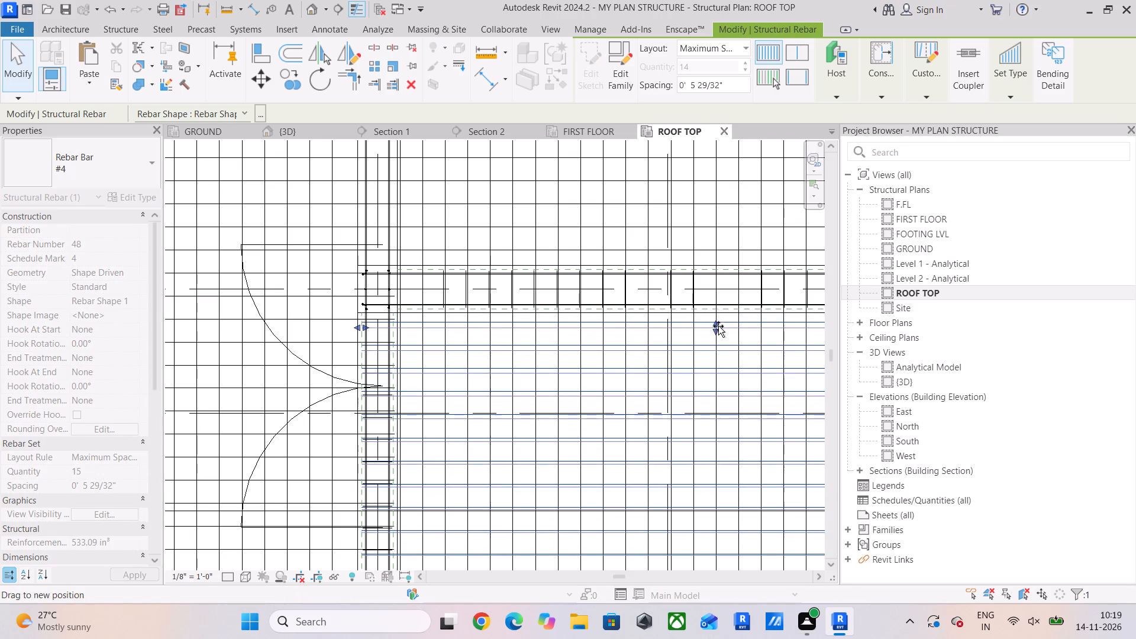
drag(718, 326, 718, 324)
Extend the lower end of the left slab's #4 bar set down to the adjacent slab's last bar above the bottom beam.
middle_drag(613, 396, 509, 217)
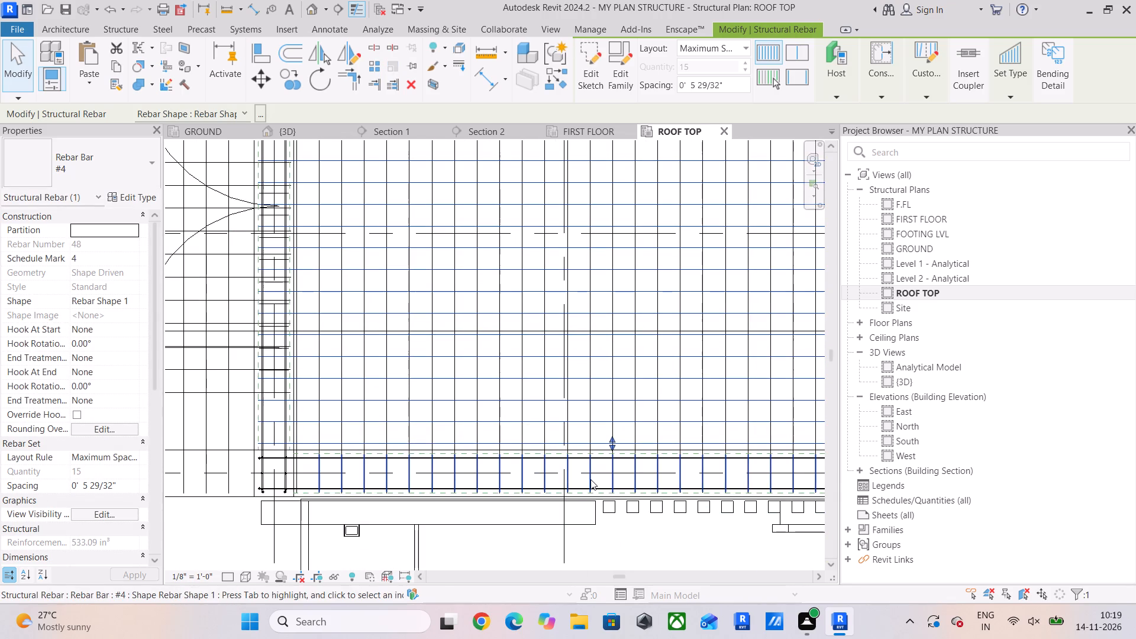
middle_drag(281, 414, 479, 416)
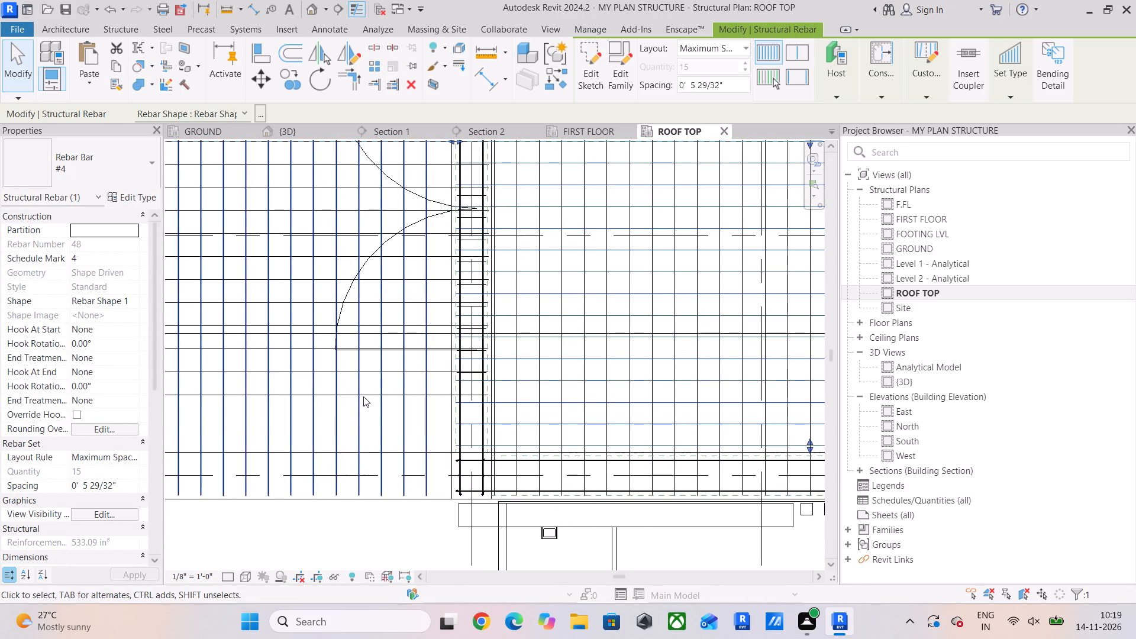
click(363, 396)
scroll(365, 412, down, 4)
middle_drag(382, 415, 506, 424)
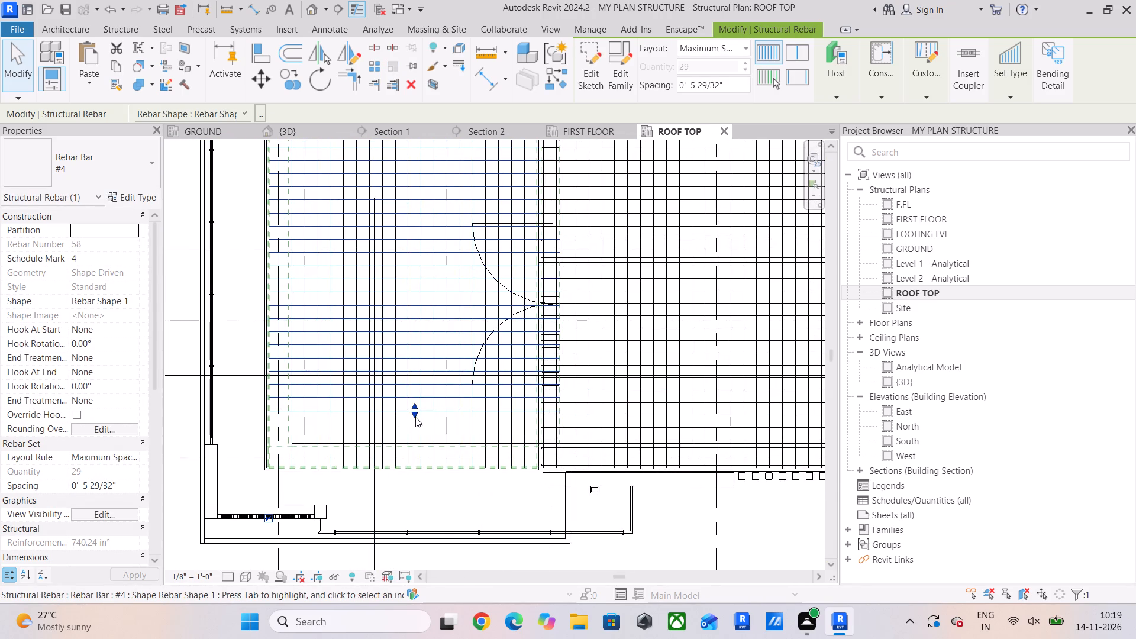
drag(416, 415, 417, 435)
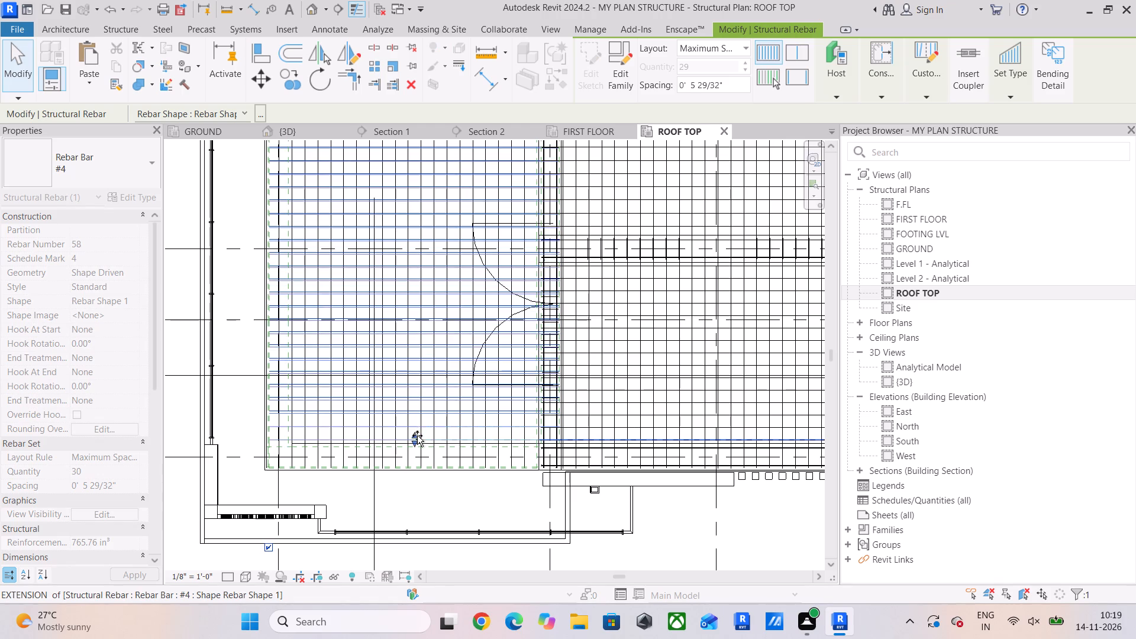
drag(417, 435, 419, 435)
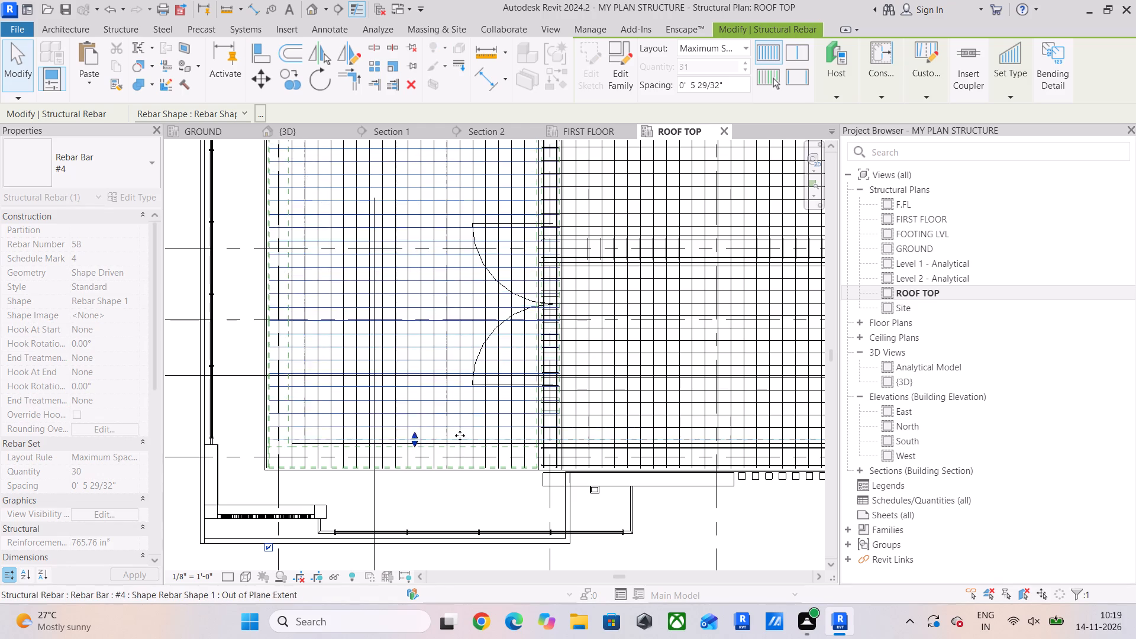
scroll(635, 417, up, 5)
scroll(529, 447, up, 4)
middle_drag(504, 446, 519, 415)
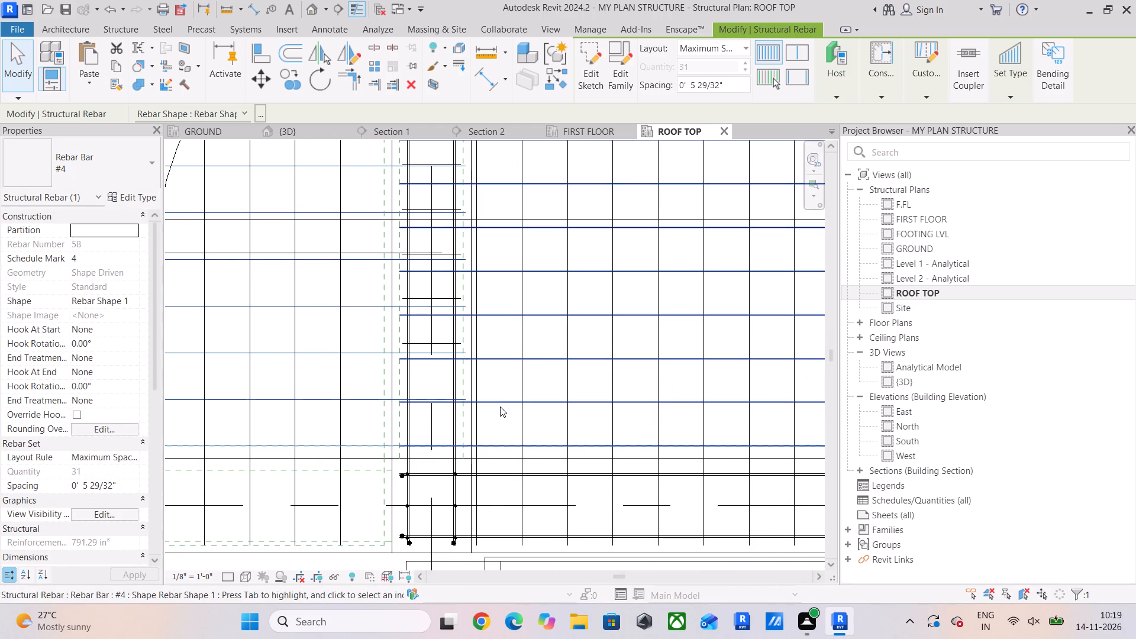
Nudge the upper end of the #4 slab bar set below the next horizontal beam slightly down from the beam.
scroll(500, 406, down, 3)
middle_drag(501, 405, 499, 450)
middle_drag(520, 350, 509, 420)
scroll(510, 411, up, 1)
scroll(509, 308, up, 2)
scroll(509, 308, down, 4)
middle_drag(511, 315, 488, 452)
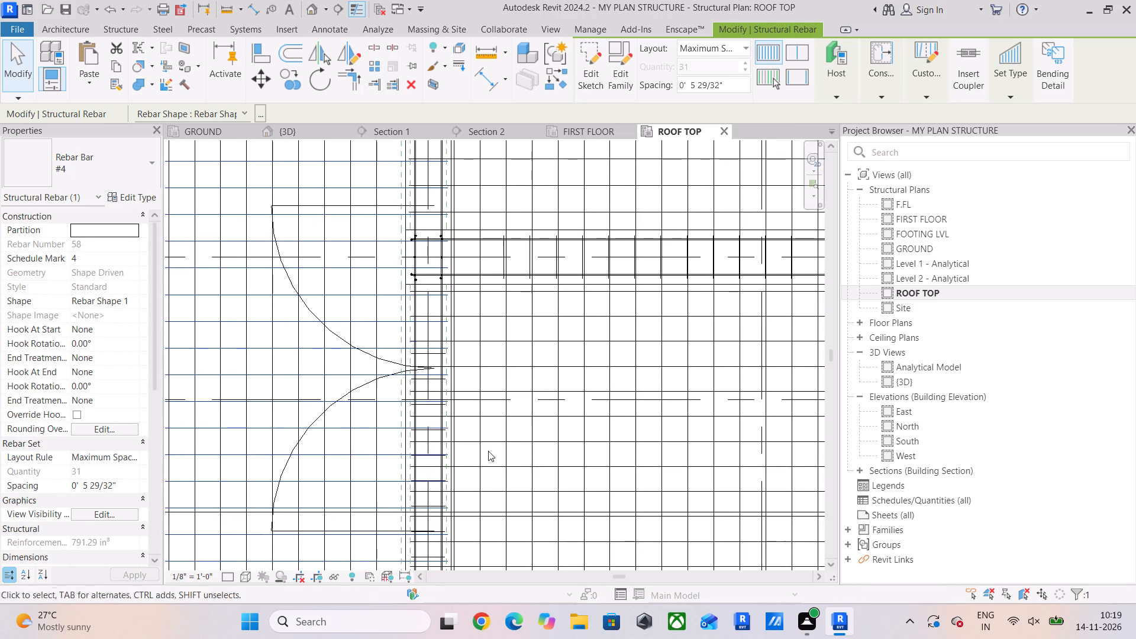
scroll(463, 295, up, 3)
click(463, 292)
scroll(560, 345, down, 3)
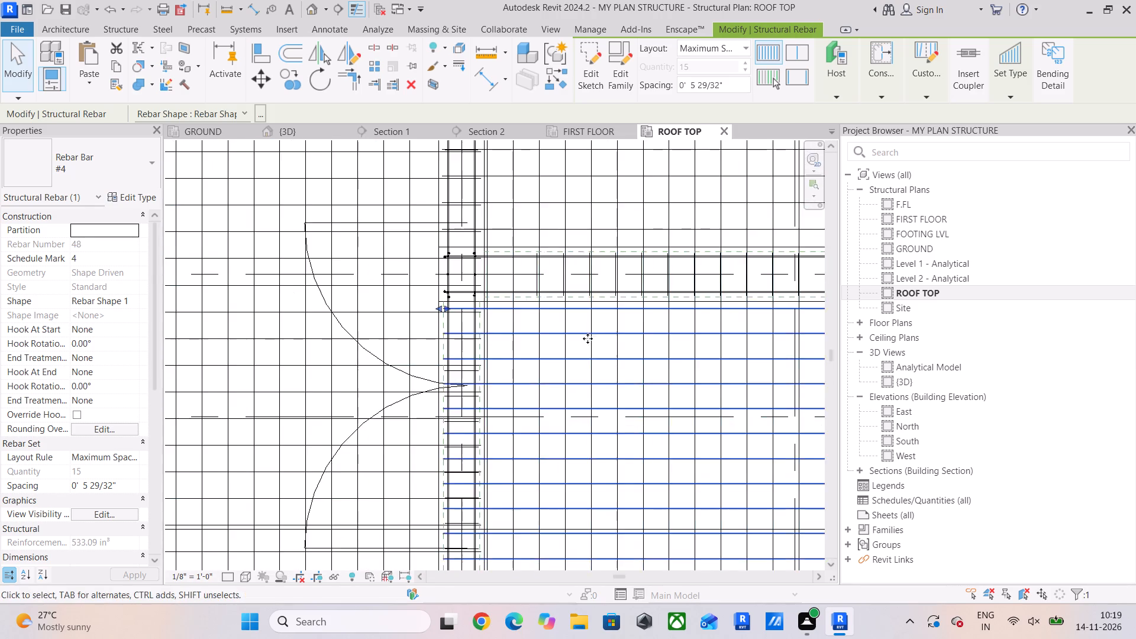
middle_drag(589, 337, 426, 381)
click(689, 358)
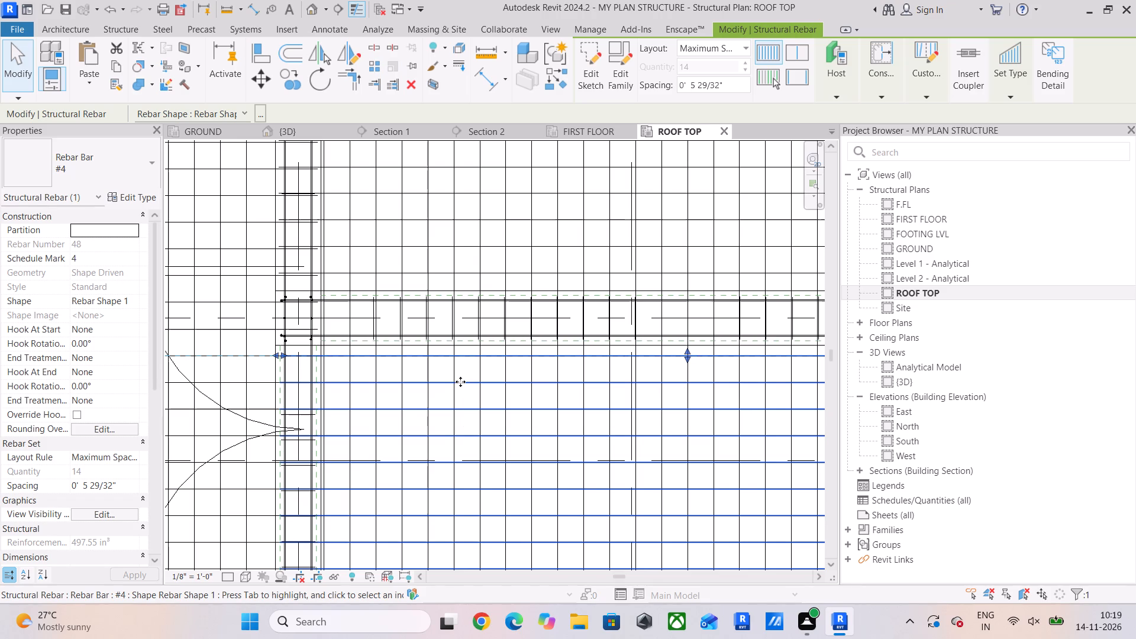
Extend the left end of that horizontal beam's #5 stirrup set toward the left column.
middle_drag(301, 419, 339, 406)
scroll(397, 306, up, 4)
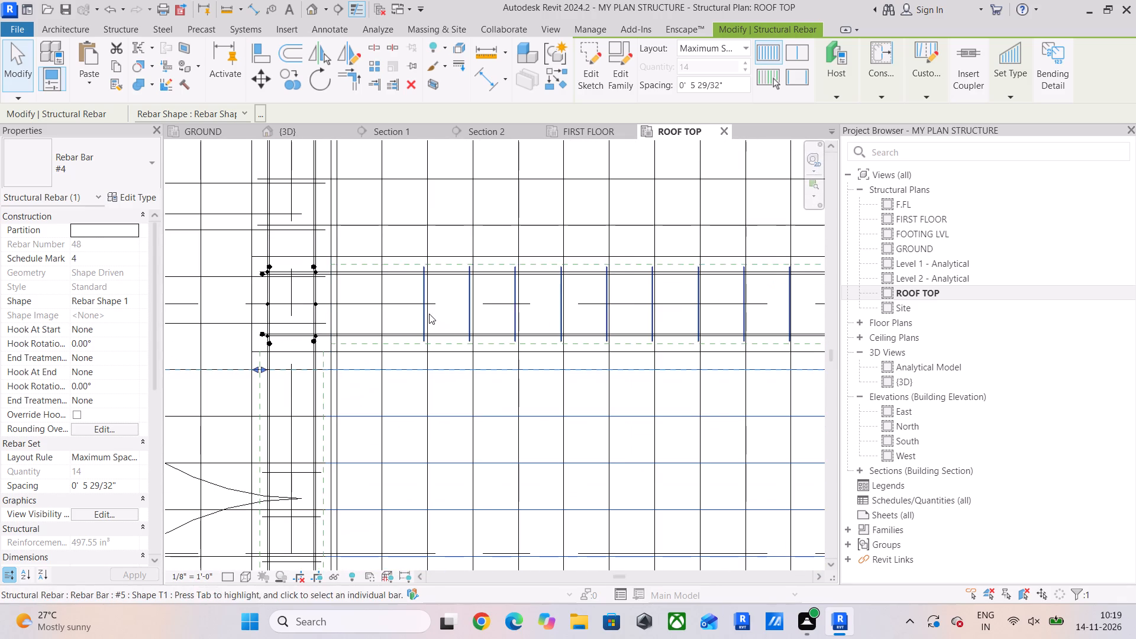
click(426, 311)
drag(419, 306, 385, 313)
click(404, 289)
Extend the right end of the same beam's #5 stirrup set to the last slab bar before the right column.
scroll(539, 298, down, 5)
middle_drag(586, 307, 444, 342)
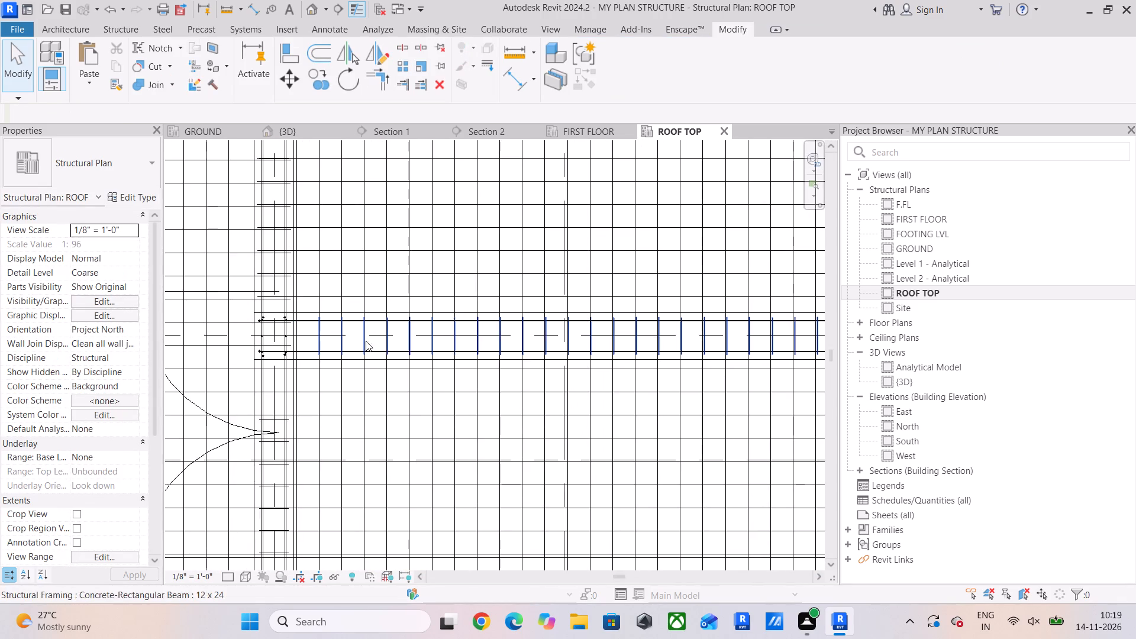
drag(317, 340, 322, 340)
middle_drag(635, 359, 392, 377)
scroll(630, 346, up, 8)
drag(601, 360, 723, 380)
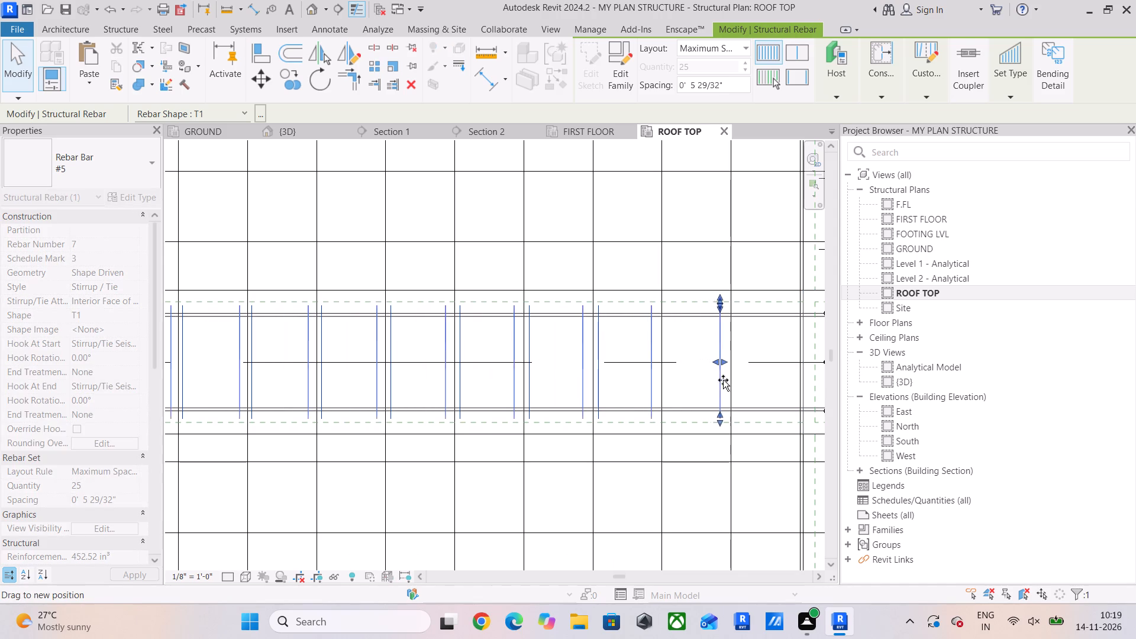
drag(723, 380, 728, 382)
click(774, 337)
Move the lower end of the right vertical beam's #5 stirrup set up onto the slab bar just above the corner column.
scroll(731, 365, down, 7)
middle_drag(726, 387, 664, 396)
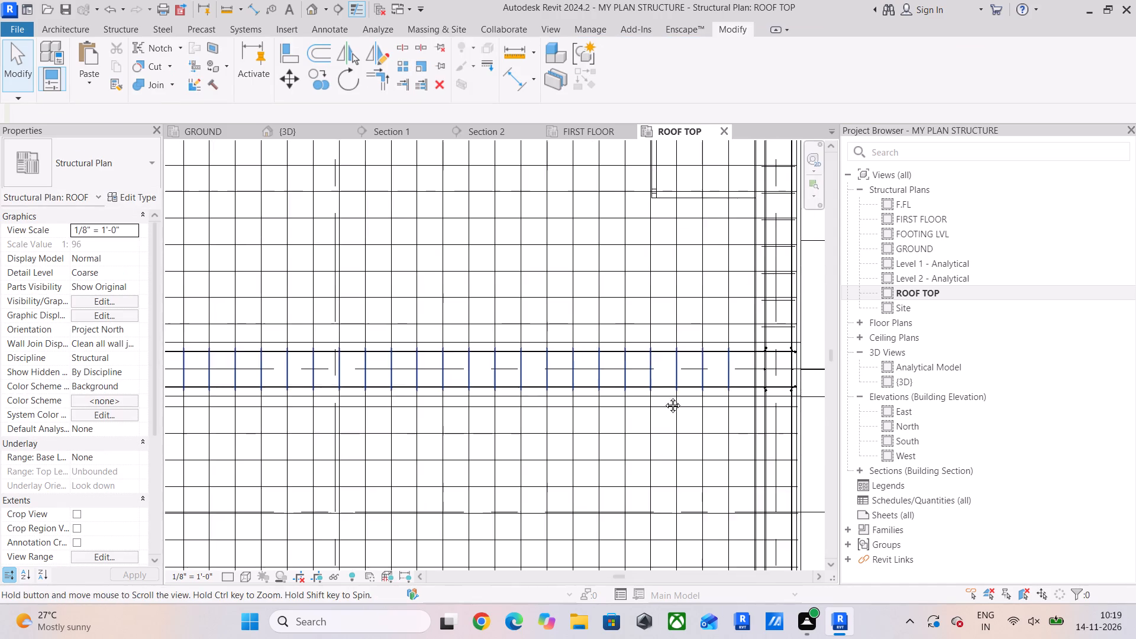
middle_drag(664, 396, 525, 396)
scroll(525, 396, down, 4)
middle_drag(525, 396, 543, 399)
scroll(592, 331, up, 9)
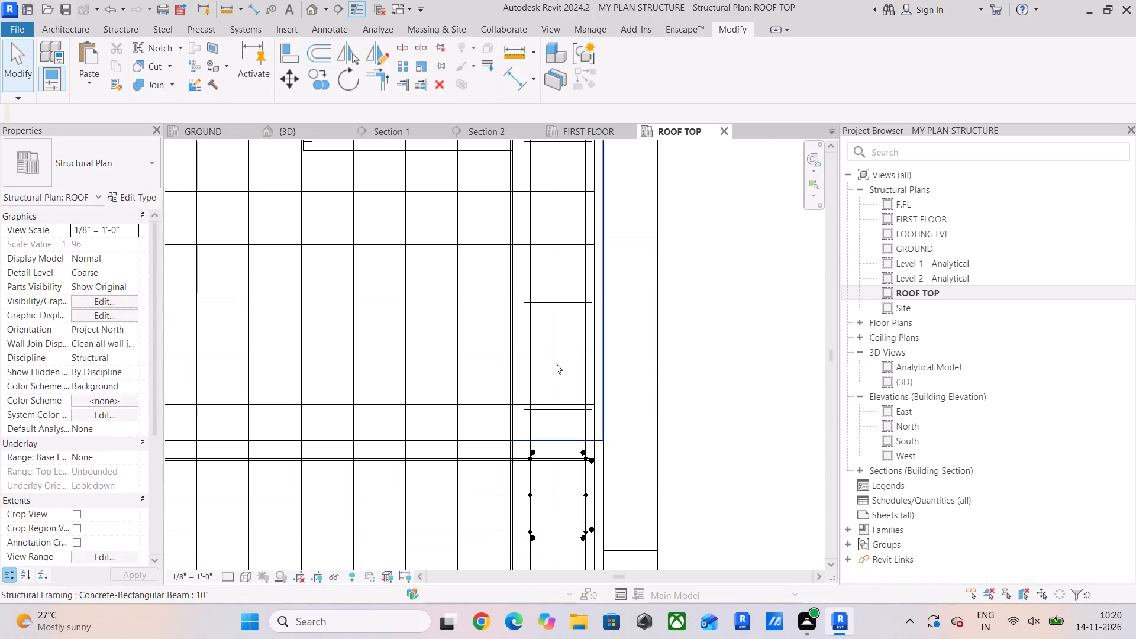
click(558, 359)
click(557, 406)
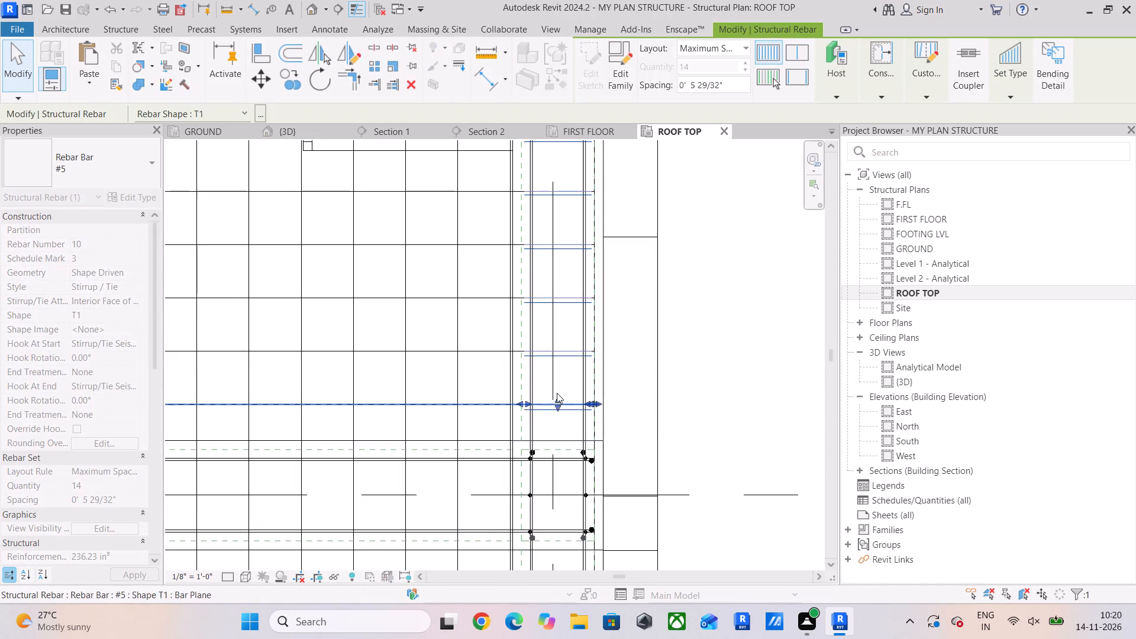
scroll(564, 370, down, 2)
click(564, 370)
Extend the lower end of the left edge beam's #5 stirrup set down to the slab's last bar above the column.
scroll(564, 370, down, 5)
middle_drag(564, 370, 565, 496)
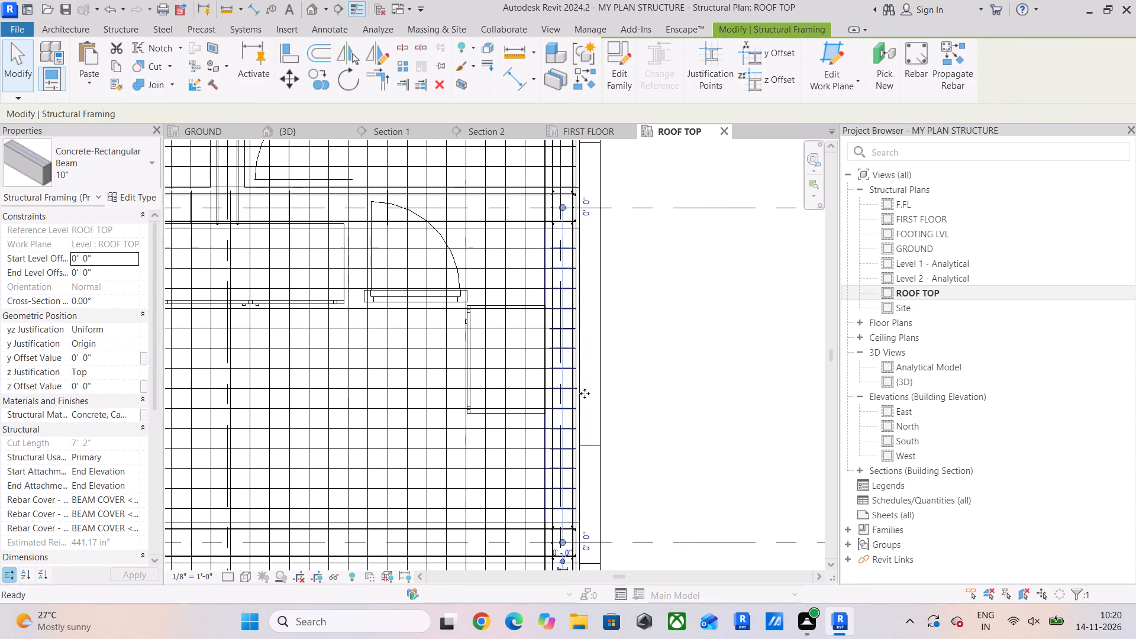
middle_drag(585, 272, 585, 411)
scroll(565, 347, up, 4)
scroll(585, 408, up, 5)
scroll(575, 380, down, 4)
middle_drag(575, 379, 567, 459)
scroll(559, 380, down, 9)
middle_drag(564, 389, 623, 387)
scroll(422, 307, up, 4)
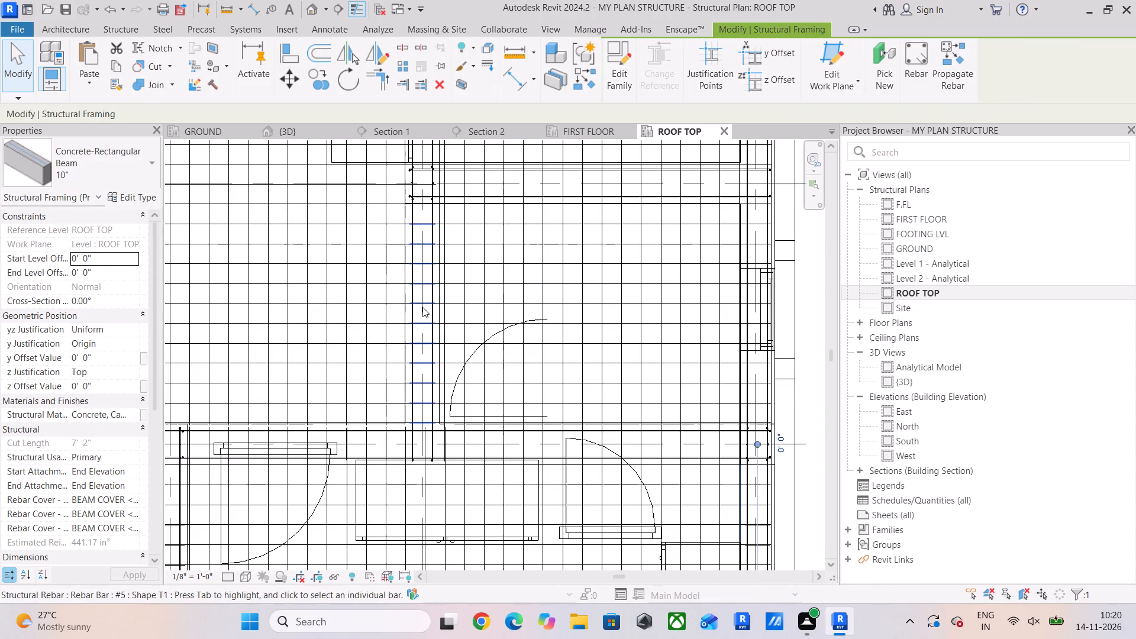
scroll(341, 425, down, 4)
middle_drag(346, 425, 559, 417)
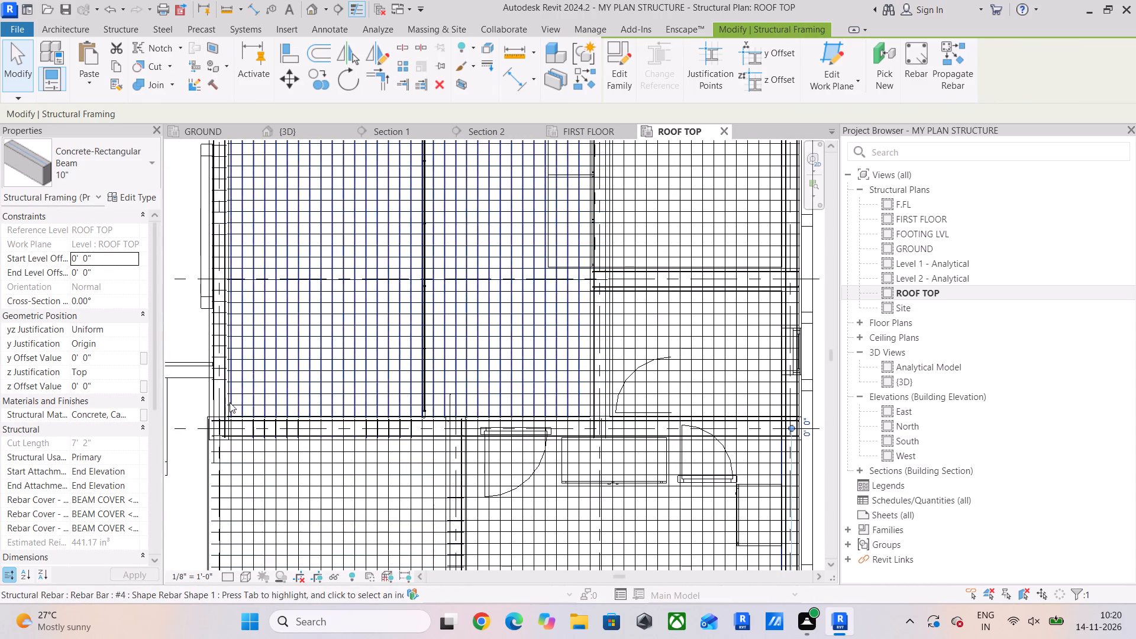
scroll(214, 389, up, 5)
click(222, 375)
scroll(222, 375, up, 4)
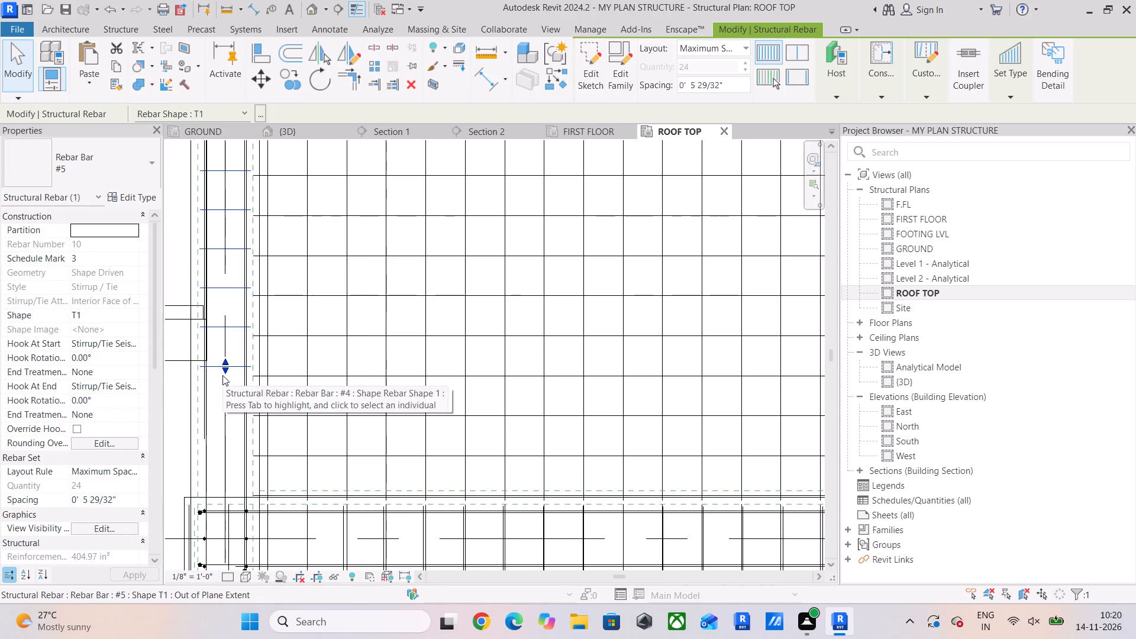
drag(224, 370, 231, 460)
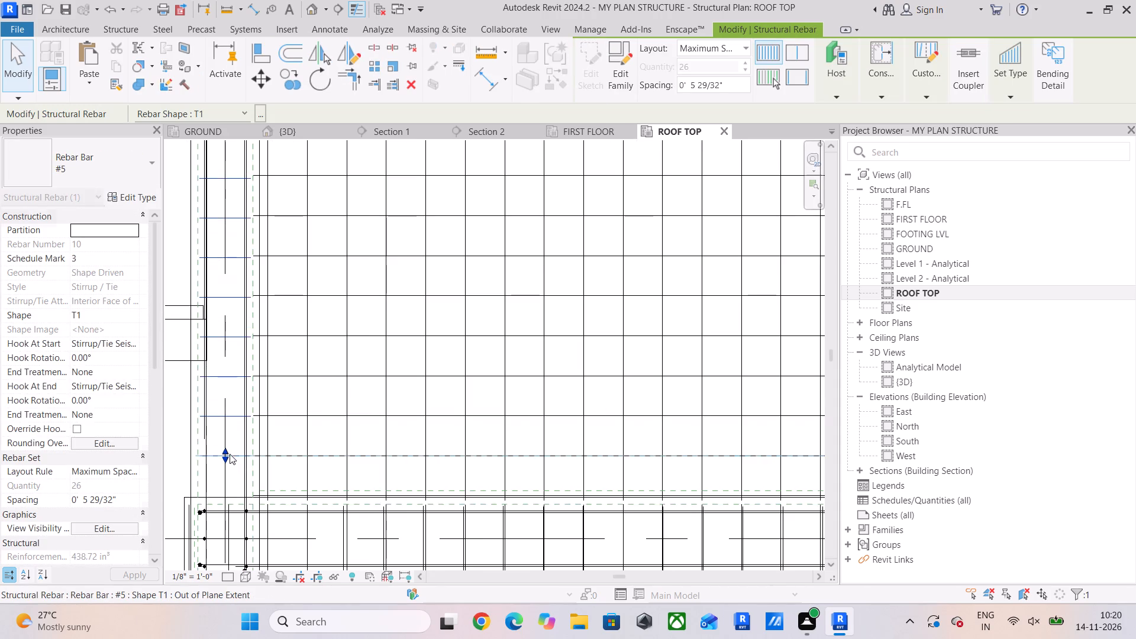
Extend the upper end of the left edge beam's #5 stirrup set up to the slab's first bar below the upper column.
scroll(230, 453, down, 4)
middle_drag(241, 449, 224, 557)
middle_drag(255, 412, 294, 547)
middle_drag(282, 379, 304, 559)
scroll(272, 283, up, 5)
drag(273, 333, 278, 288)
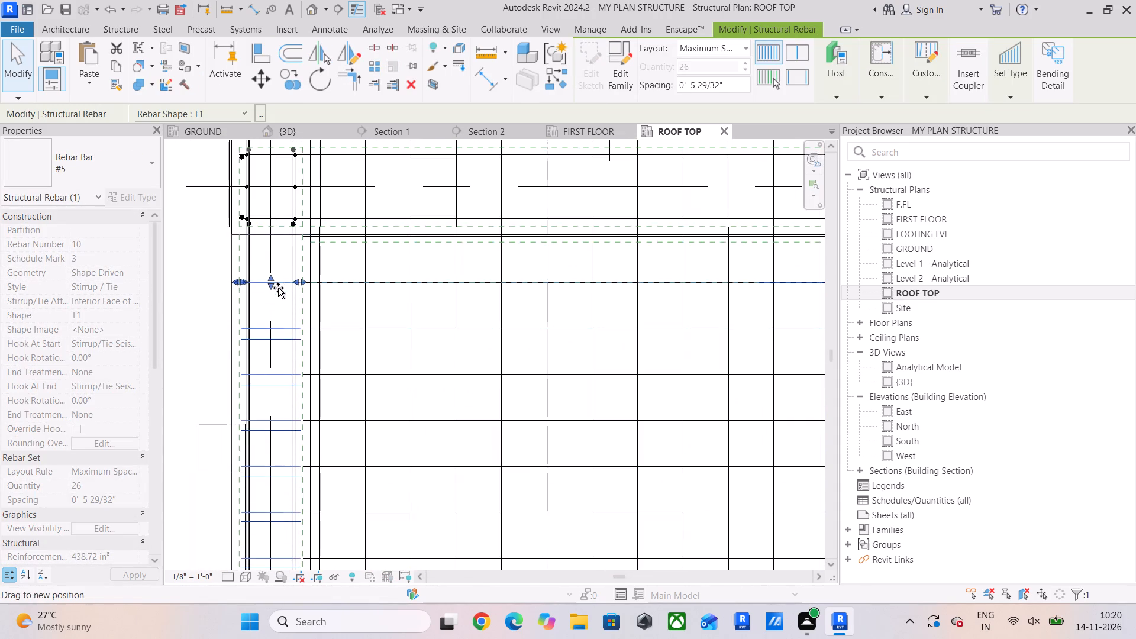
drag(278, 288, 279, 287)
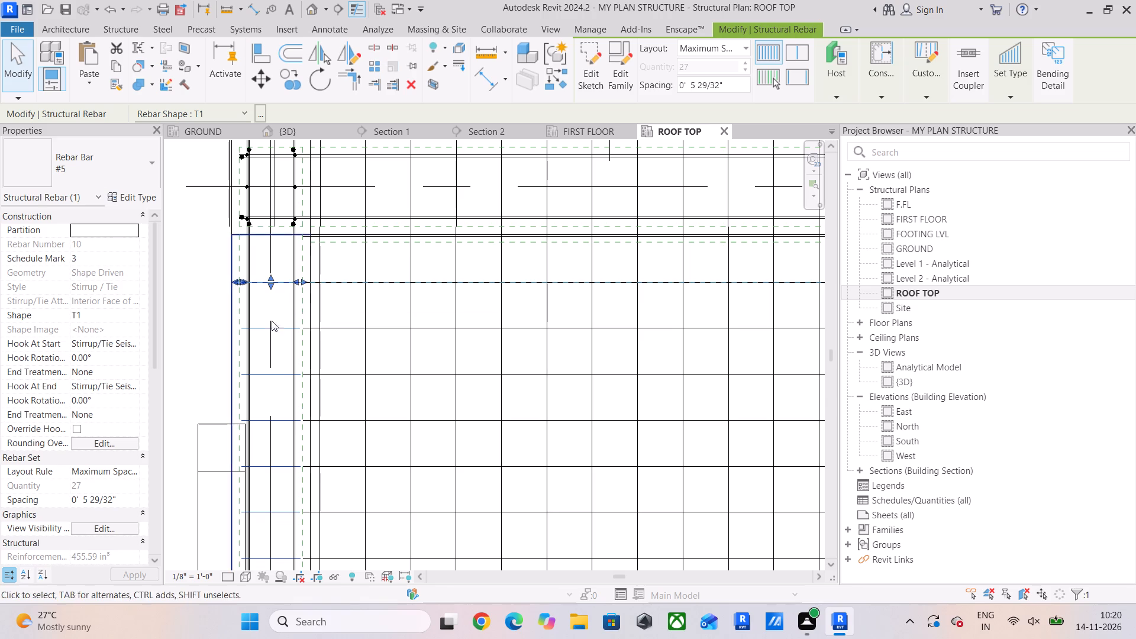
middle_drag(346, 335, 346, 412)
middle_drag(314, 363, 347, 426)
middle_drag(379, 422, 389, 473)
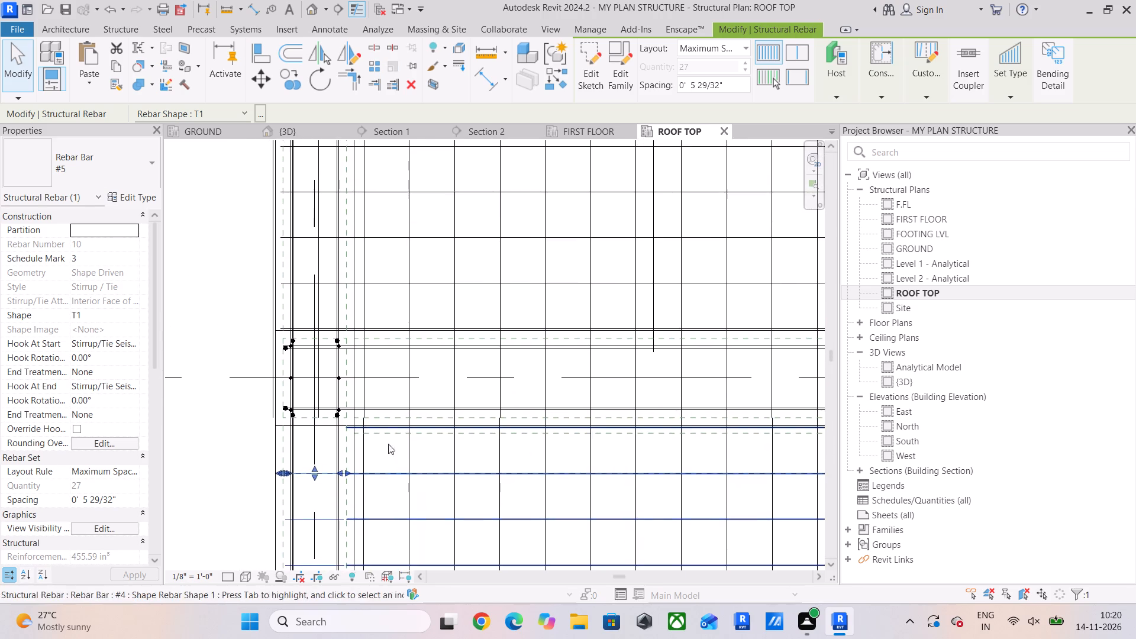
scroll(387, 432, down, 3)
click(284, 458)
Extend the left end of the lower horizontal beam's #5 stirrup set to the slab bar beside the left corner column.
scroll(284, 446, down, 2)
middle_drag(284, 446, 281, 393)
scroll(316, 396, up, 5)
scroll(316, 396, down, 6)
scroll(324, 390, up, 5)
scroll(324, 390, down, 5)
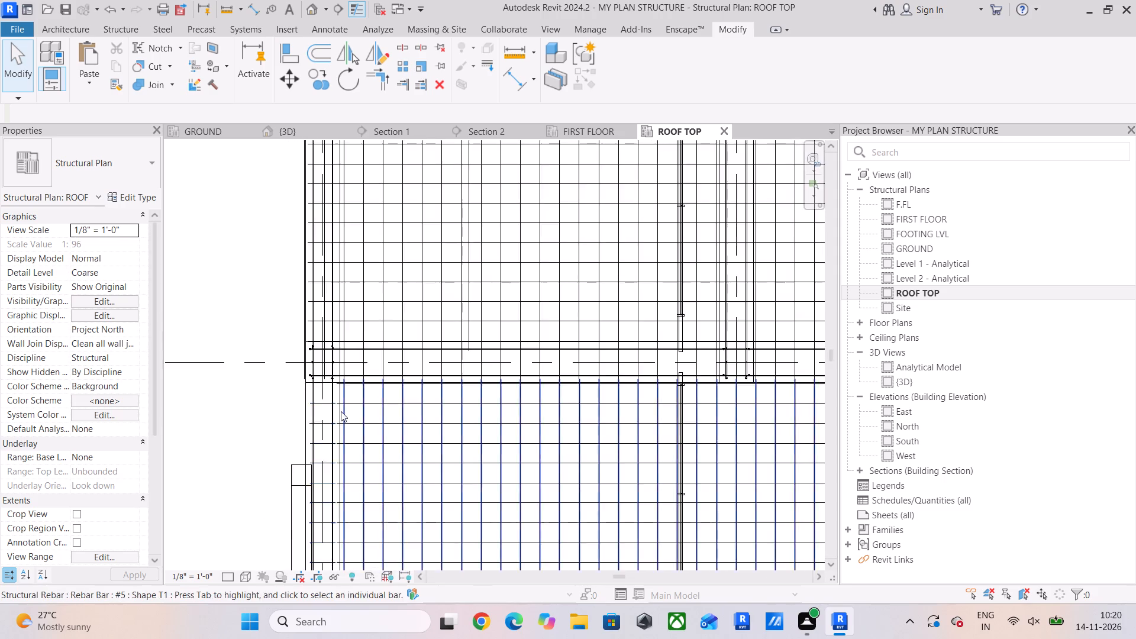
scroll(341, 411, down, 5)
middle_drag(347, 416, 326, 236)
middle_drag(355, 384, 368, 243)
scroll(344, 403, up, 5)
scroll(320, 351, up, 2)
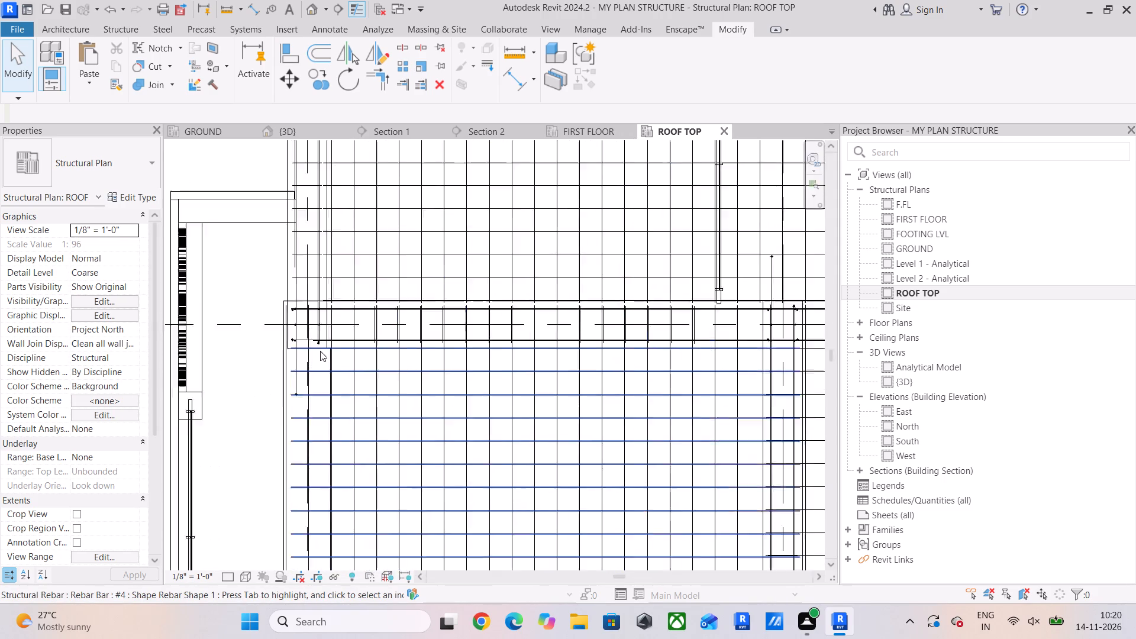
scroll(320, 351, up, 3)
click(415, 307)
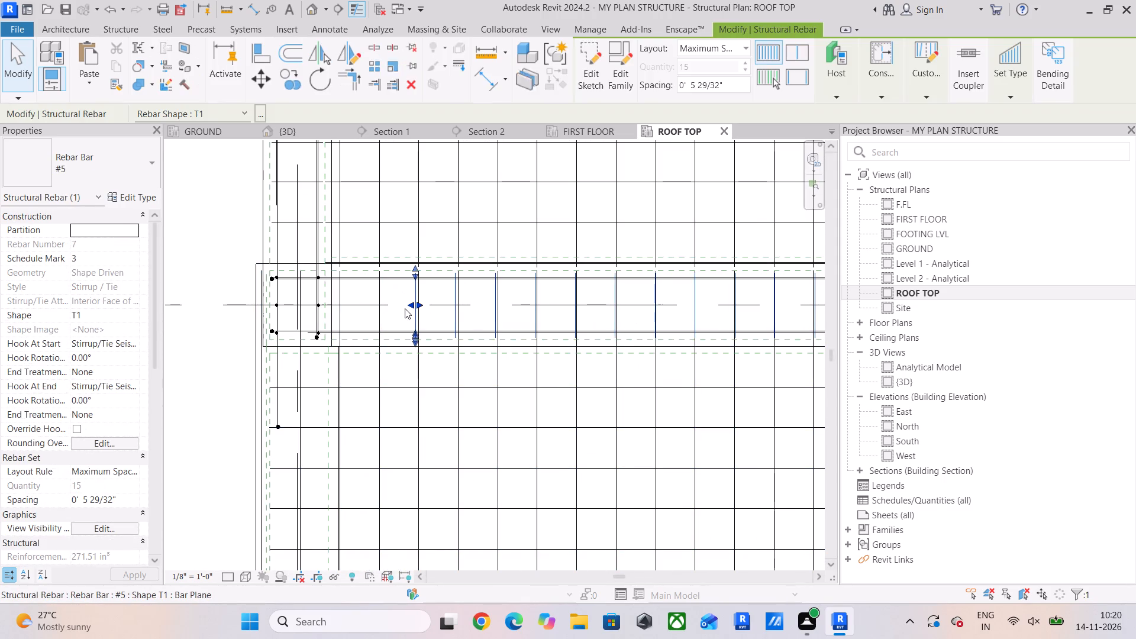
drag(411, 304, 343, 318)
Extend the right end of that #5 stirrup set to the slab bar nearest the interior column.
middle_drag(394, 318, 199, 364)
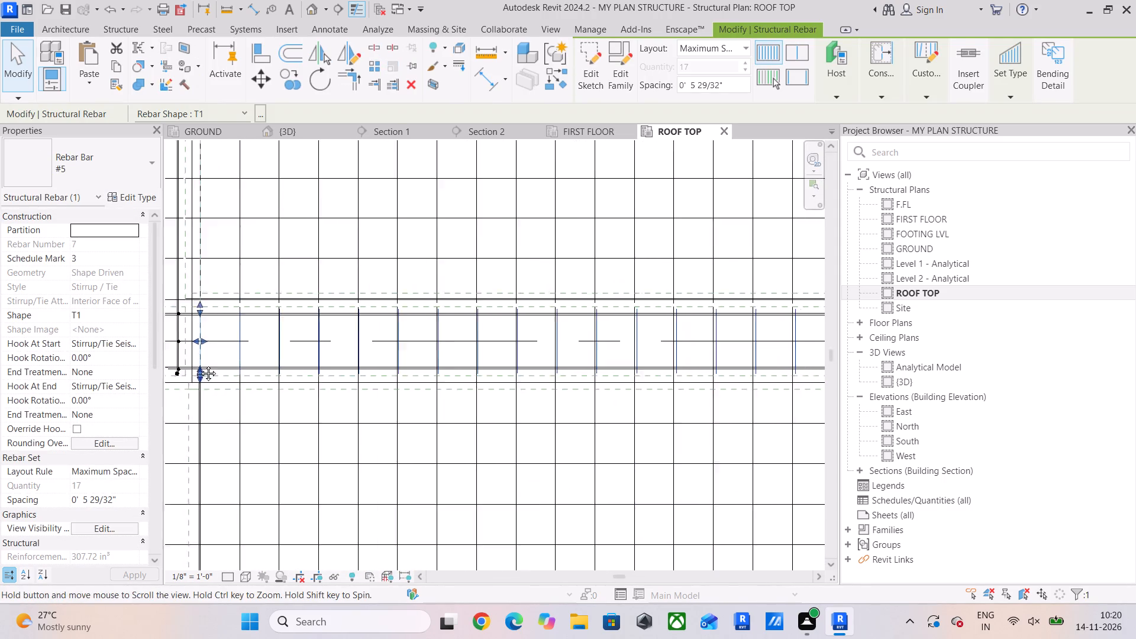
middle_drag(199, 364, 198, 364)
middle_drag(566, 359, 353, 386)
middle_drag(620, 374, 485, 392)
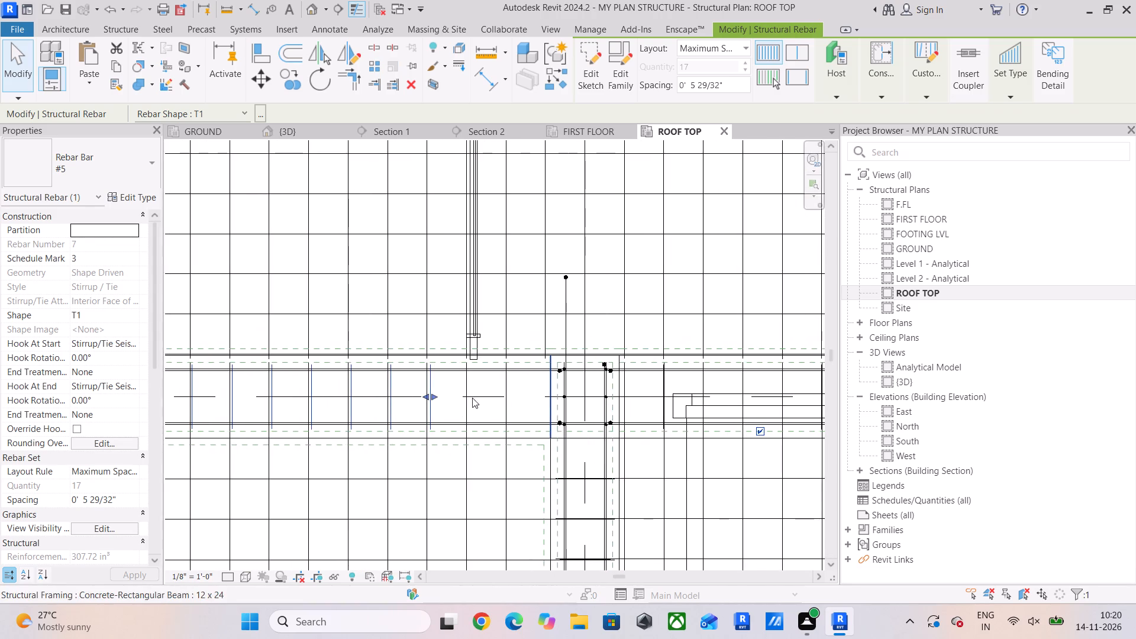
scroll(459, 405, up, 3)
drag(422, 393, 534, 408)
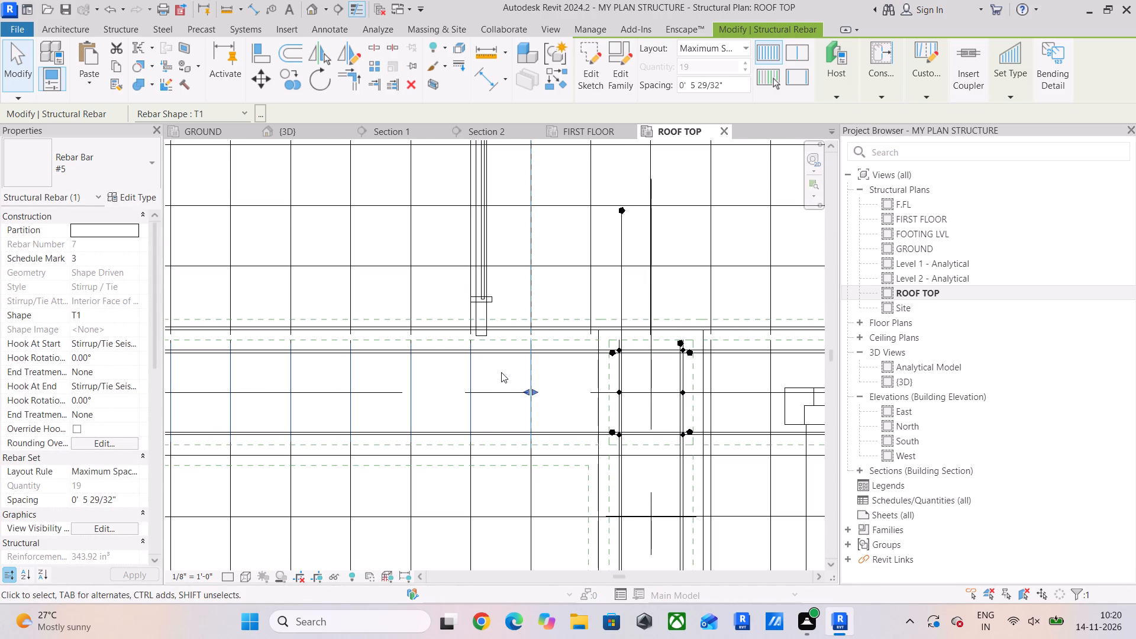
Align the left #5 bar end above the interior column with the right bar end at the column's upper side.
middle_drag(784, 330, 592, 311)
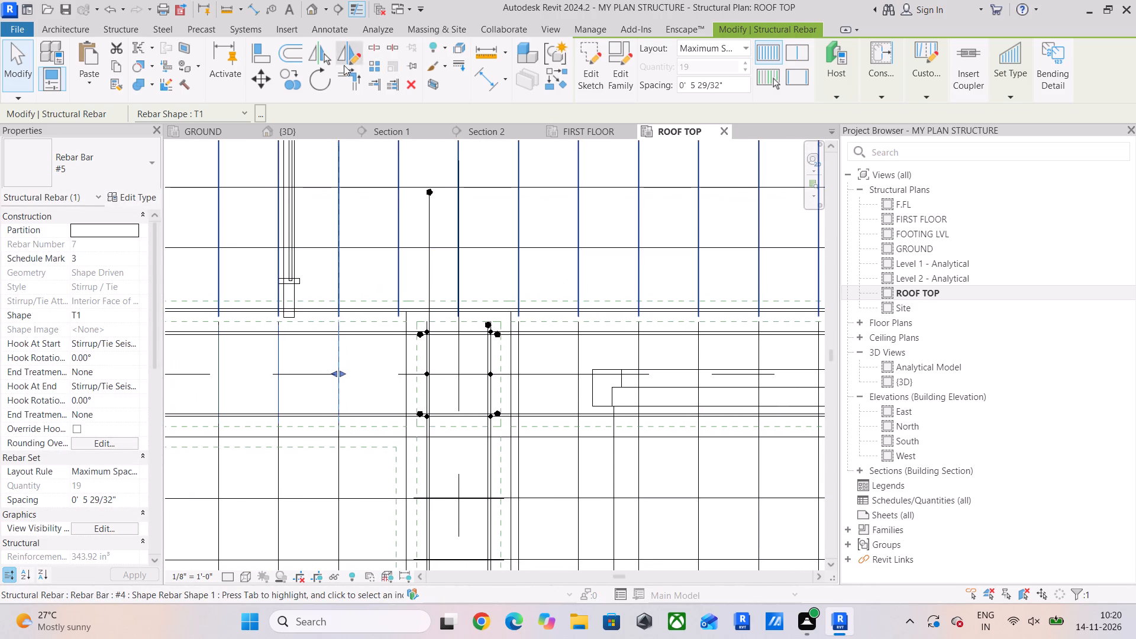
click(254, 53)
scroll(453, 298, up, 5)
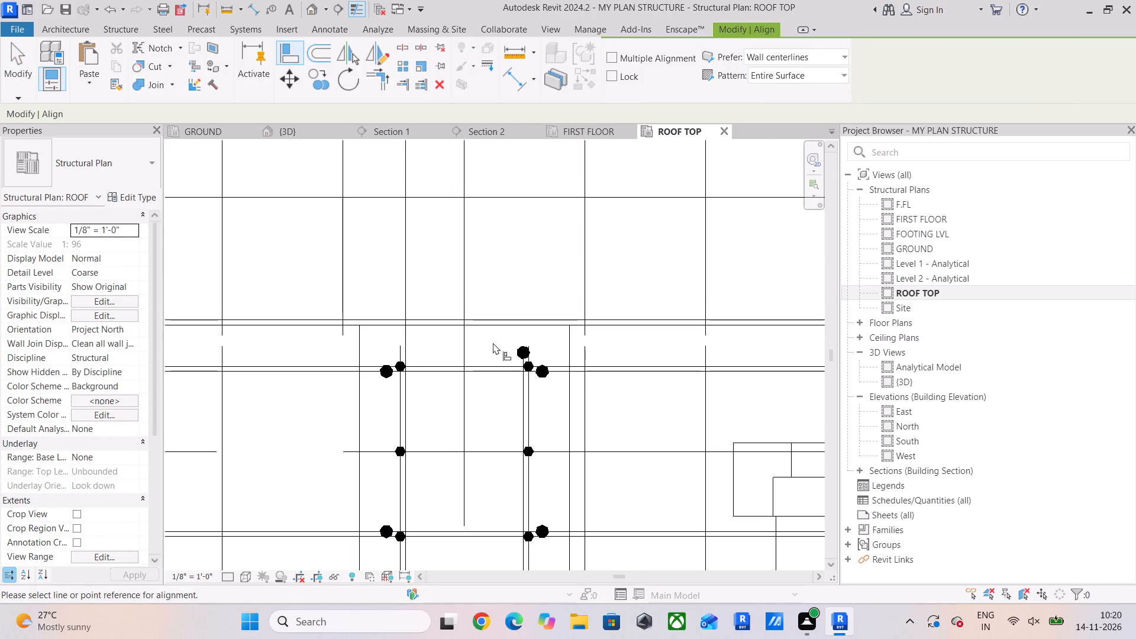
click(512, 346)
middle_drag(504, 353, 552, 479)
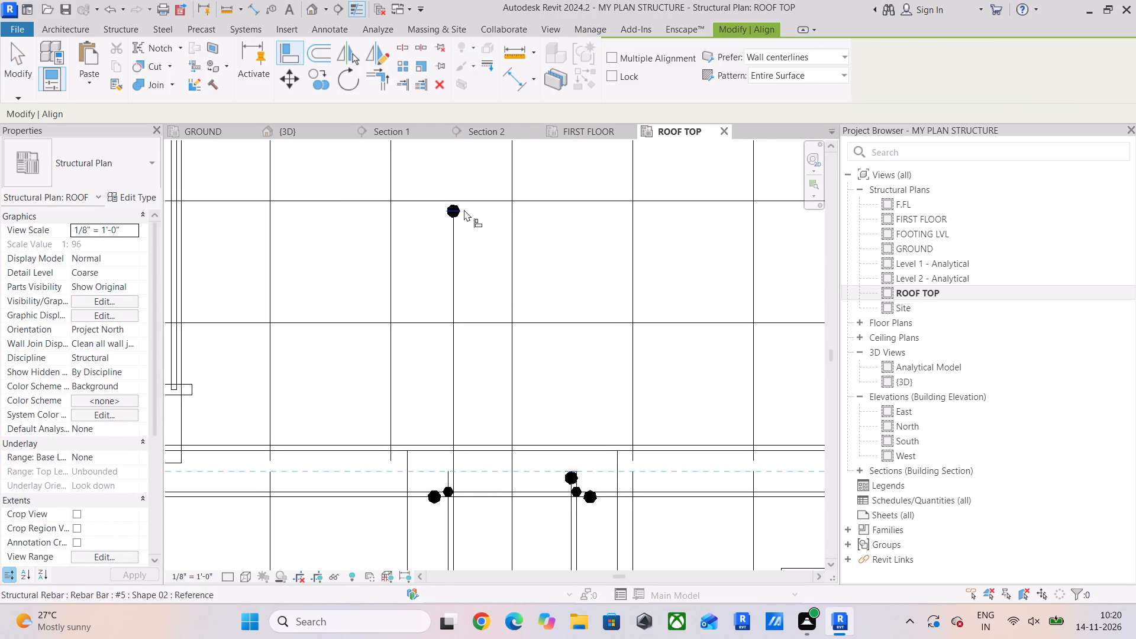
scroll(445, 208, up, 4)
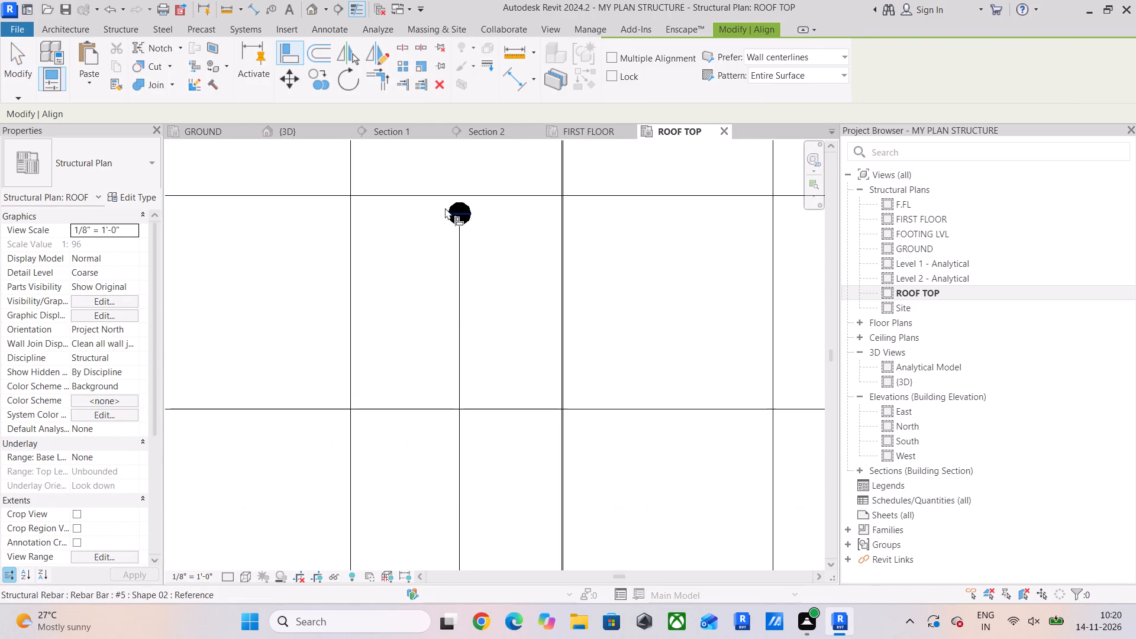
click(459, 204)
scroll(540, 372, down, 5)
middle_drag(555, 383, 529, 215)
scroll(564, 367, down, 2)
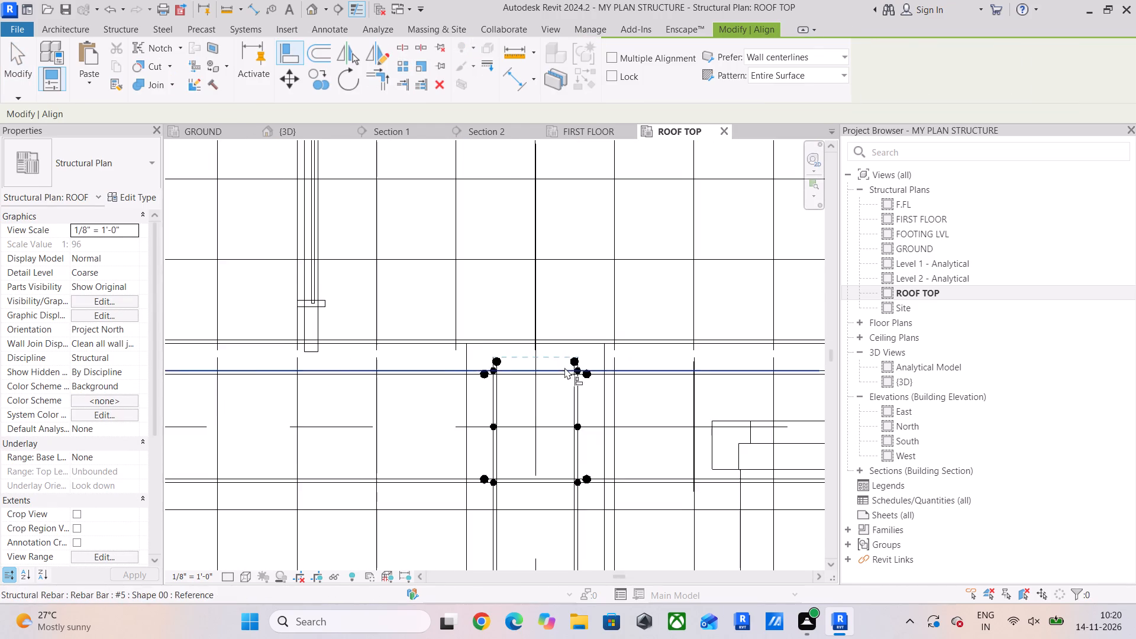
middle_drag(564, 367, 548, 254)
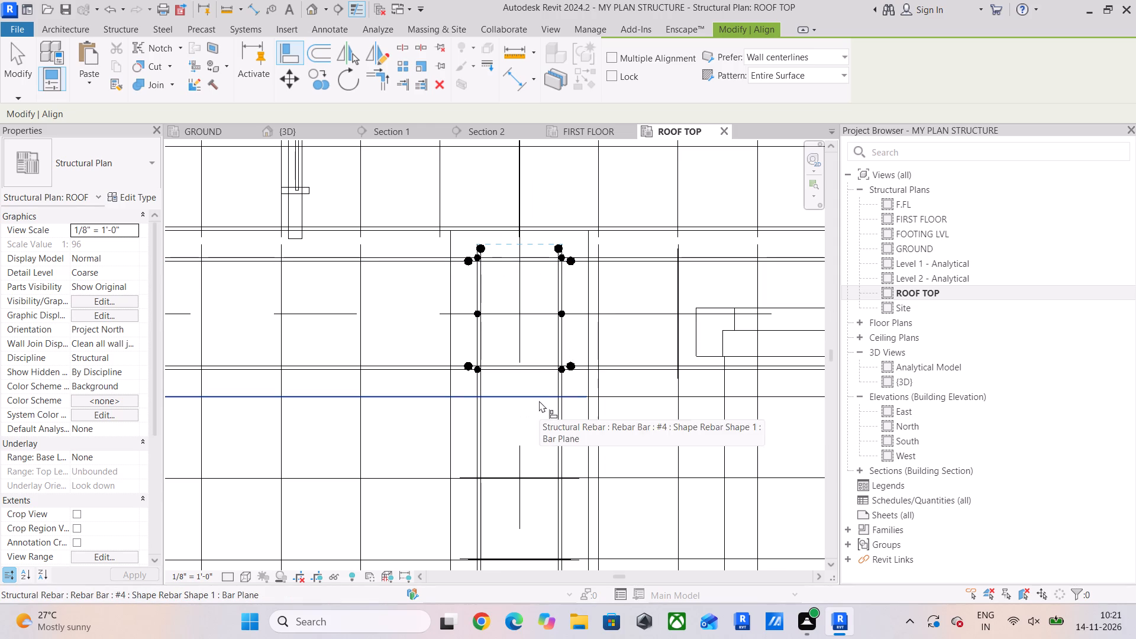
middle_drag(504, 409, 506, 273)
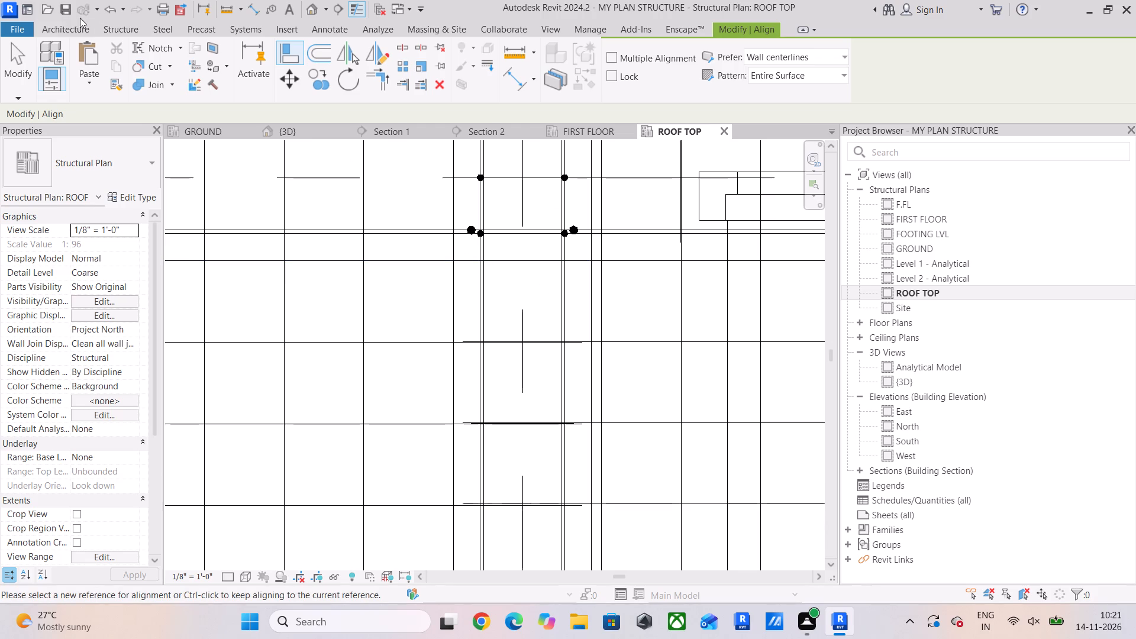
click(10, 53)
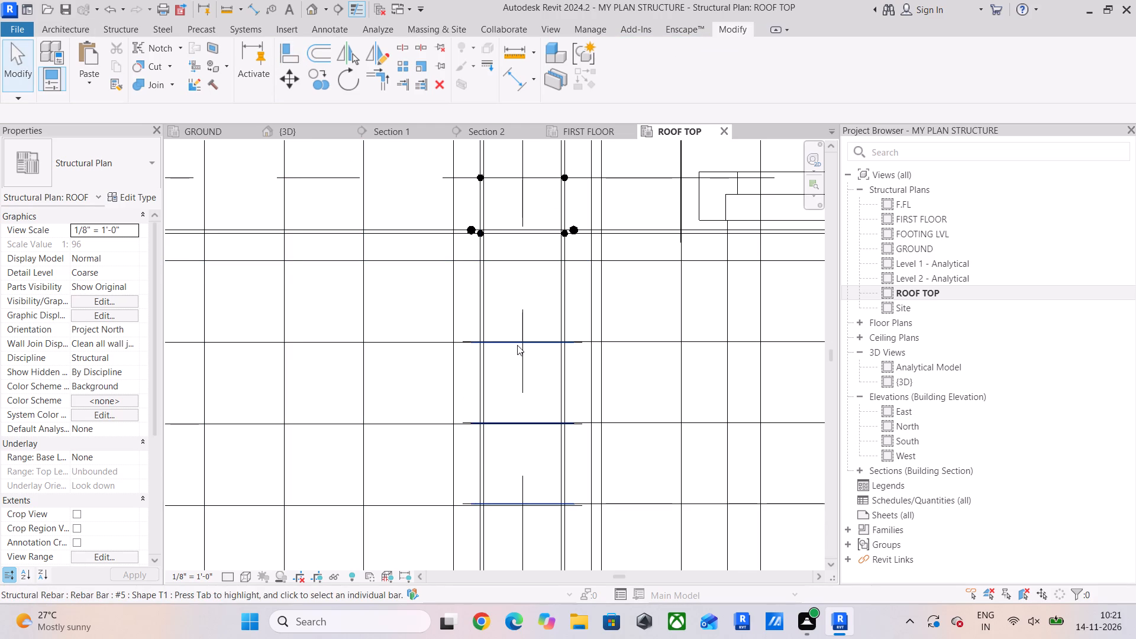
Move the lower end of the #5 stirrup set below the interior column slightly down onto the left slab's adjacent bar.
click(517, 345)
scroll(517, 345, down, 5)
middle_drag(517, 345, 489, 179)
scroll(499, 303, down, 4)
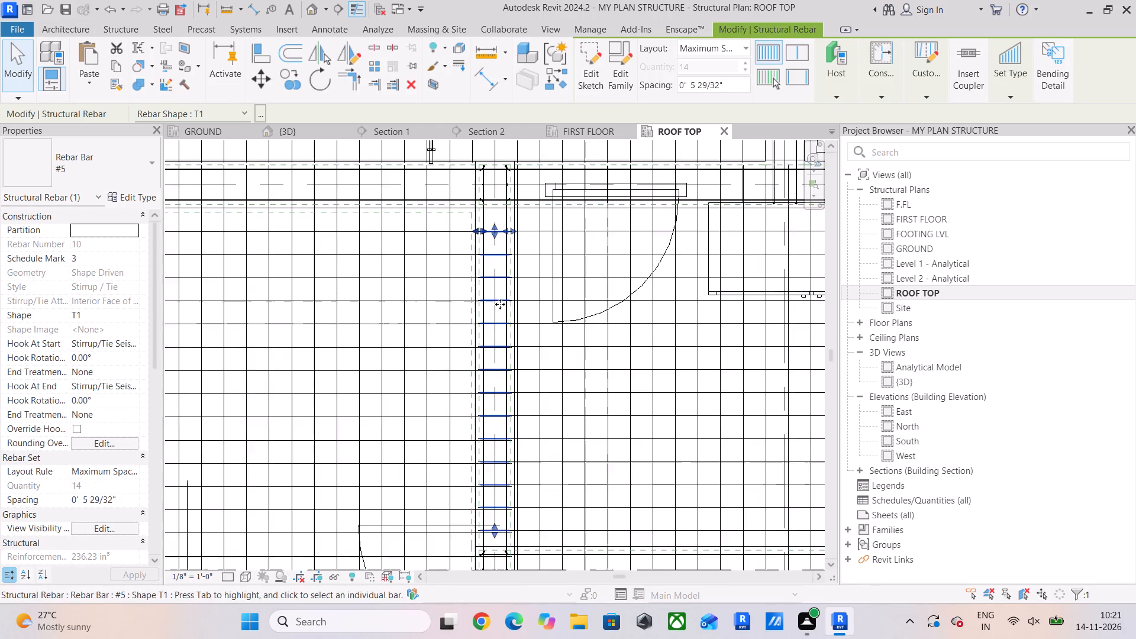
middle_drag(501, 304, 492, 69)
scroll(477, 295, up, 10)
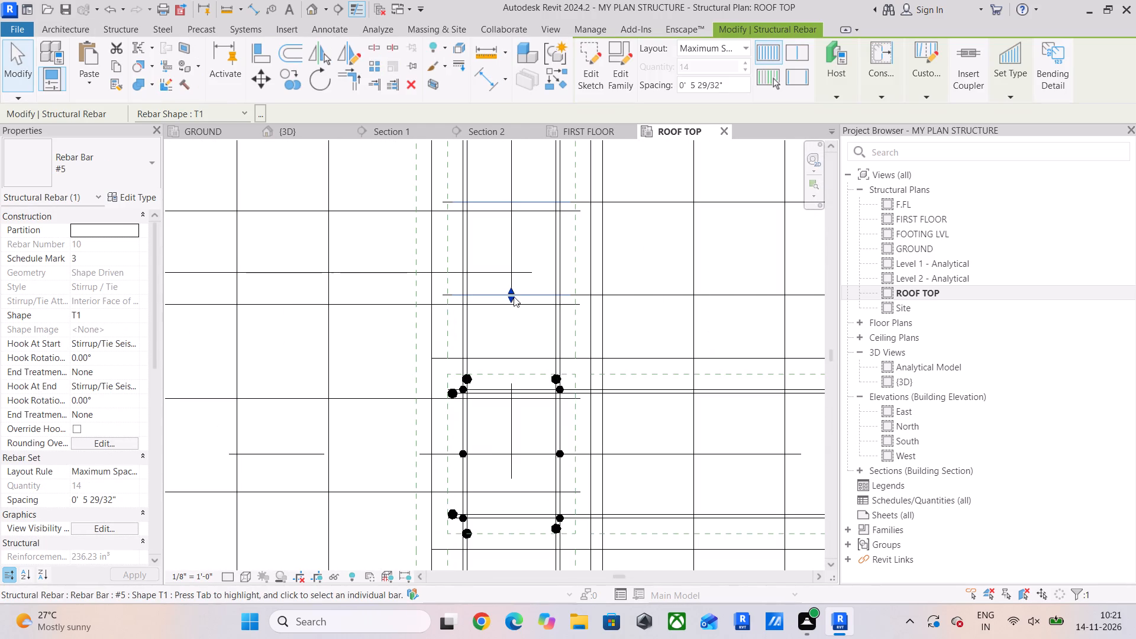
drag(509, 295, 509, 308)
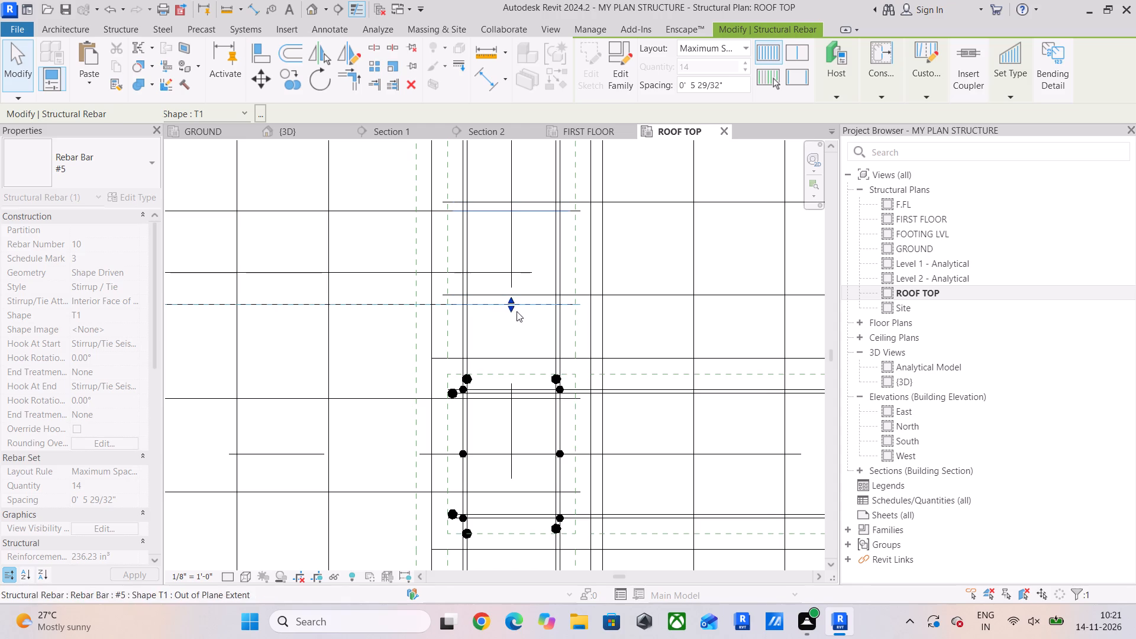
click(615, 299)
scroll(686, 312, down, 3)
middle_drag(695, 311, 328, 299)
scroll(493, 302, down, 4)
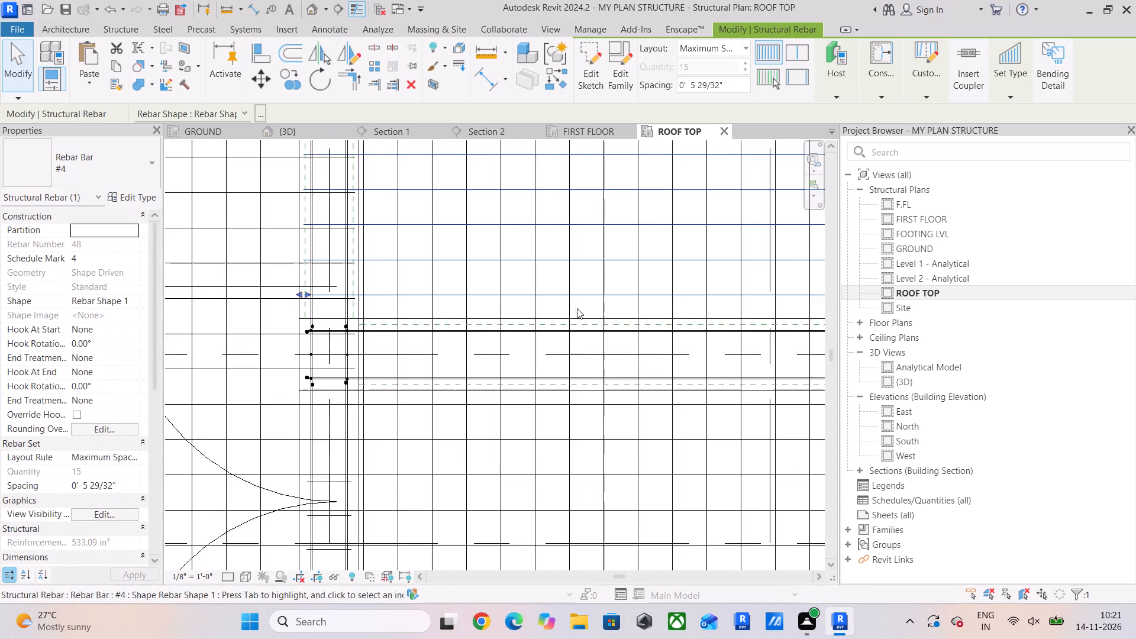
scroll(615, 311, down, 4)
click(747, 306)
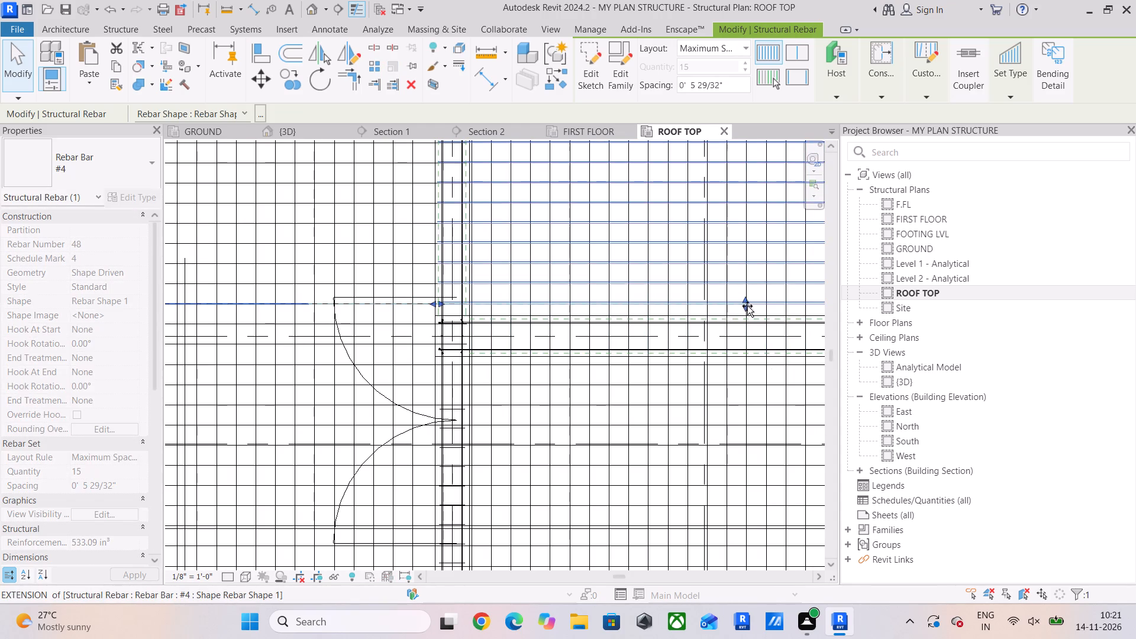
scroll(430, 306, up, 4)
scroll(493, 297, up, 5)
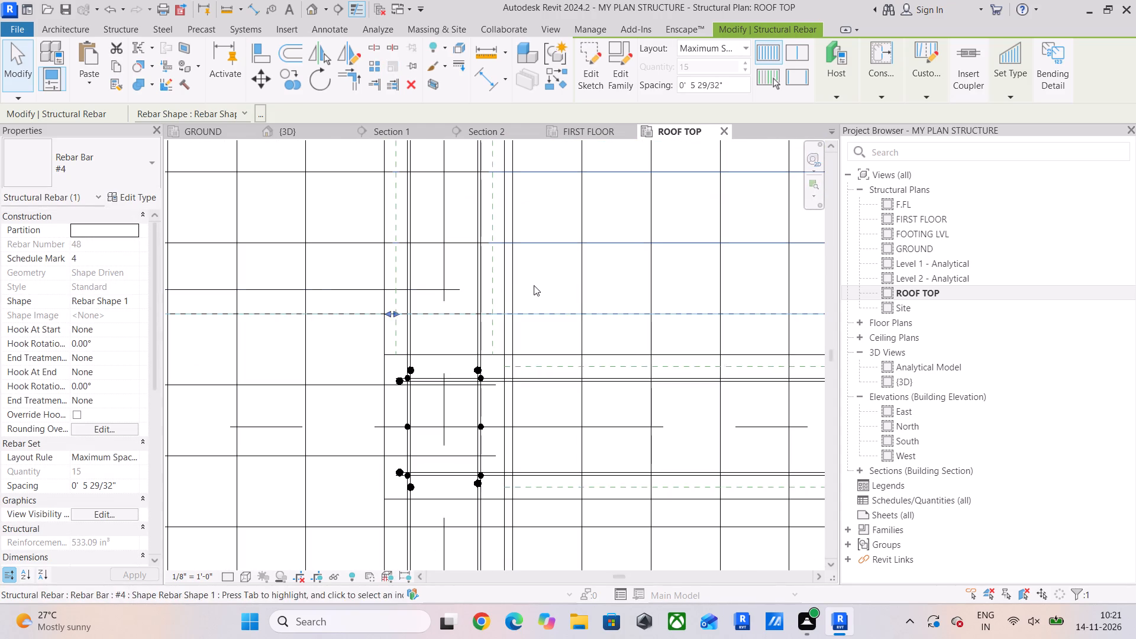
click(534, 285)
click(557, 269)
Extend the upper end of the #5 stirrup set below the interior column up to the slab bar just under that column.
scroll(557, 270, down, 3)
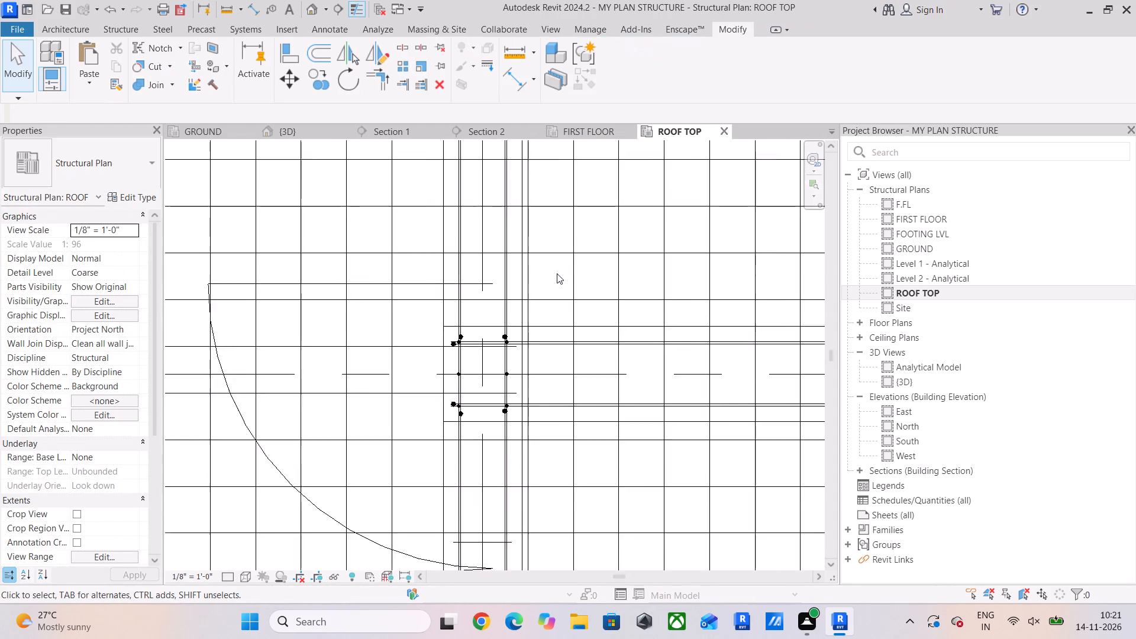
scroll(557, 273, down, 1)
scroll(543, 347, up, 5)
scroll(481, 359, down, 4)
middle_drag(481, 359, 561, 316)
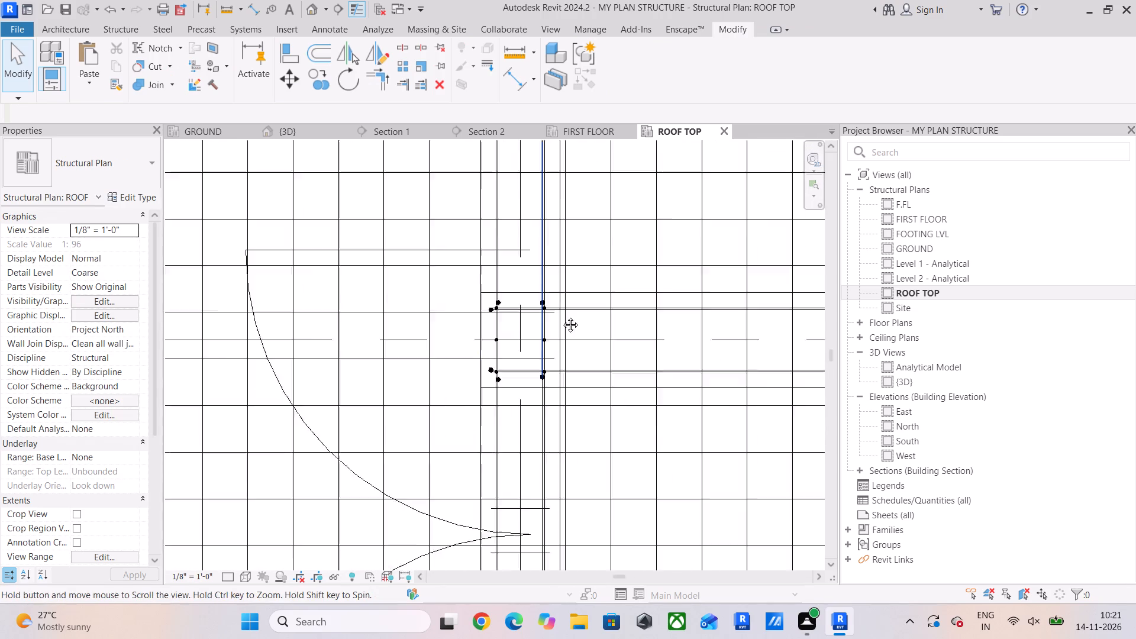
middle_drag(561, 316, 566, 312)
scroll(524, 344, down, 4)
middle_drag(524, 346, 547, 282)
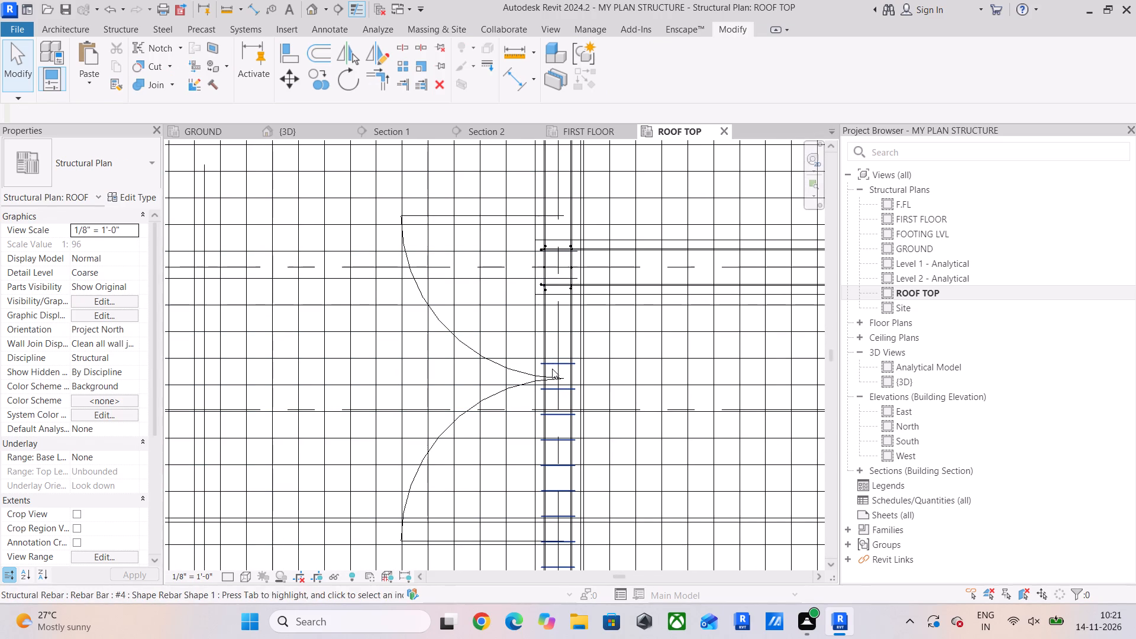
click(552, 369)
scroll(552, 369, up, 7)
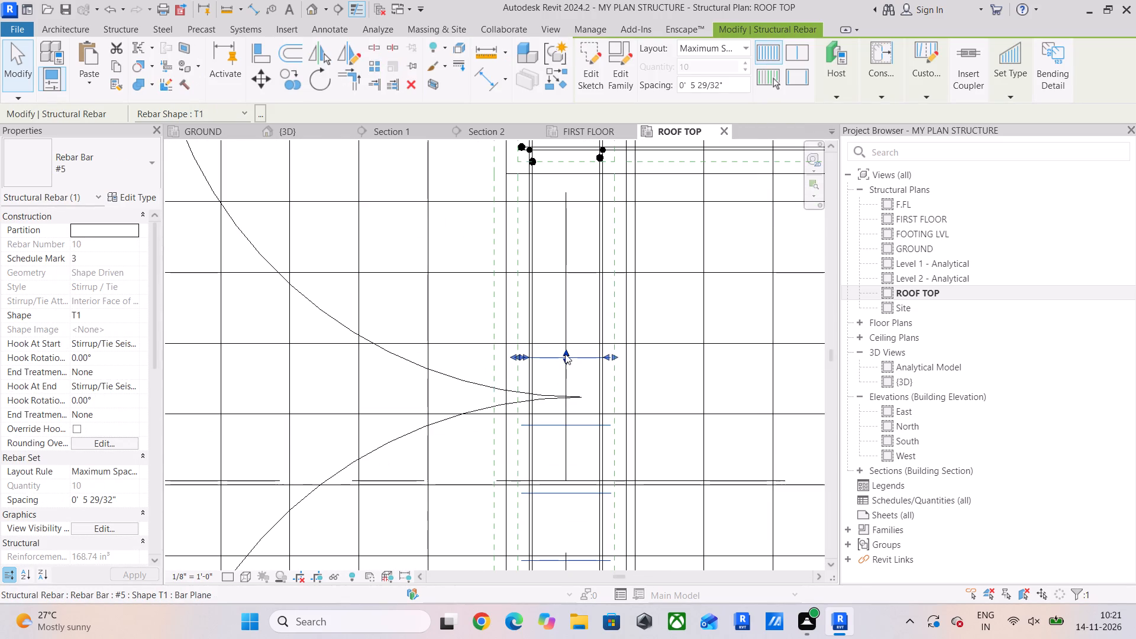
drag(565, 354, 579, 204)
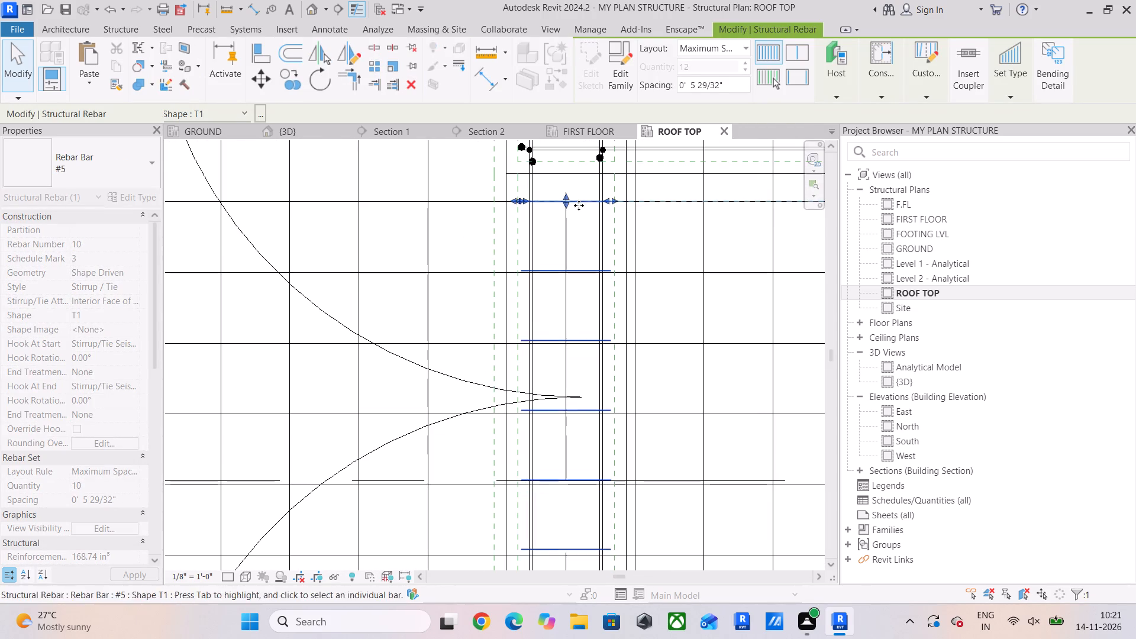
Extend the lower end of that #5 stirrup set down to the slab bar just above the lower interior column.
scroll(566, 295, down, 5)
middle_drag(565, 301, 517, 108)
middle_drag(524, 450, 514, 370)
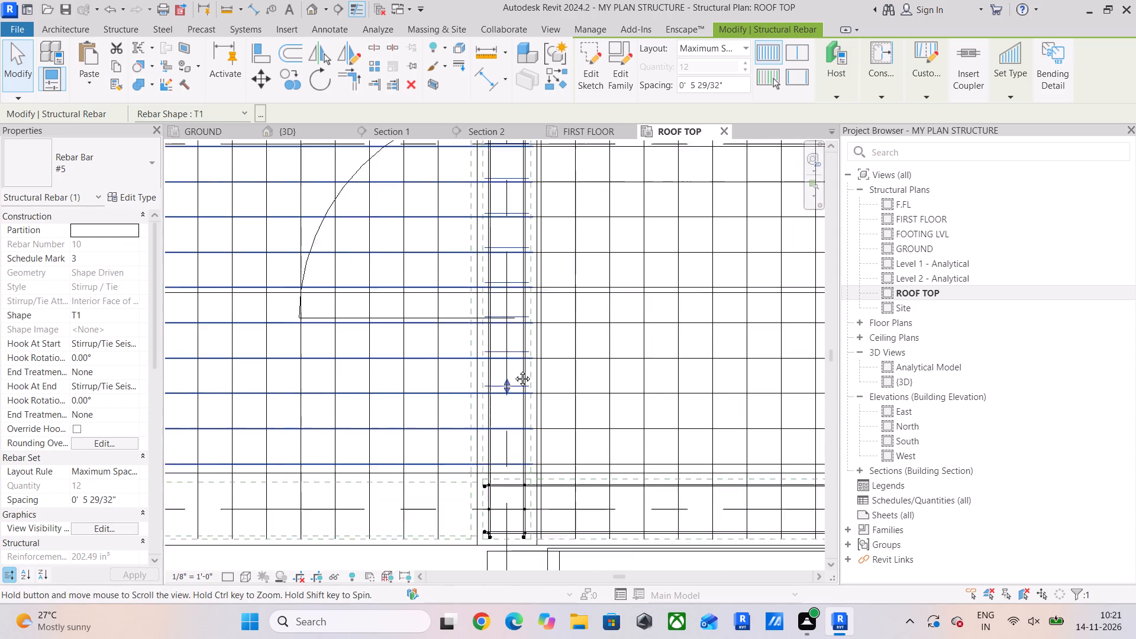
middle_drag(514, 370, 514, 332)
scroll(514, 332, up, 5)
drag(501, 312, 502, 446)
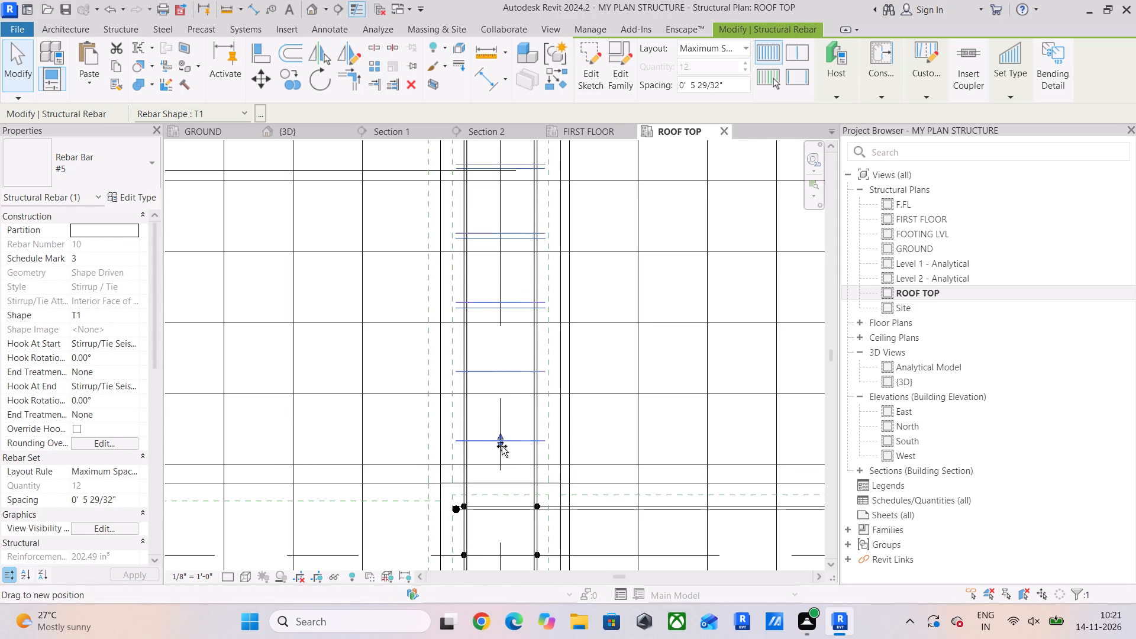
drag(502, 446, 502, 461)
click(595, 363)
Draw a vertical detail line, about 5 231/256" long, between the left slab's last two horizontal bars near the lower interior column.
scroll(527, 337, down, 6)
middle_drag(527, 337, 508, 288)
scroll(521, 385, up, 5)
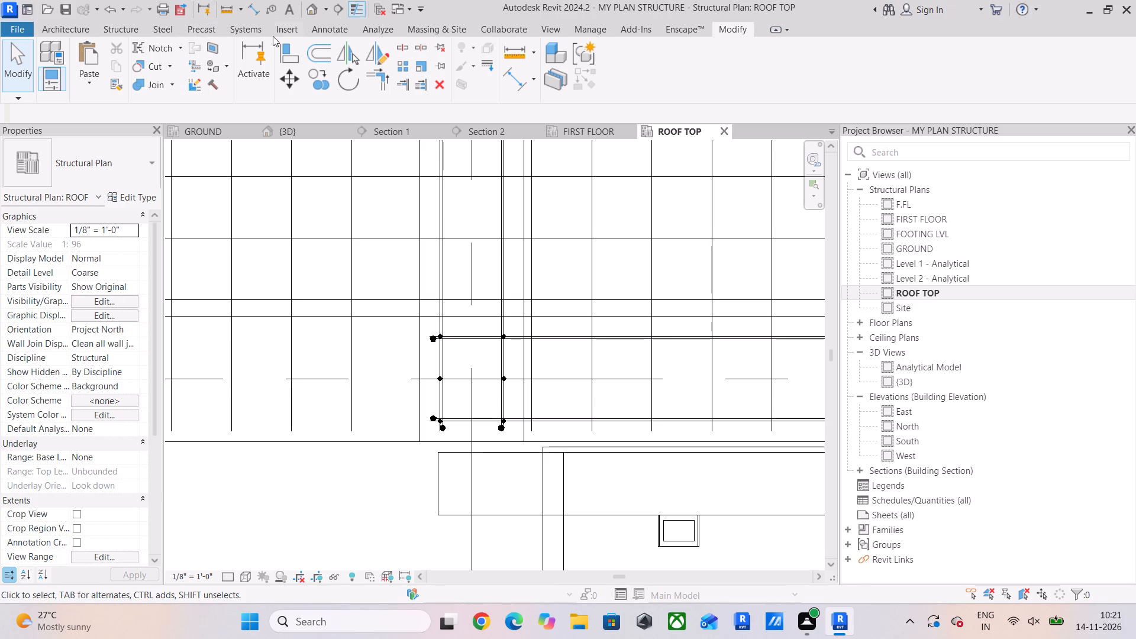
click(335, 23)
click(324, 48)
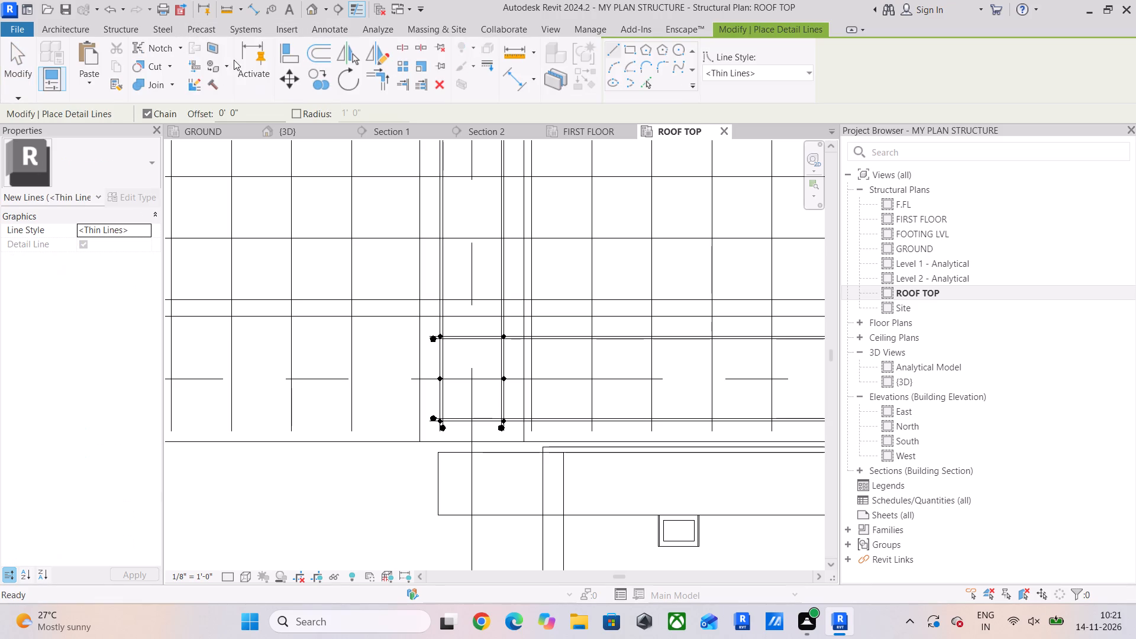
click(353, 237)
click(353, 297)
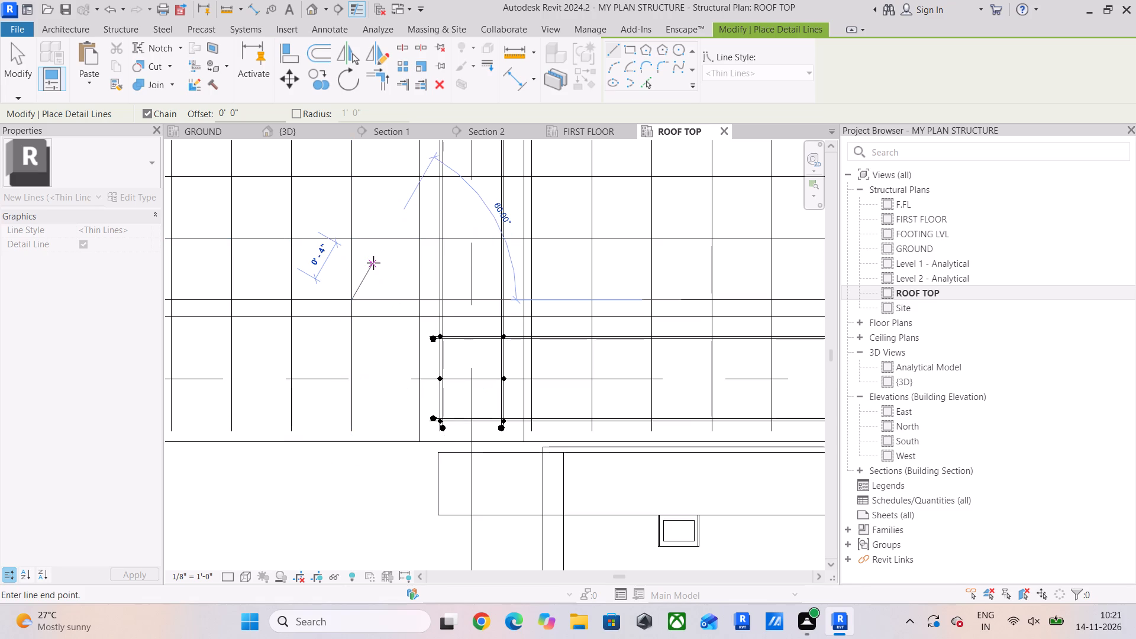
key(Escape)
key(Escape)
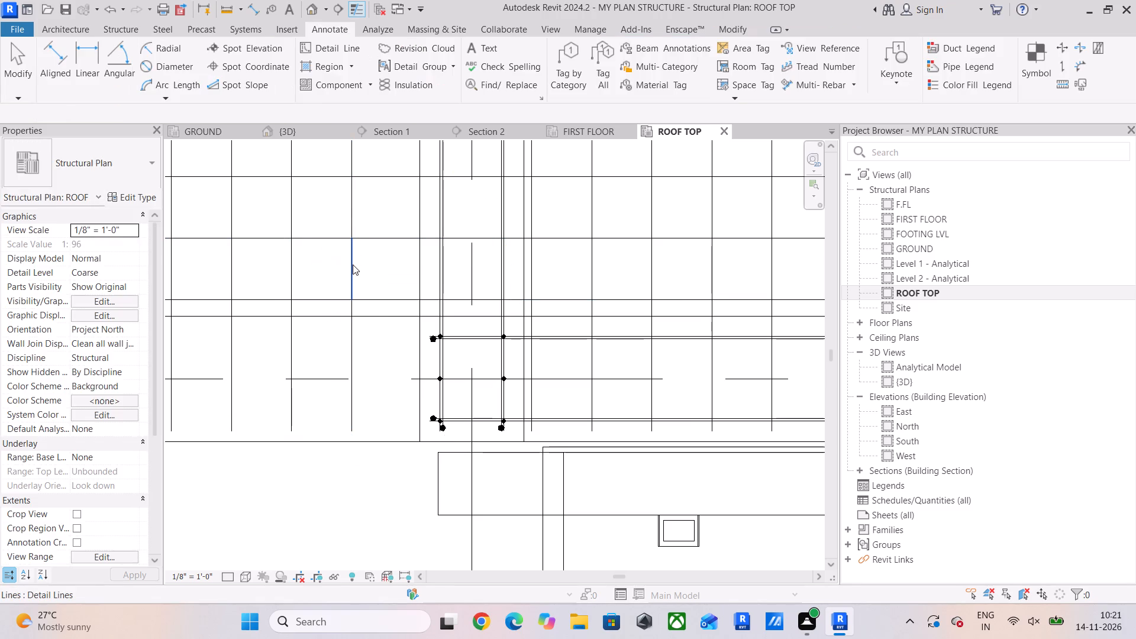
Copy the vertical detail line downward twice, end to end, toward the slab's lower edge.
click(353, 264)
click(312, 76)
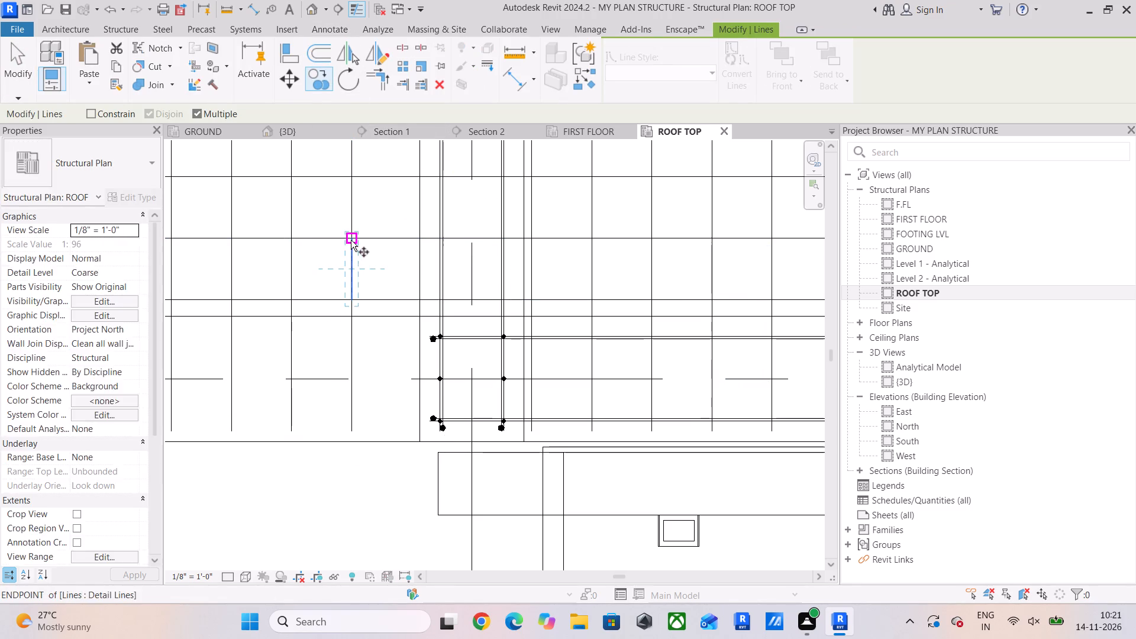
click(351, 239)
click(347, 298)
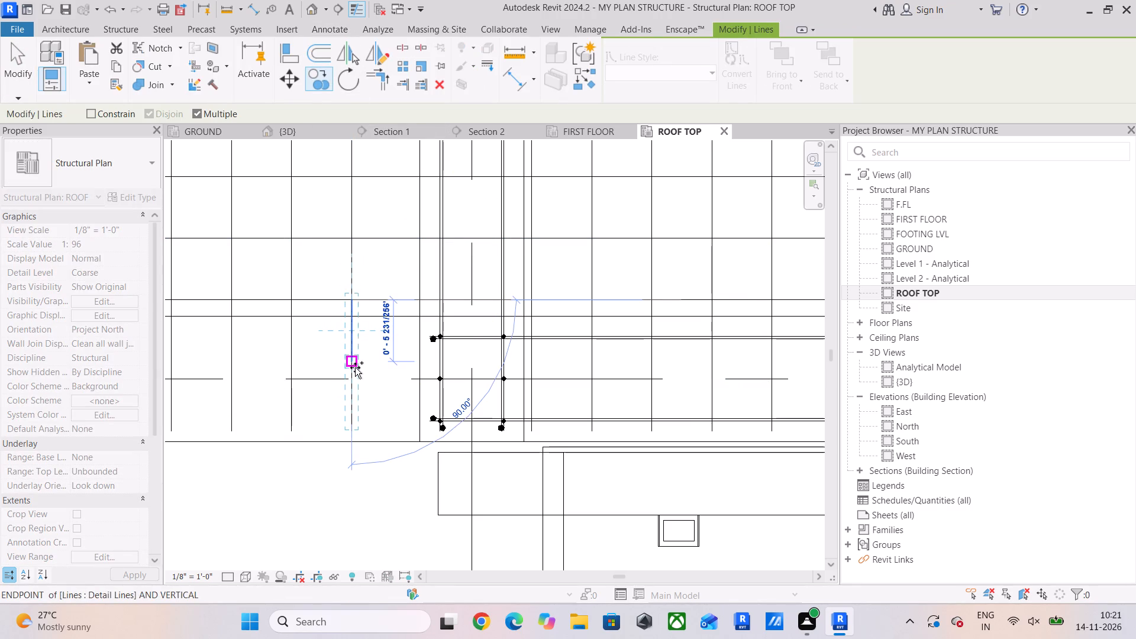
click(355, 367)
key(Escape)
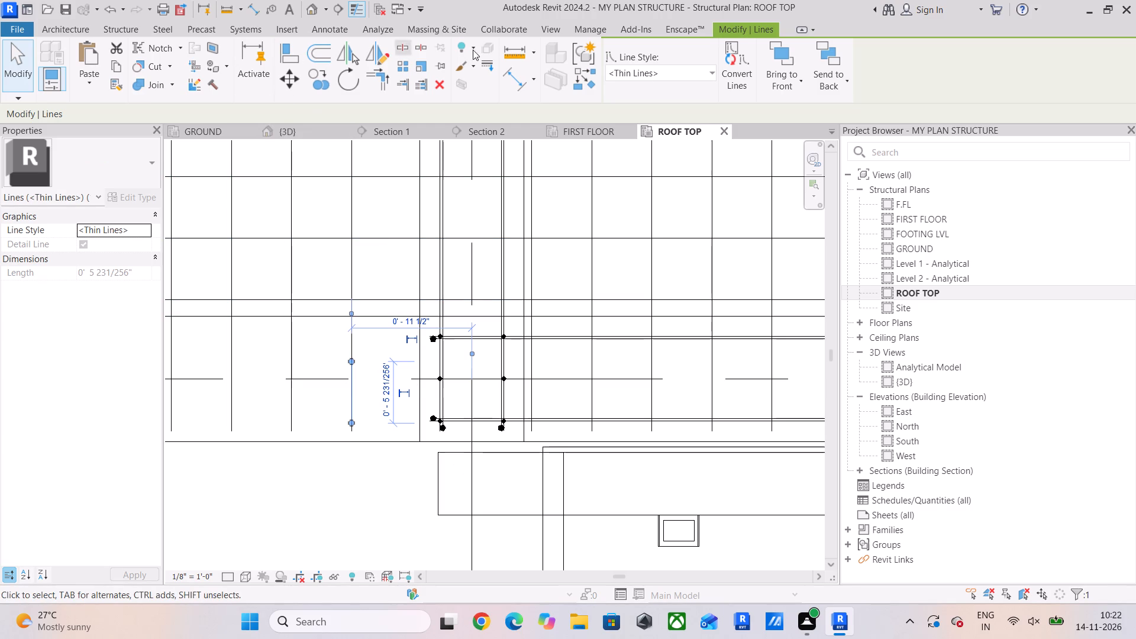
Draw a horizontal detail line leftward from the lowest copy's bottom end, along the slab's lower edge.
click(589, 80)
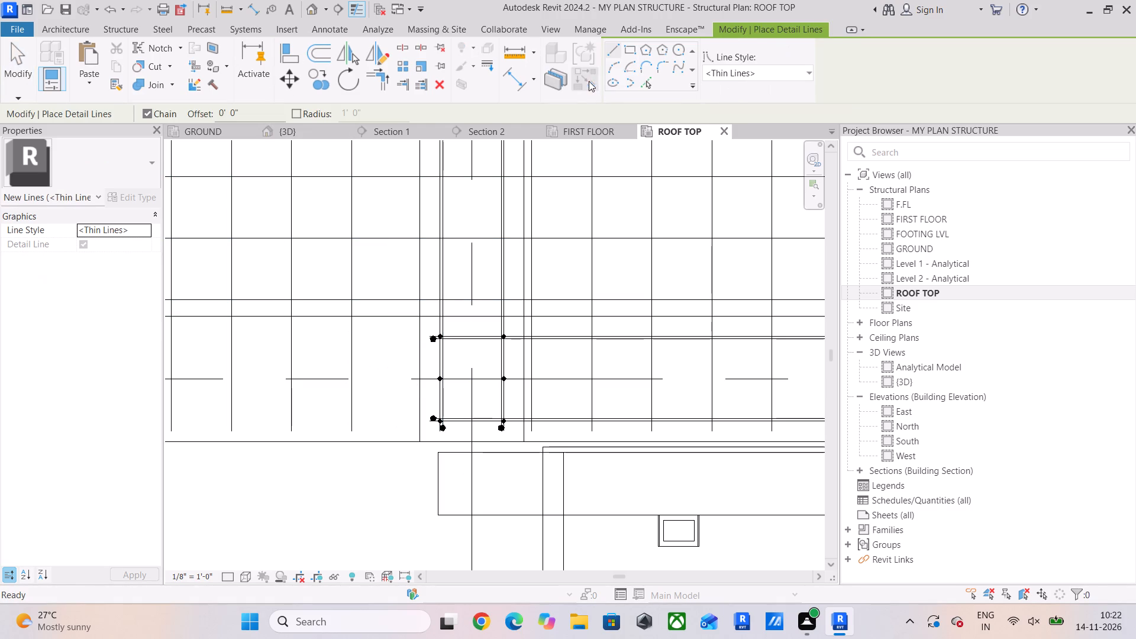
click(351, 425)
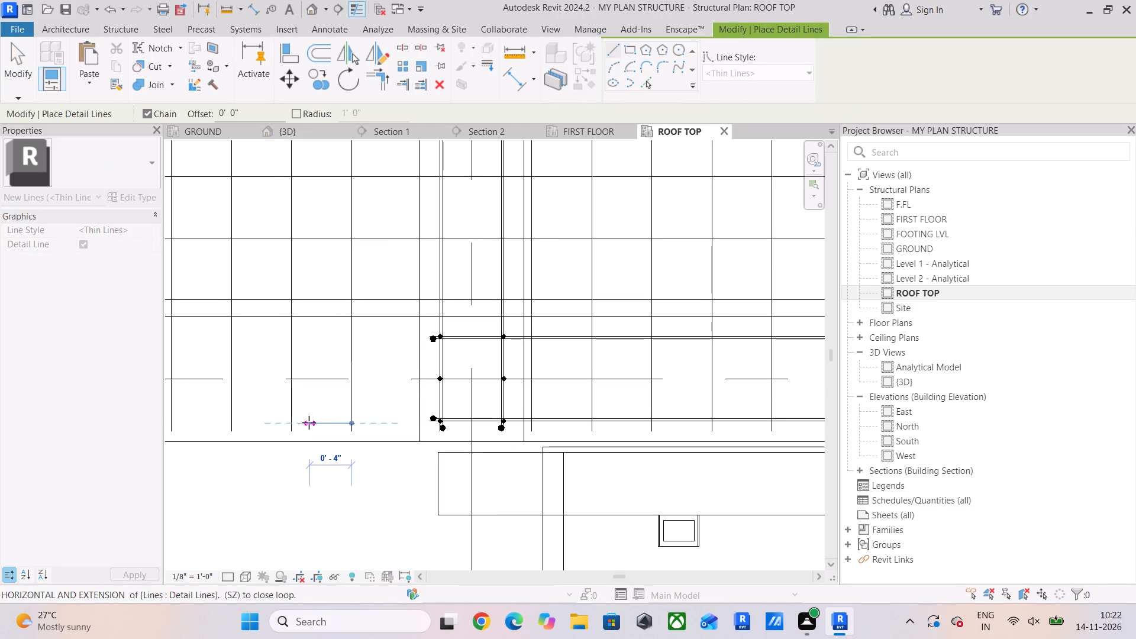
scroll(308, 421, down, 4)
middle_drag(308, 421, 559, 403)
scroll(284, 403, down, 3)
middle_drag(283, 403, 468, 401)
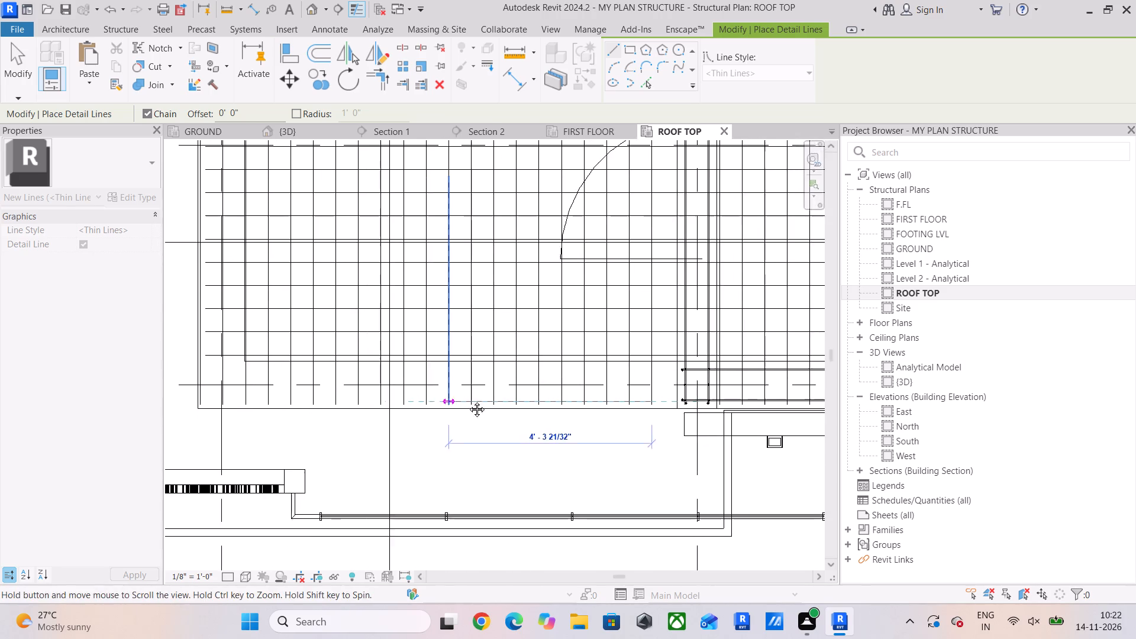
middle_drag(468, 401, 469, 401)
click(452, 398)
key(Escape)
key(Escape)
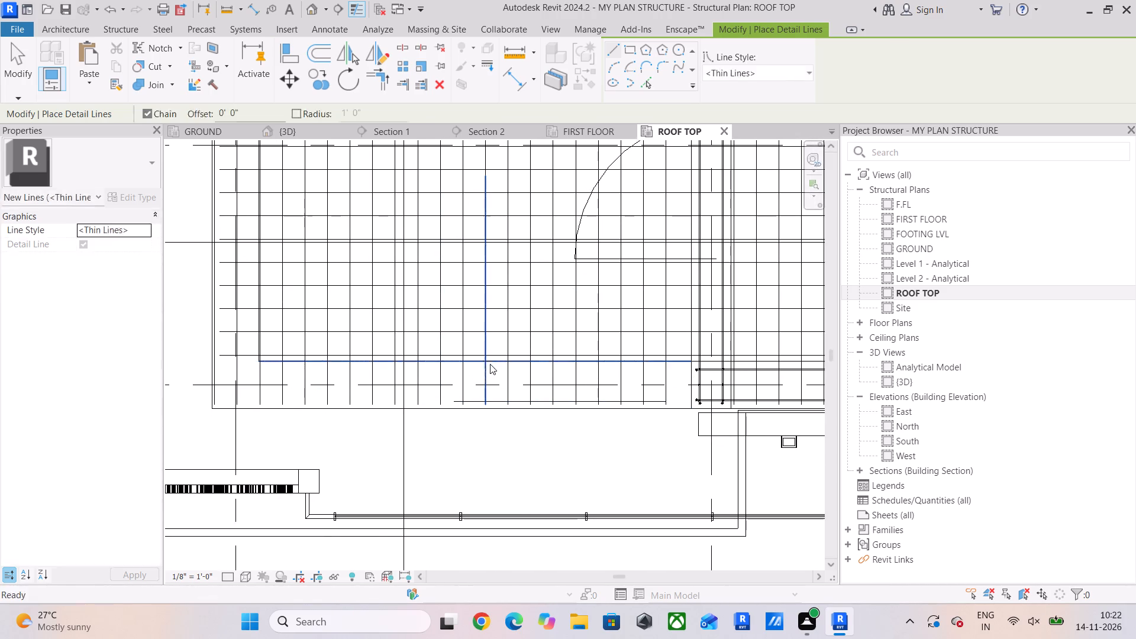
Extend the left slab's horizontal #4 bar set down so its last bar lies on the horizontal guide line.
click(483, 356)
drag(472, 357, 475, 377)
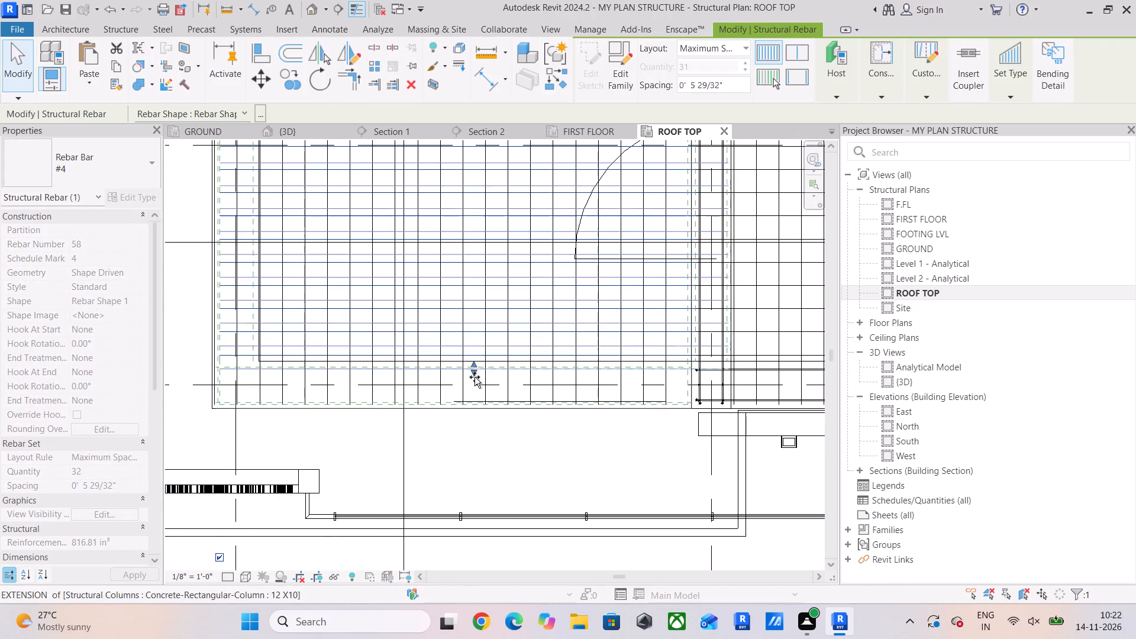
drag(475, 377, 470, 401)
scroll(475, 400, up, 13)
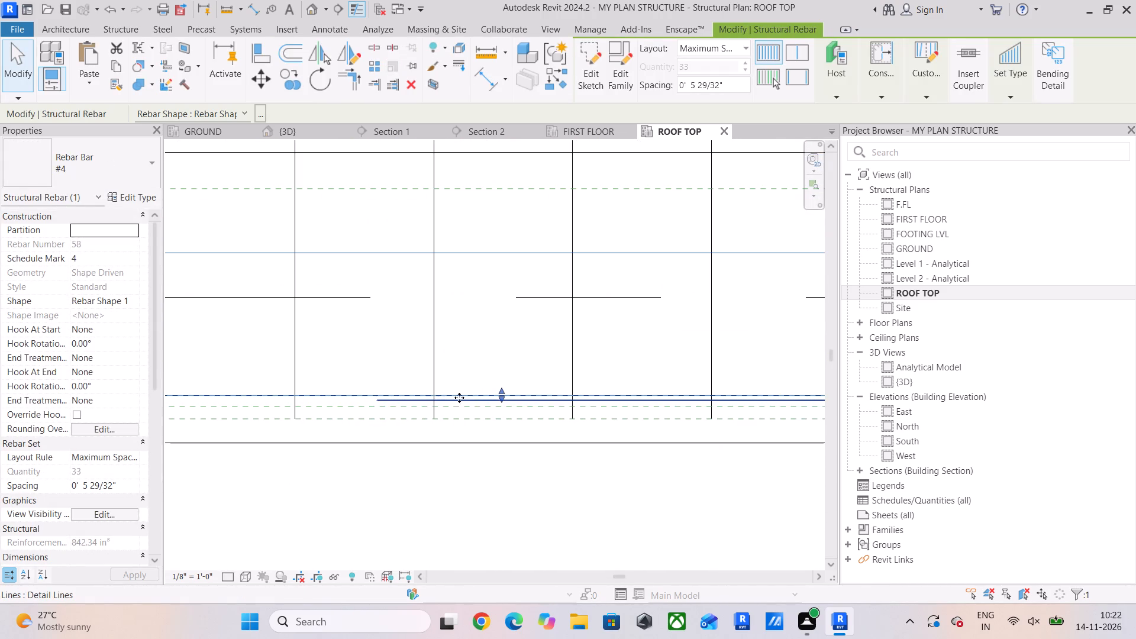
click(497, 398)
drag(509, 343, 510, 356)
key(Escape)
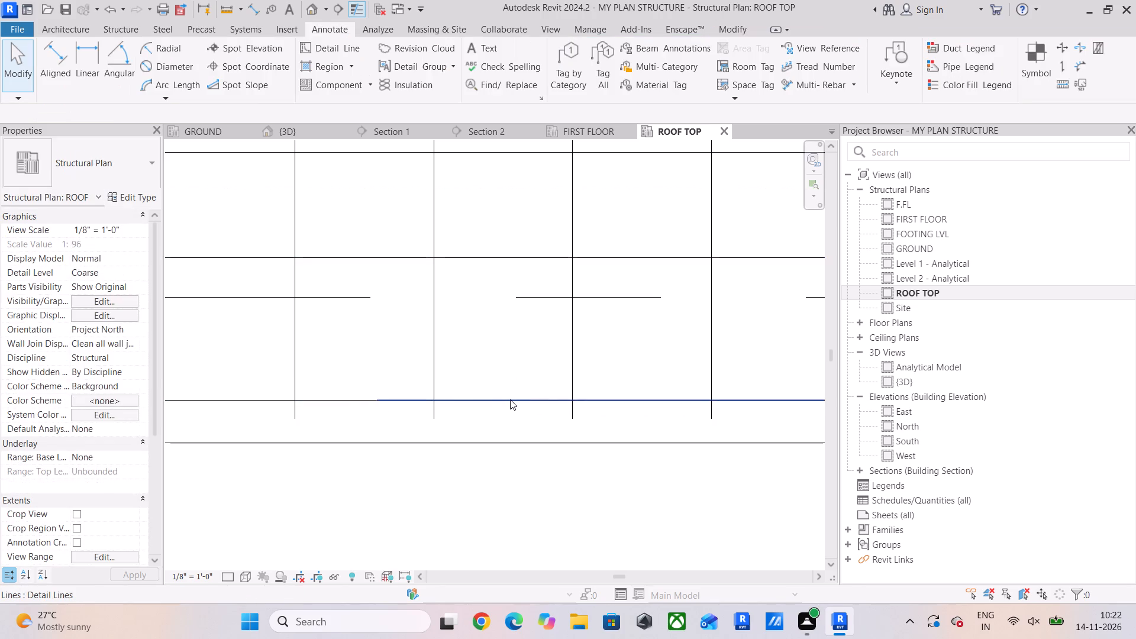
Delete the horizontal guide line and the two lower vertical guide segments beside the lower interior column.
click(510, 399)
key(Delete)
scroll(510, 399, down, 4)
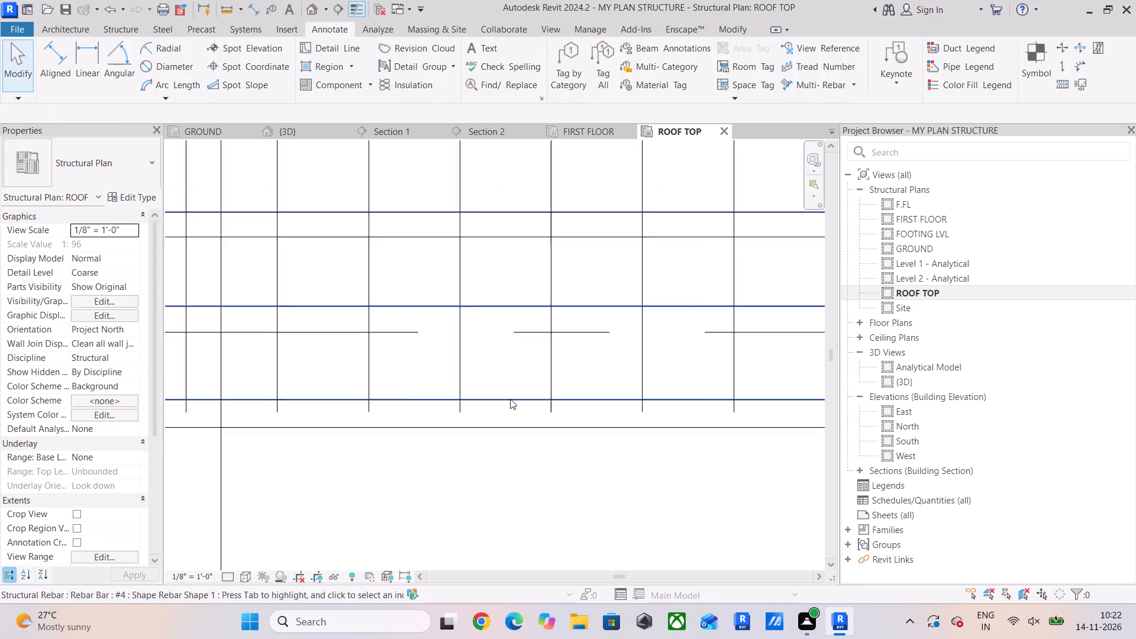
scroll(510, 399, down, 1)
middle_drag(510, 399, 272, 442)
scroll(621, 429, down, 2)
middle_drag(640, 424, 376, 443)
scroll(680, 425, up, 2)
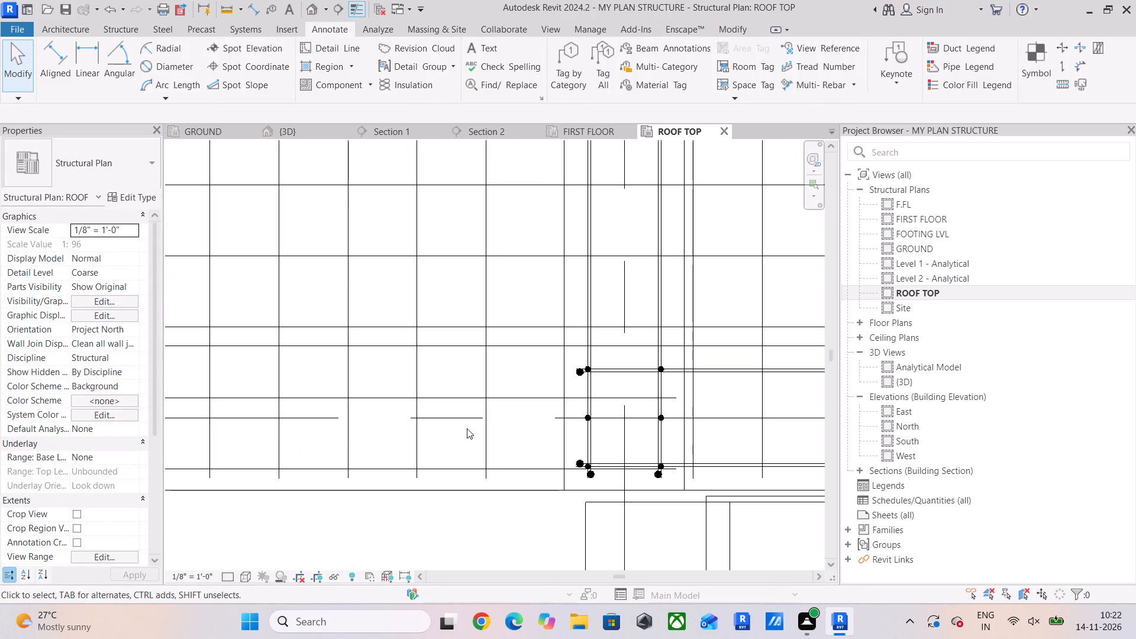
click(482, 433)
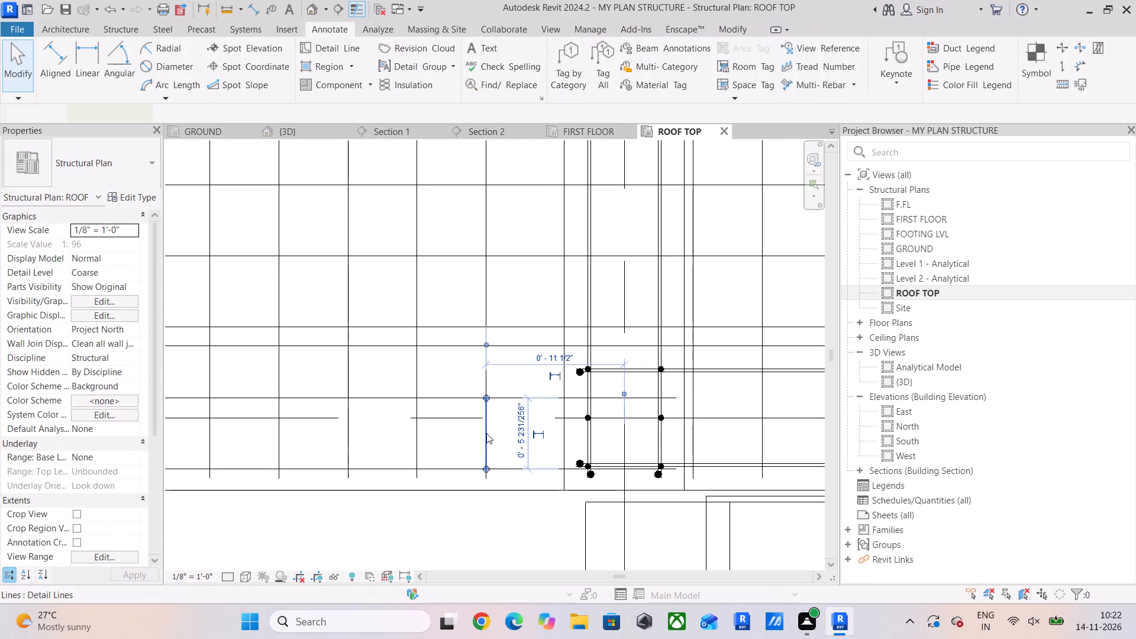
ctrl+click(491, 383)
key(Delete)
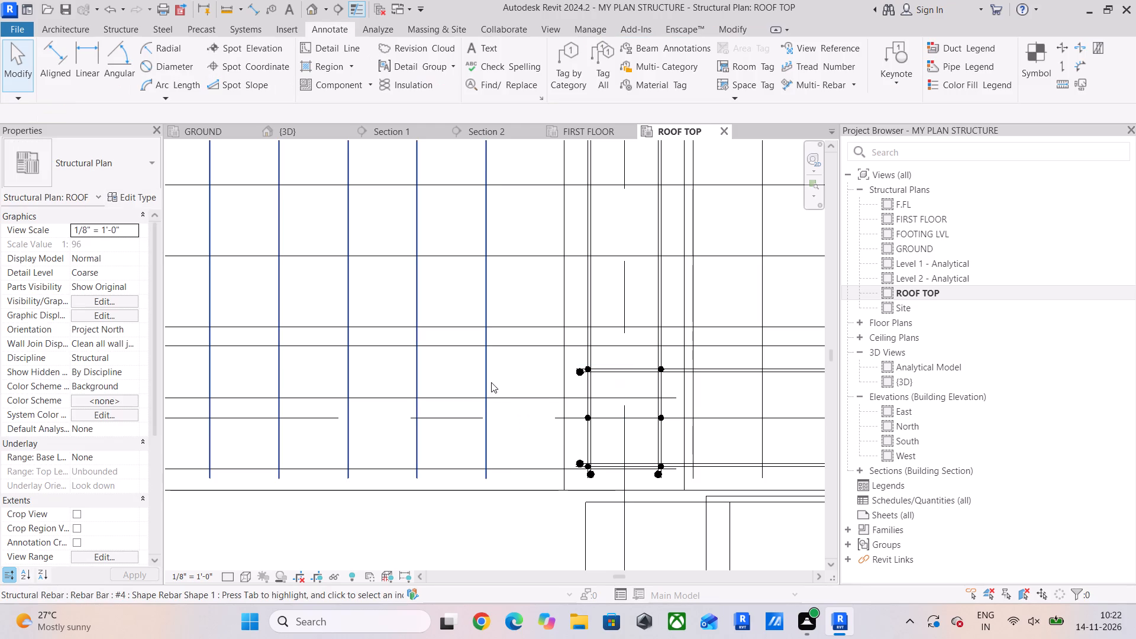
Examine the ROOF TOP reinforcement from the lower interior column across to the column at the slab's left edge.
scroll(504, 380, down, 2)
middle_drag(528, 370, 543, 344)
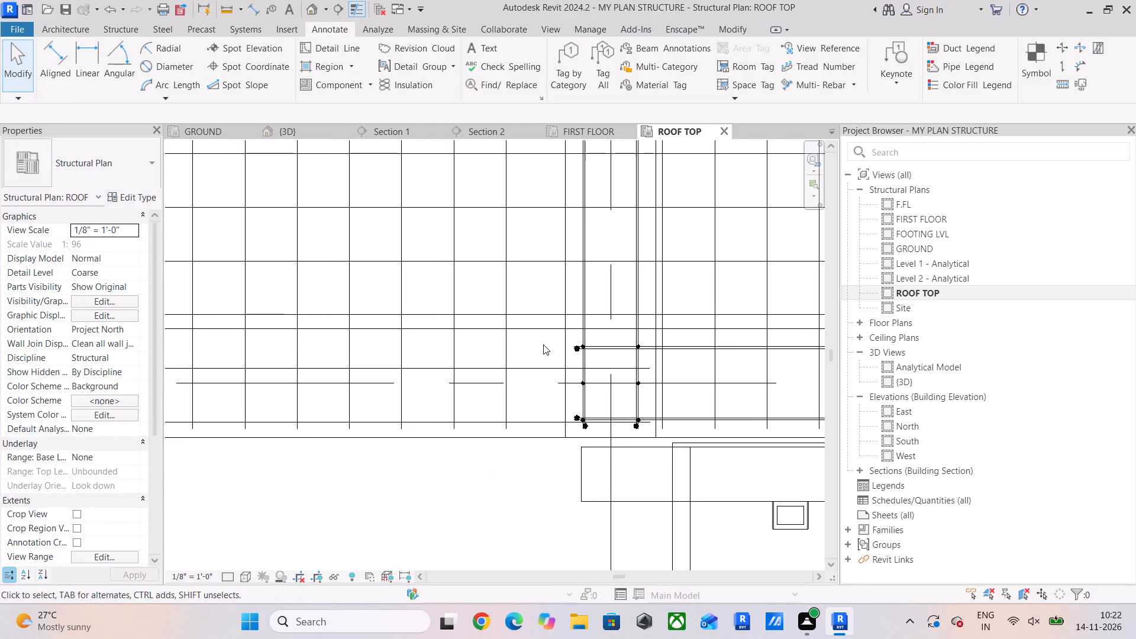
scroll(566, 401, down, 3)
middle_drag(552, 419, 486, 457)
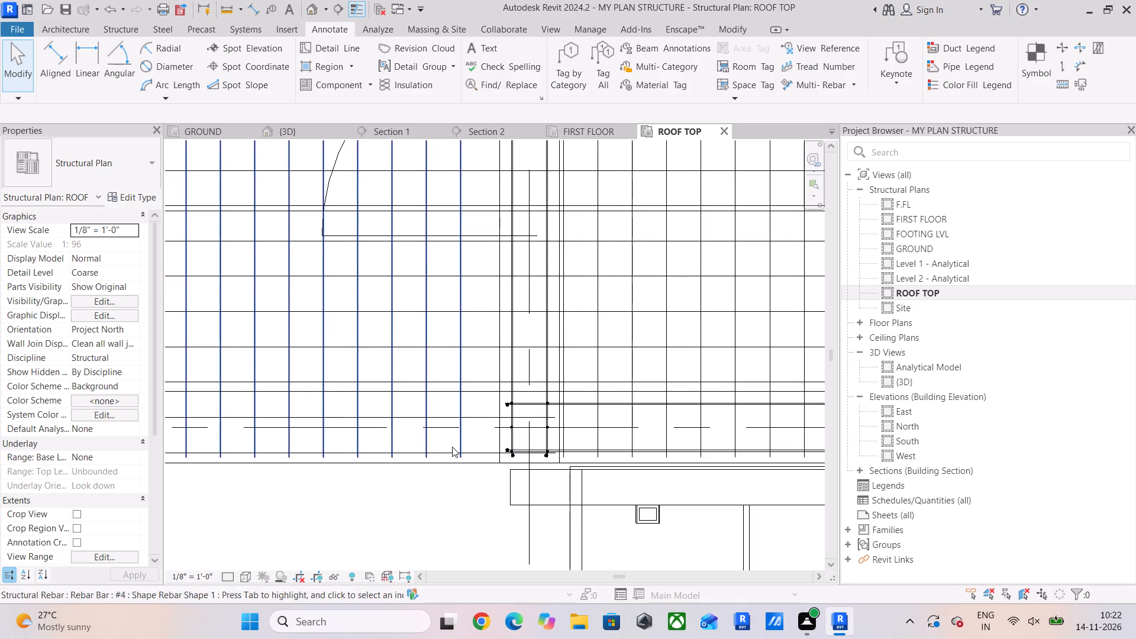
middle_drag(452, 447, 525, 540)
middle_drag(548, 371, 637, 584)
scroll(568, 441, down, 3)
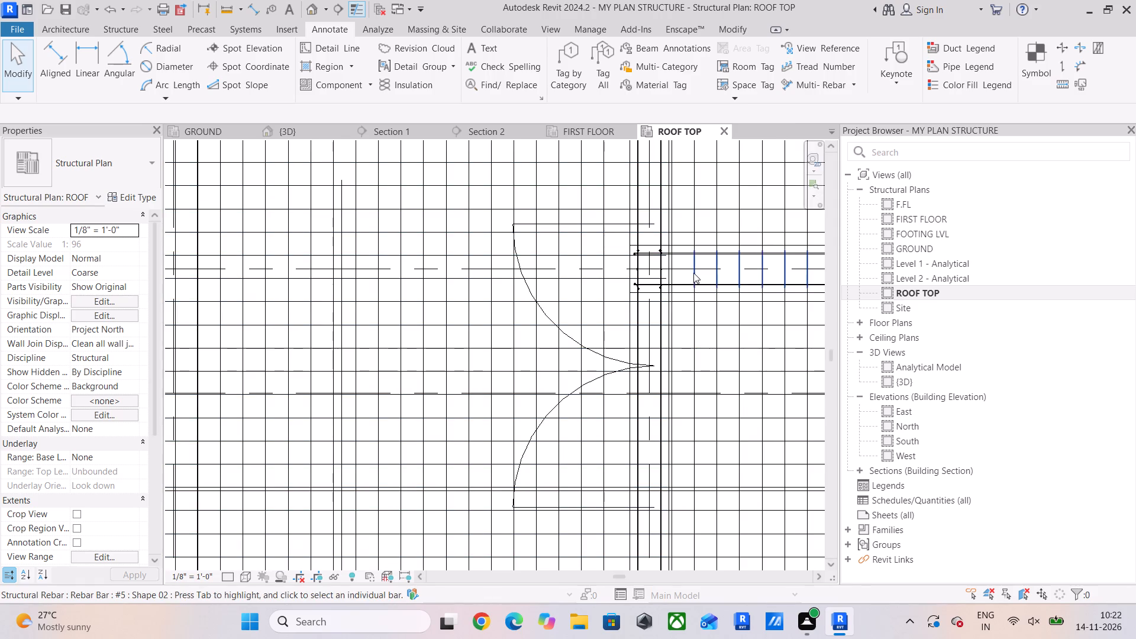
scroll(680, 245, up, 3)
scroll(631, 277, up, 4)
scroll(523, 321, down, 8)
middle_drag(523, 324, 834, 333)
middle_drag(486, 301, 427, 527)
middle_drag(476, 359, 440, 469)
scroll(371, 270, up, 4)
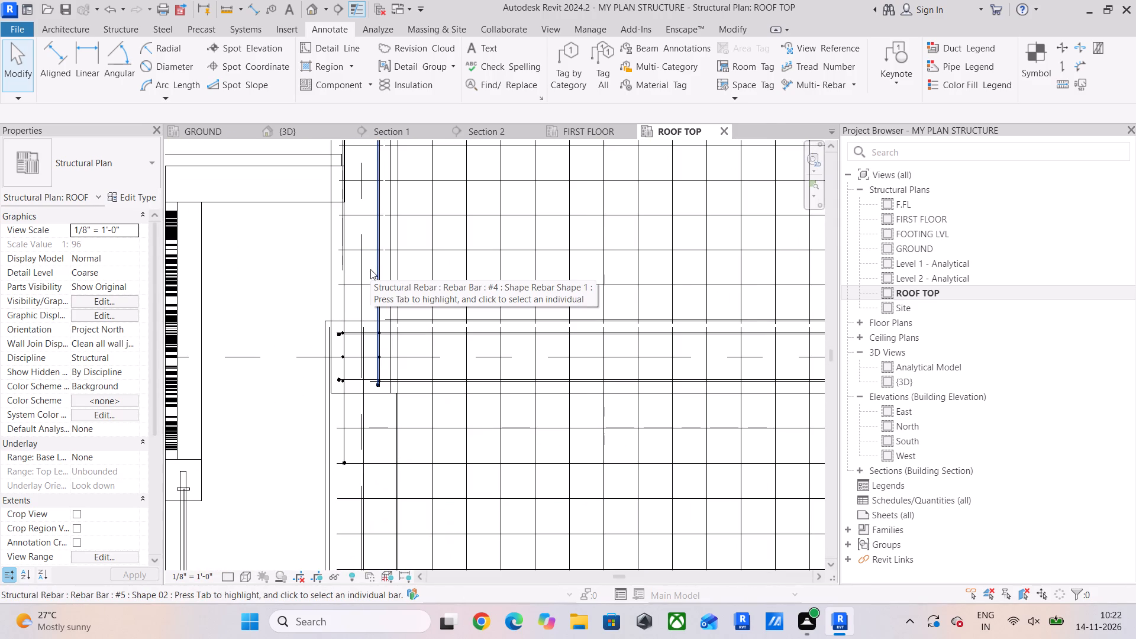
scroll(393, 286, up, 4)
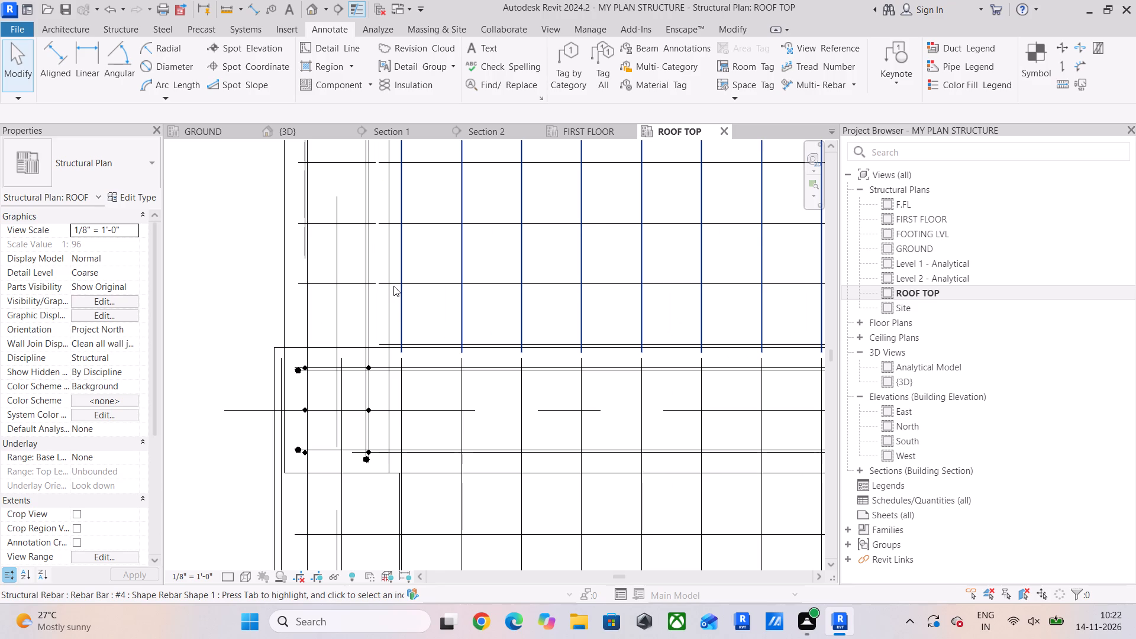
Align the lower end of the left #5 bar with the neighbouring #5 bar's end inside the slab's left-edge column.
scroll(391, 286, down, 4)
middle_drag(341, 352, 351, 261)
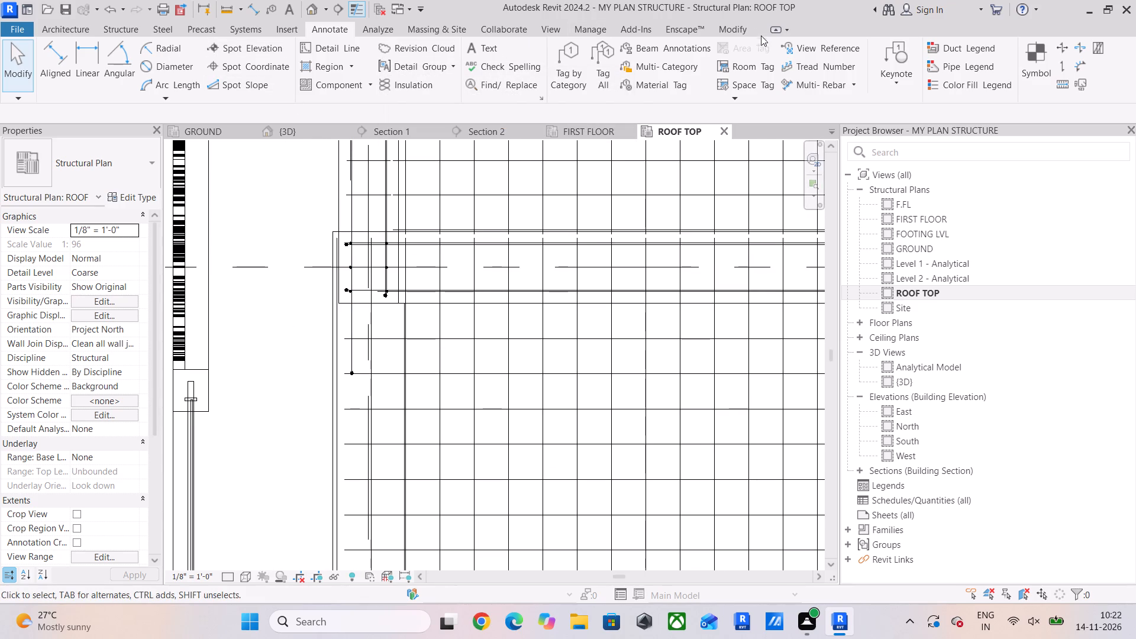
click(733, 26)
click(289, 52)
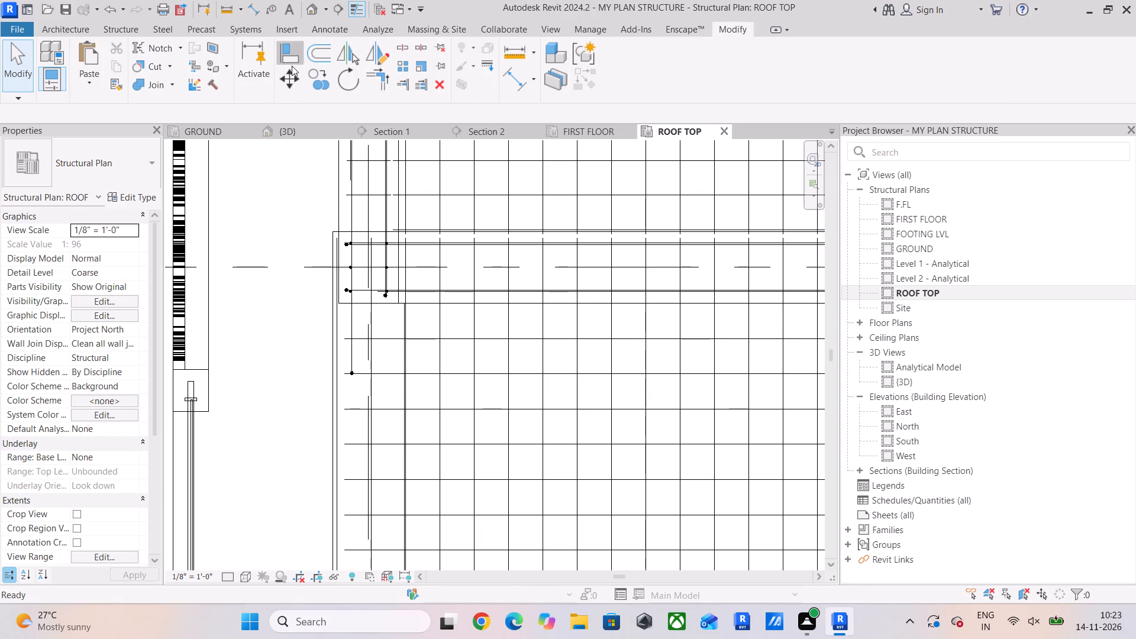
scroll(421, 321, up, 9)
click(369, 272)
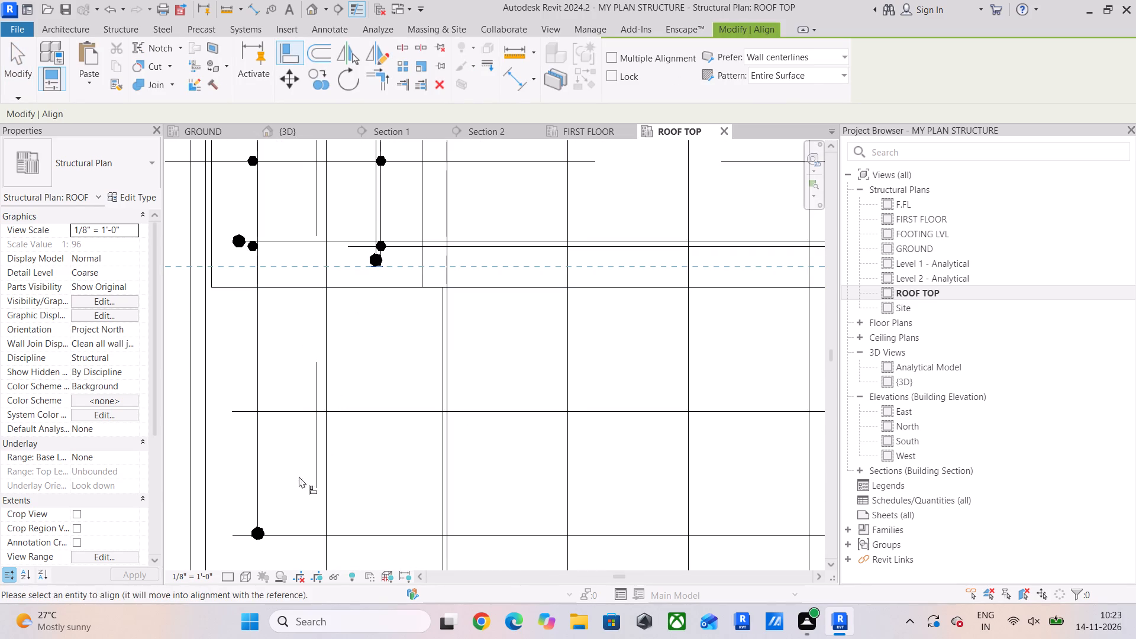
click(256, 544)
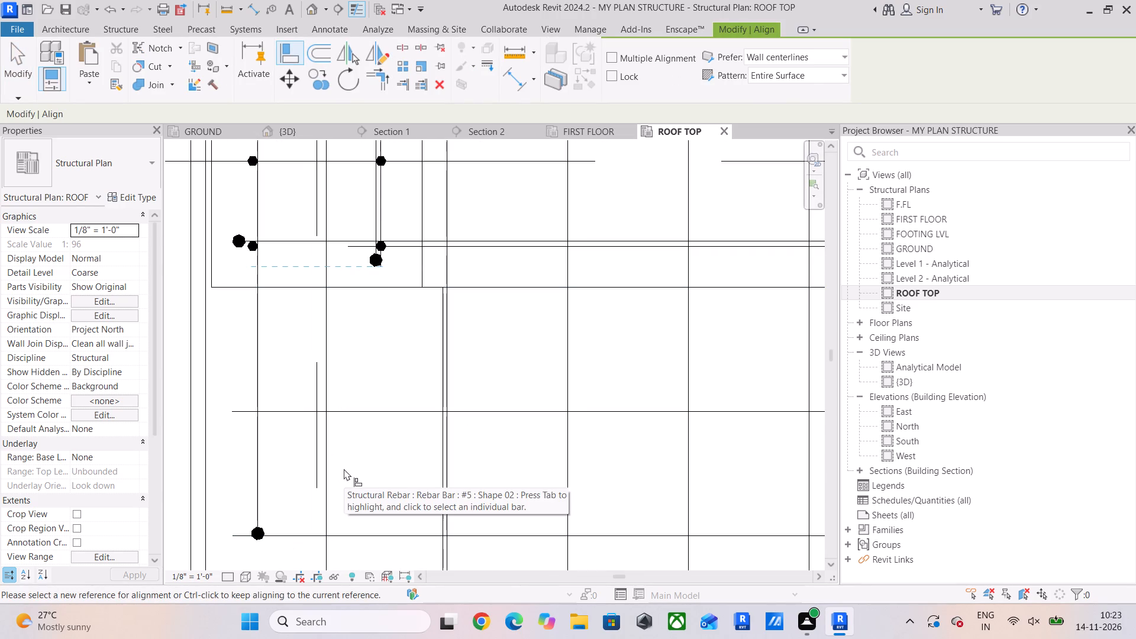
click(372, 266)
click(255, 544)
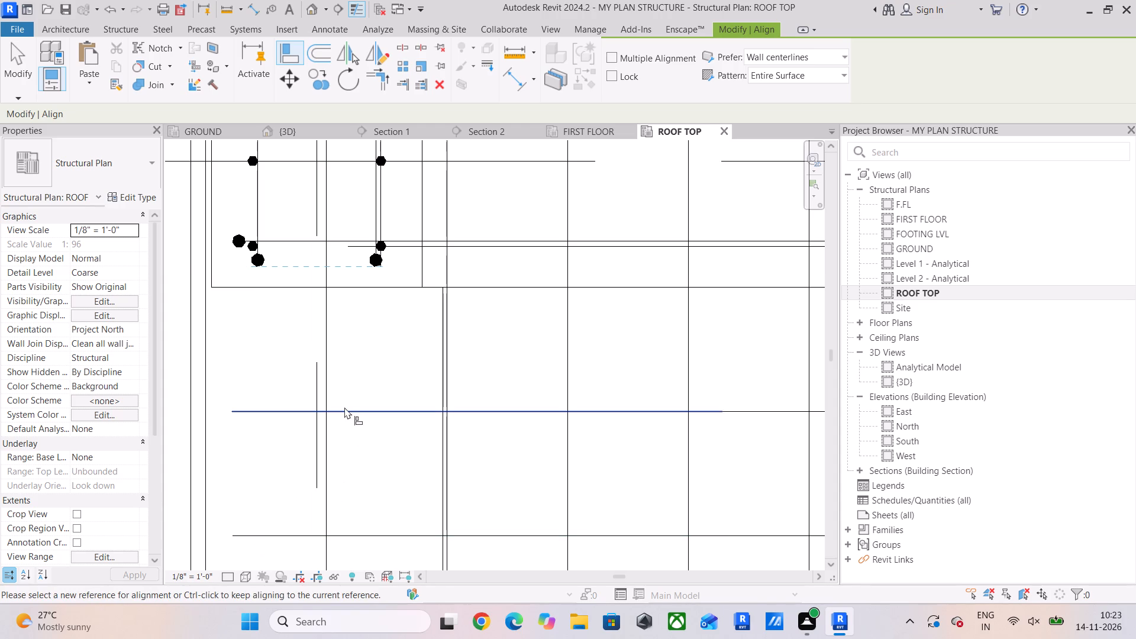
scroll(279, 335, down, 4)
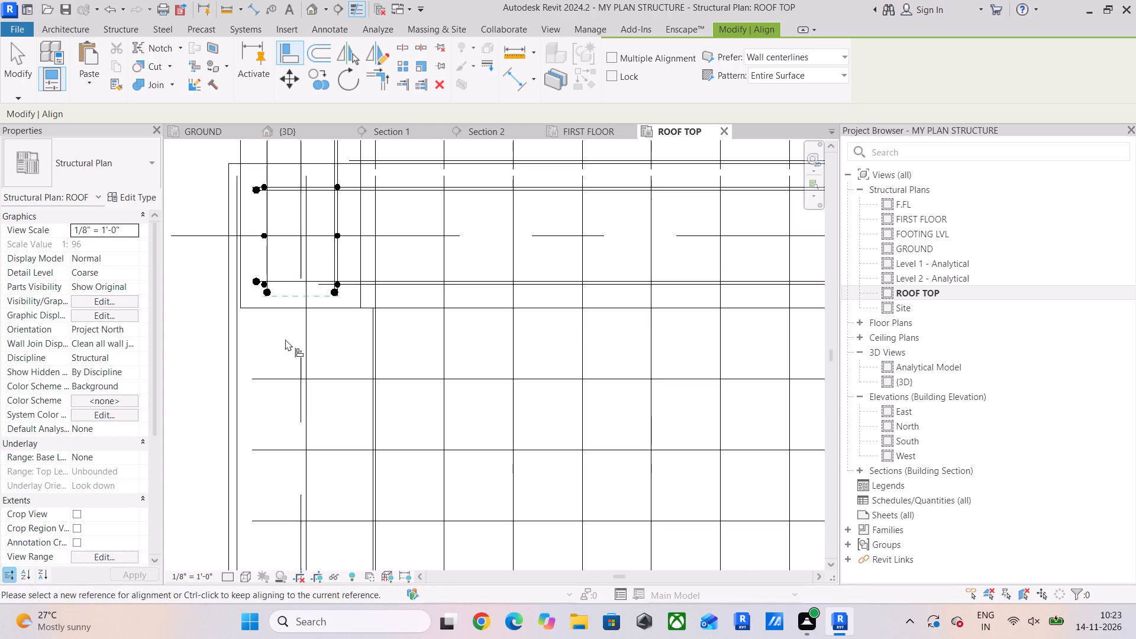
click(9, 56)
Examine the ROOF TOP bar ends along the beam line from that left-edge column across the interior columns.
scroll(422, 372, down, 5)
scroll(510, 368, down, 3)
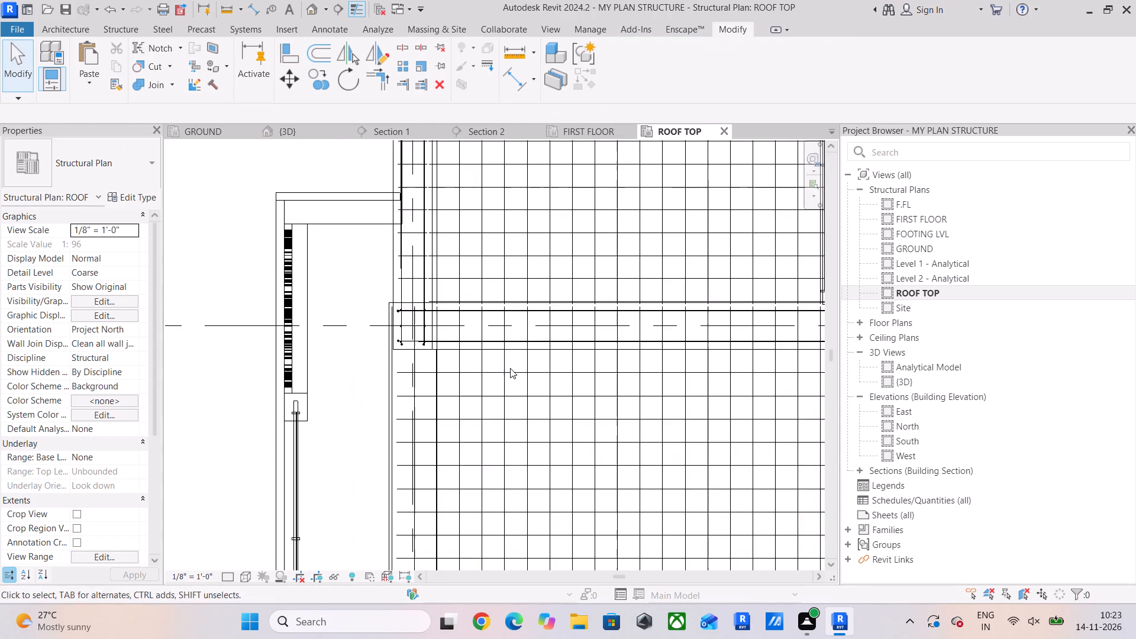
middle_drag(512, 369, 424, 450)
scroll(373, 364, up, 5)
scroll(325, 415, up, 5)
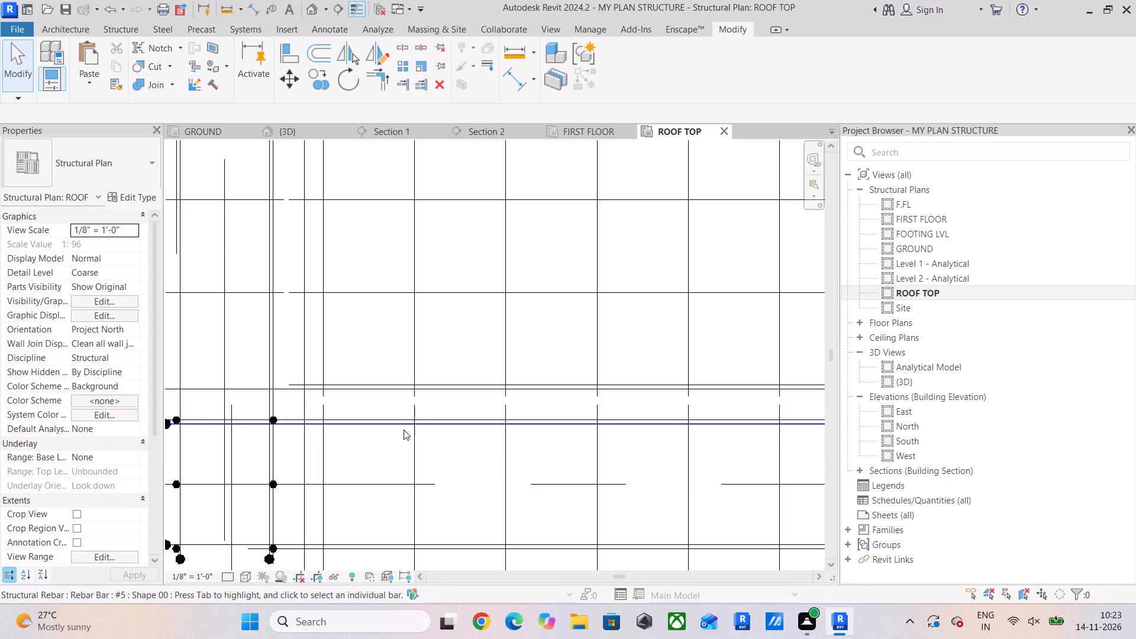
scroll(459, 430, down, 11)
middle_drag(552, 438, 307, 495)
scroll(551, 474, down, 3)
middle_drag(563, 471, 487, 399)
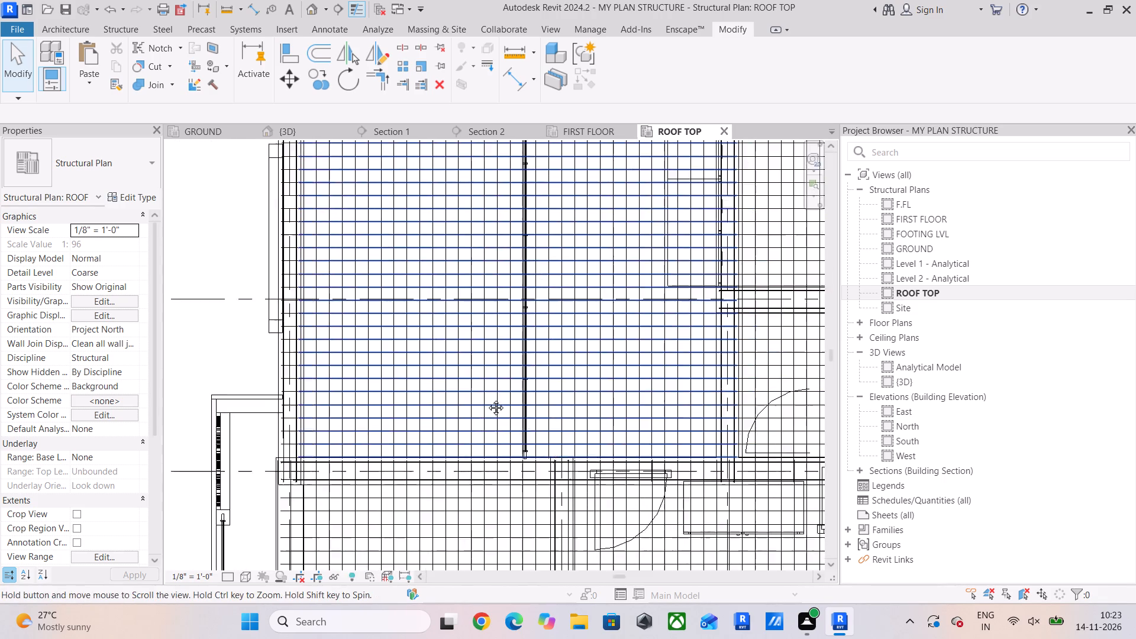
middle_drag(487, 399, 451, 335)
scroll(467, 350, up, 5)
scroll(547, 366, up, 5)
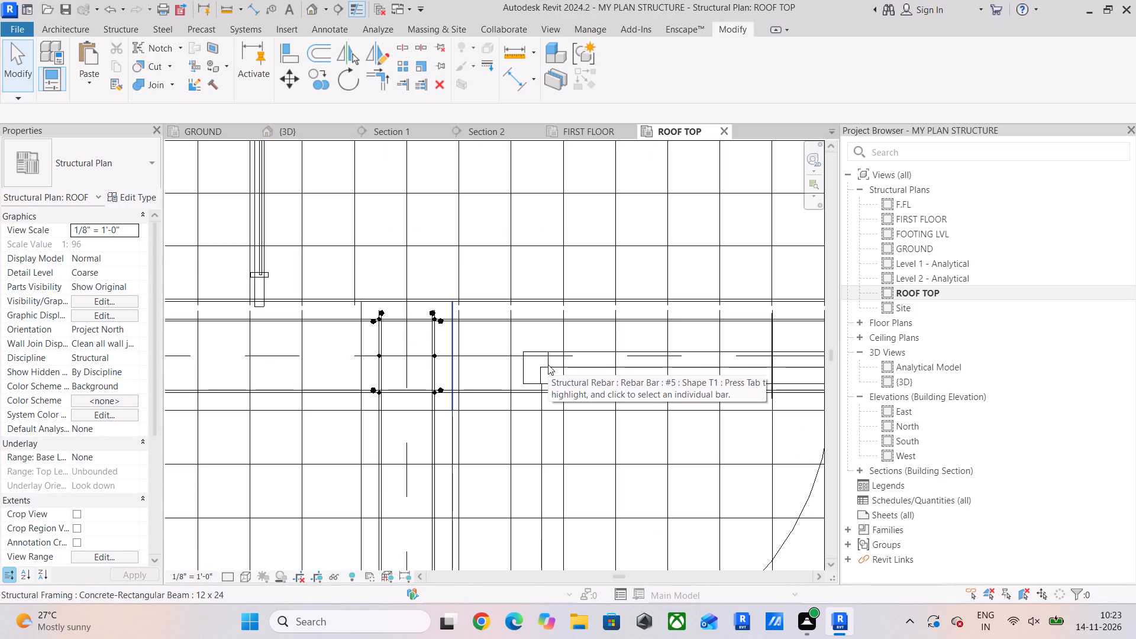
scroll(550, 371, down, 1)
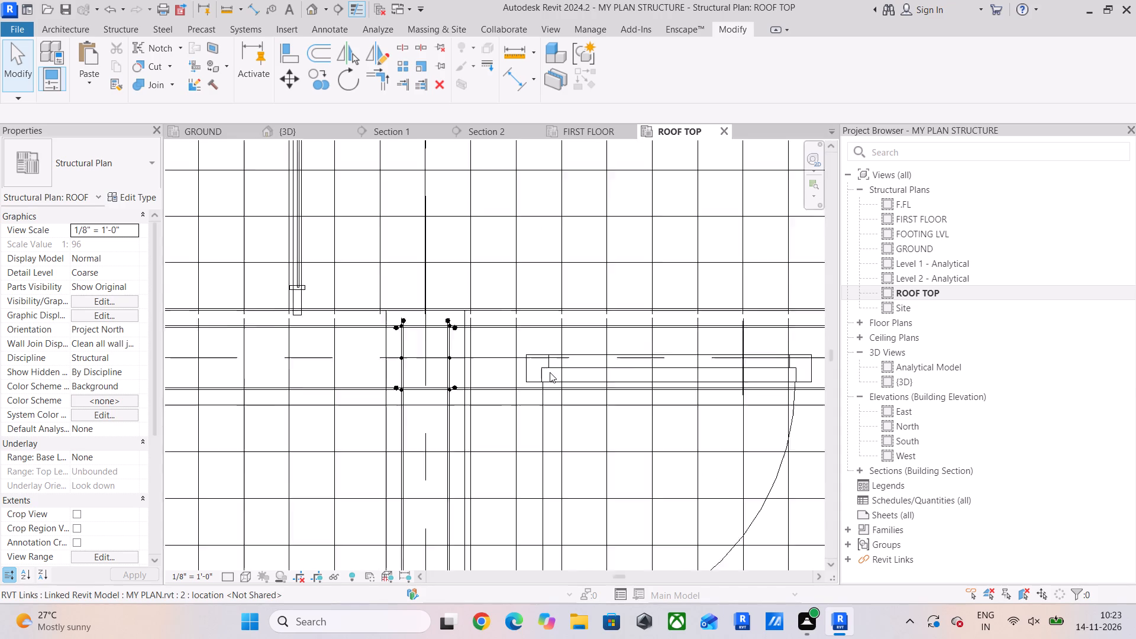
scroll(550, 372, down, 6)
middle_drag(576, 380, 401, 424)
scroll(421, 420, down, 3)
middle_drag(481, 404, 478, 448)
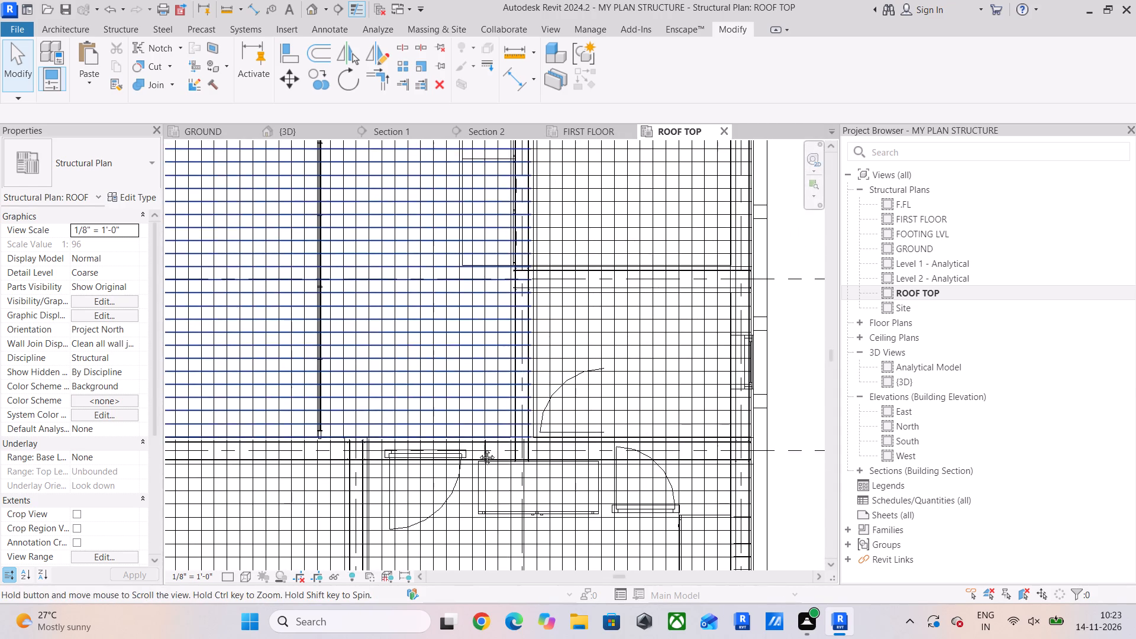
middle_drag(478, 448, 478, 450)
scroll(546, 227, up, 5)
scroll(516, 299, down, 5)
Examine the bar ends along the next beam line up, from the interior column back to the slab's left edge.
middle_drag(515, 305, 501, 529)
scroll(492, 330, up, 9)
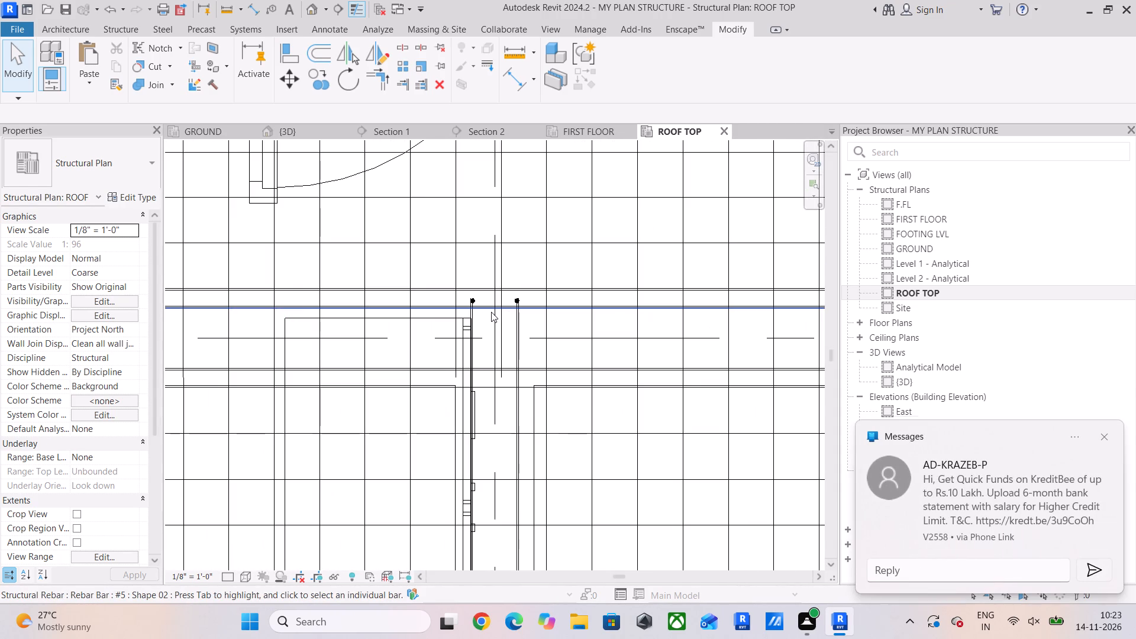
scroll(492, 312, down, 10)
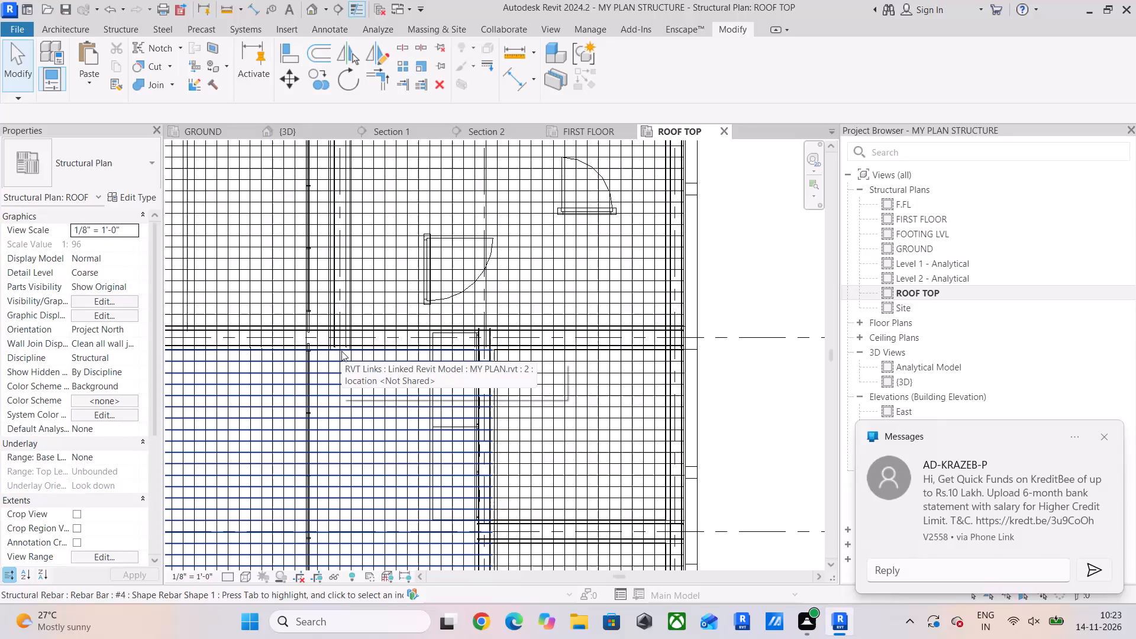
middle_drag(282, 350, 592, 409)
scroll(405, 372, up, 5)
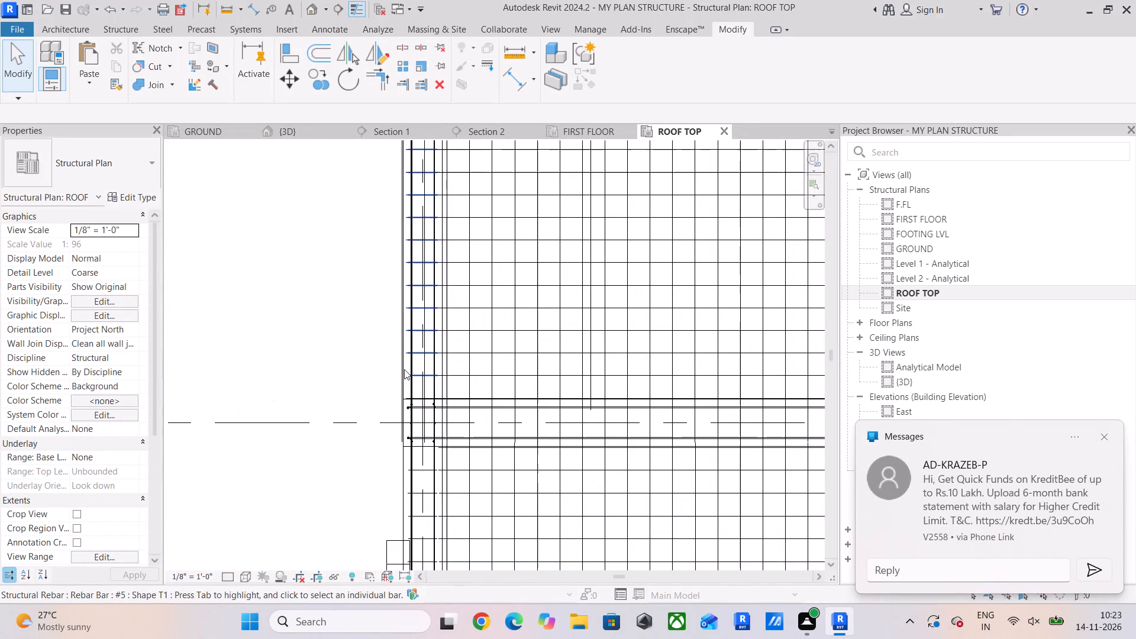
scroll(417, 454, up, 5)
scroll(436, 388, down, 7)
middle_drag(452, 395, 440, 624)
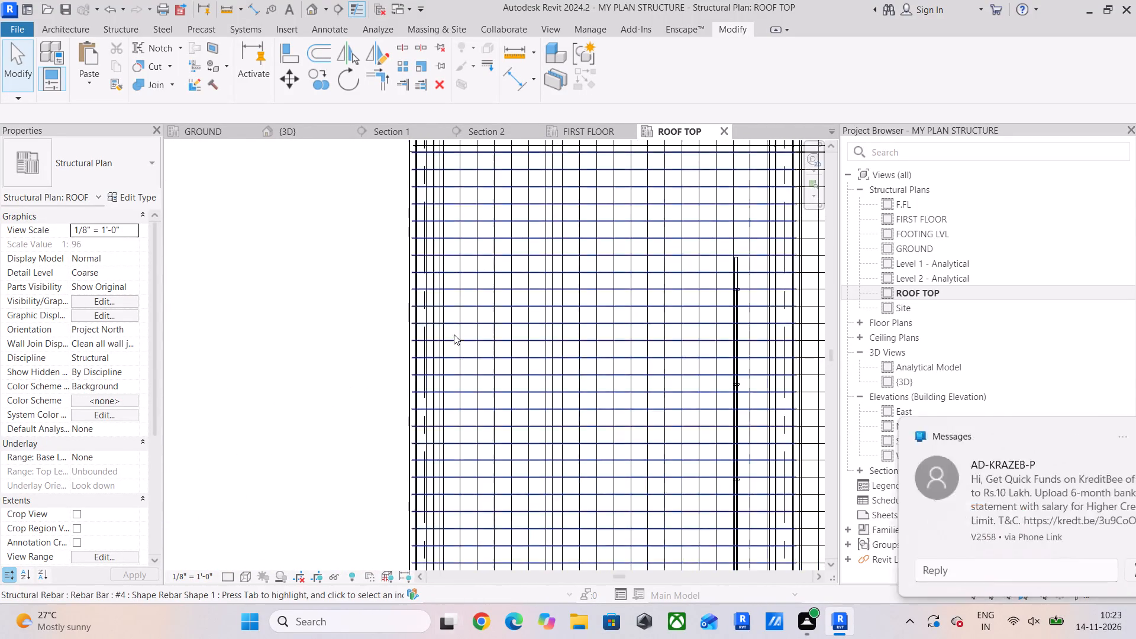
scroll(454, 331, down, 4)
middle_drag(454, 339, 443, 485)
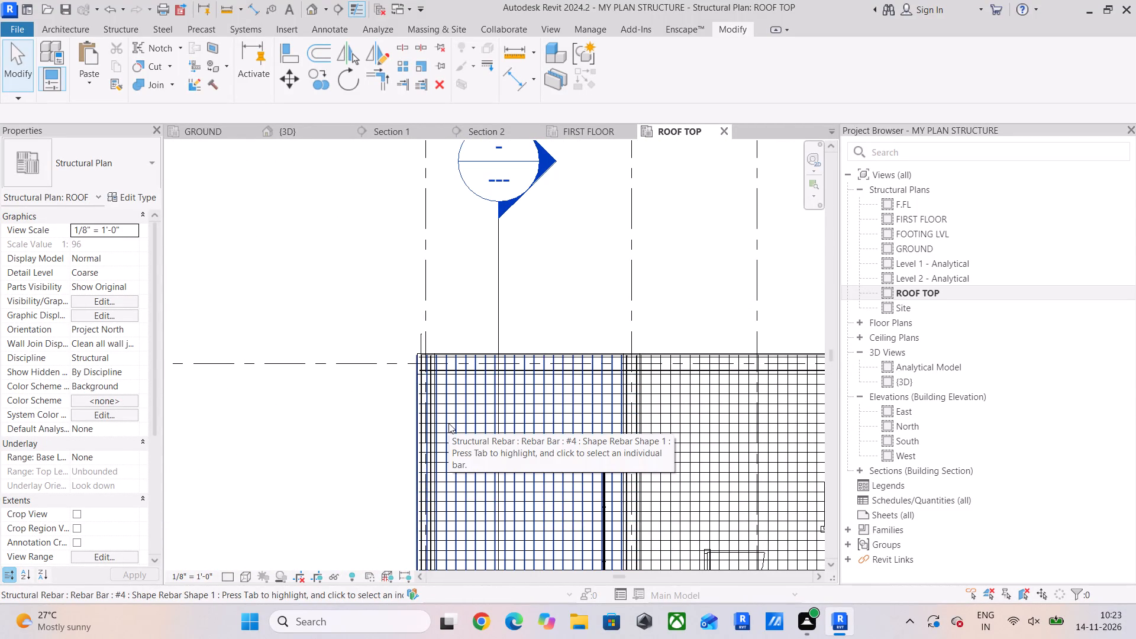
Align the upper end of the overlong #5 bar with the neighbouring #5 bar's end in the slab's upper-left corner column.
scroll(440, 323, up, 5)
scroll(414, 435, up, 5)
scroll(397, 318, up, 1)
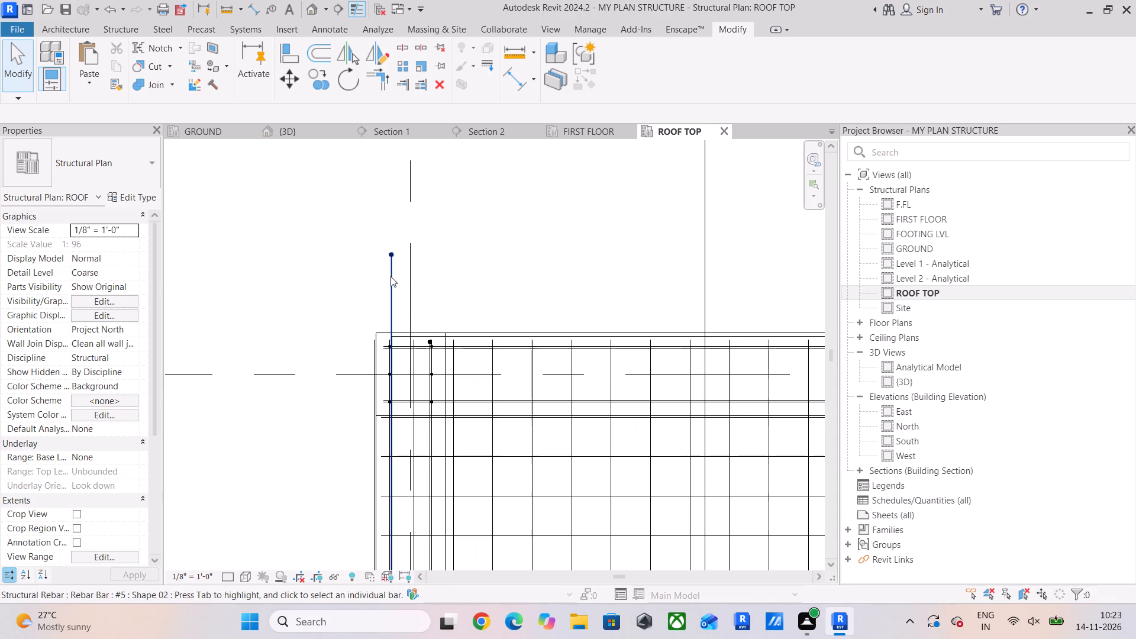
scroll(395, 354, up, 6)
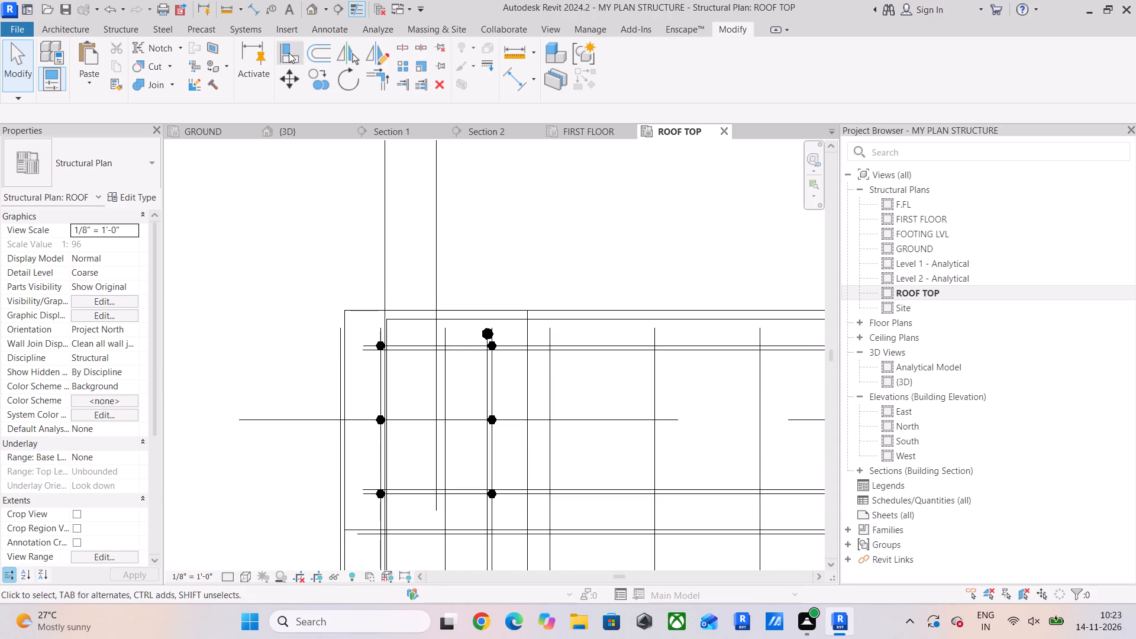
drag(289, 53, 289, 61)
click(482, 329)
scroll(474, 330, down, 4)
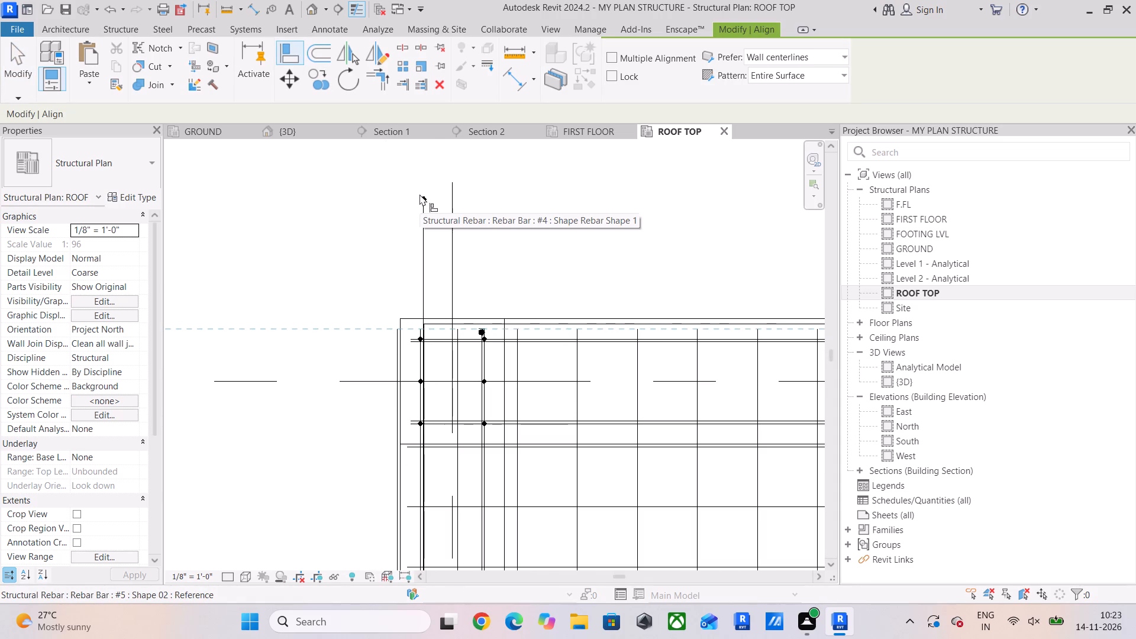
scroll(419, 191, up, 4)
click(435, 198)
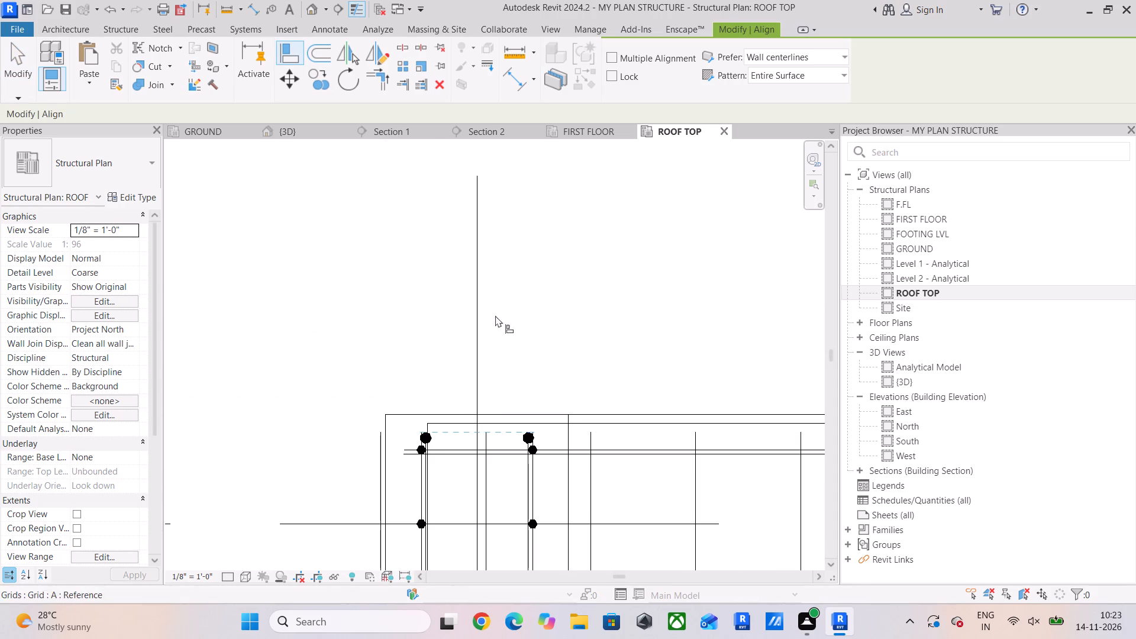
middle_drag(508, 414, 495, 295)
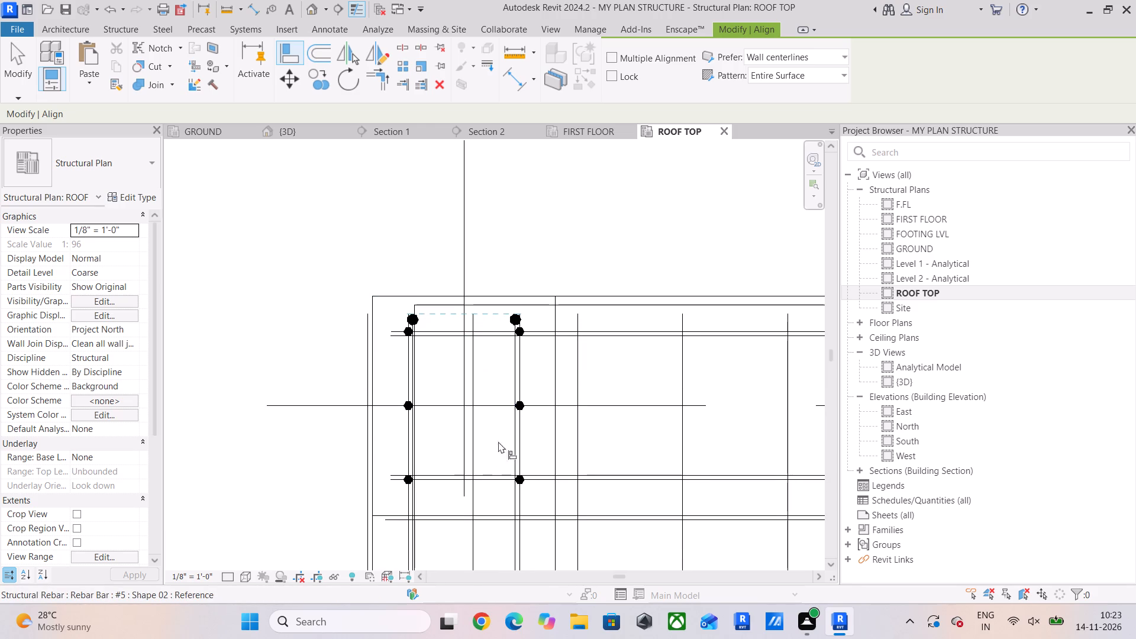
Examine the #5 bar ends along the slab's top edge beam, from the upper-left to the upper-right corner column.
scroll(427, 369, down, 9)
middle_drag(611, 390, 325, 341)
scroll(460, 371, down, 4)
middle_drag(609, 396, 333, 451)
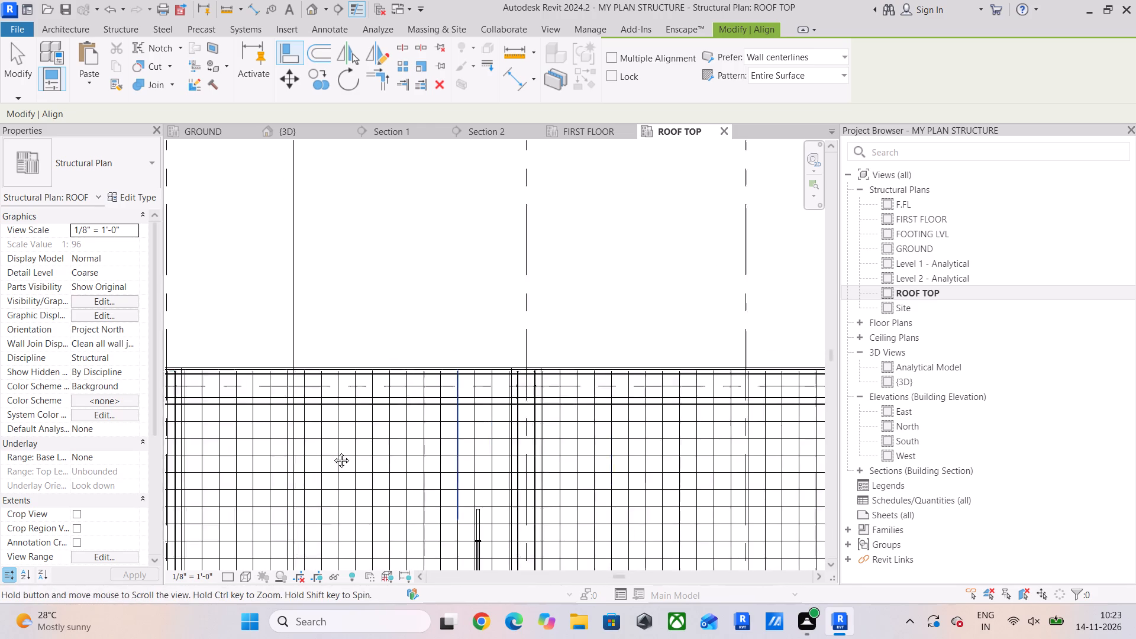
middle_drag(333, 451, 306, 460)
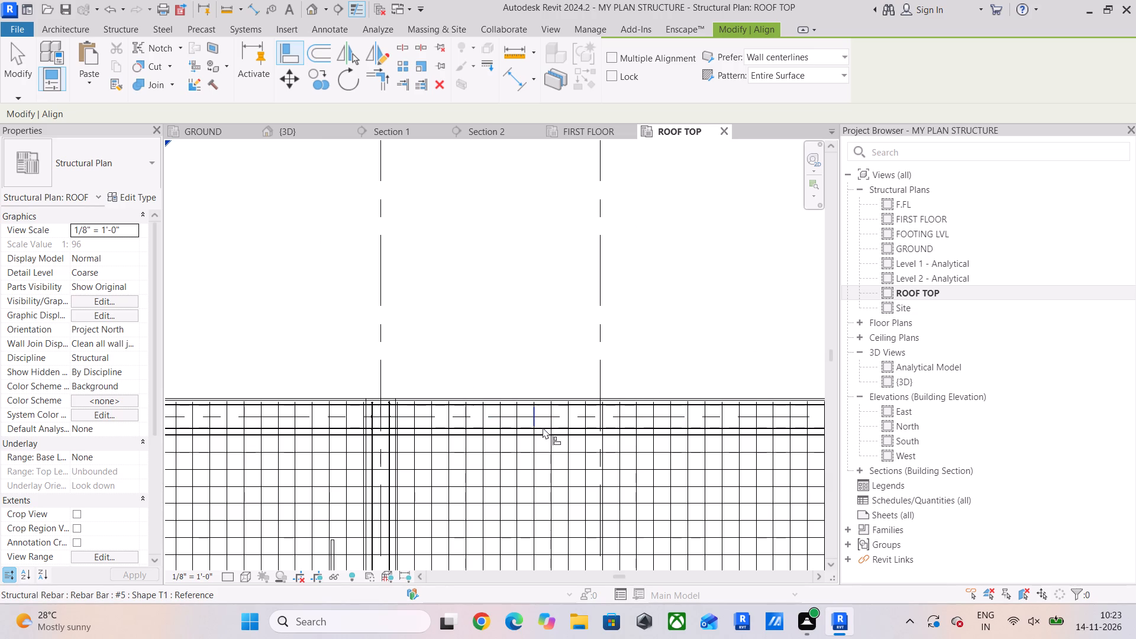
scroll(555, 428, down, 3)
middle_drag(582, 434, 417, 438)
scroll(650, 421, up, 5)
scroll(585, 428, up, 10)
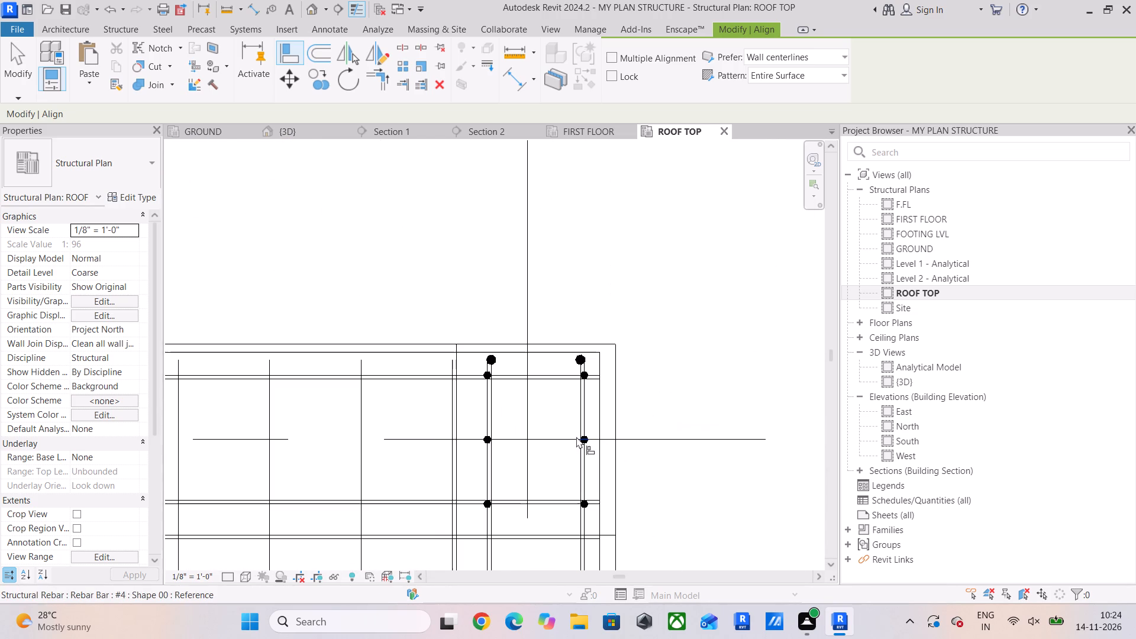
click(8, 64)
Examine the ROOF TOP reinforcement down the slab's right edge from the upper-right corner to the next column.
scroll(546, 488, down, 5)
middle_drag(553, 486, 550, 461)
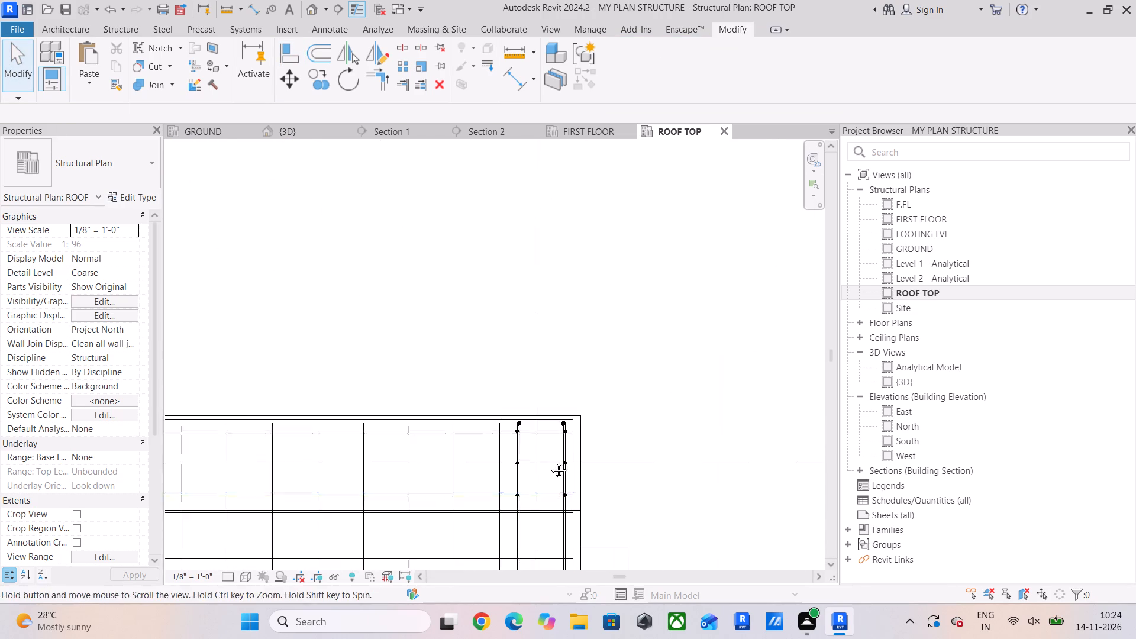
middle_drag(550, 461, 469, 224)
scroll(494, 347, down, 4)
middle_drag(511, 373, 534, 212)
scroll(534, 315, down, 4)
middle_drag(535, 323, 531, 160)
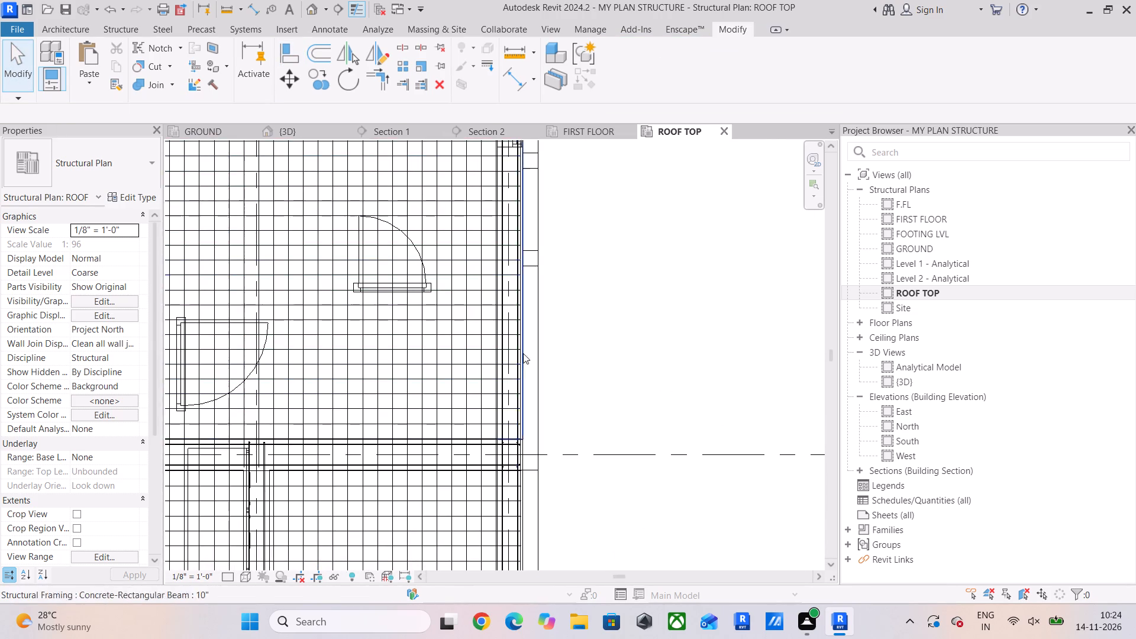
scroll(499, 500, up, 6)
scroll(543, 409, up, 5)
scroll(543, 409, down, 5)
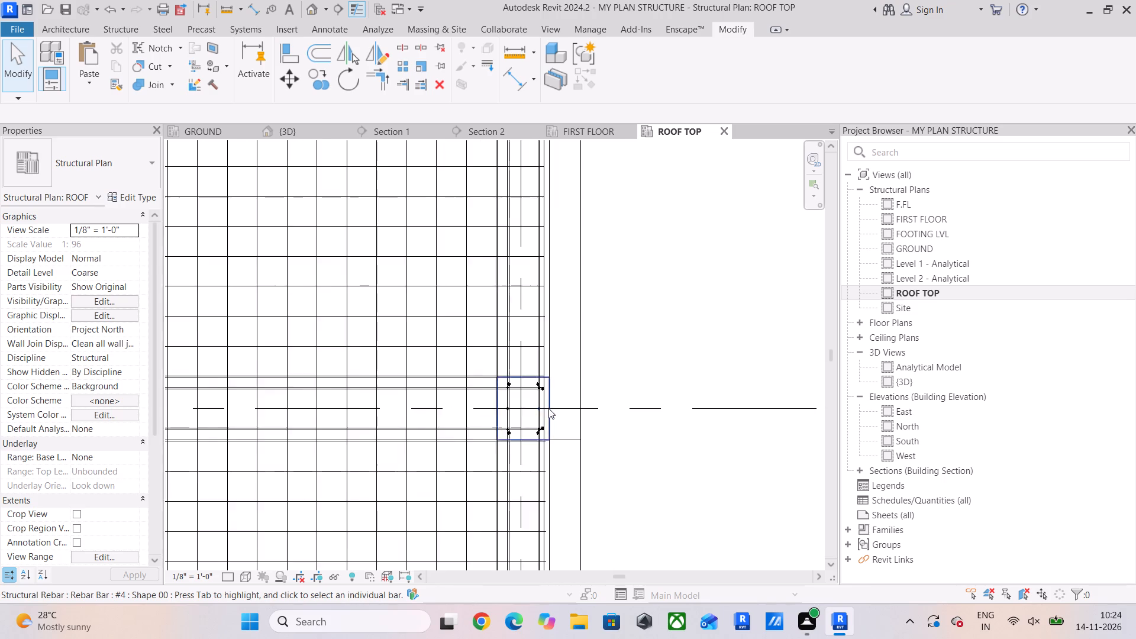
scroll(548, 408, down, 10)
middle_drag(552, 408, 666, 337)
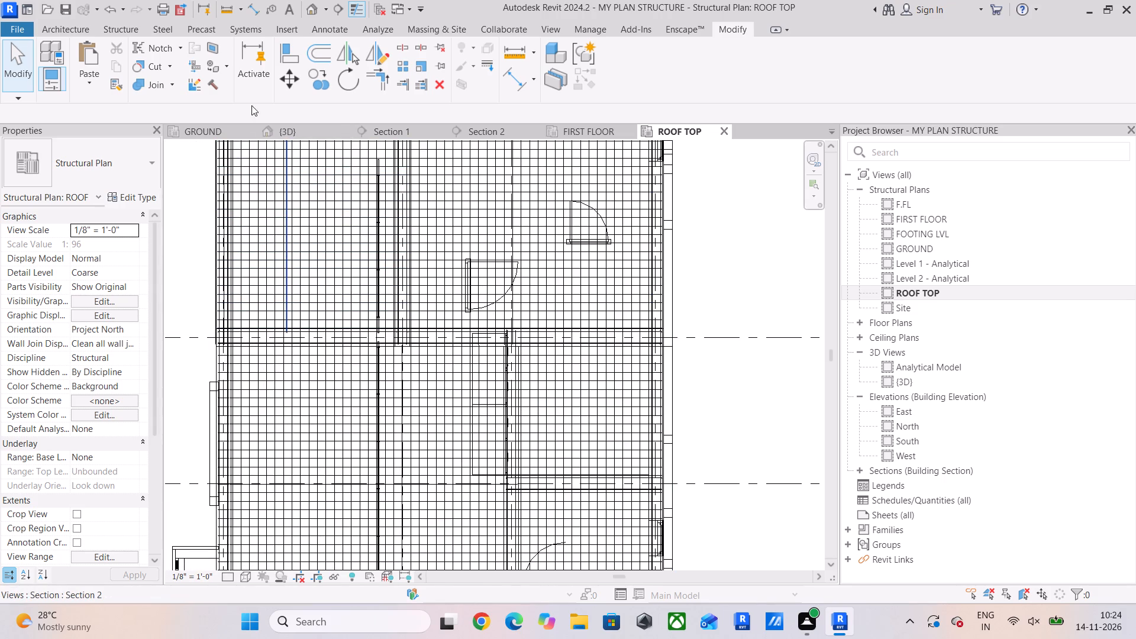
Examine the roof reinforcement in the 3D view, orbiting round to the front edge beams and the overhanging corner.
click(298, 131)
scroll(503, 454, down, 7)
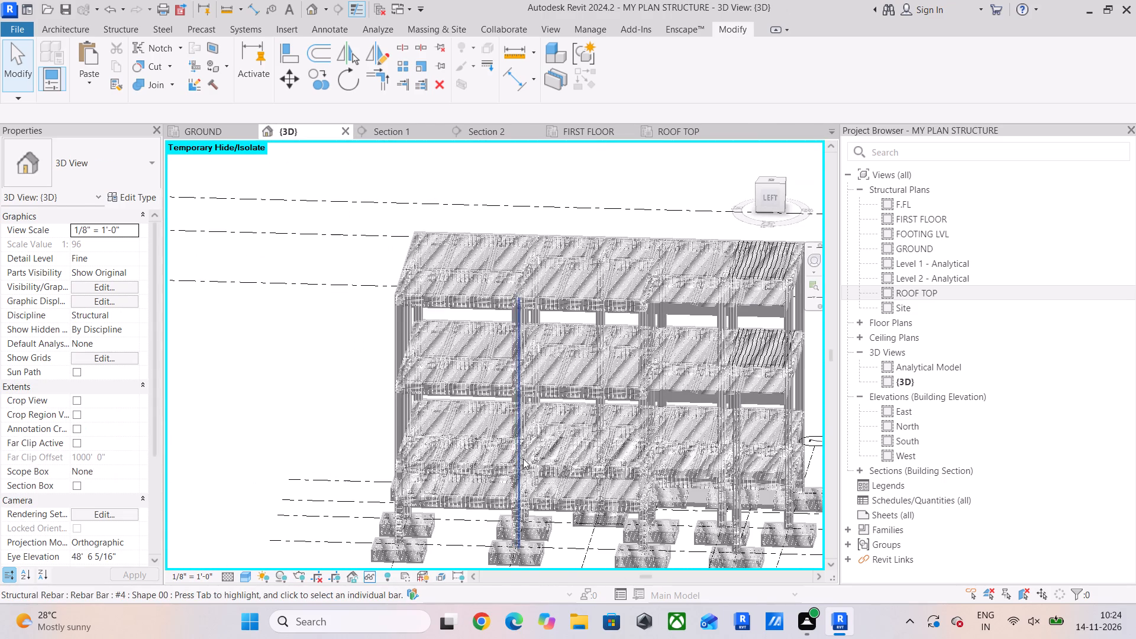
shift+middle_drag(567, 464, 322, 429)
shift+middle_drag(299, 449, 246, 512)
scroll(424, 351, up, 4)
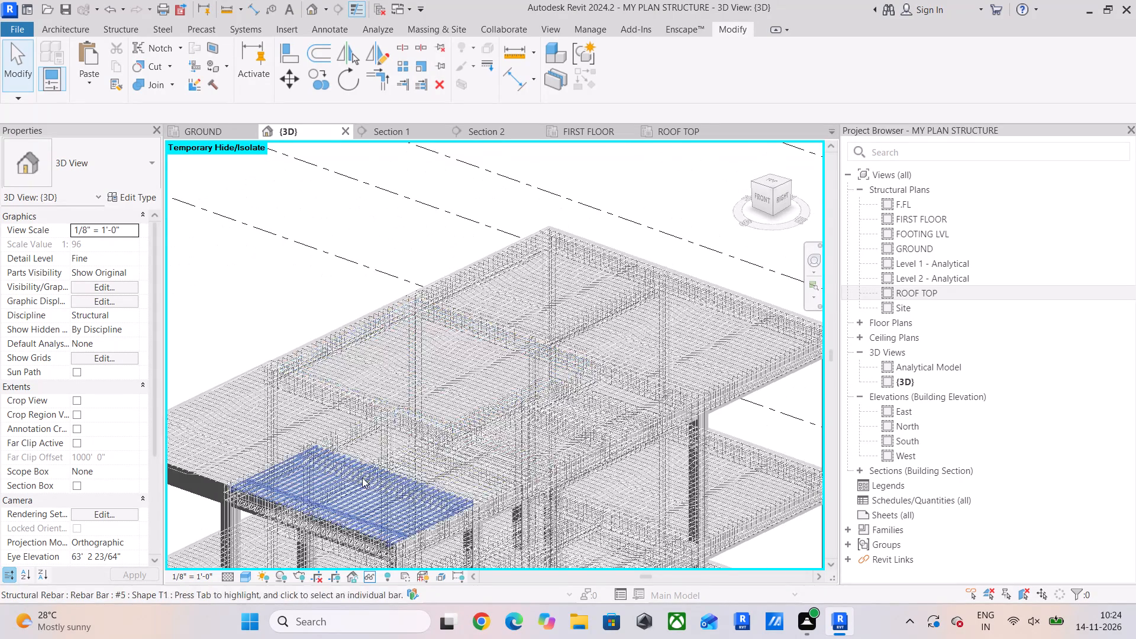
middle_drag(362, 477, 437, 383)
scroll(360, 384, up, 6)
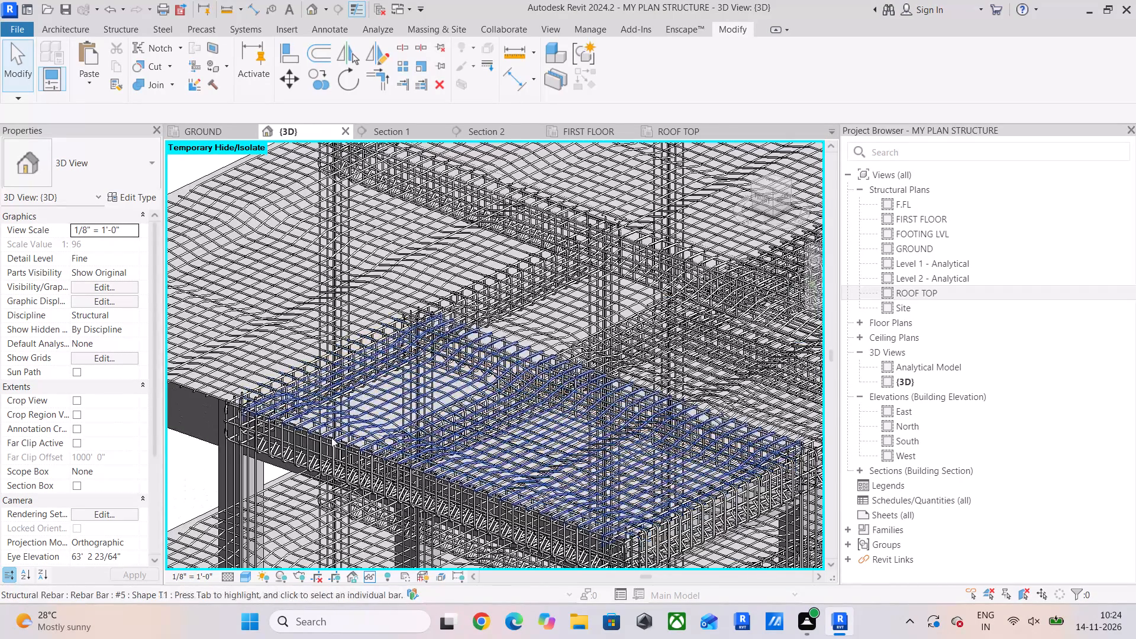
scroll(331, 437, down, 4)
middle_drag(331, 437, 515, 324)
scroll(530, 334, down, 3)
shift+middle_drag(535, 375, 540, 341)
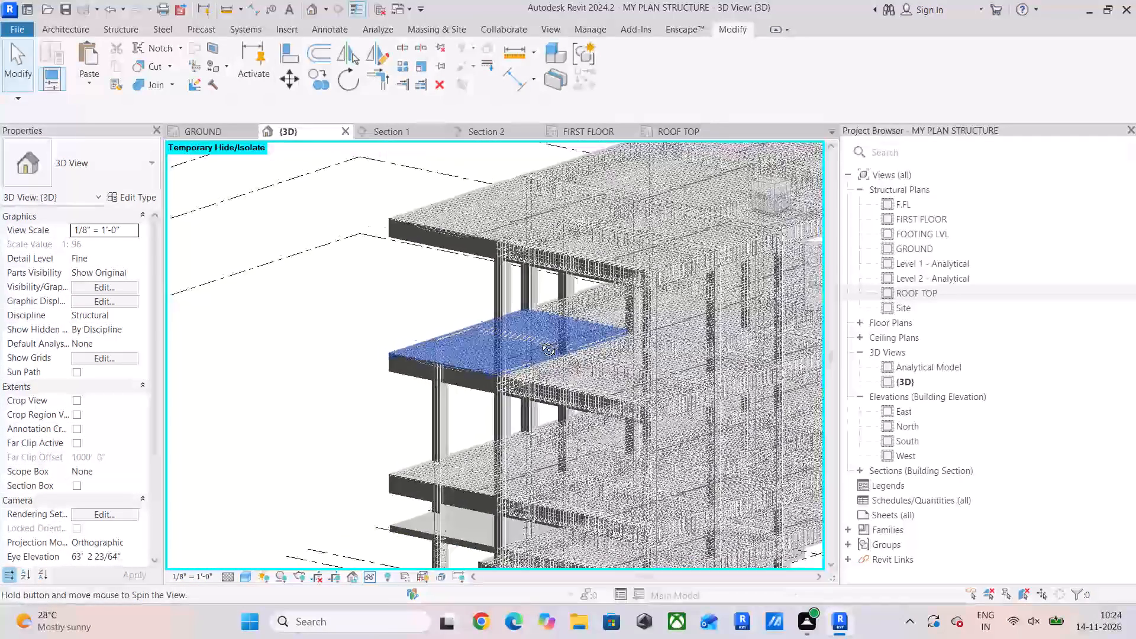
shift+middle_drag(540, 341, 560, 349)
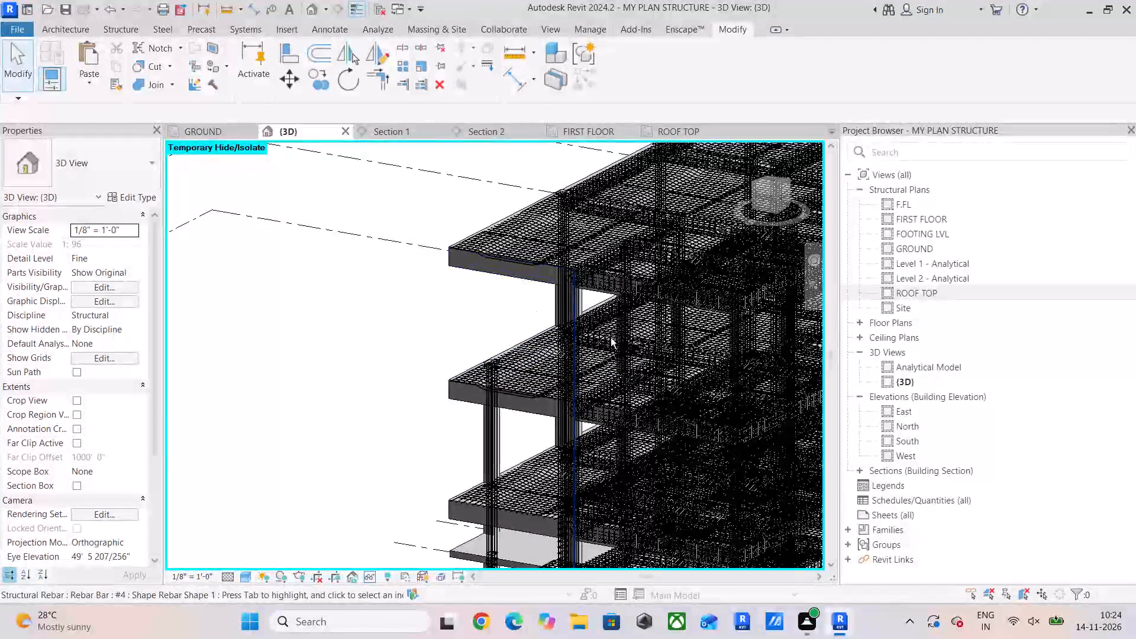
shift+middle_drag(611, 338, 628, 304)
middle_drag(601, 353, 527, 556)
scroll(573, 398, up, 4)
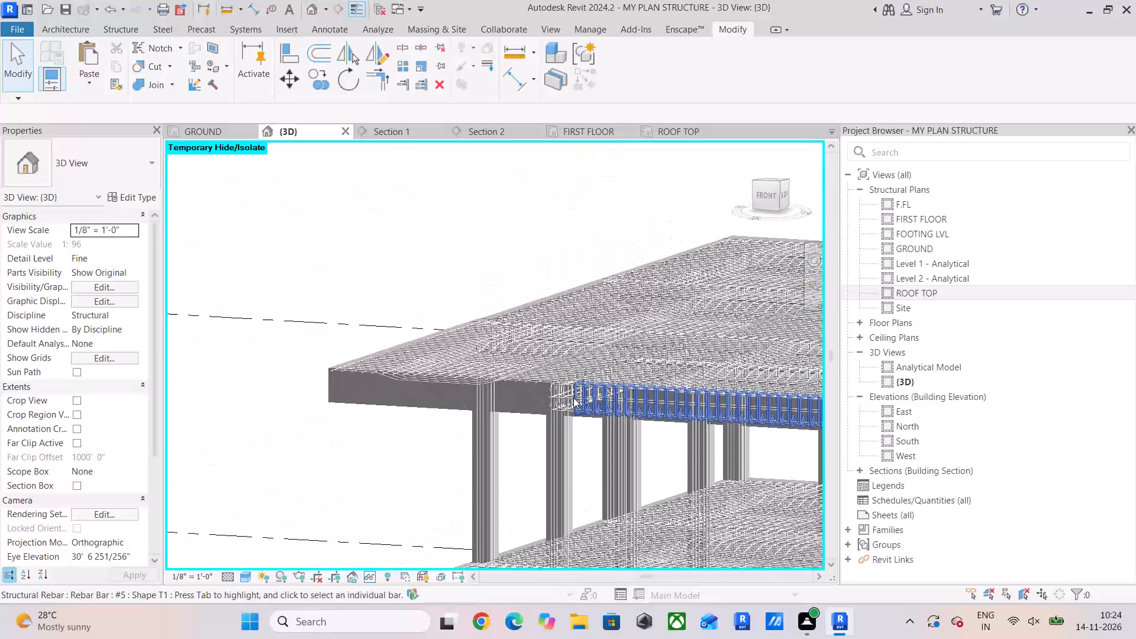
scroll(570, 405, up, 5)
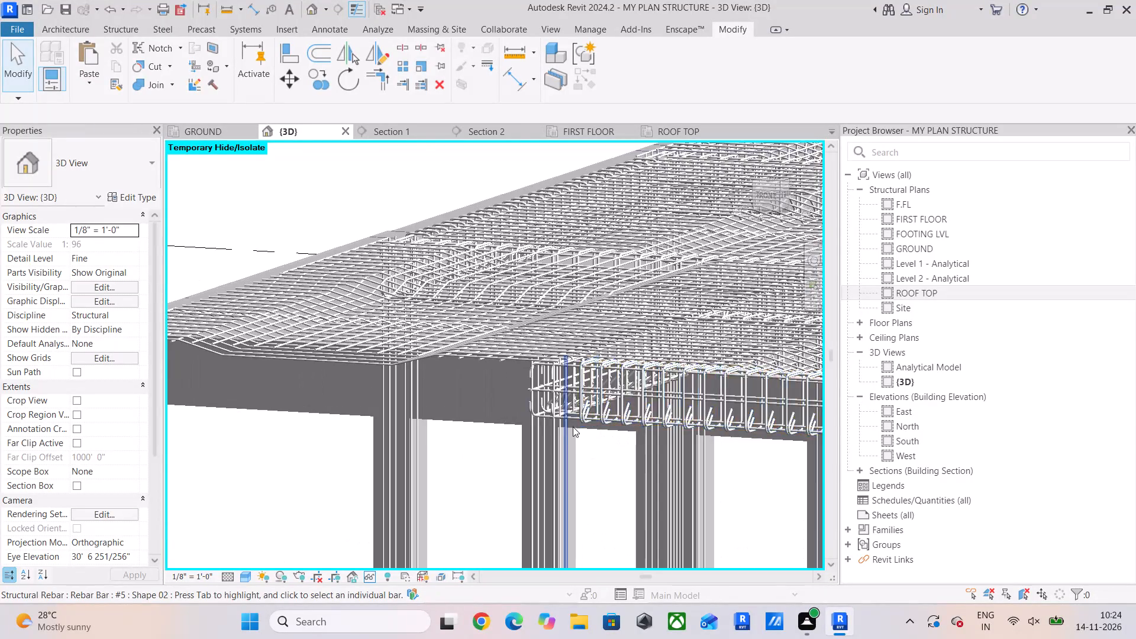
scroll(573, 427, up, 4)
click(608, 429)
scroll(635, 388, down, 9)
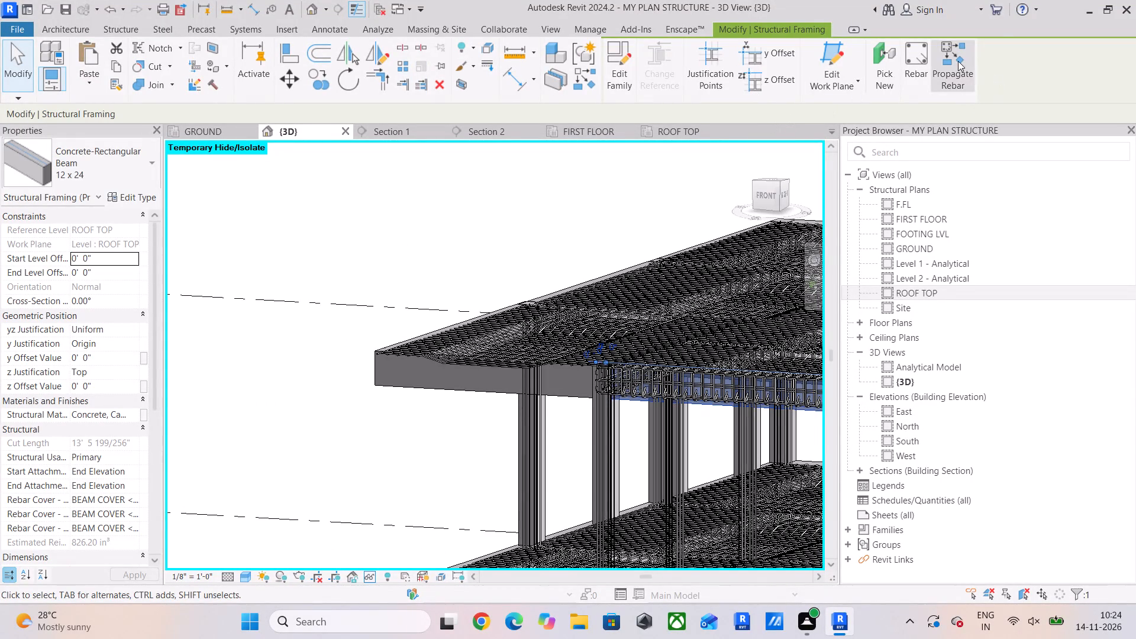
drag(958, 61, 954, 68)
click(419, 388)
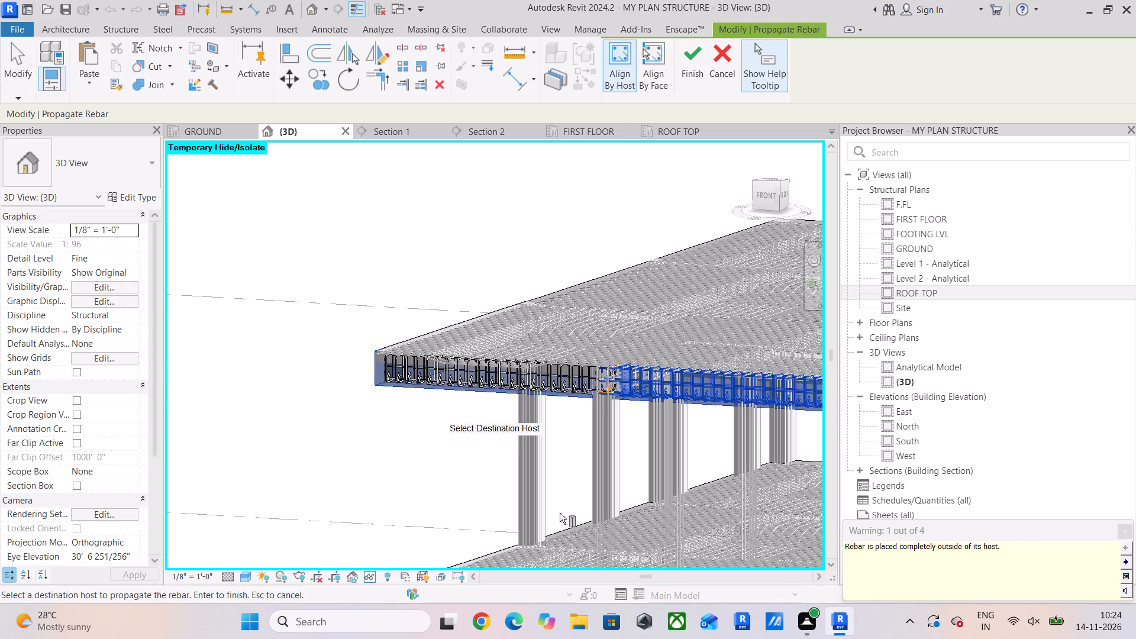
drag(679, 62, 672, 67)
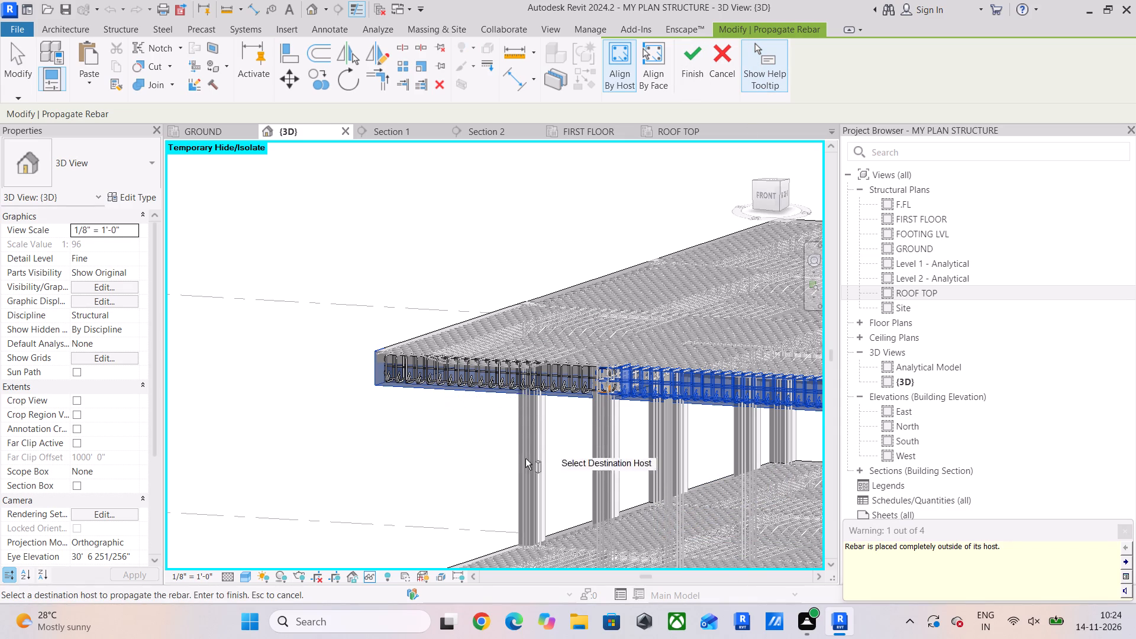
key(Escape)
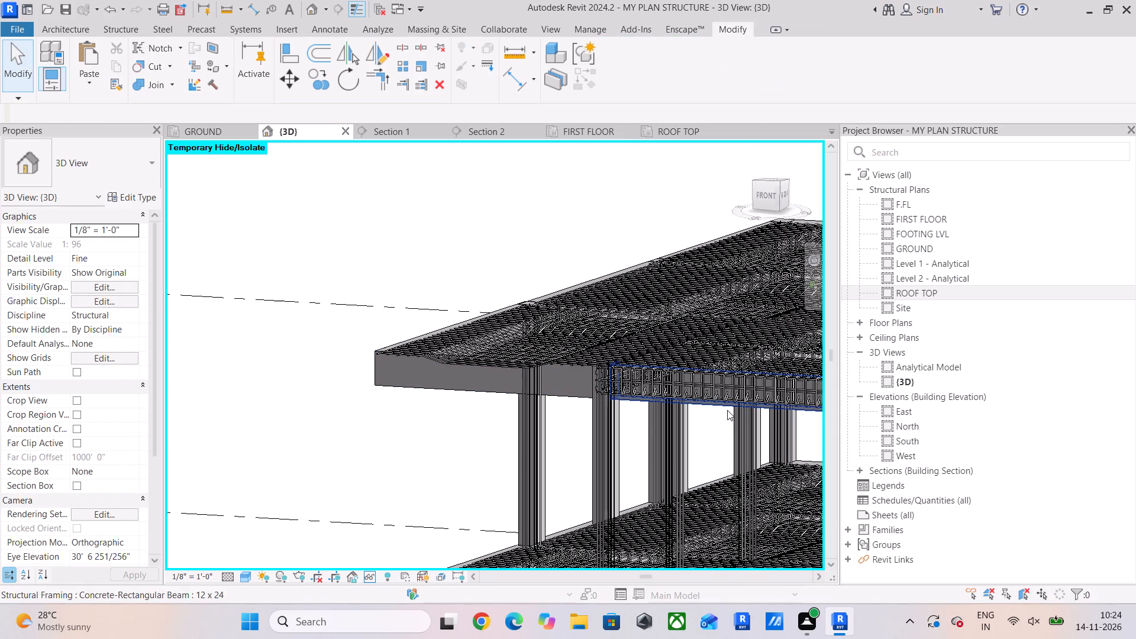
Propagate the rebar of the roof's front 12 x 24 edge beam to the adjoining unreinforced corner beam, aligned by host.
scroll(718, 413, up, 8)
click(683, 382)
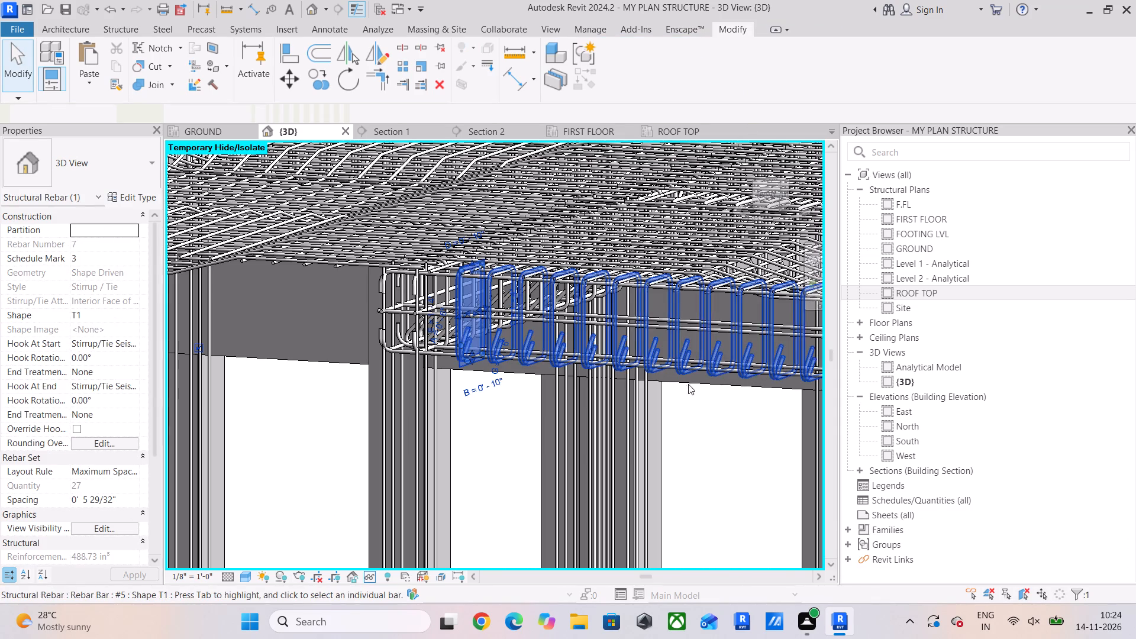
click(693, 385)
scroll(565, 422, down, 3)
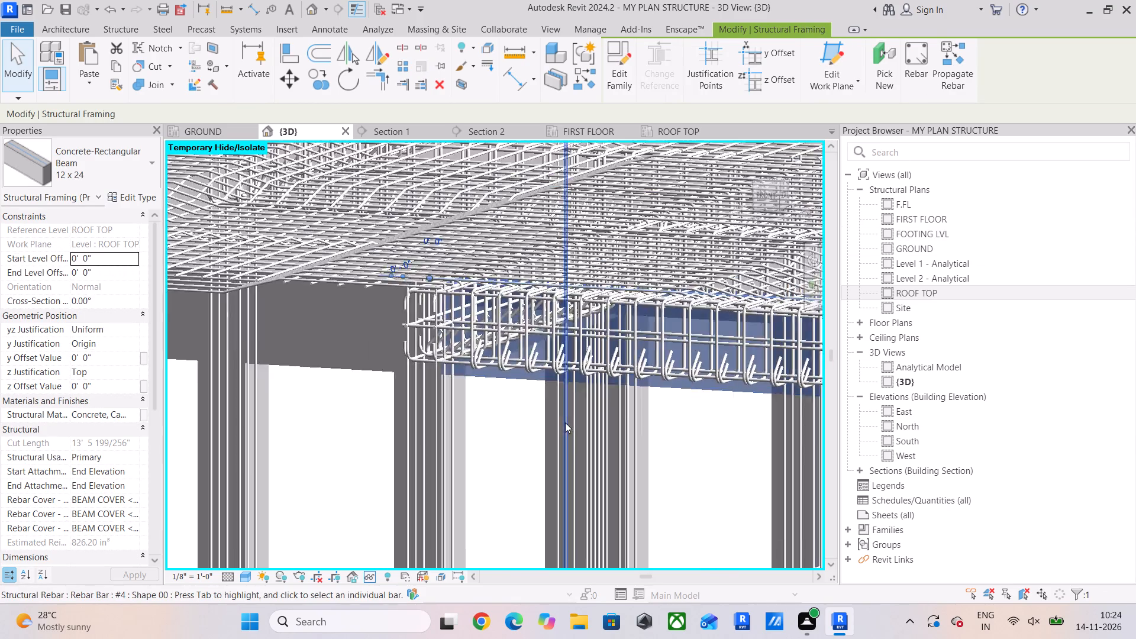
scroll(565, 422, down, 2)
click(960, 78)
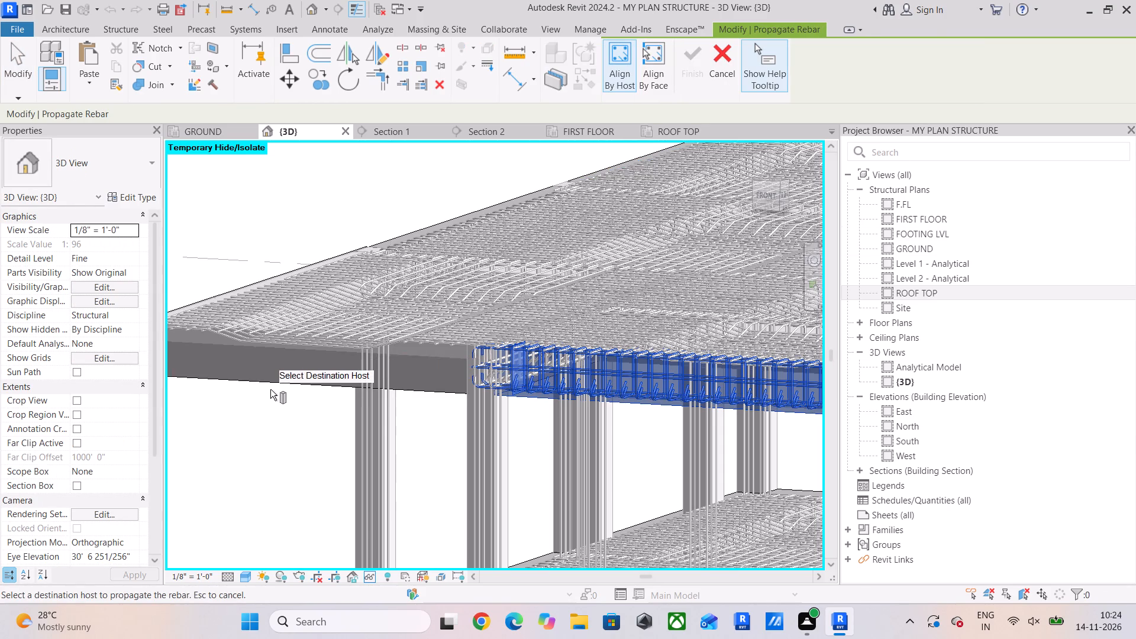
click(267, 388)
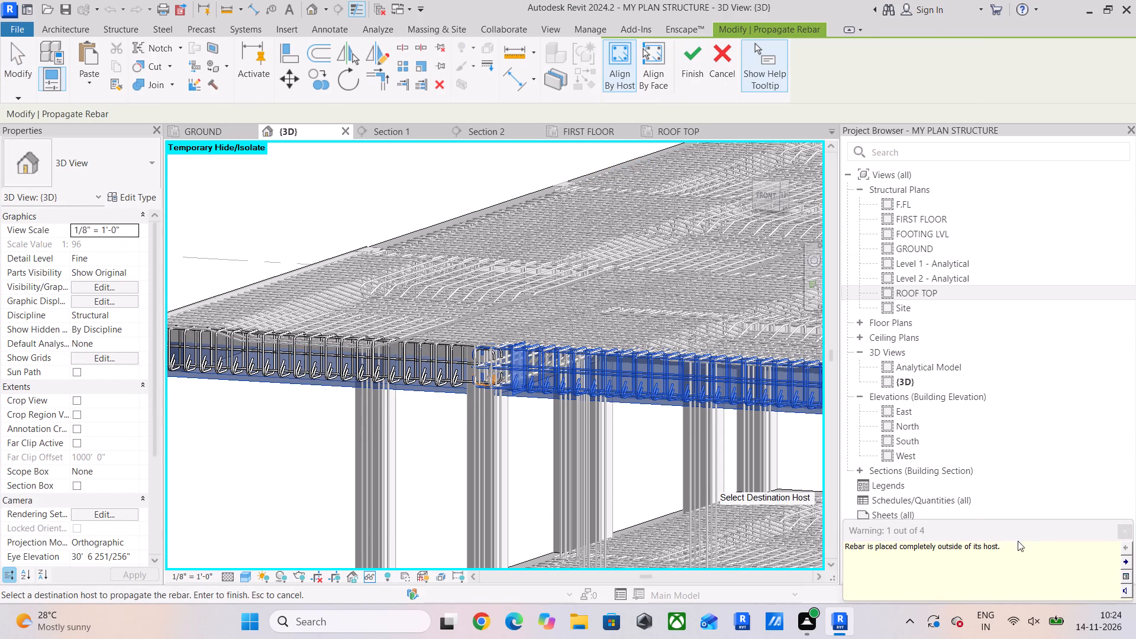
click(1121, 533)
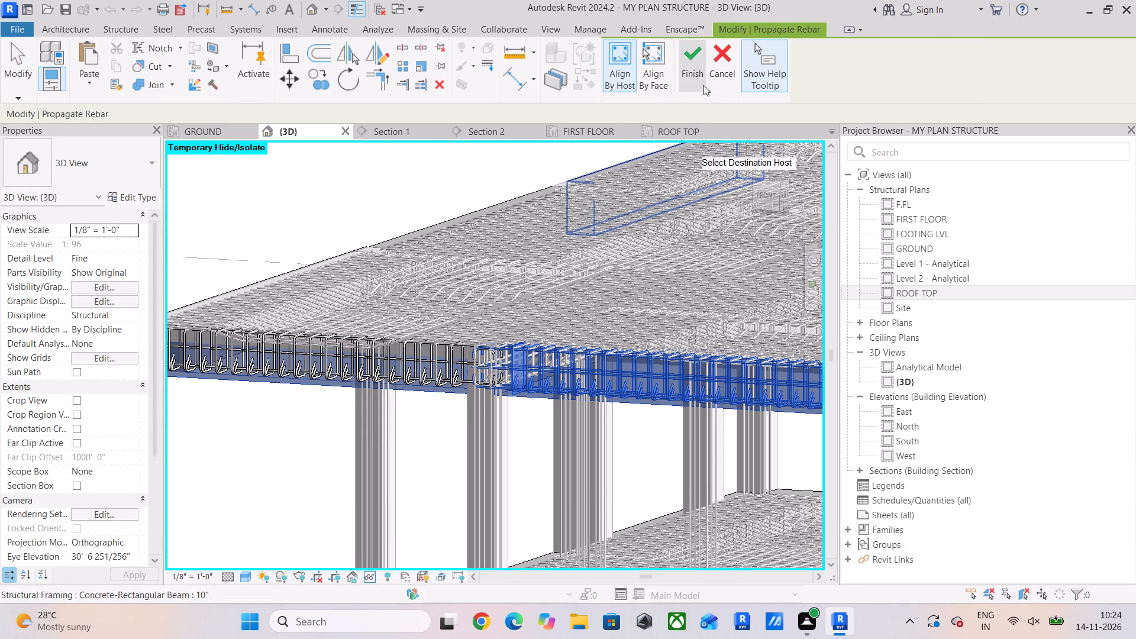
click(698, 74)
Examine the propagated #5 stirrups and bars on the ROOF TOP plan, along the lower edge beam from the column to the lower-left corner.
click(434, 366)
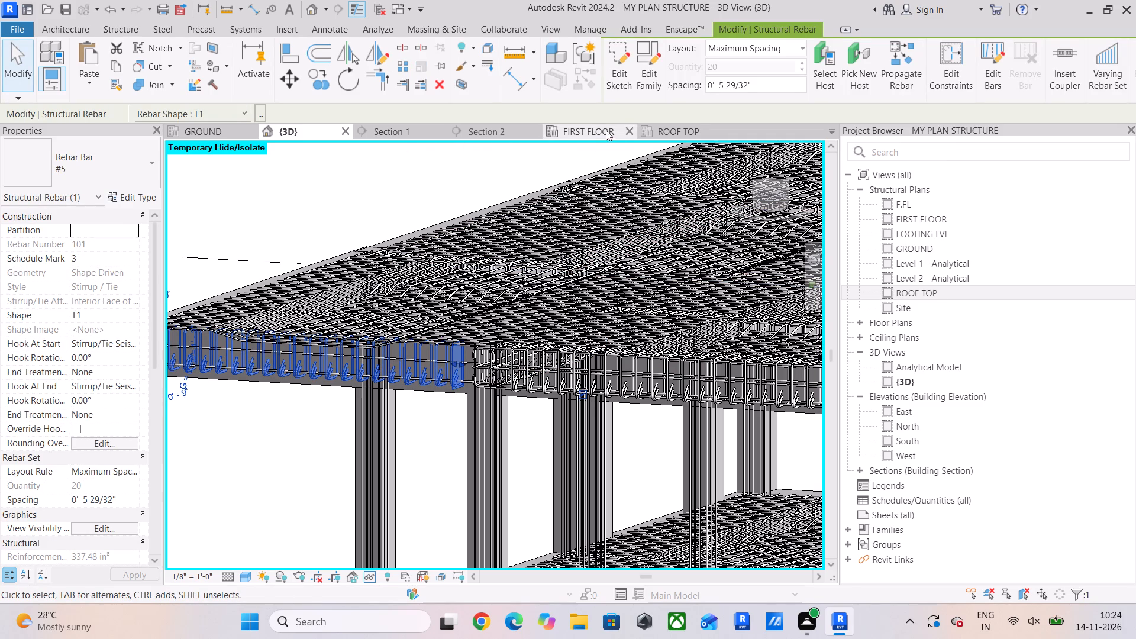
click(667, 132)
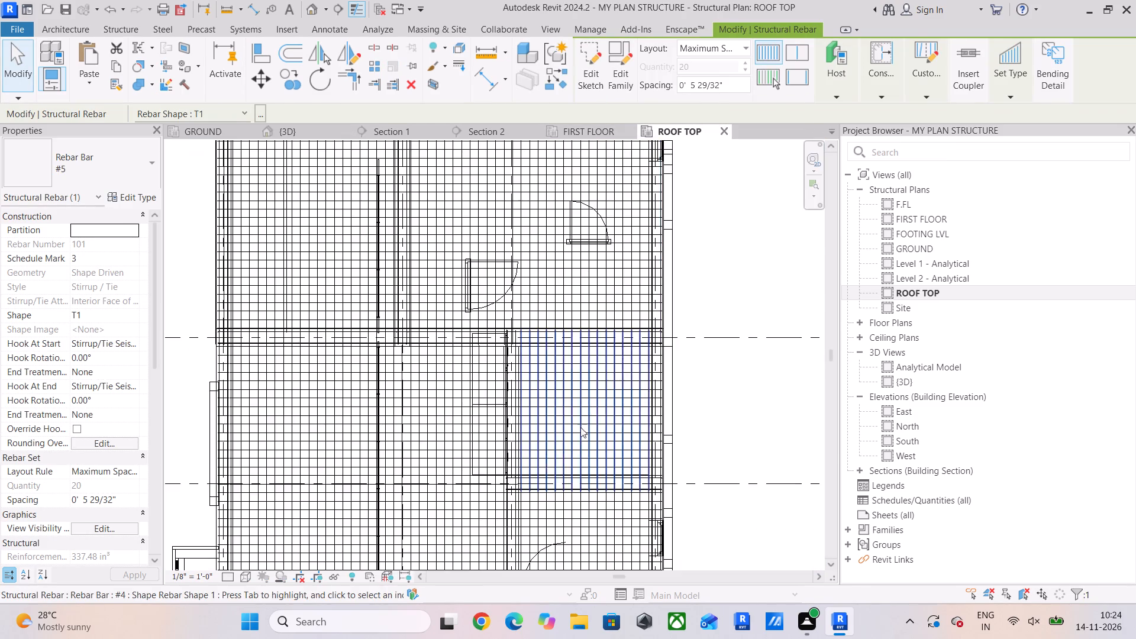
scroll(475, 468, down, 4)
middle_drag(475, 461, 503, 231)
scroll(384, 509, up, 6)
scroll(631, 406, up, 5)
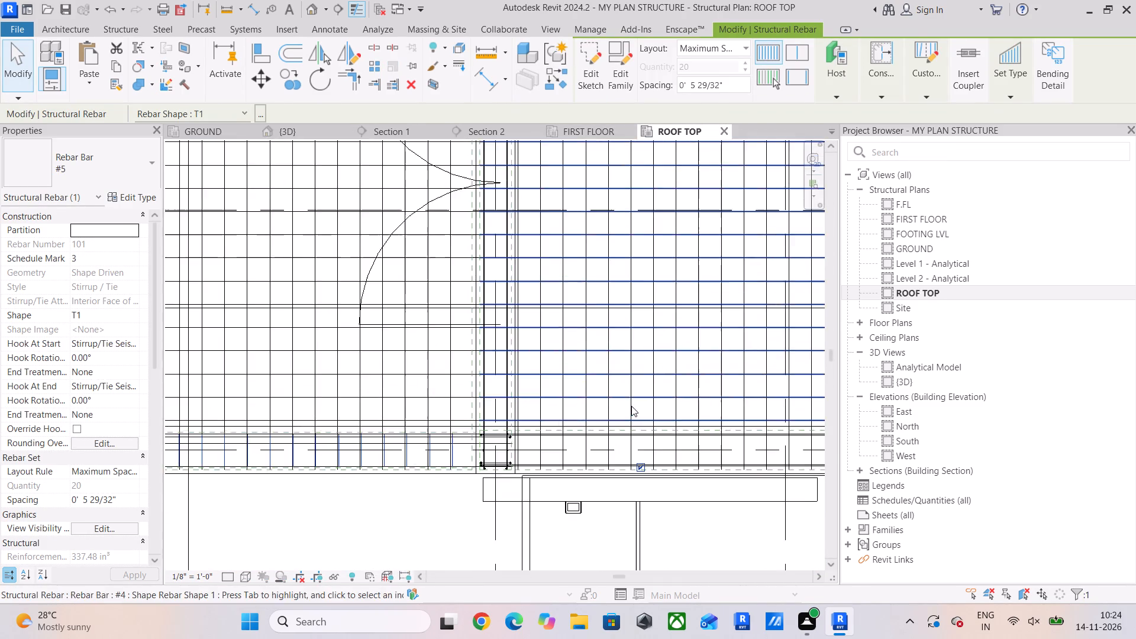
scroll(631, 406, up, 5)
scroll(503, 460, up, 10)
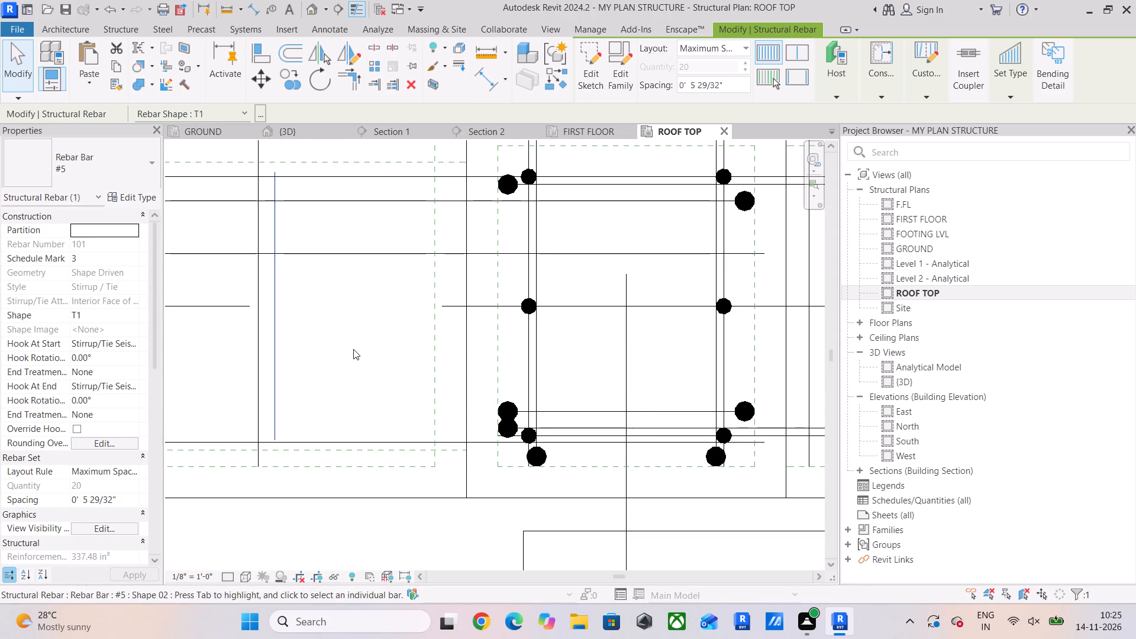
scroll(353, 349, down, 9)
middle_drag(364, 382, 669, 393)
scroll(429, 414, down, 5)
middle_drag(429, 414, 606, 416)
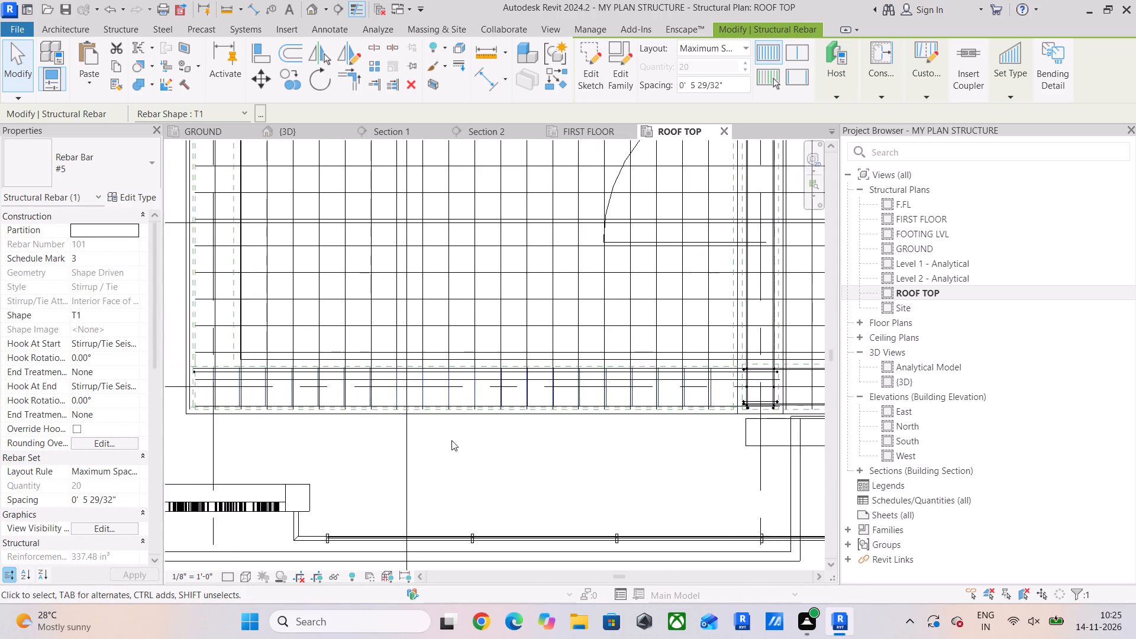
scroll(451, 440, down, 4)
scroll(300, 434, up, 9)
scroll(343, 306, up, 5)
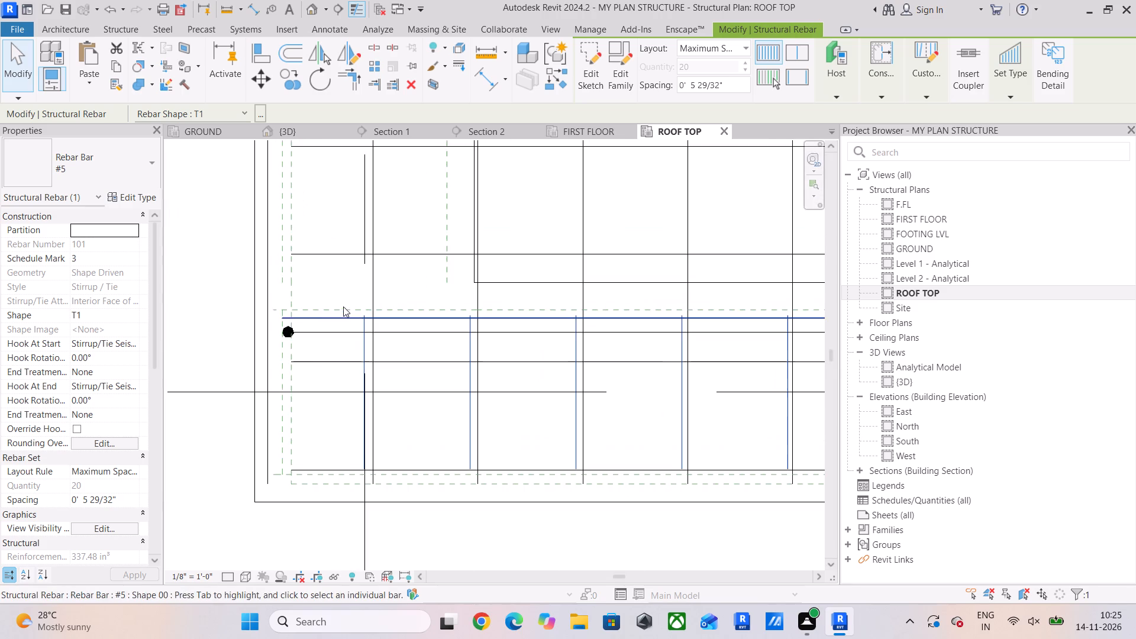
scroll(319, 417, down, 5)
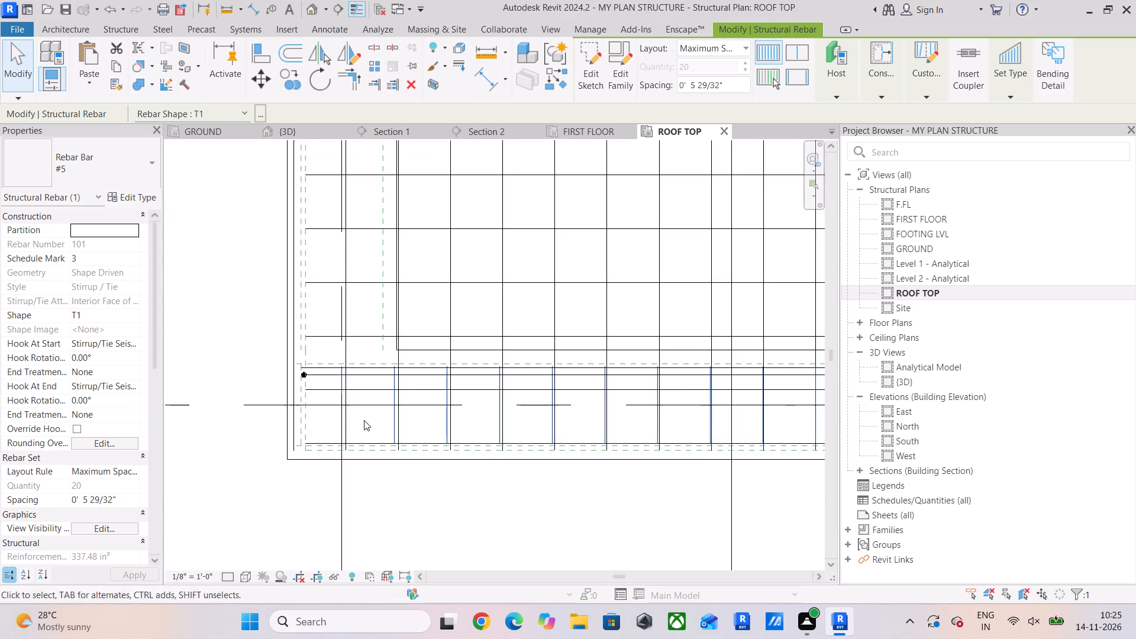
Align the left end of the short #5 bar at the lower edge beam's column with the bar end at the lower-left corner.
click(270, 53)
scroll(322, 388, up, 7)
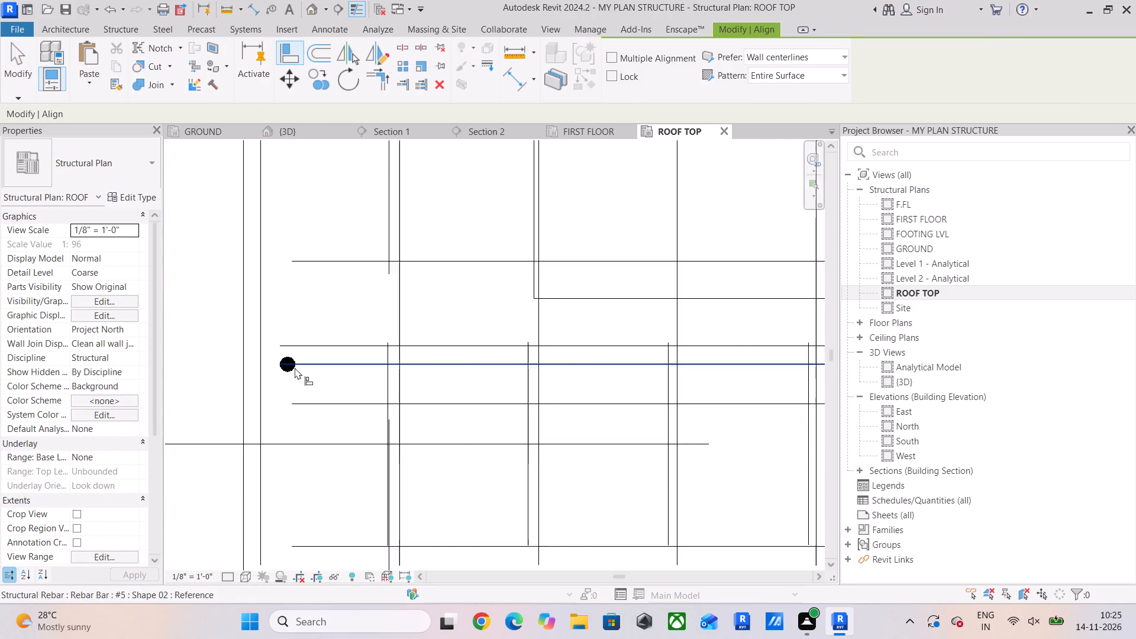
scroll(295, 367, up, 1)
click(276, 369)
scroll(401, 434, down, 10)
middle_drag(557, 448, 205, 457)
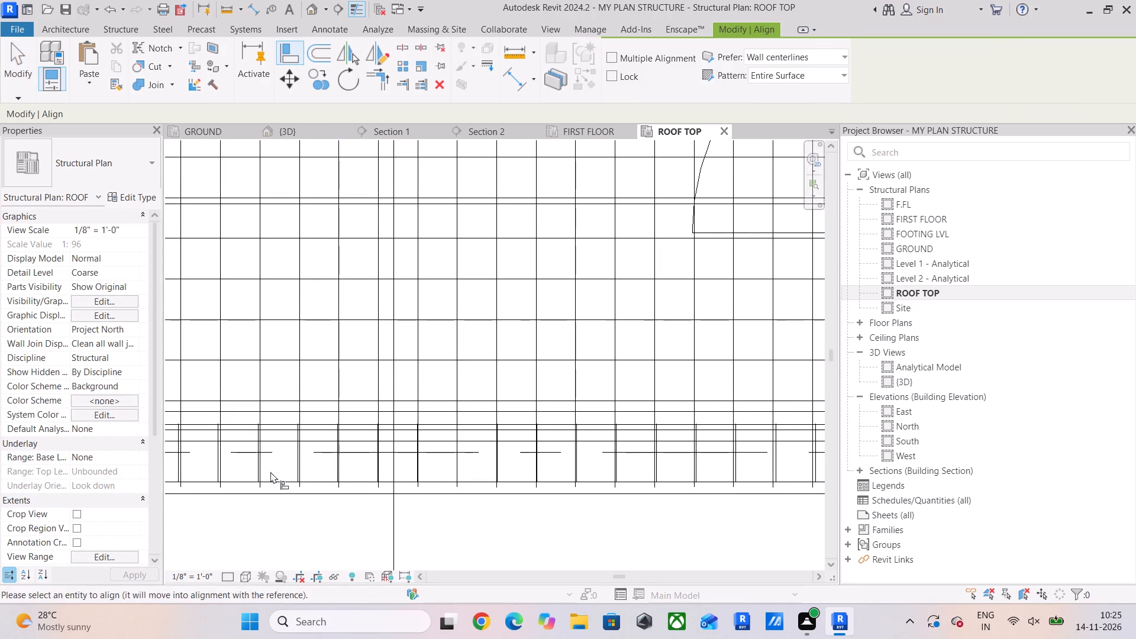
middle_drag(664, 510, 273, 515)
scroll(579, 486, up, 9)
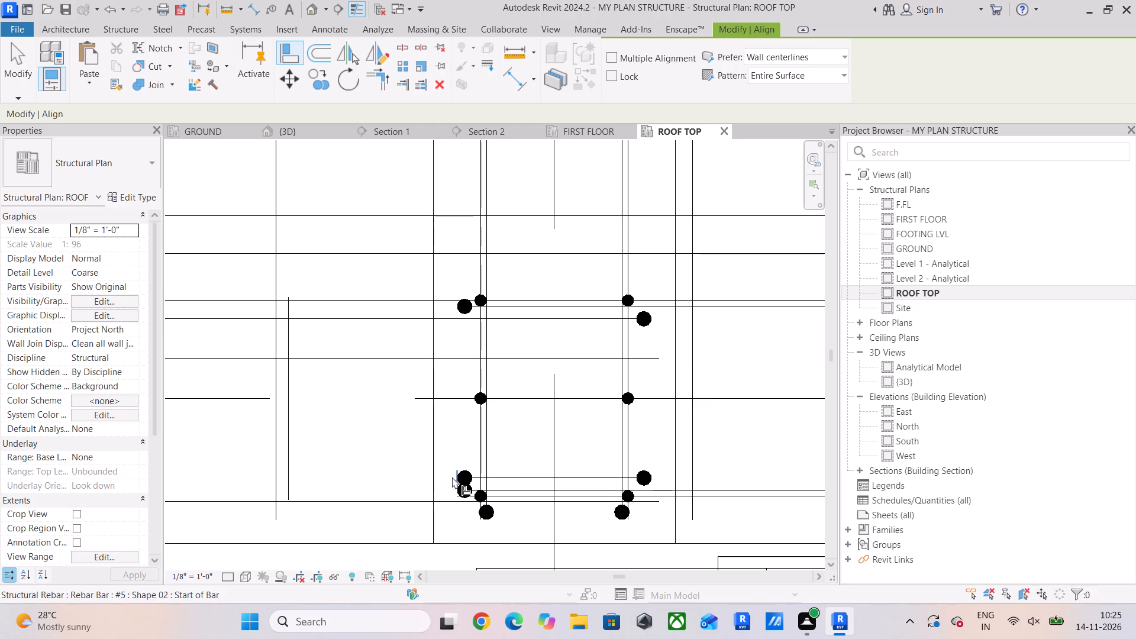
click(452, 477)
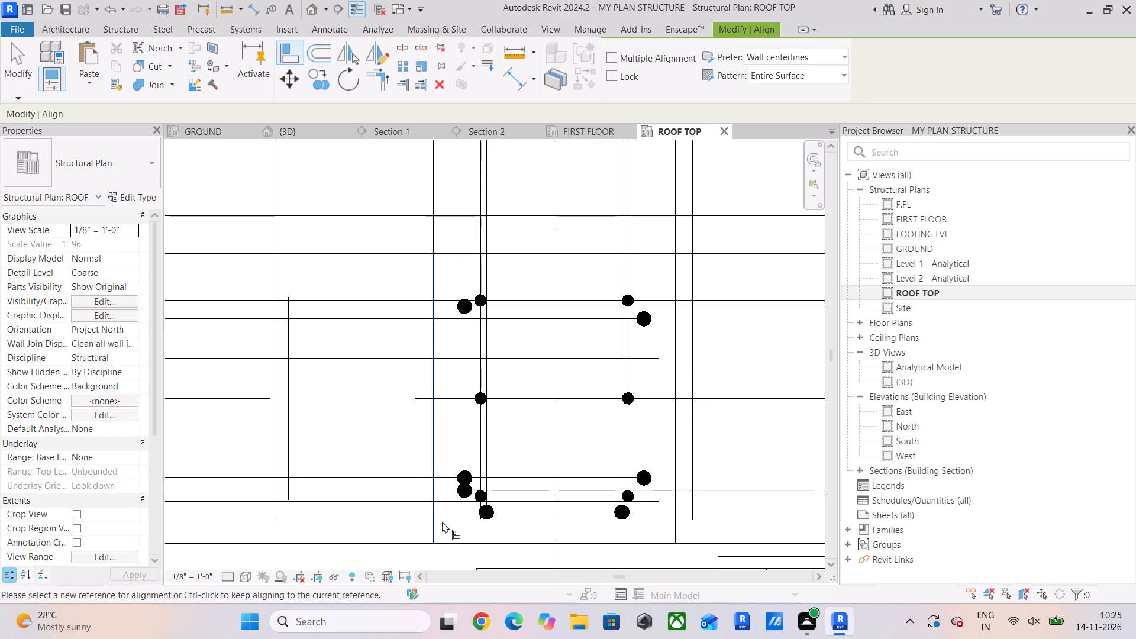
Align the left end of the second short #5 bar at the same column with the bar end at the lower-left corner.
scroll(612, 486, up, 1)
middle_drag(601, 489, 456, 515)
scroll(615, 490, down, 5)
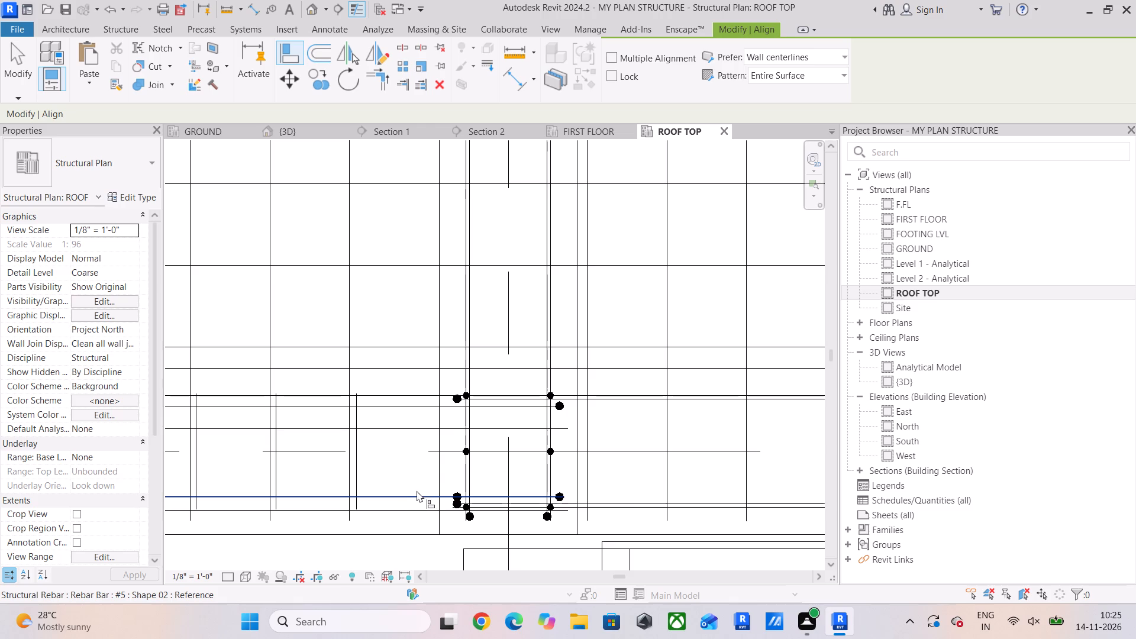
scroll(412, 490, down, 5)
middle_drag(411, 492, 803, 487)
scroll(459, 525, down, 4)
middle_drag(435, 525, 622, 490)
scroll(326, 477, up, 5)
scroll(462, 493, up, 5)
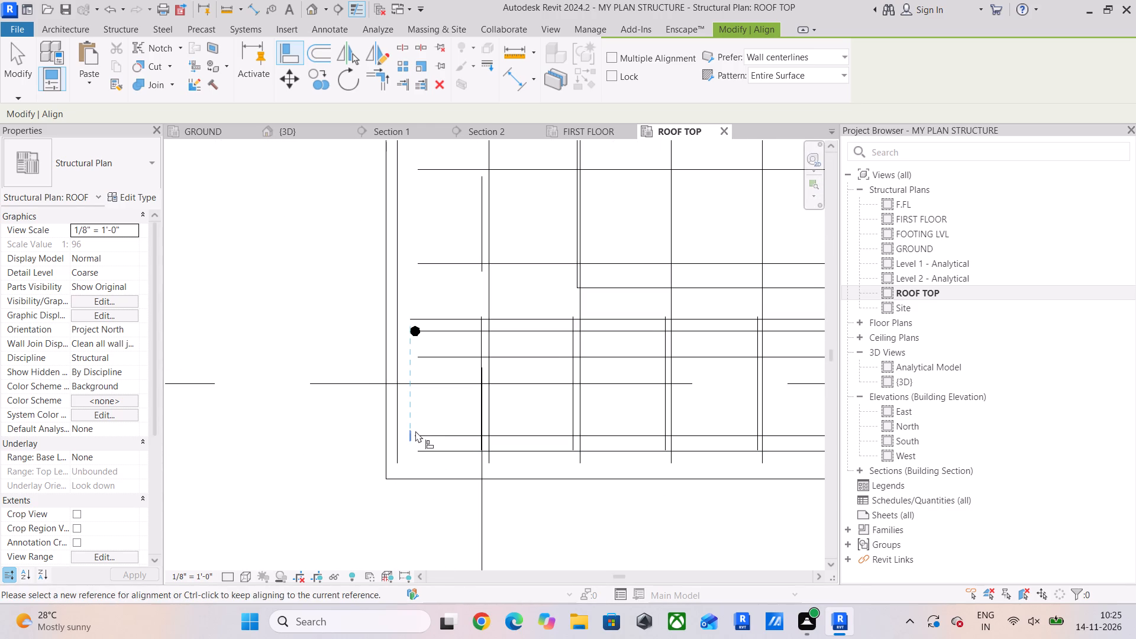
click(414, 433)
scroll(563, 426, down, 5)
middle_drag(620, 428, 611, 431)
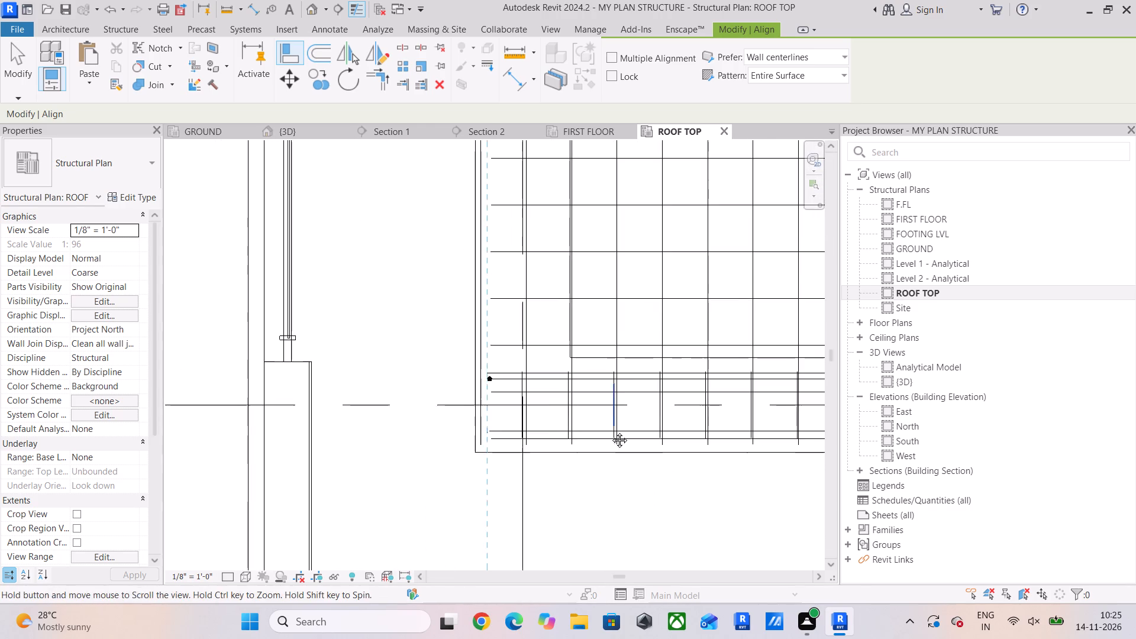
middle_drag(611, 431, 252, 441)
middle_drag(665, 443, 240, 448)
middle_drag(592, 462, 482, 462)
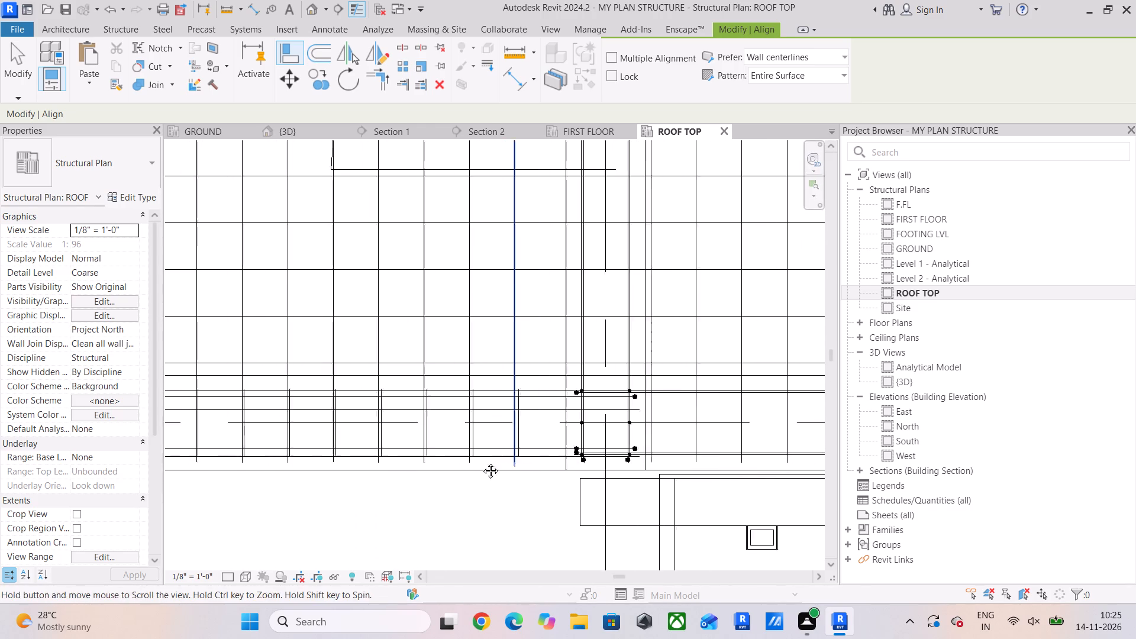
middle_drag(482, 462, 471, 461)
scroll(550, 441, up, 9)
click(528, 453)
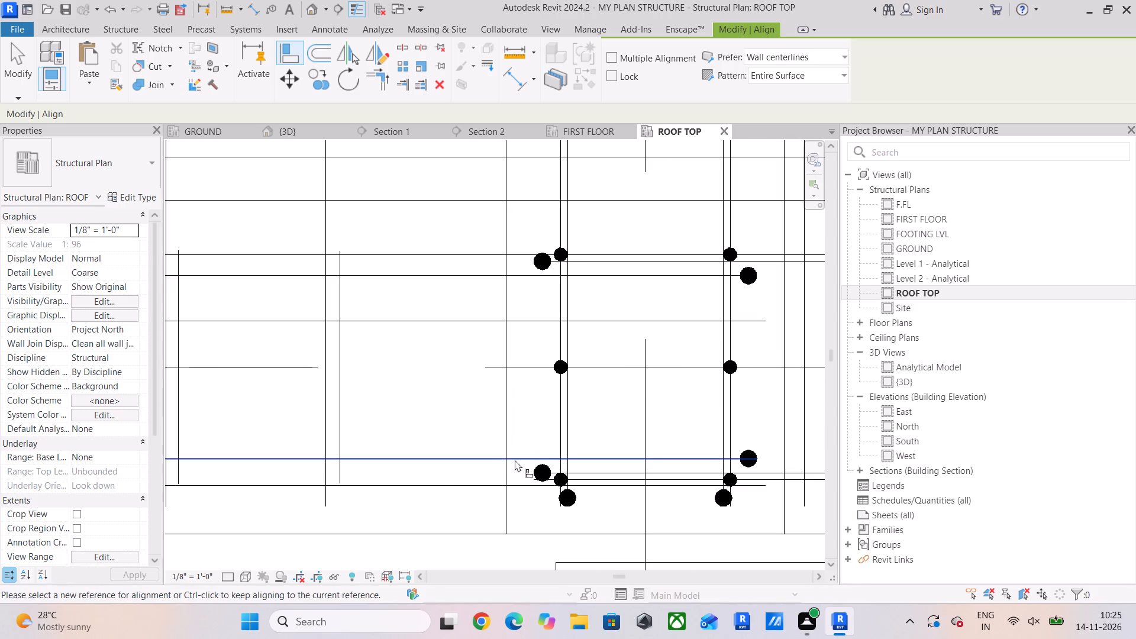
Examine the #5 bar ends at the column and back along the lower edge beam to the lower-left corner.
scroll(409, 483, down, 1)
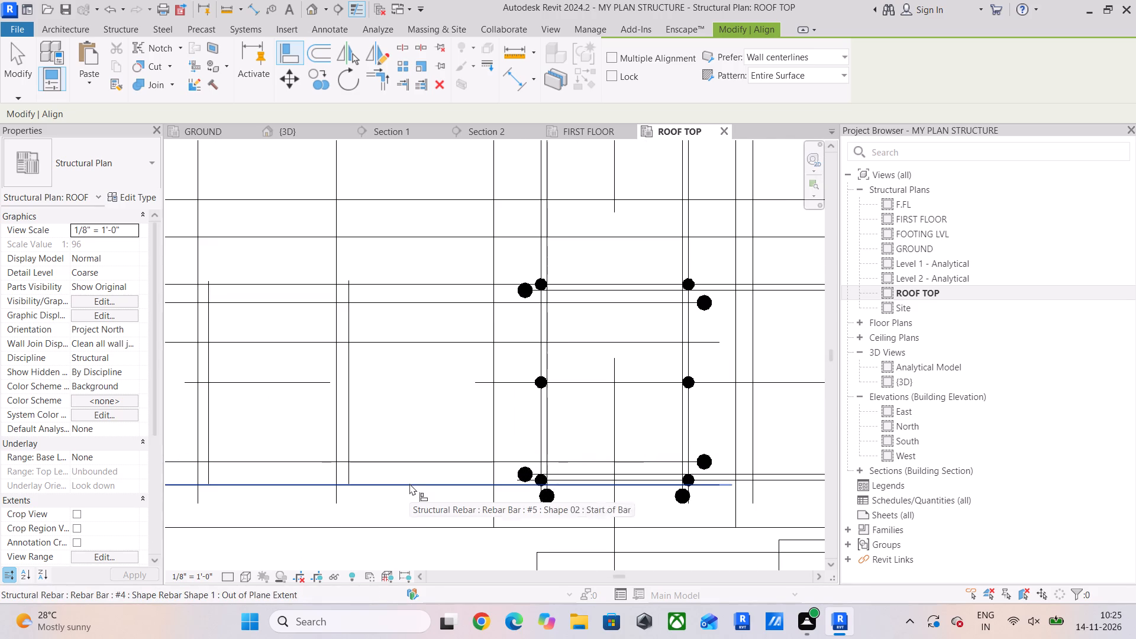
scroll(569, 472, up, 4)
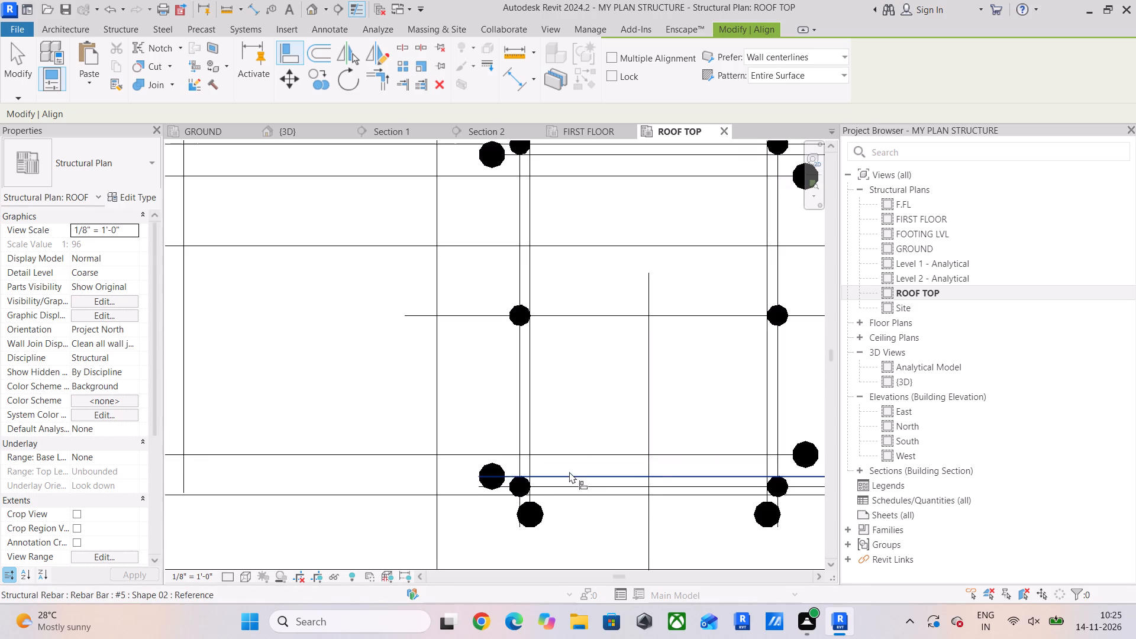
scroll(569, 472, down, 12)
middle_drag(559, 481, 801, 480)
scroll(480, 485, down, 4)
middle_drag(470, 485, 779, 479)
scroll(450, 444, up, 5)
scroll(393, 437, up, 4)
scroll(409, 529, down, 2)
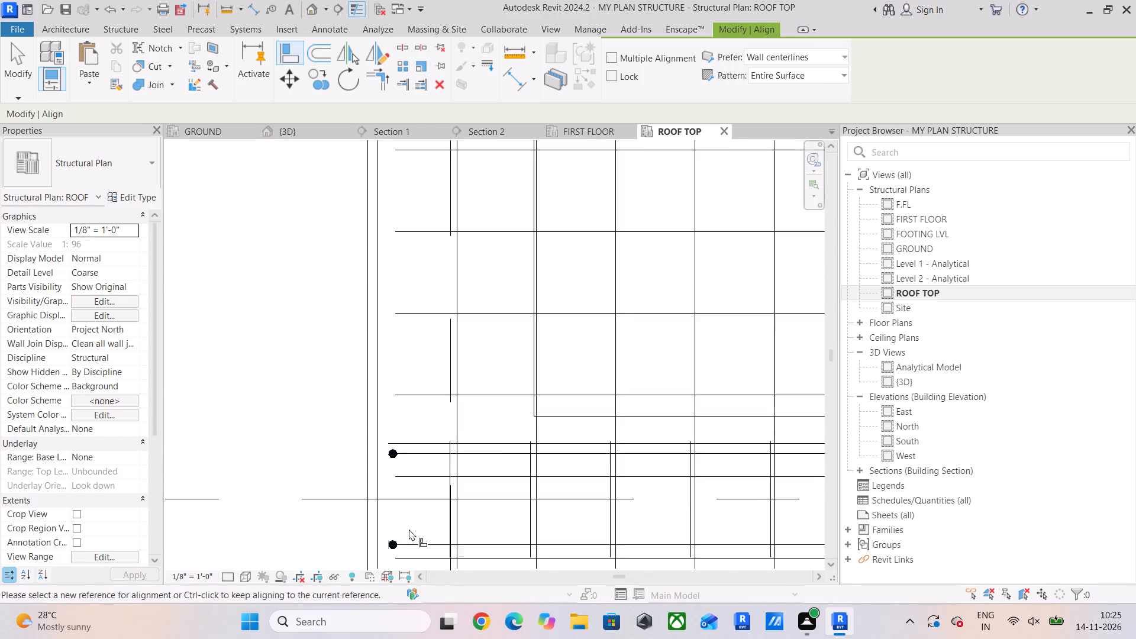
Examine the #5 bars along the ROOF TOP lower edge beam from the lower-left corner to the column, leaving Align.
scroll(409, 529, down, 3)
middle_drag(509, 537, 256, 547)
scroll(602, 542, down, 5)
middle_drag(625, 533, 171, 541)
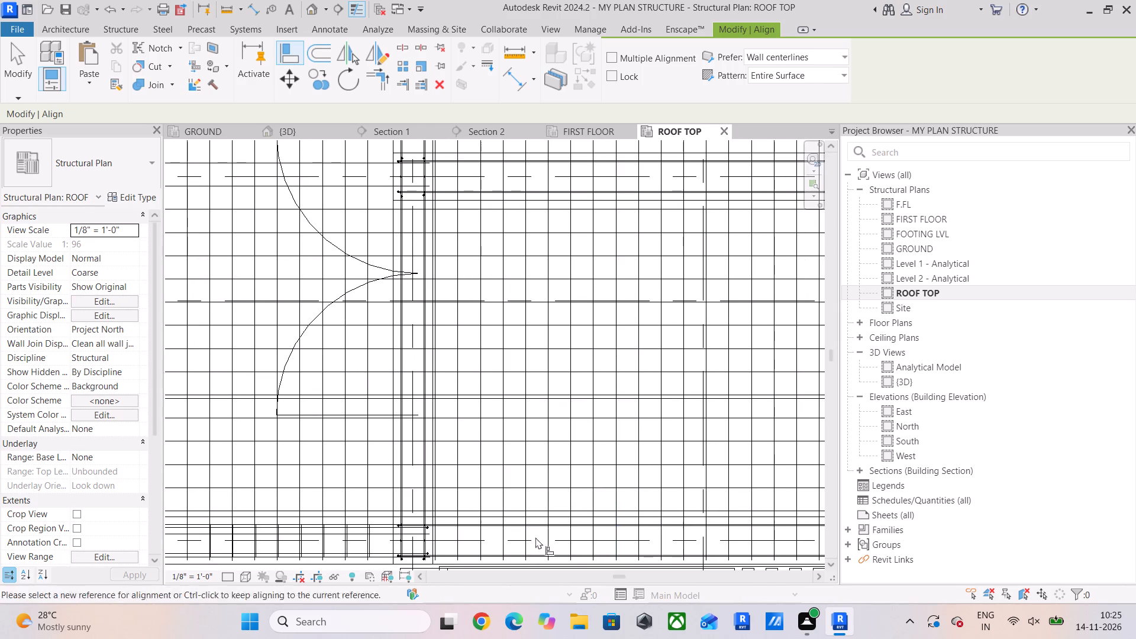
scroll(418, 543, up, 6)
middle_drag(360, 524, 386, 443)
scroll(399, 463, up, 4)
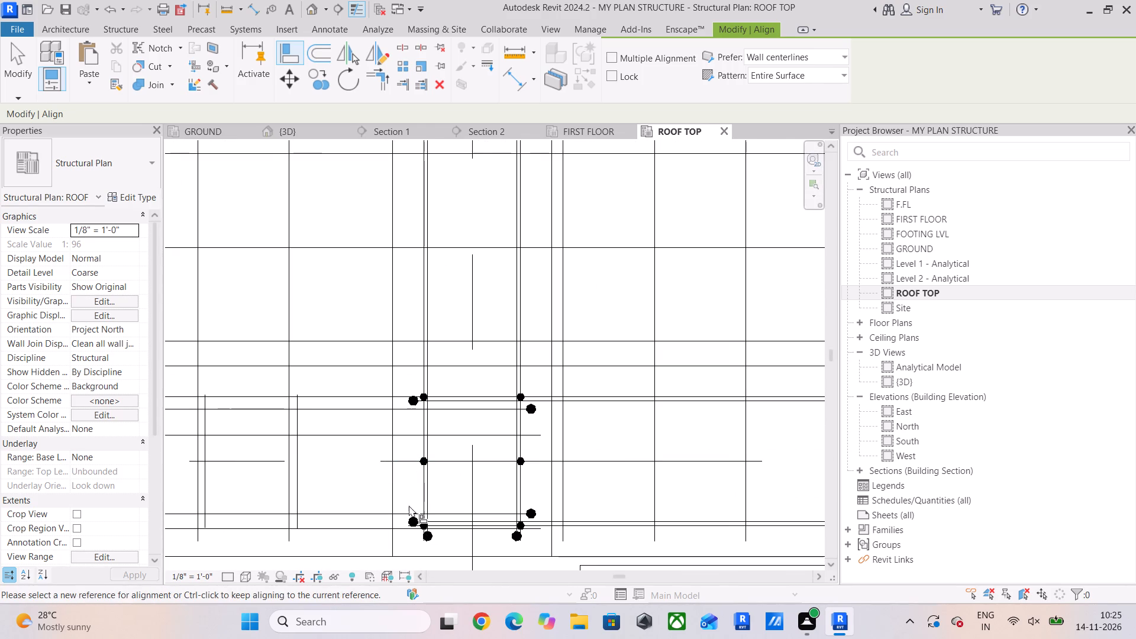
scroll(414, 504, up, 5)
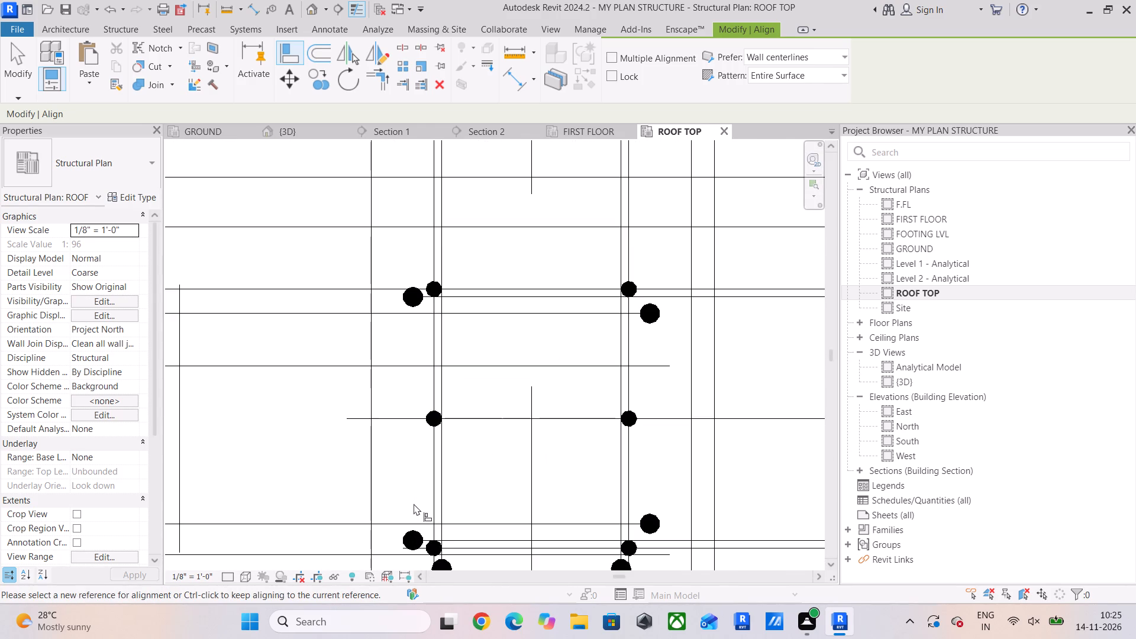
middle_drag(414, 507, 444, 456)
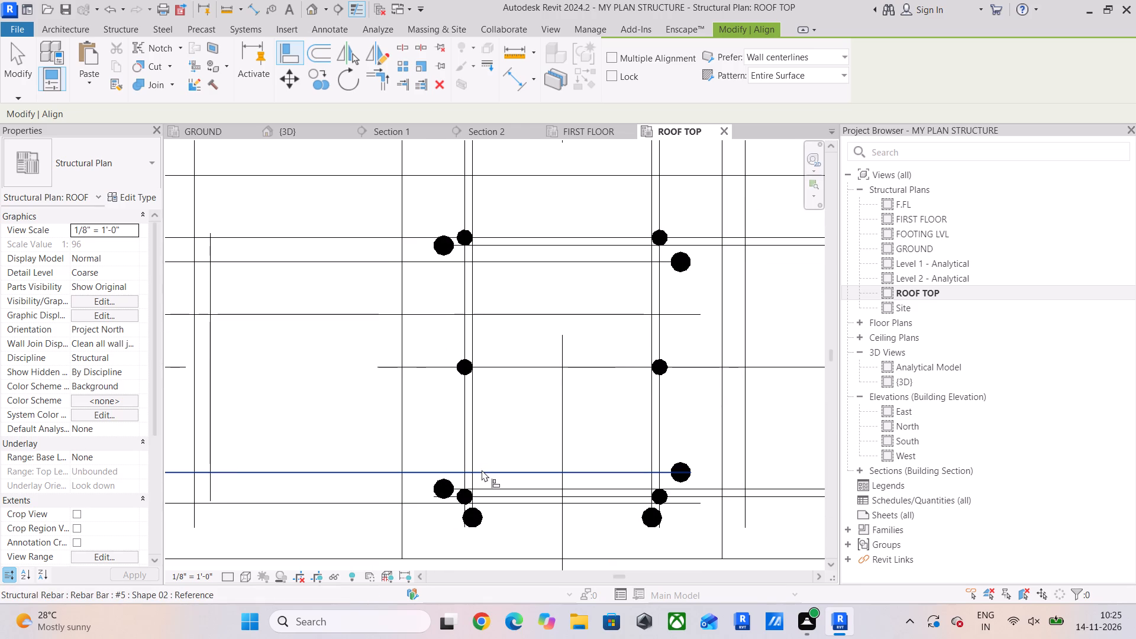
scroll(482, 470, down, 9)
key(Escape)
key(Escape)
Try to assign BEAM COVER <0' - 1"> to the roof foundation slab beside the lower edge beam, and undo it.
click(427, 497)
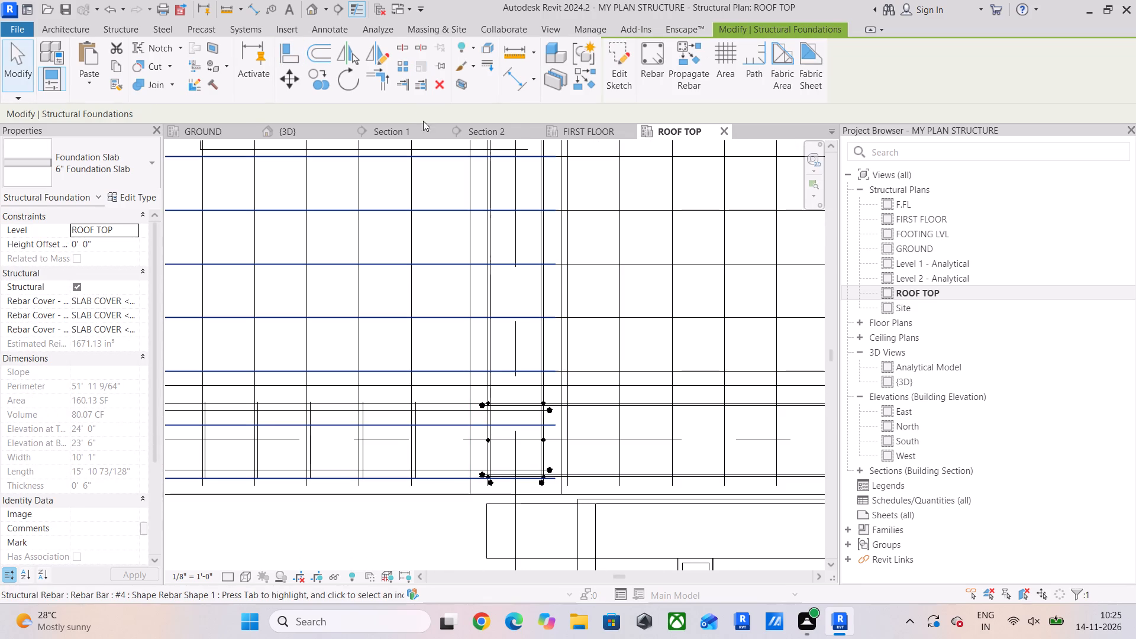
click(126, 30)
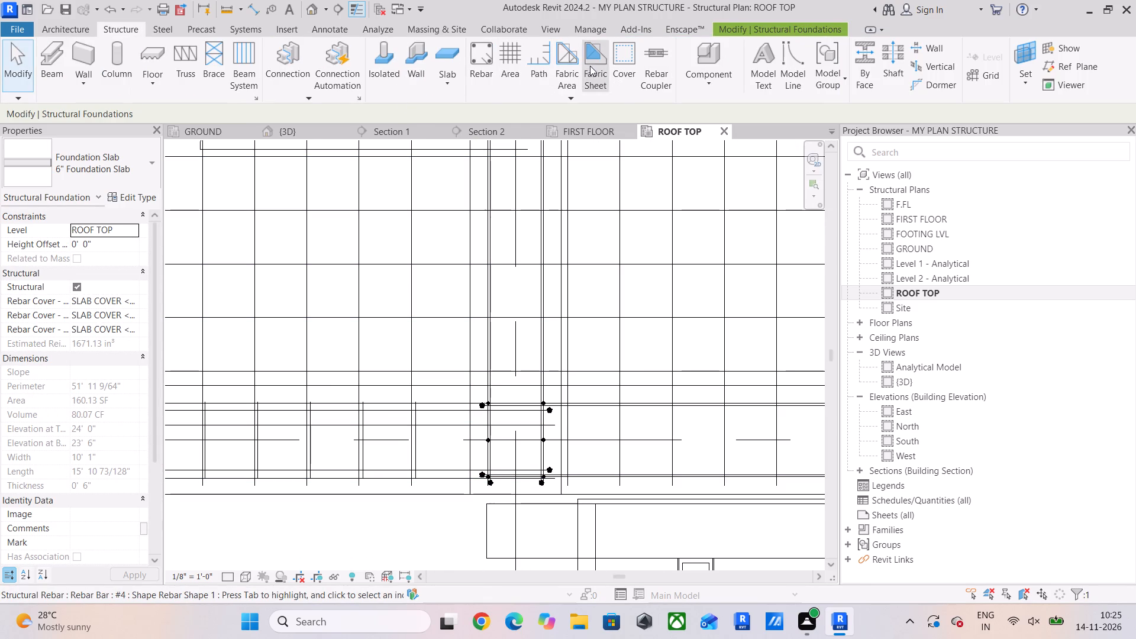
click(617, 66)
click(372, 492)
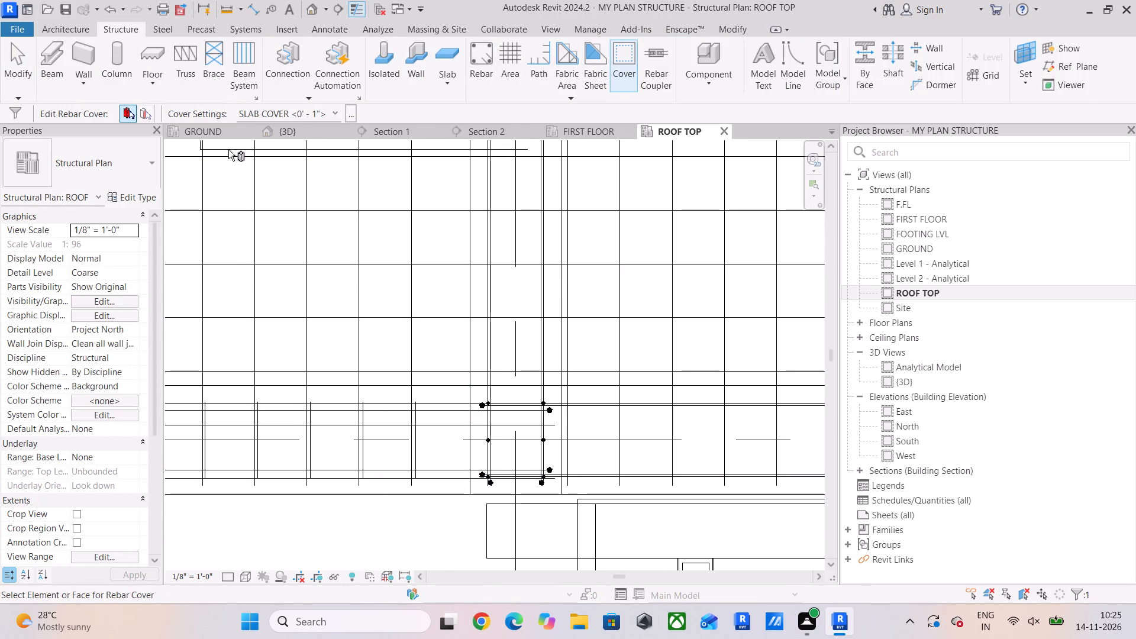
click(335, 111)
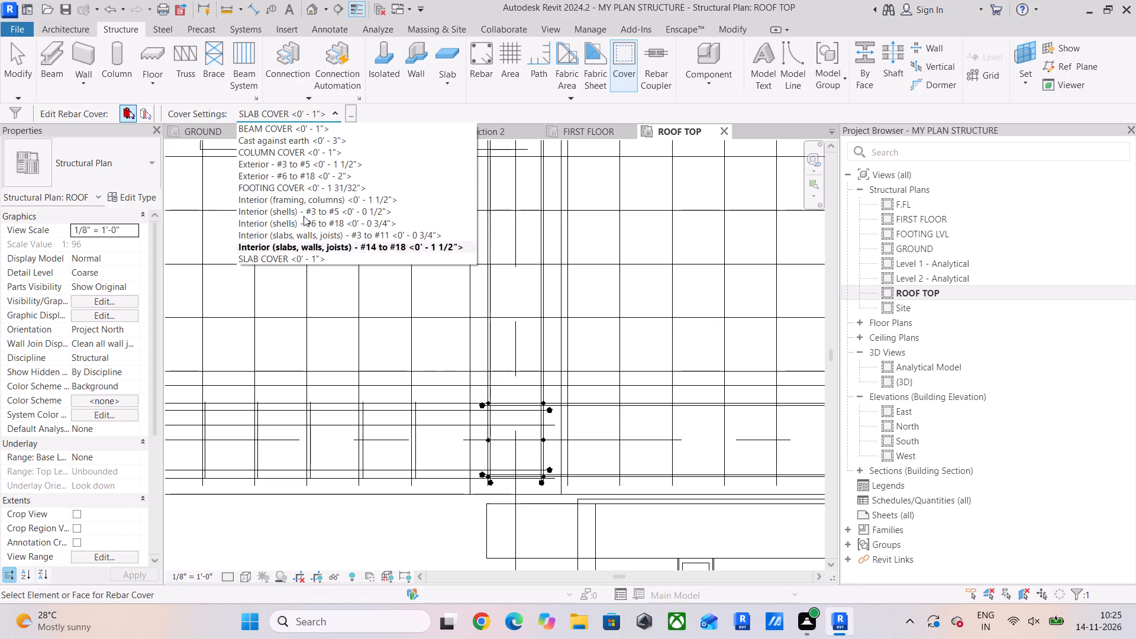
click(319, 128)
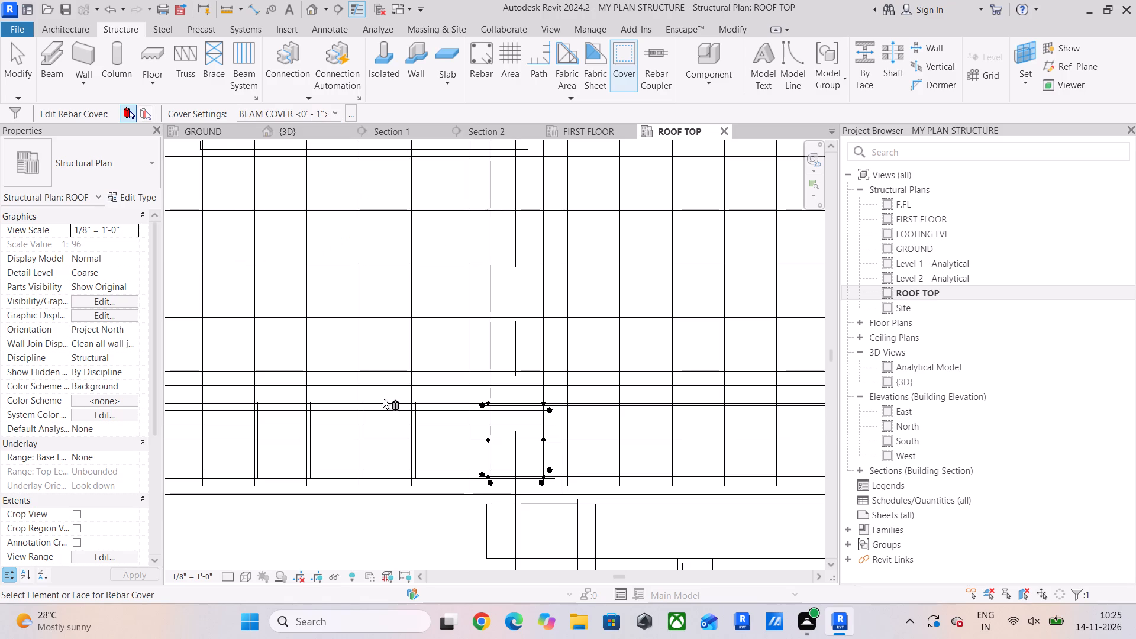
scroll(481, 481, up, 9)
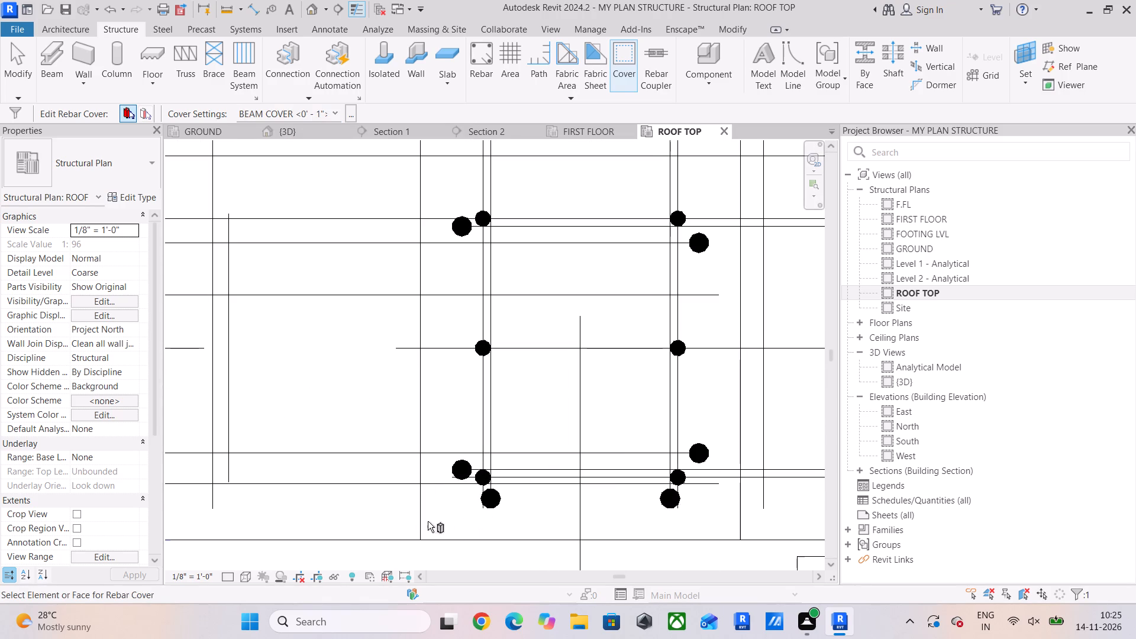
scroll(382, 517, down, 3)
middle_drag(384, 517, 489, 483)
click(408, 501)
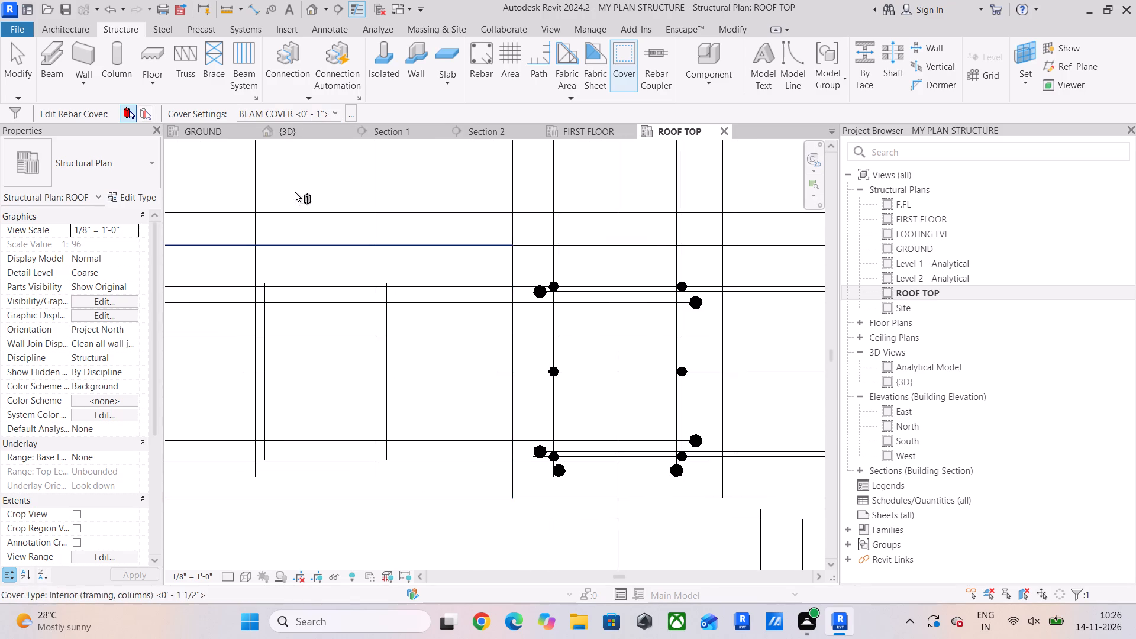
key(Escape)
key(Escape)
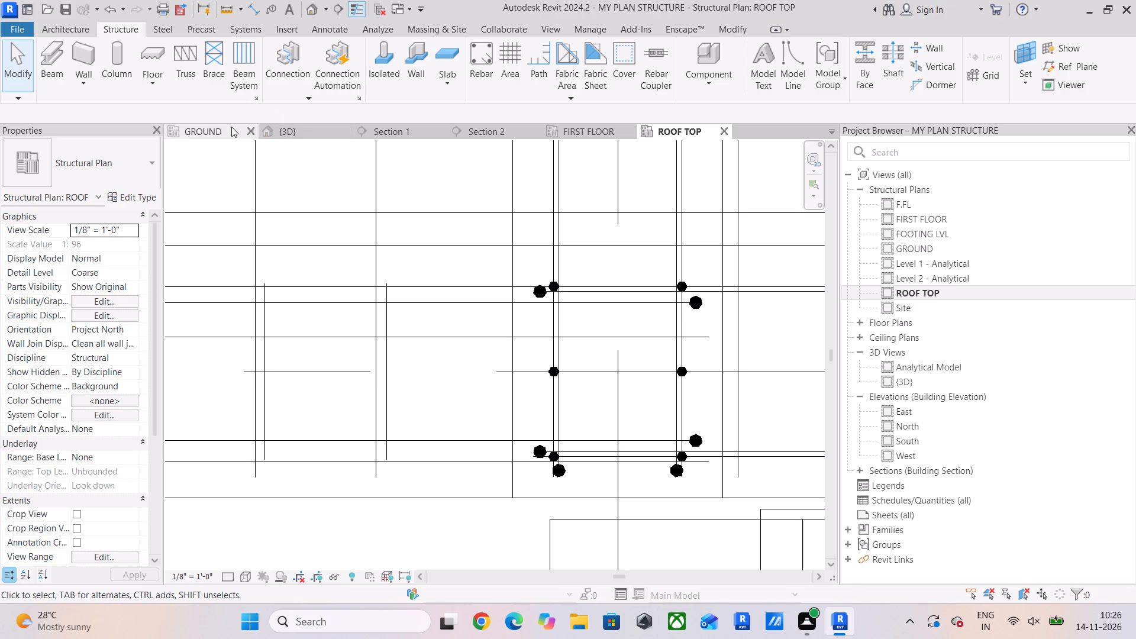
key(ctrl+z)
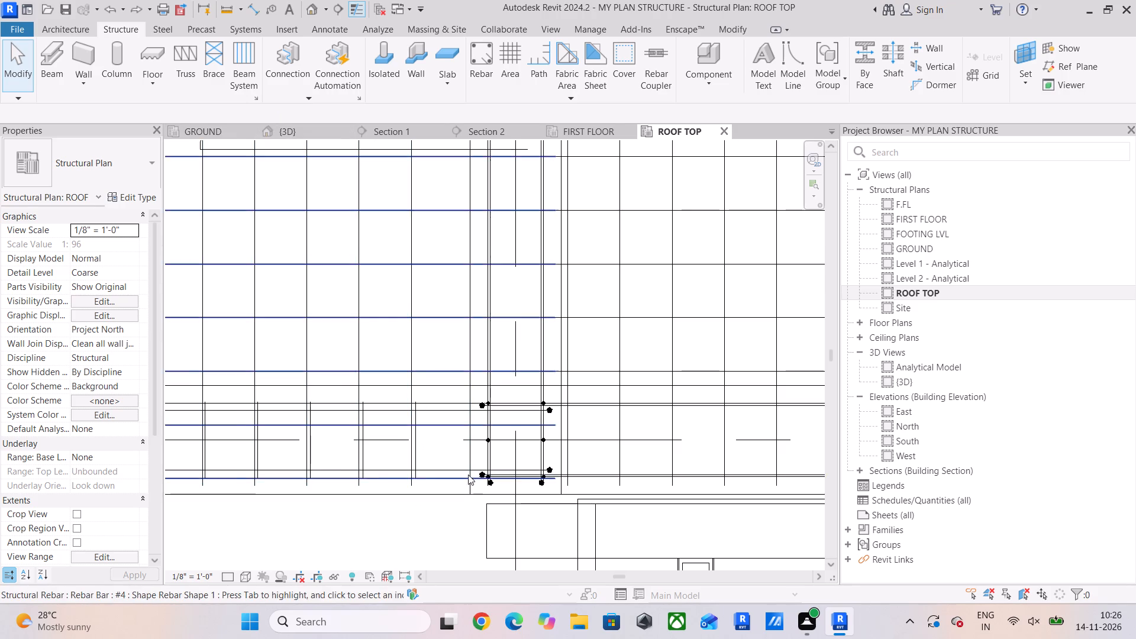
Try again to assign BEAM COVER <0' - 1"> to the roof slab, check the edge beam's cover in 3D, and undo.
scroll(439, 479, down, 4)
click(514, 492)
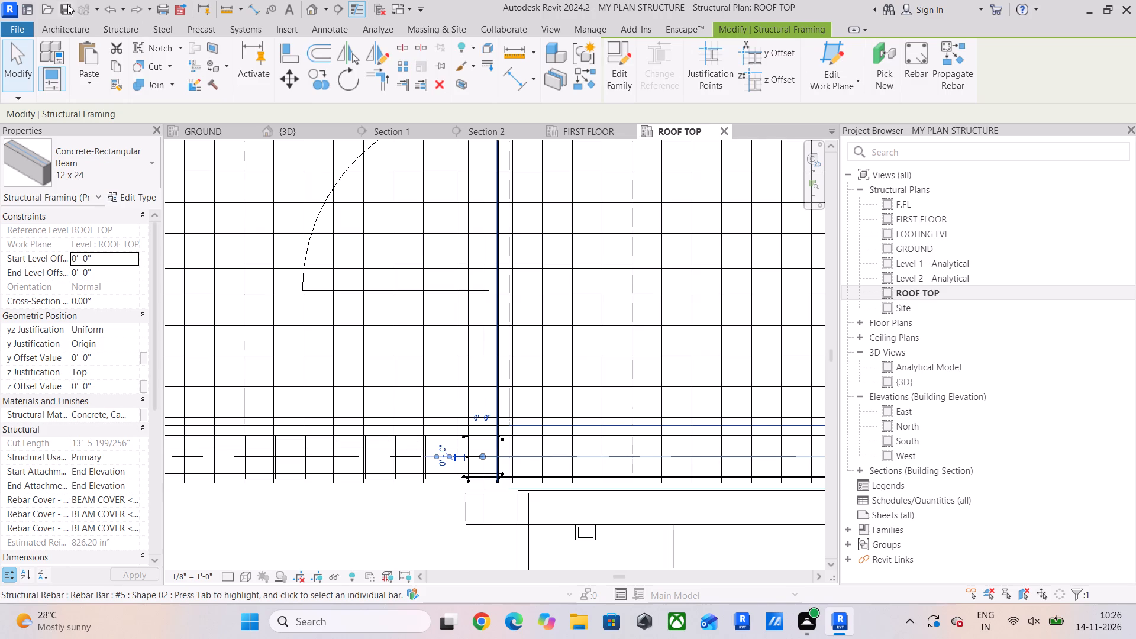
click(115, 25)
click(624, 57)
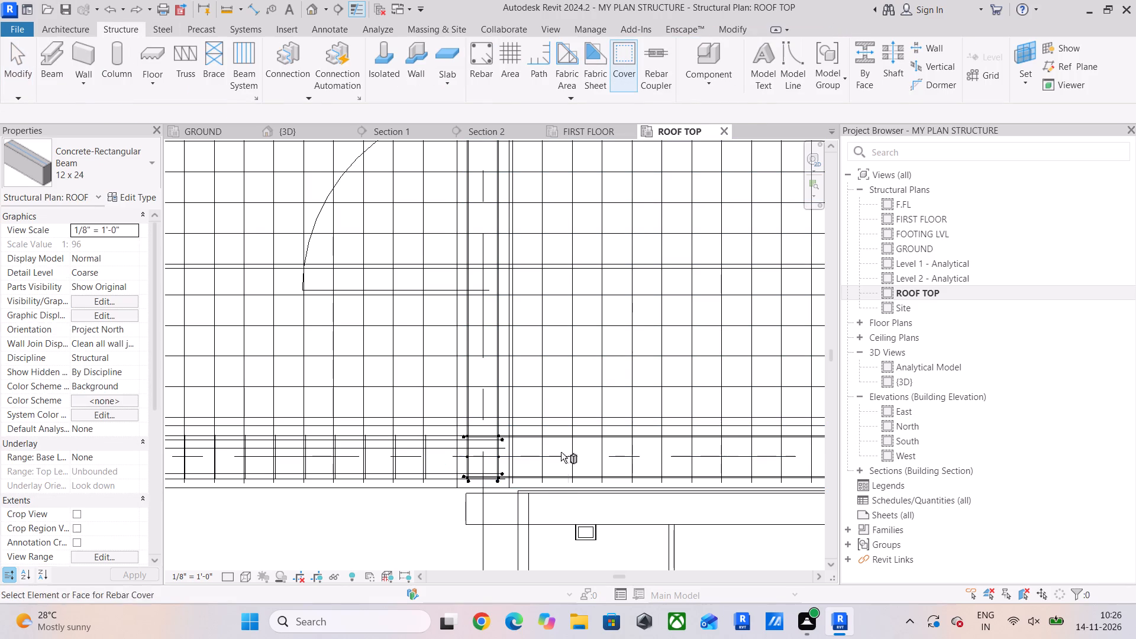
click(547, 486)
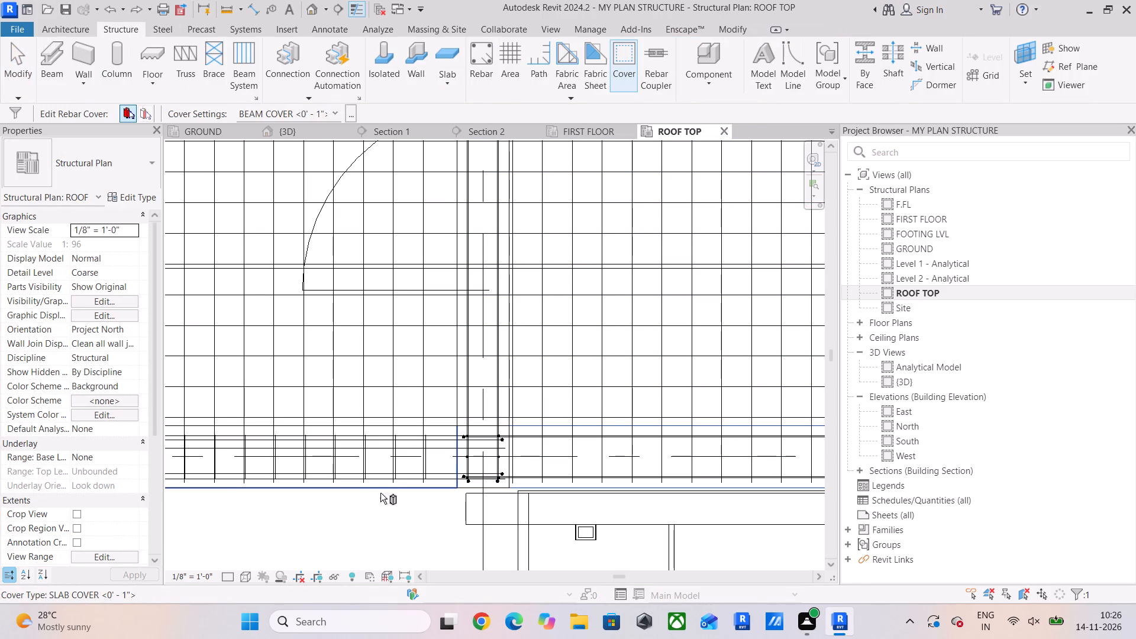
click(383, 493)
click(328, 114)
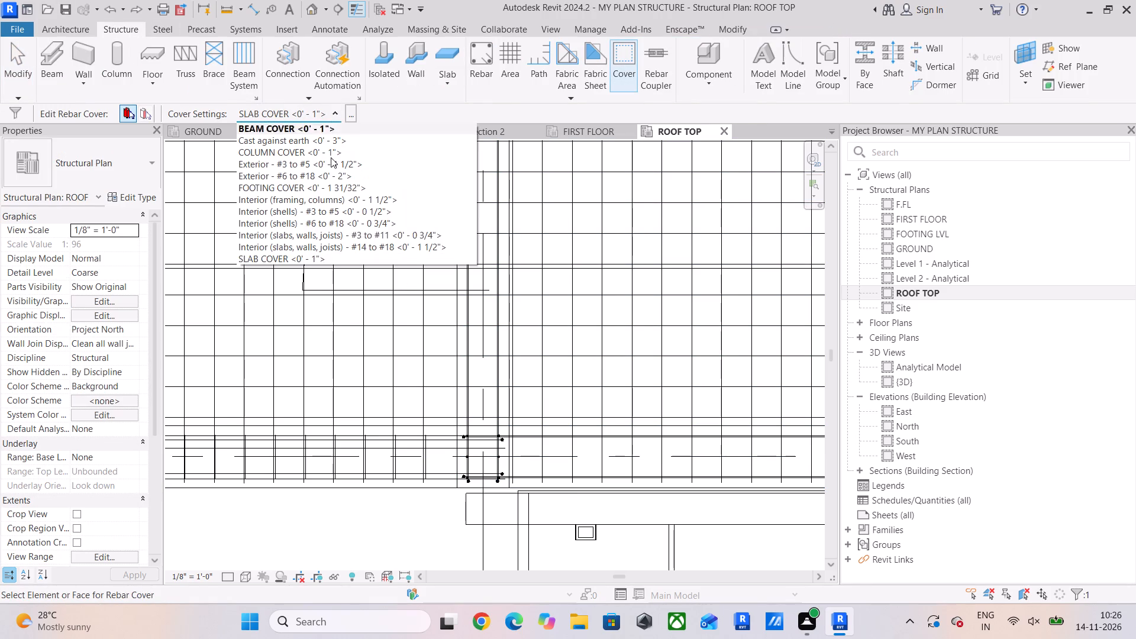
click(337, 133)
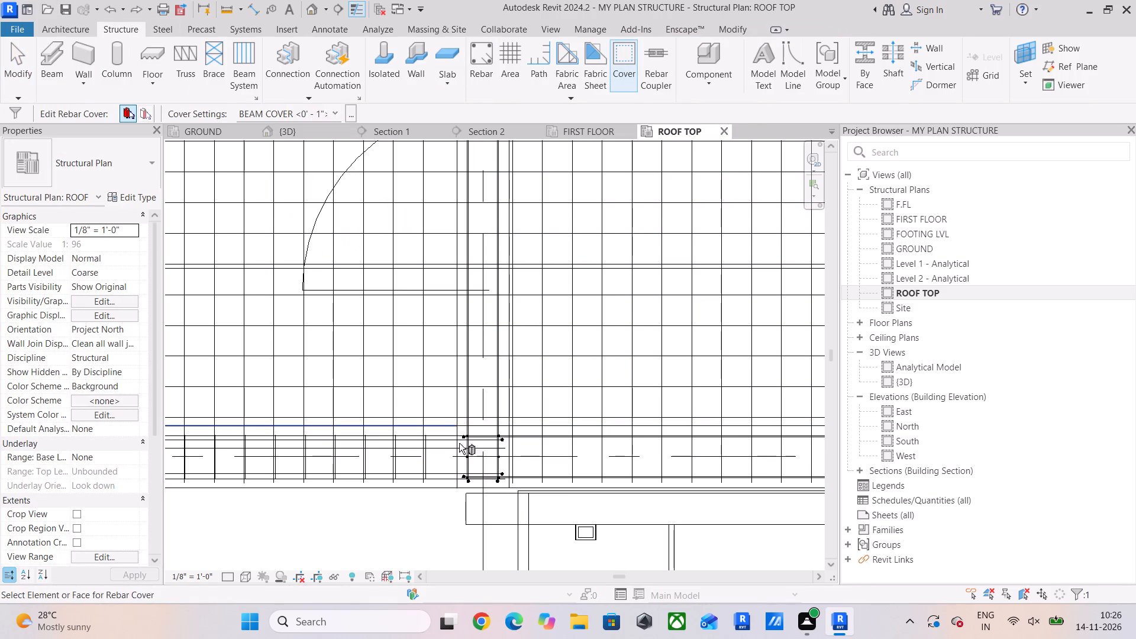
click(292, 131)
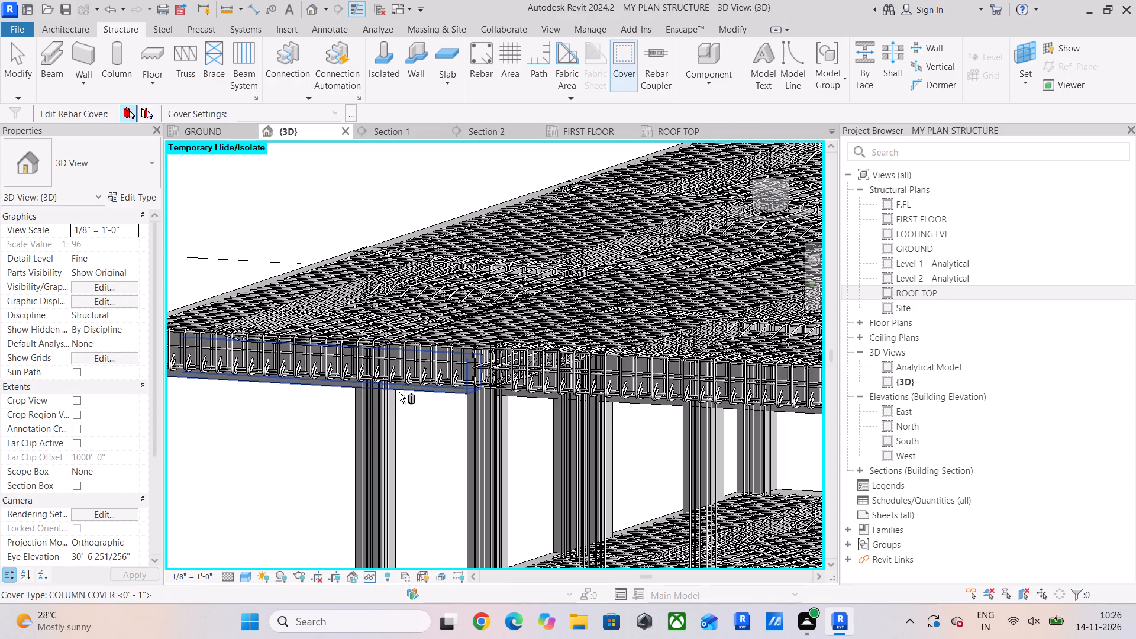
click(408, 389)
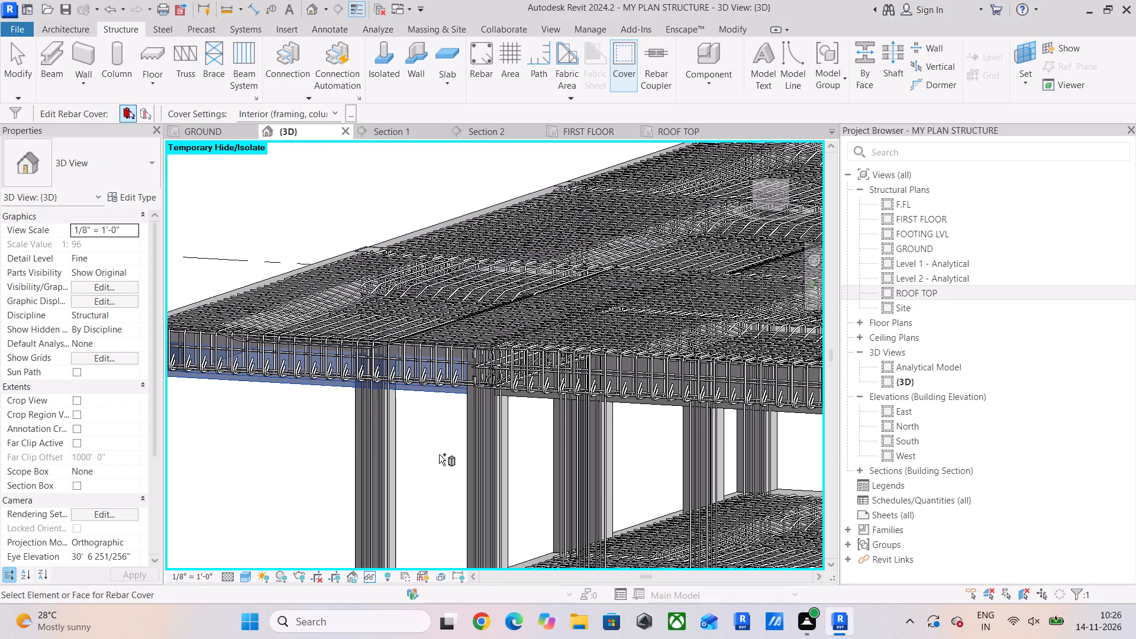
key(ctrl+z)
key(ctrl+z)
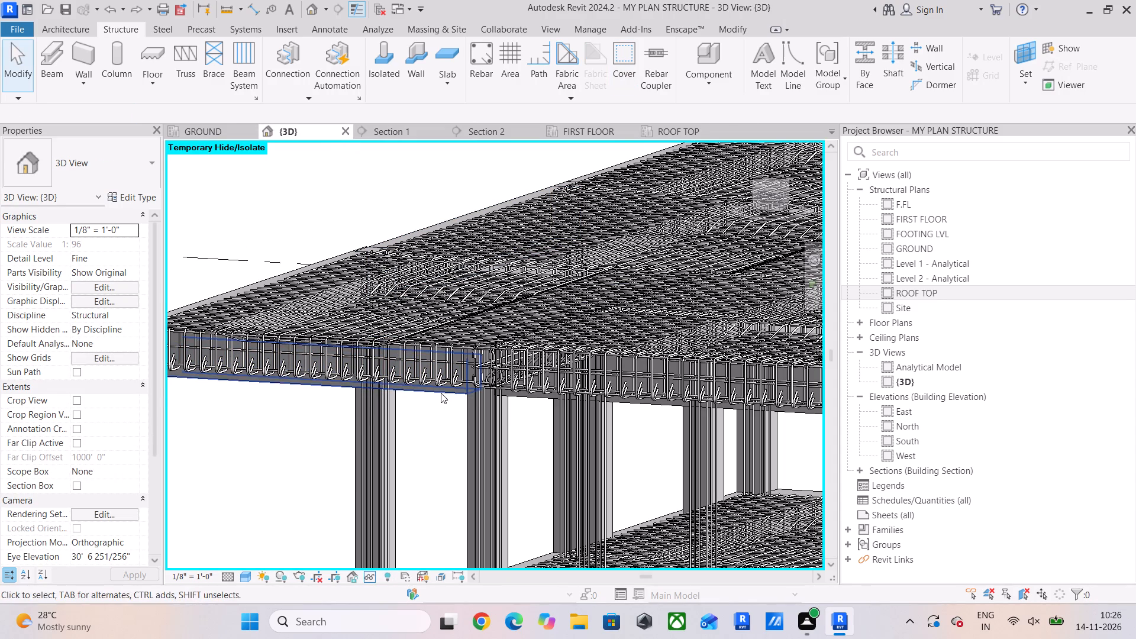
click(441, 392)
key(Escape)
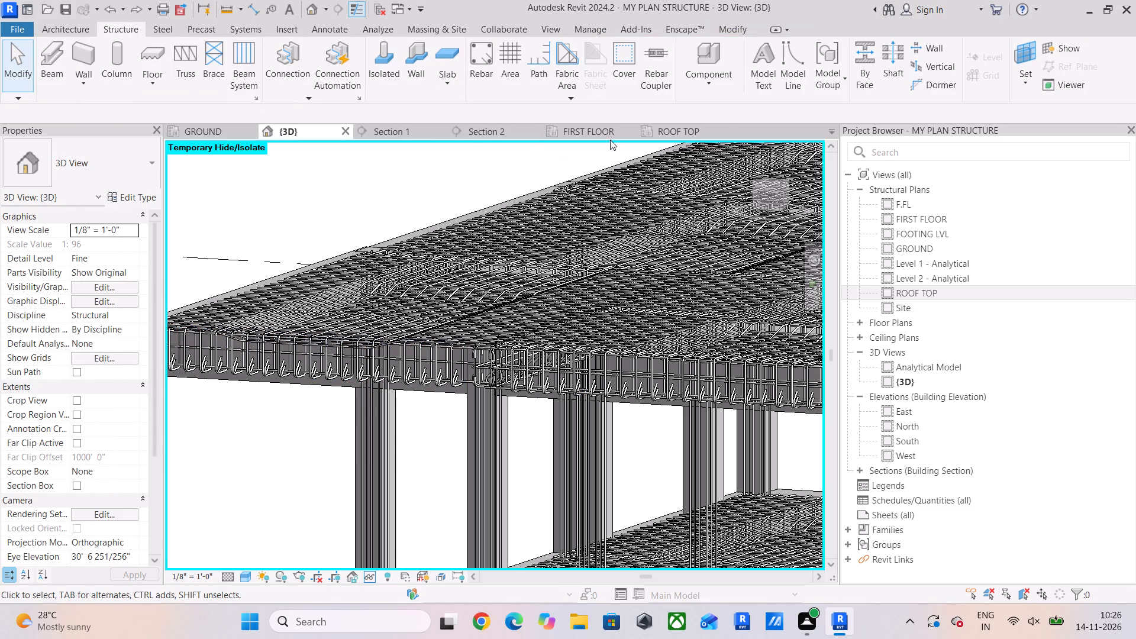
Check the rebar cover assigned to the slab beside the lower edge beam's column on the ROOF TOP plan.
click(695, 134)
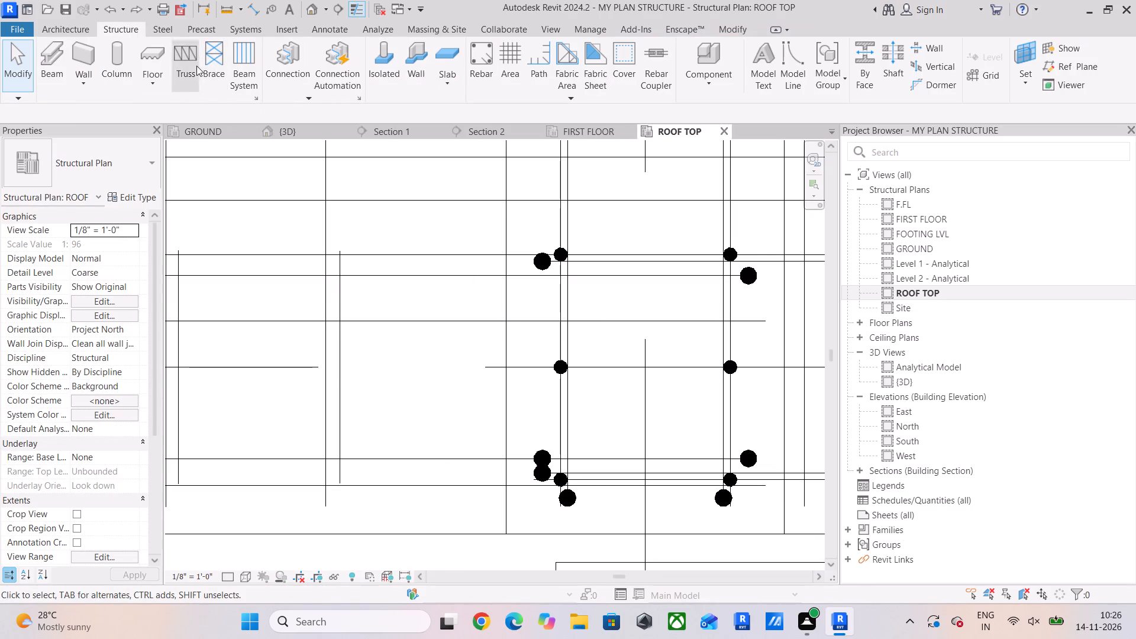
click(632, 62)
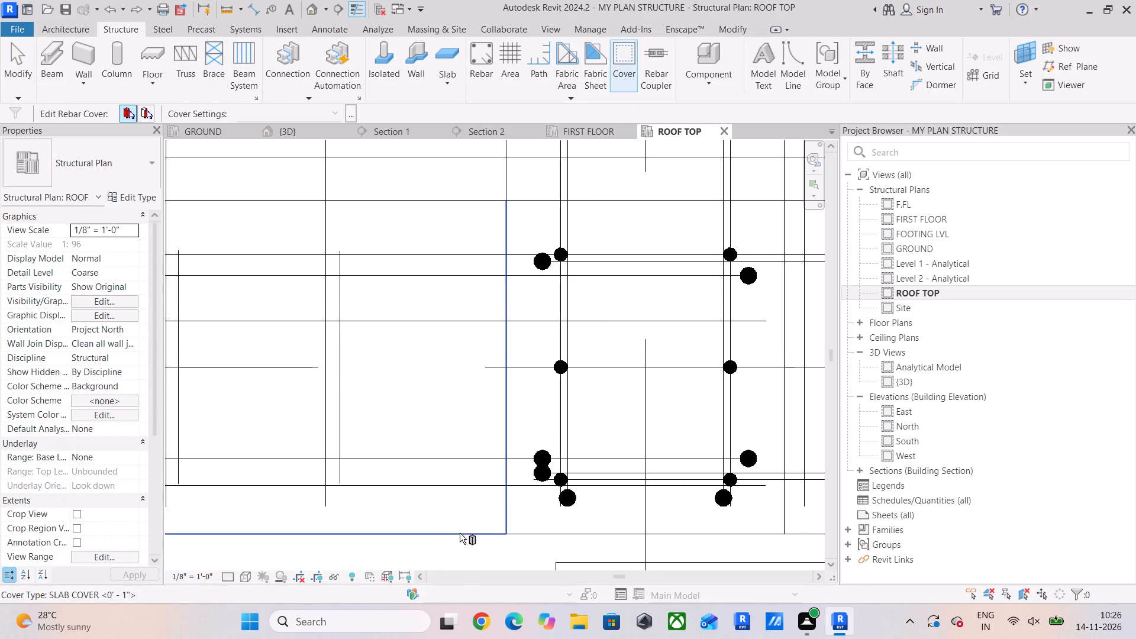
click(460, 537)
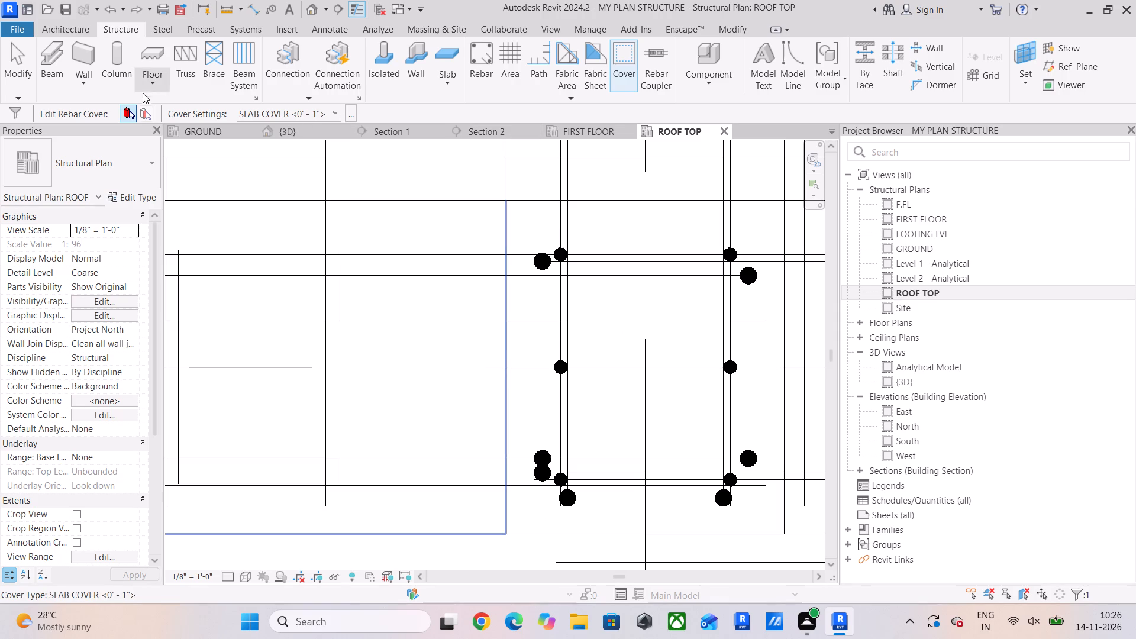
In the 3D view, set the rebar cover of the roof's front-left edge beam to BEAM COVER <0' - 1">.
click(292, 132)
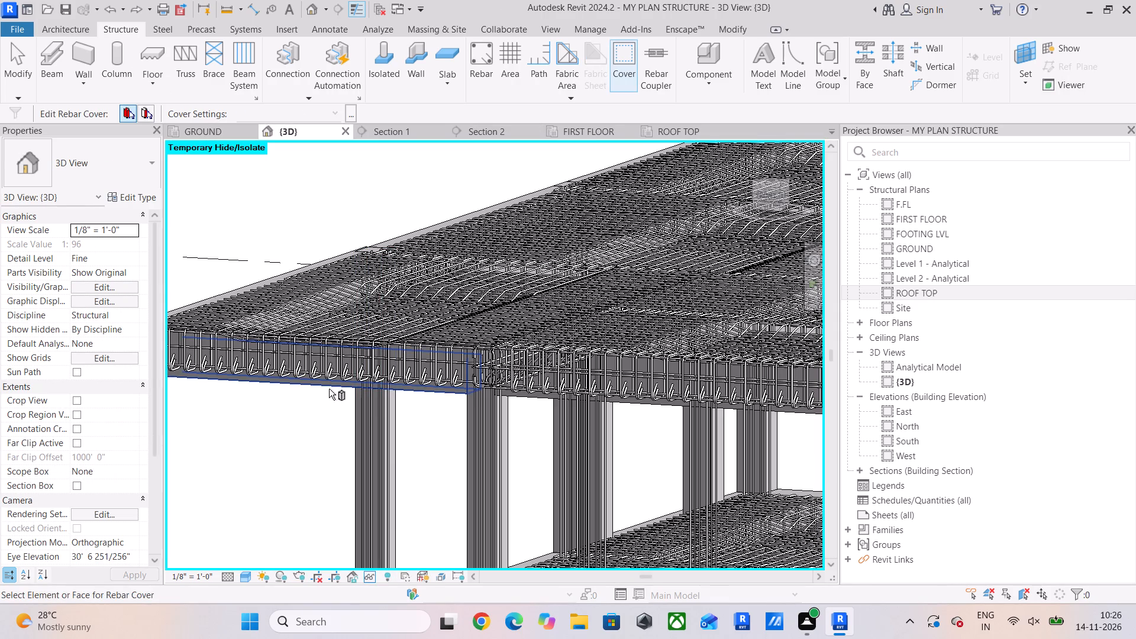
click(329, 389)
click(337, 114)
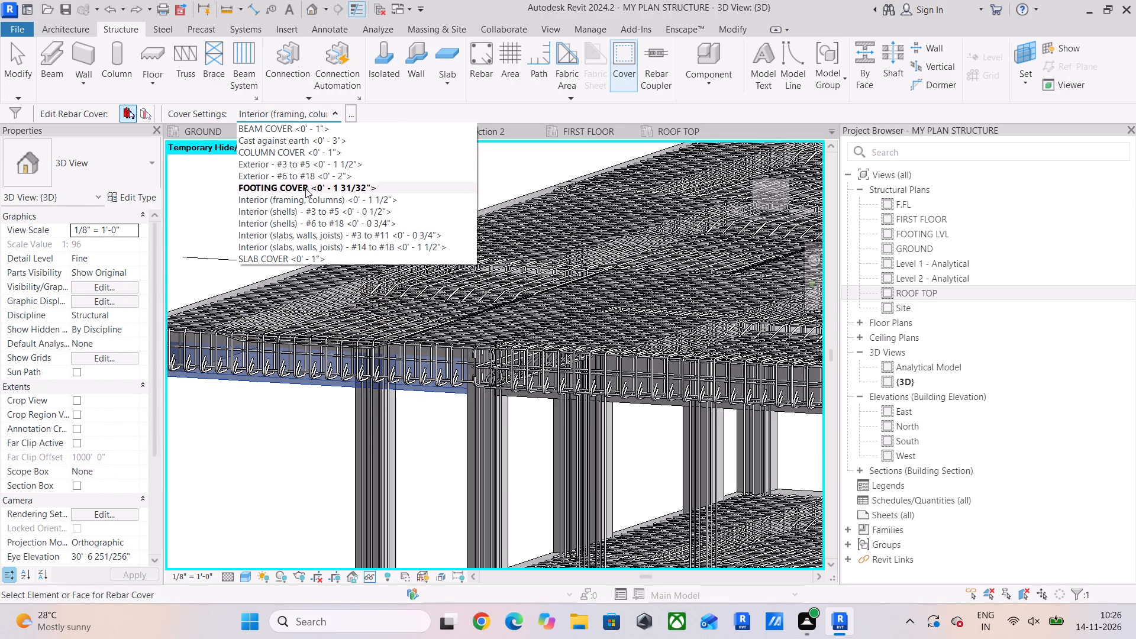
click(309, 131)
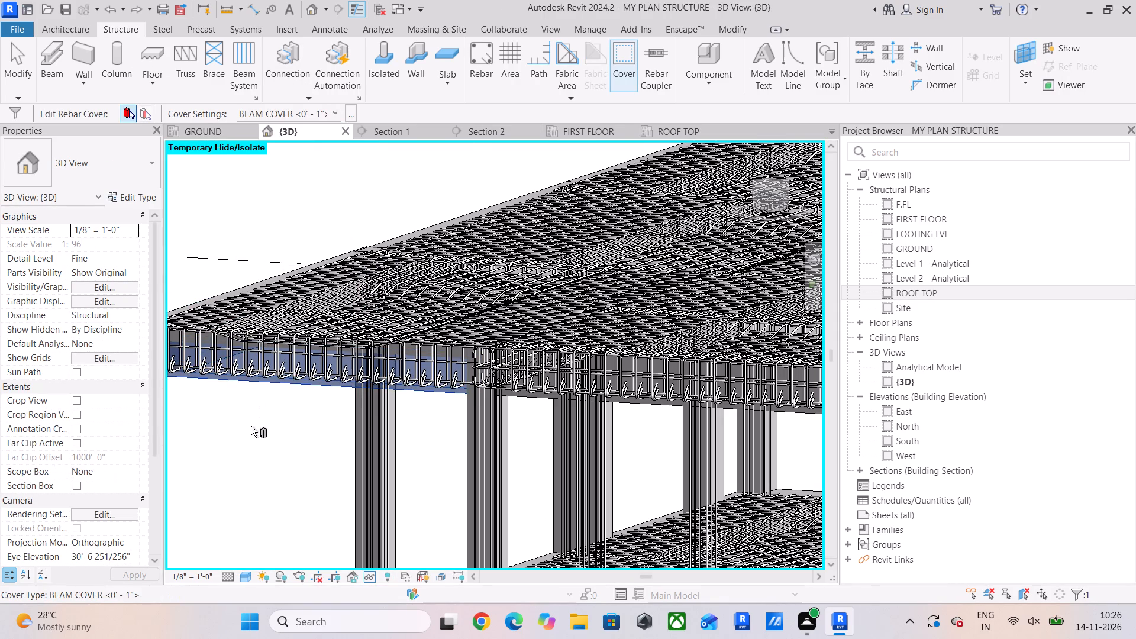
Examine the roof's front-left edge beam in 3D, checking its stirrups and hooked #5 bars at the outer corner.
scroll(235, 424, down, 3)
scroll(225, 444, up, 11)
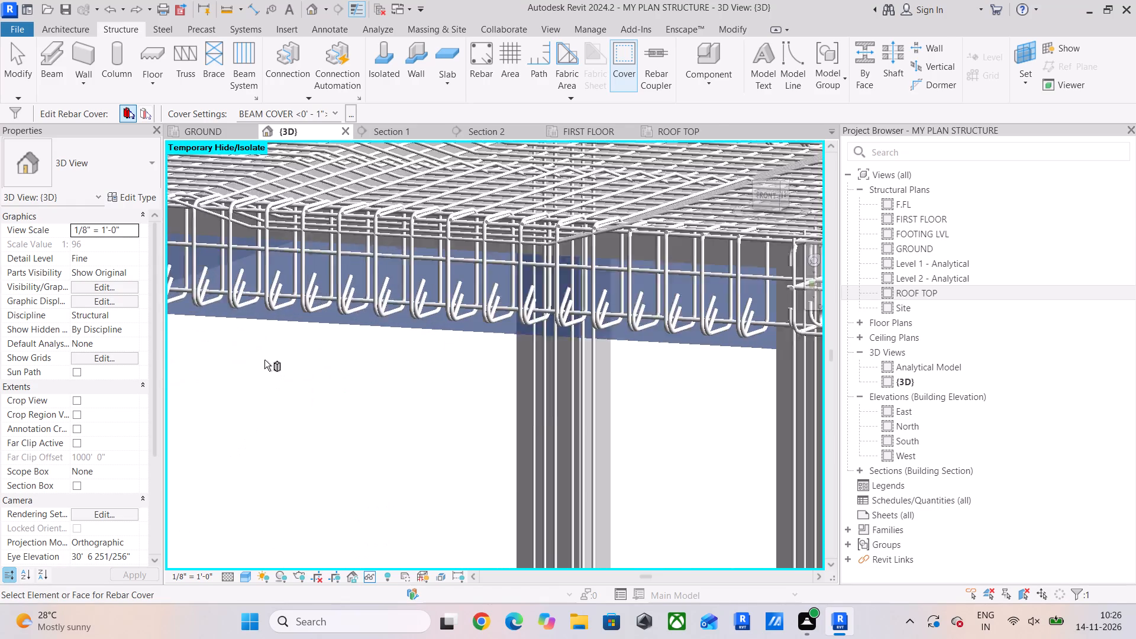
scroll(264, 360, down, 14)
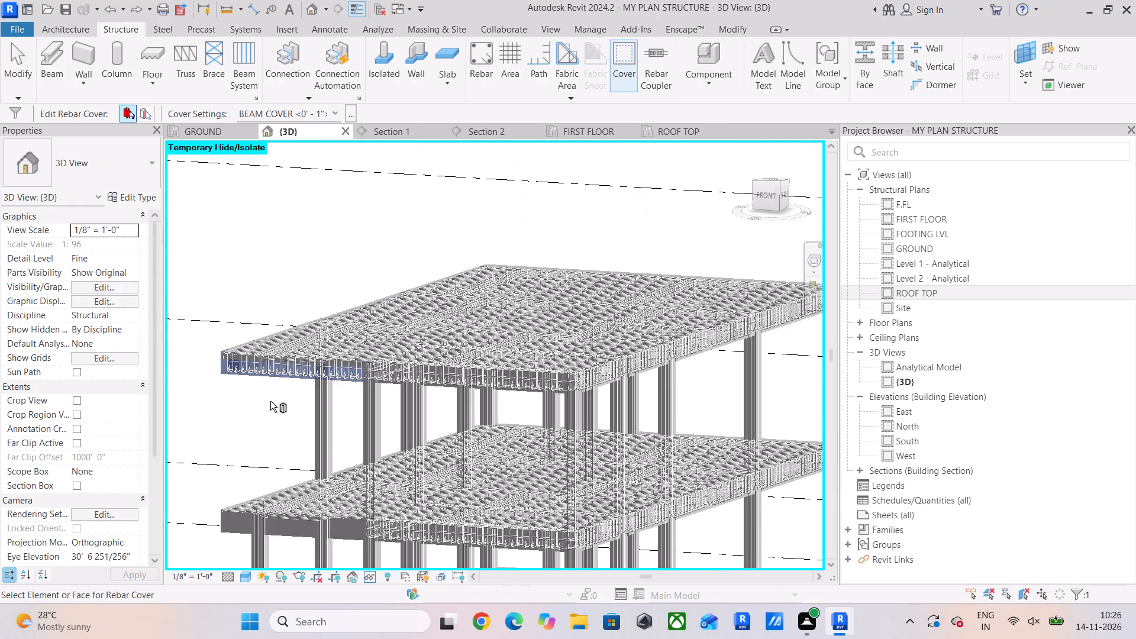
shift+middle_drag(256, 377, 422, 372)
middle_drag(421, 375, 173, 398)
scroll(528, 388, up, 2)
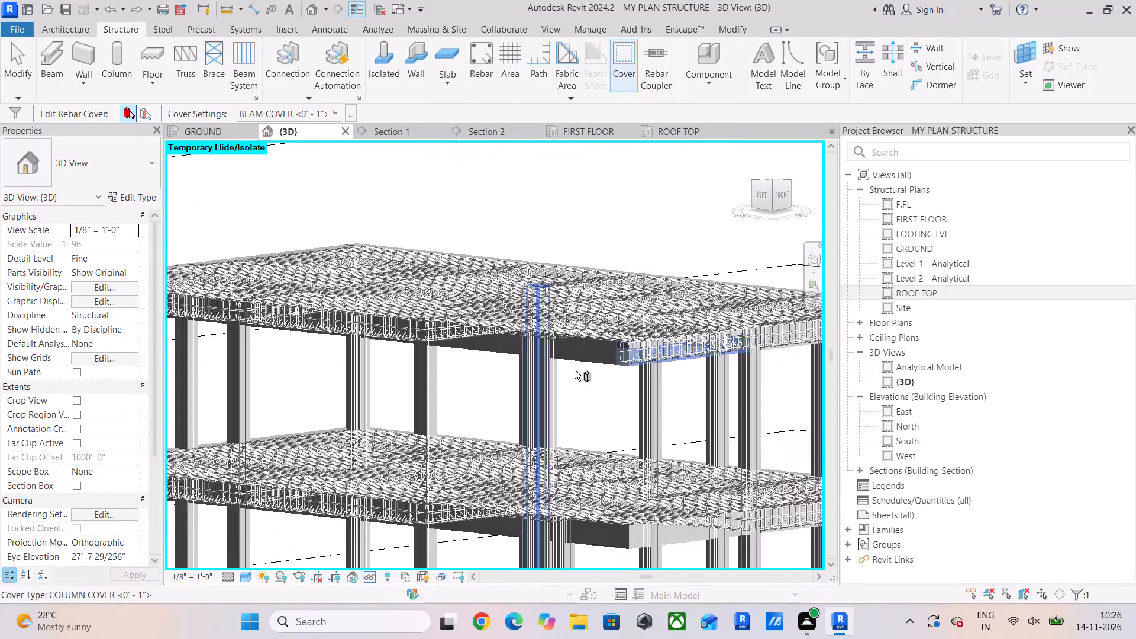
scroll(575, 370, up, 8)
middle_drag(602, 397, 496, 431)
scroll(551, 337, up, 9)
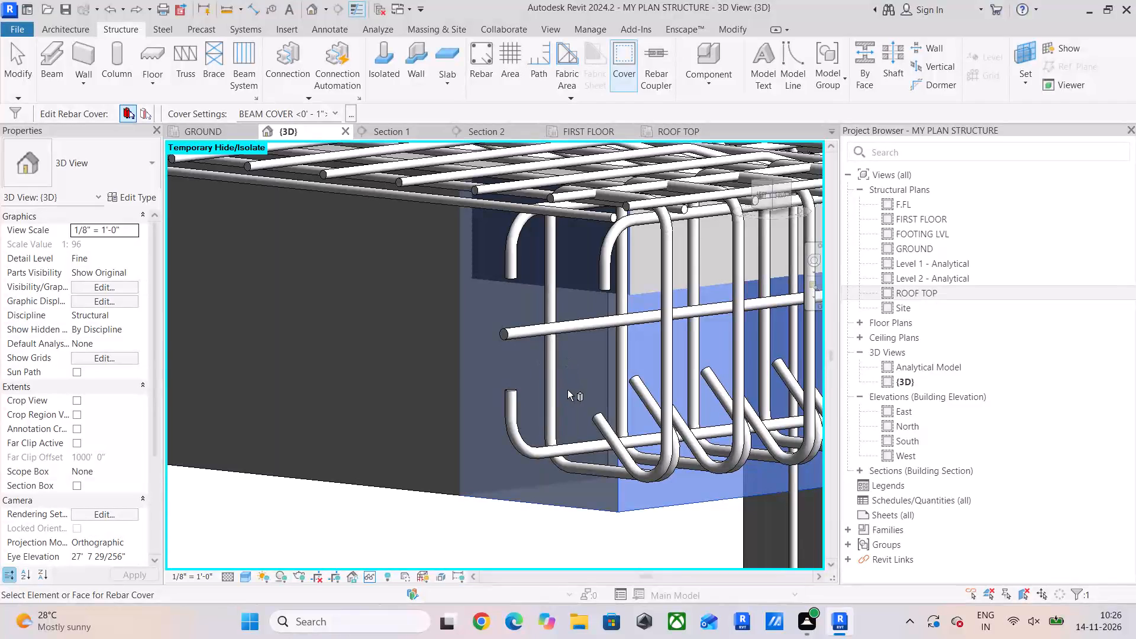
key(Escape)
Crop the 3D view with a selection box around the inner lower hooked #5 bar of the roof's front-left edge beam.
scroll(575, 463, down, 1)
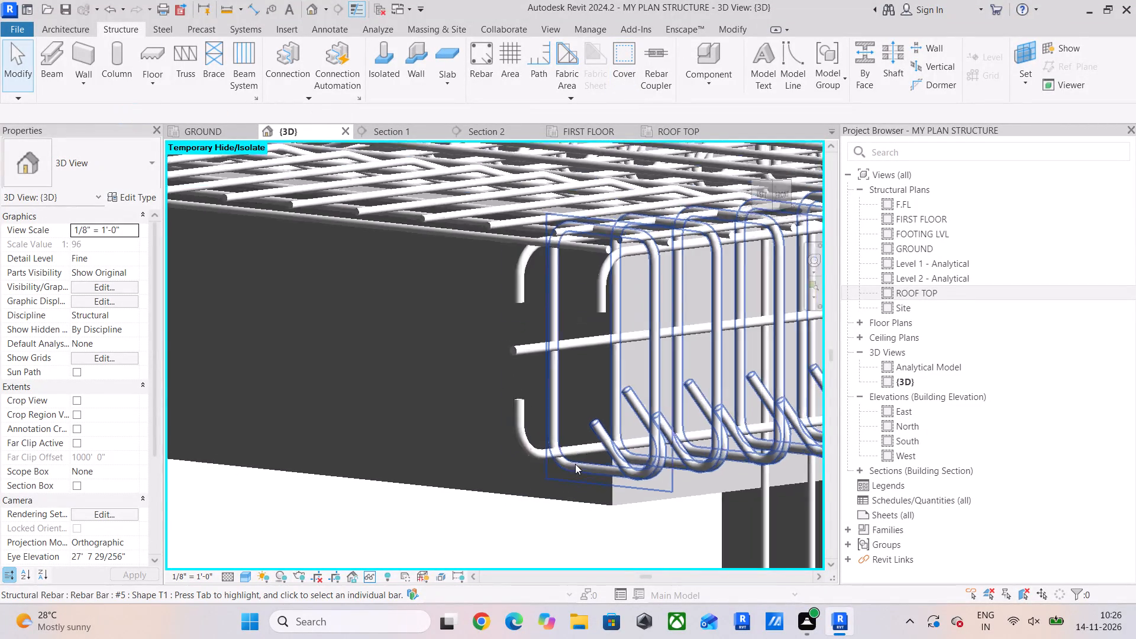
scroll(575, 464, down, 1)
click(533, 443)
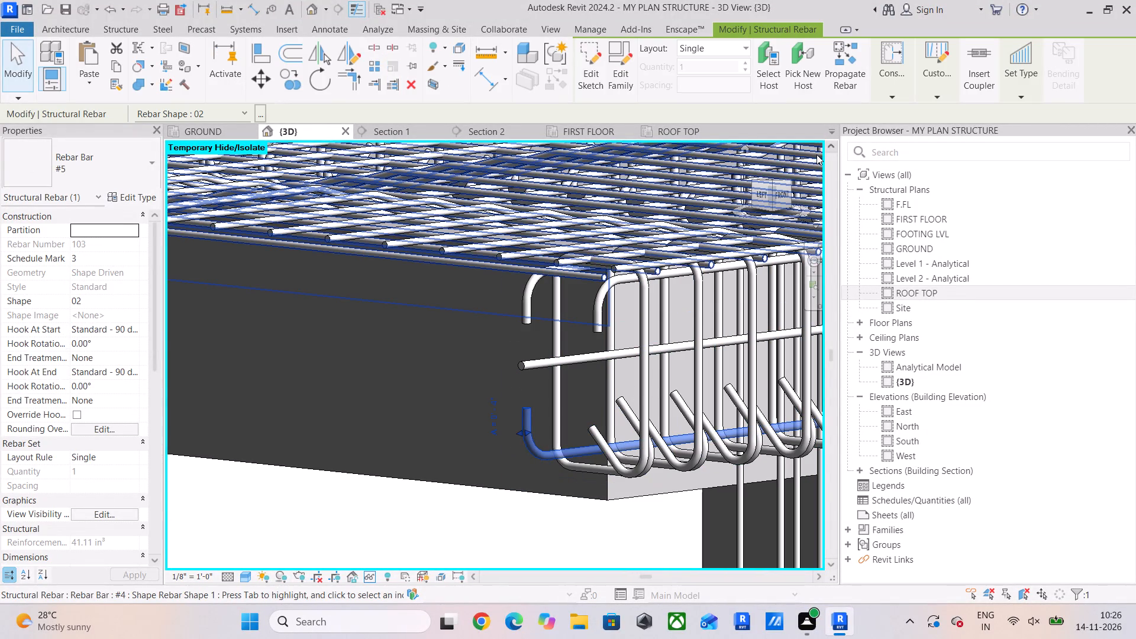
click(763, 195)
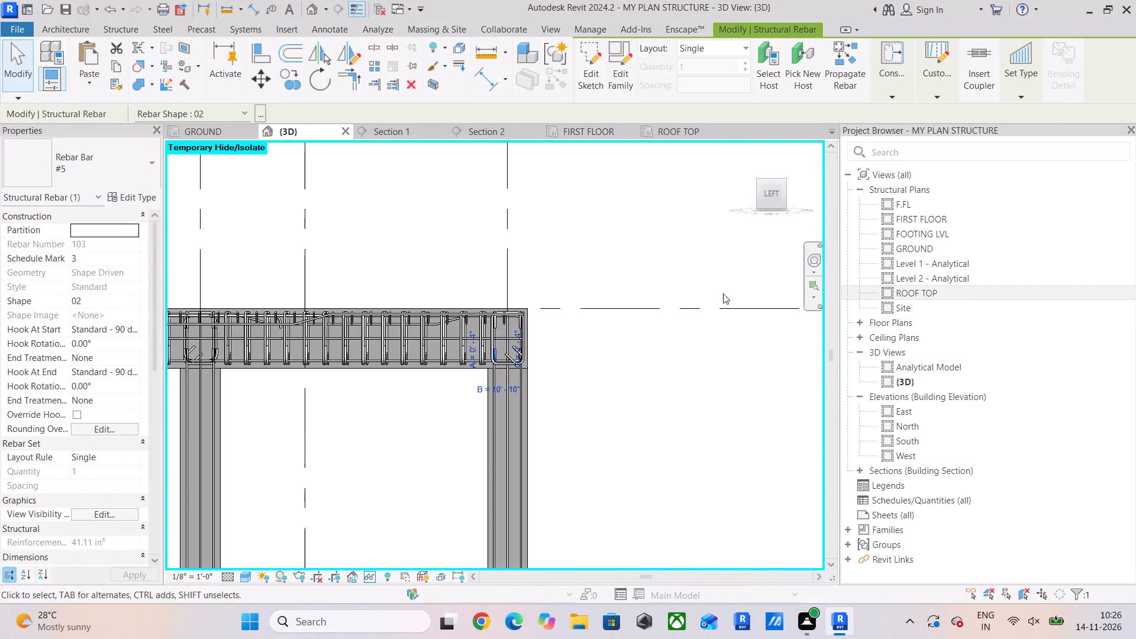
scroll(543, 308, up, 11)
middle_drag(558, 389, 588, 356)
scroll(424, 314, up, 4)
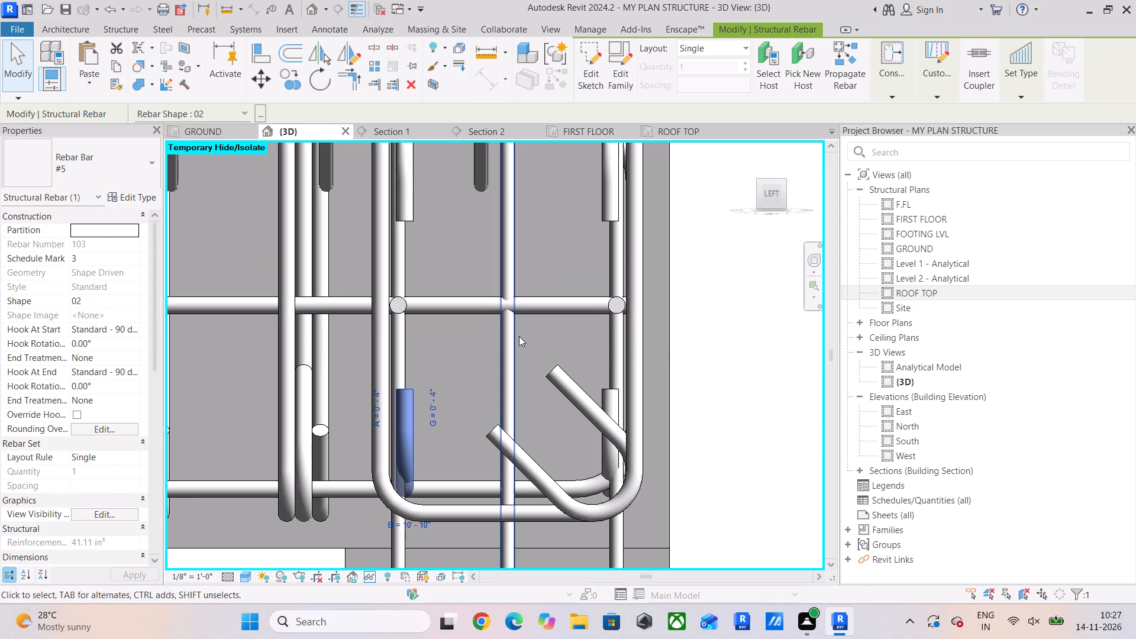
shift+middle_drag(528, 335, 521, 348)
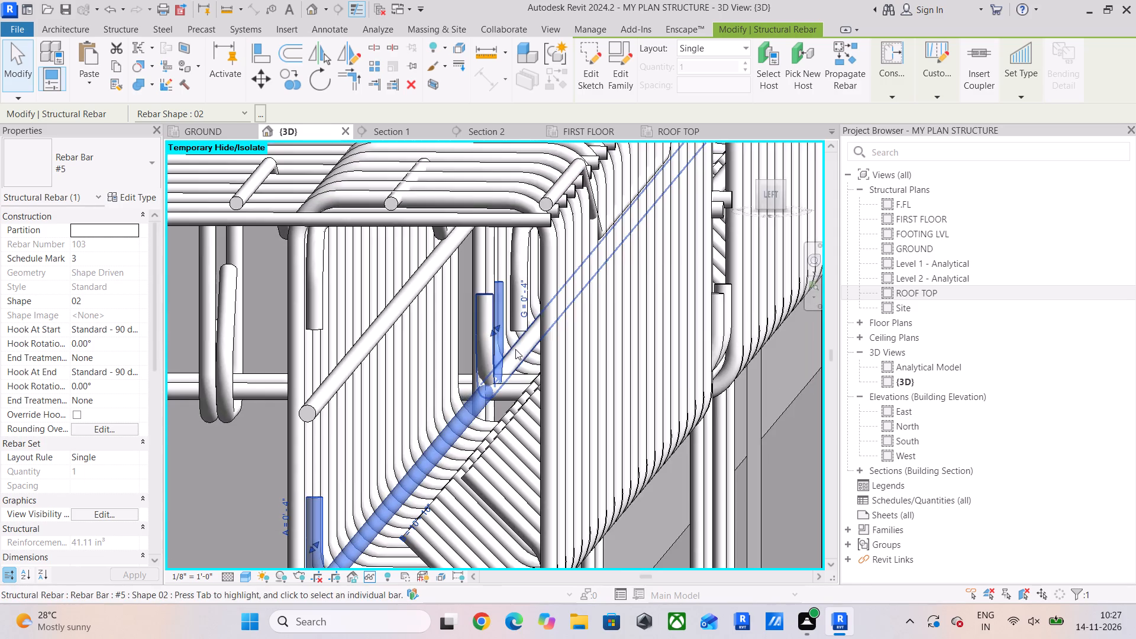
middle_drag(511, 348, 551, 282)
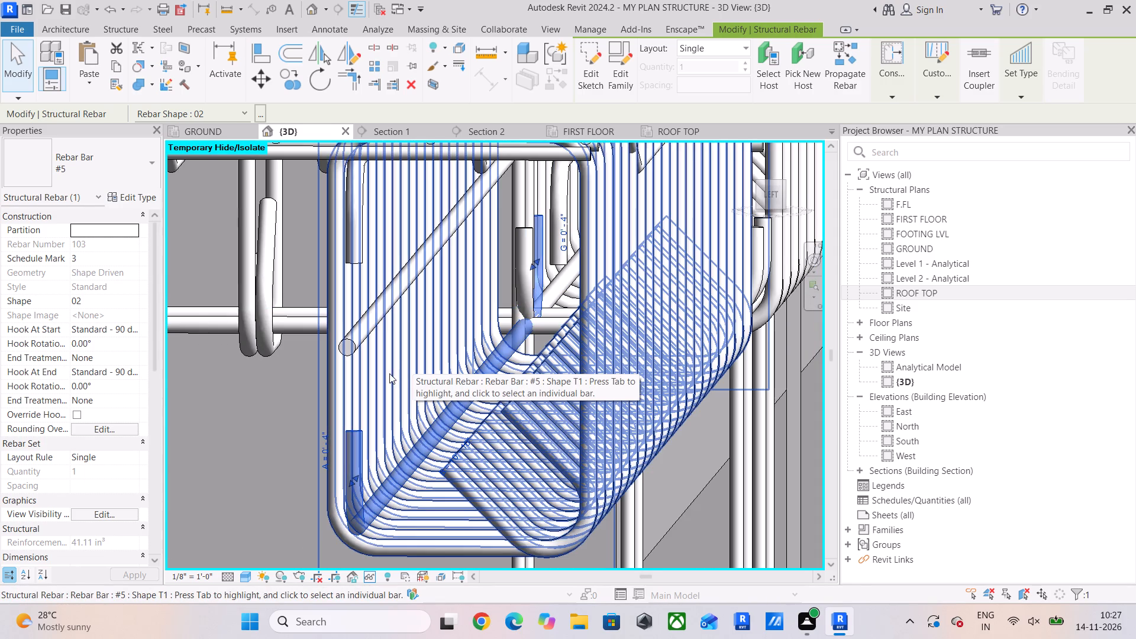
click(435, 82)
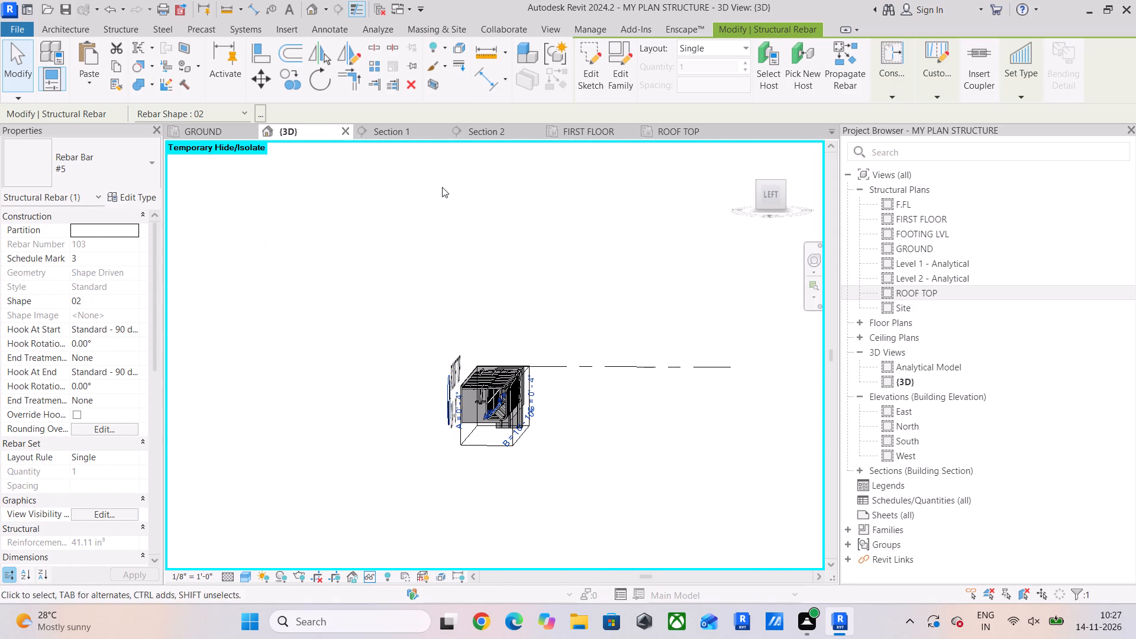
scroll(527, 432, up, 1)
shift+middle_drag(528, 431, 408, 471)
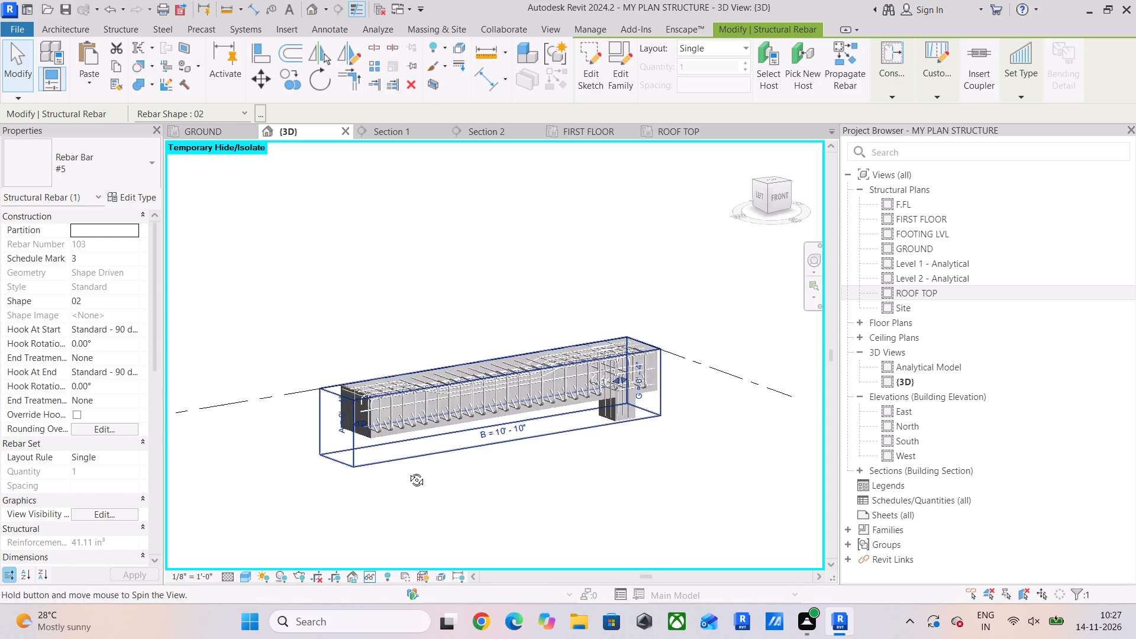
shift+middle_drag(408, 471, 459, 476)
scroll(433, 396, up, 11)
middle_drag(412, 430, 381, 297)
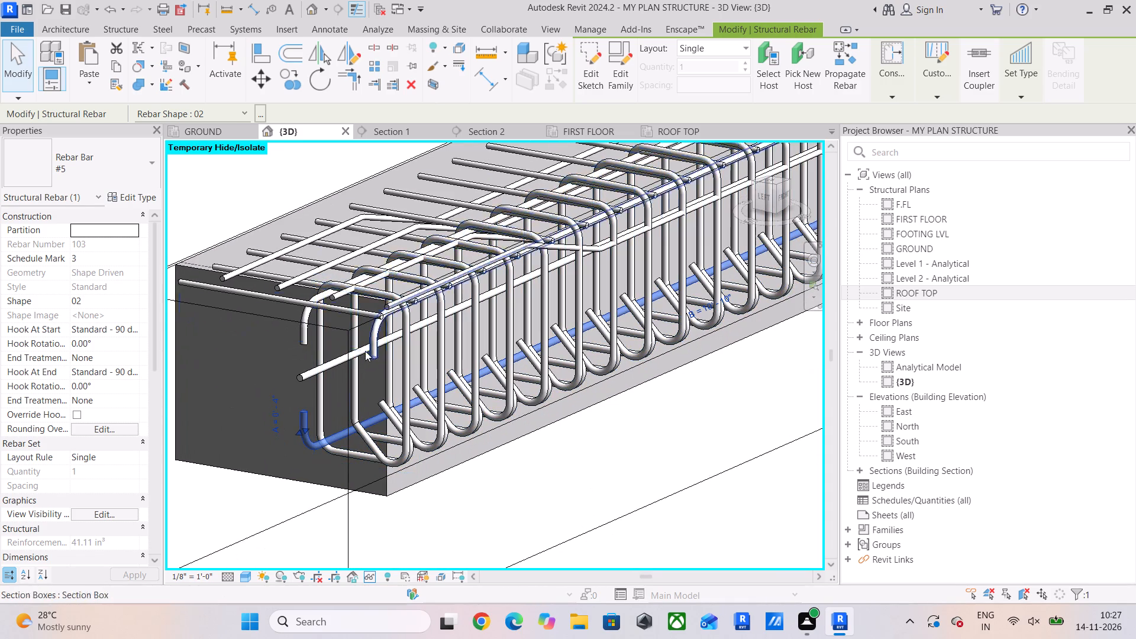
Mirror a copy of the inner lower hooked #5 bar to the beam's outer side about its lengthwise centreline.
drag(767, 194, 778, 212)
click(770, 184)
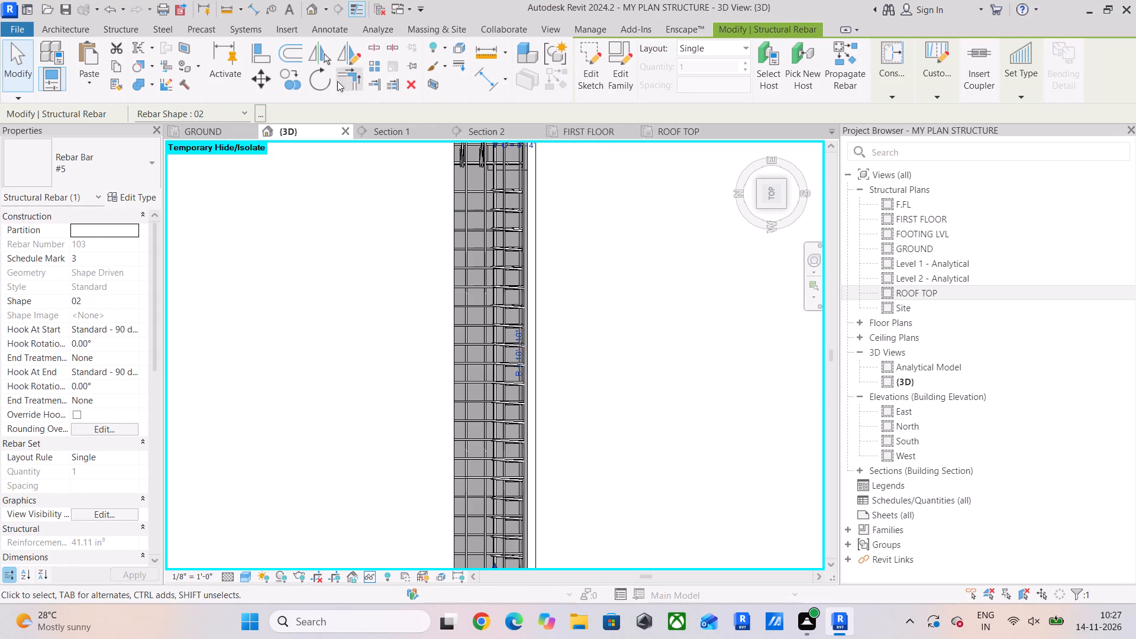
click(344, 54)
middle_drag(440, 425, 406, 189)
scroll(472, 304, up, 2)
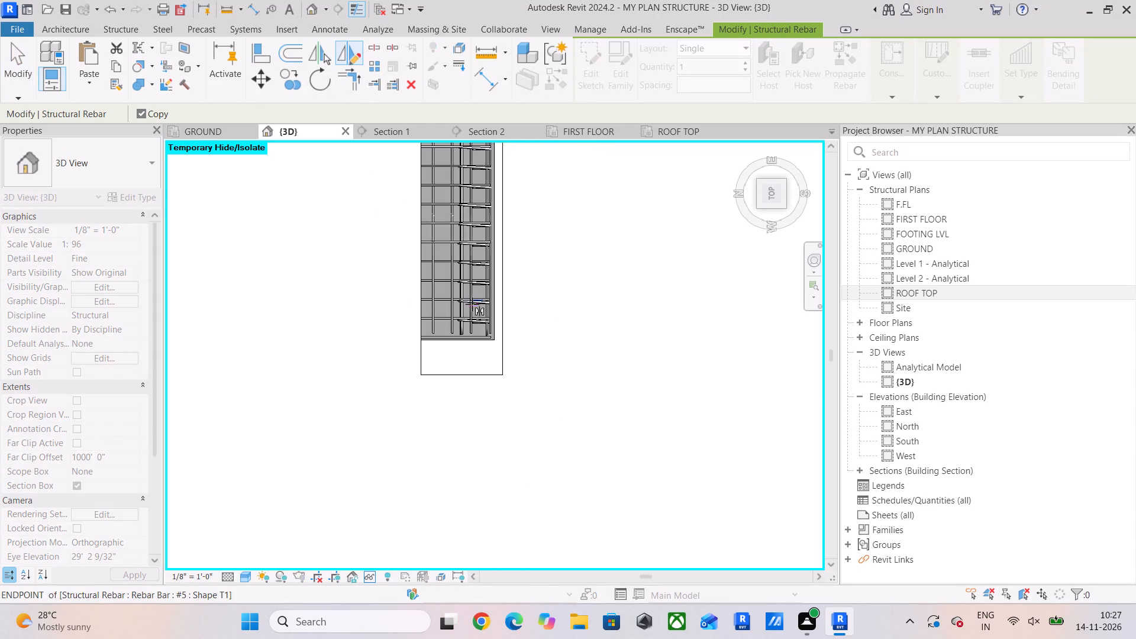
scroll(472, 304, up, 8)
click(483, 319)
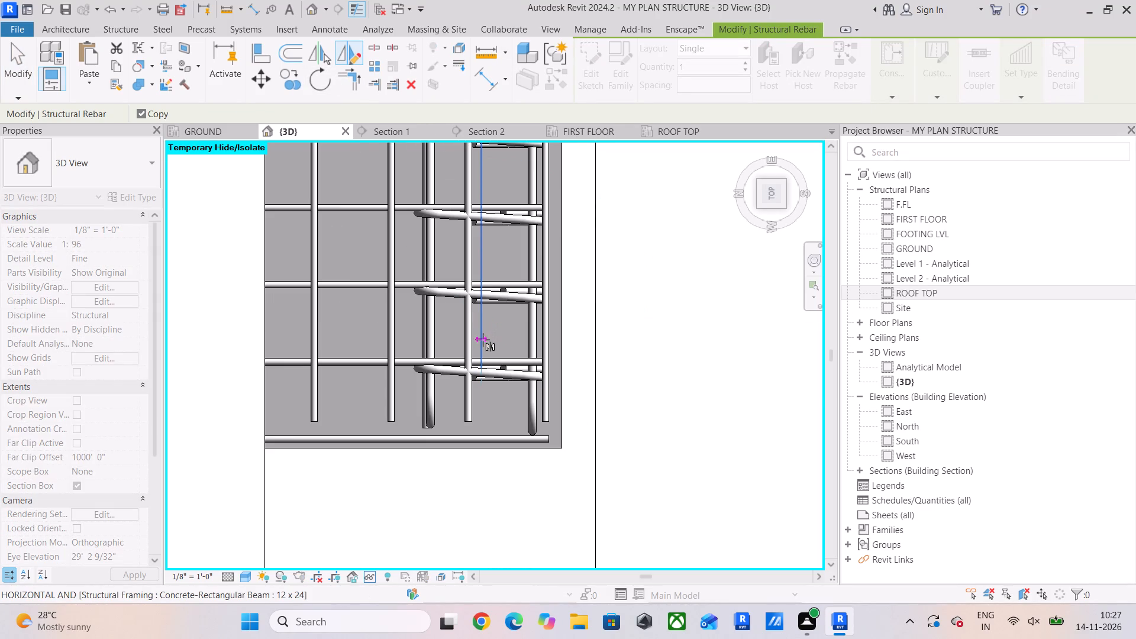
click(483, 340)
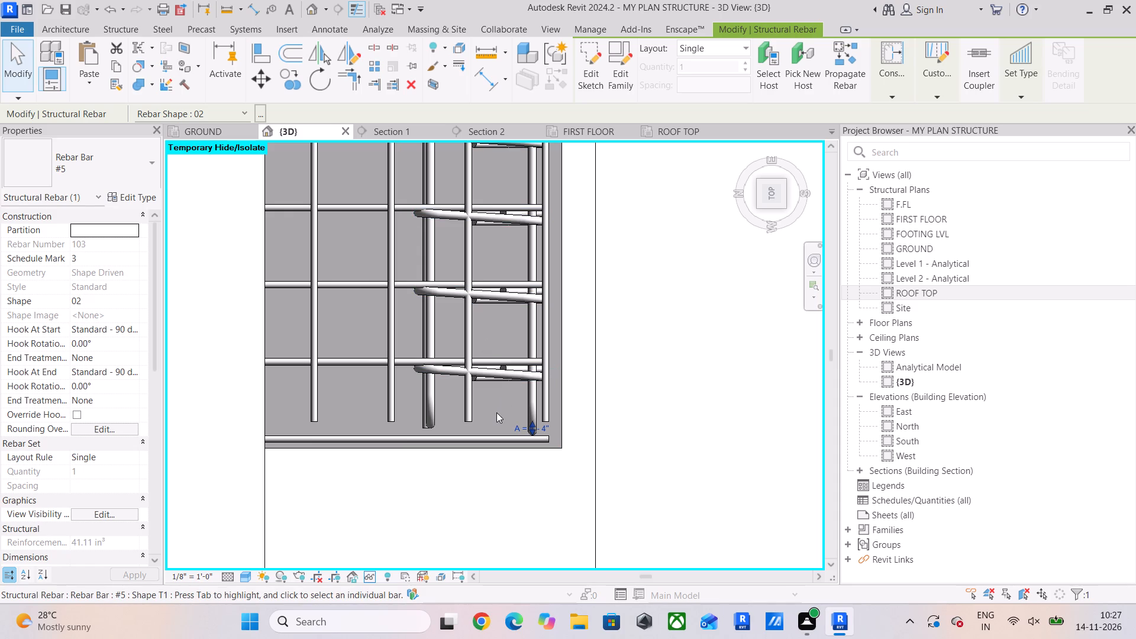
key(Escape)
Mirror a copy of the straight mid-depth #5 bar to the outer side about the edge beam's lengthwise centreline.
shift+middle_drag(527, 425, 517, 404)
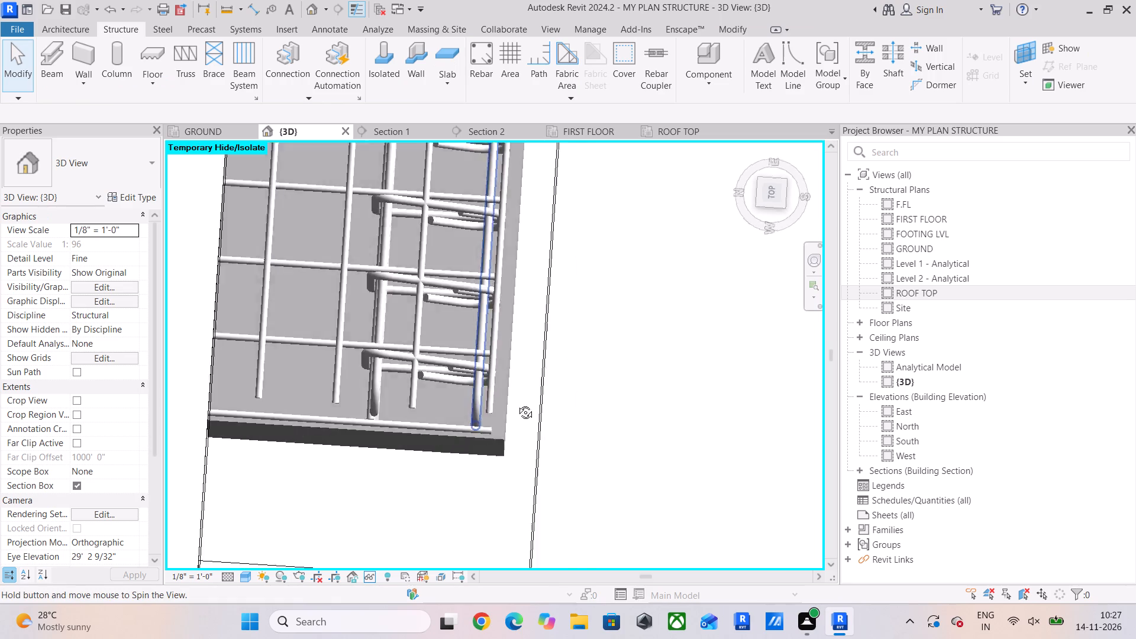
shift+middle_drag(517, 404, 508, 292)
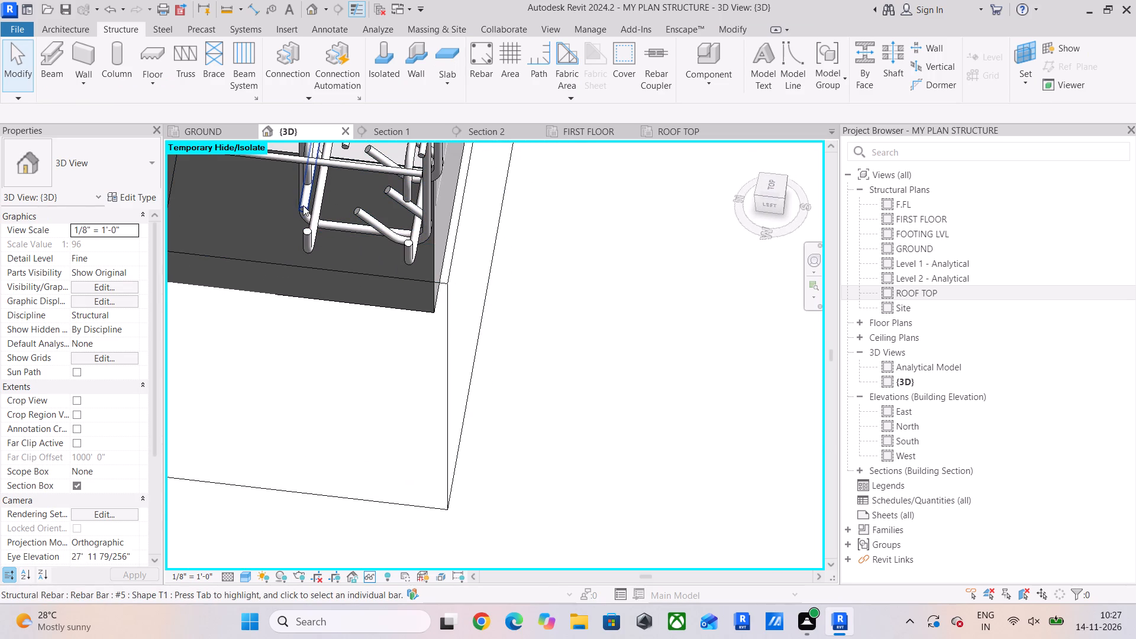
click(303, 205)
click(766, 180)
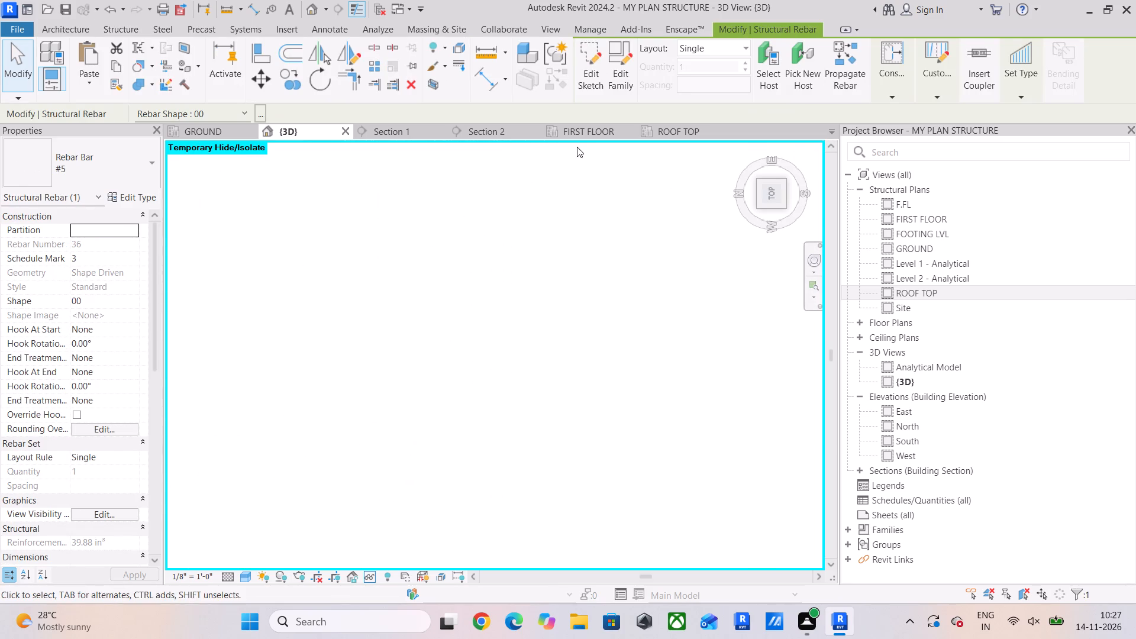
click(347, 53)
scroll(498, 371, up, 5)
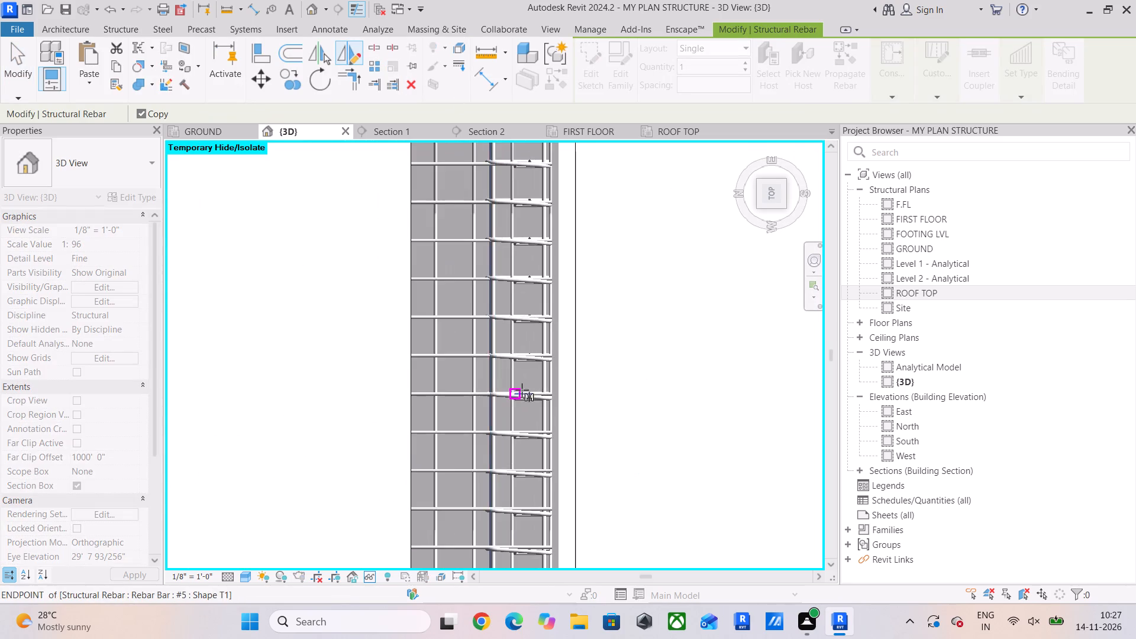
click(524, 385)
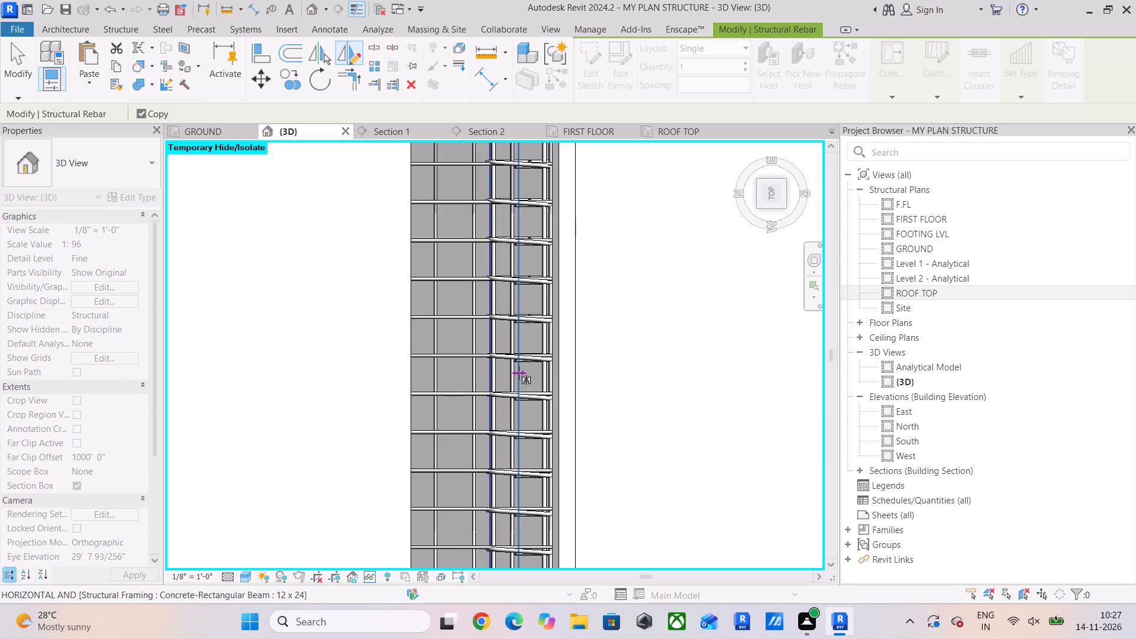
click(519, 373)
key(Escape)
key(Escape)
Check the edge beam's mirrored #5 bars in 3D and delete the inner upper hooked #5 bar.
scroll(602, 393, down, 4)
middle_drag(638, 424, 592, 324)
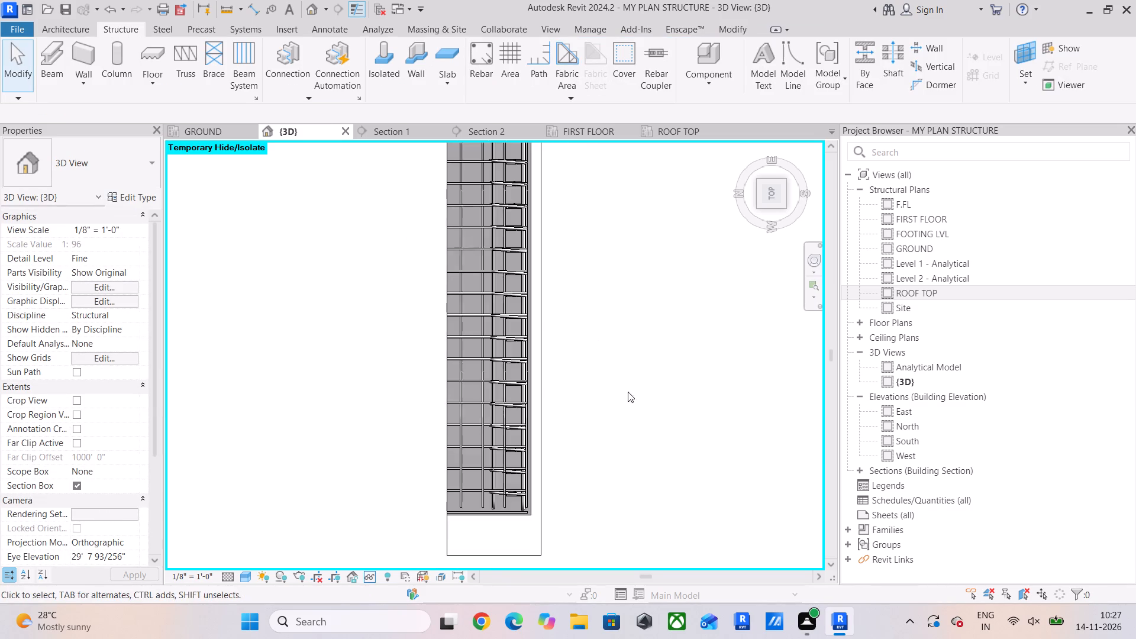
shift+middle_drag(638, 423, 580, 233)
shift+scroll(414, 382, up, 1)
shift+middle_drag(414, 382, 414, 309)
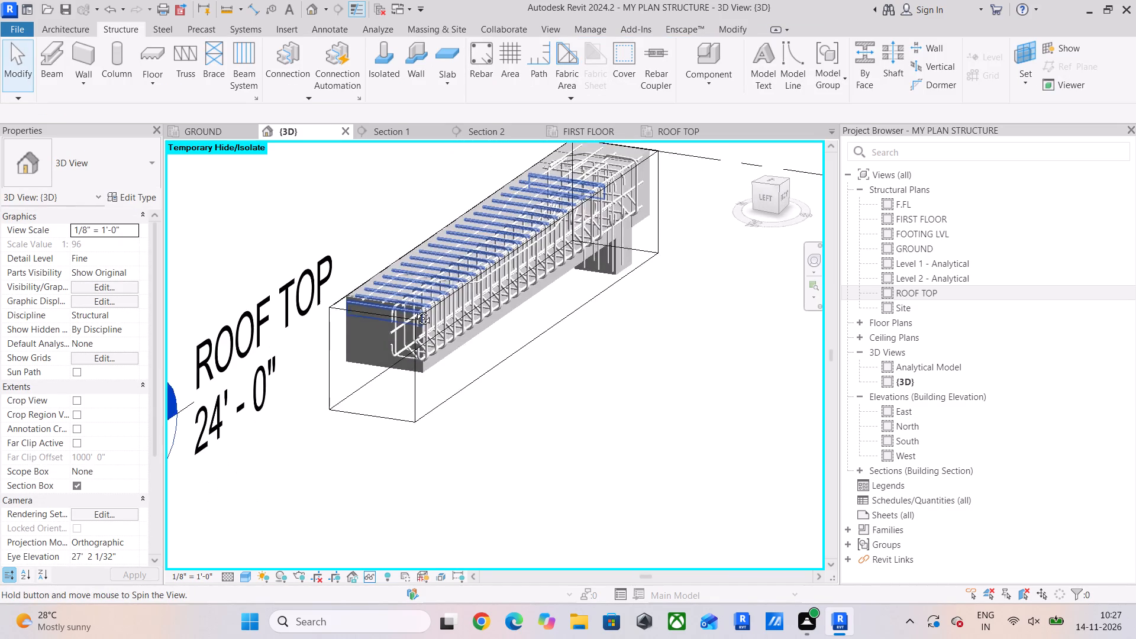
shift+middle_drag(414, 309, 409, 280)
scroll(409, 280, up, 5)
scroll(356, 306, up, 4)
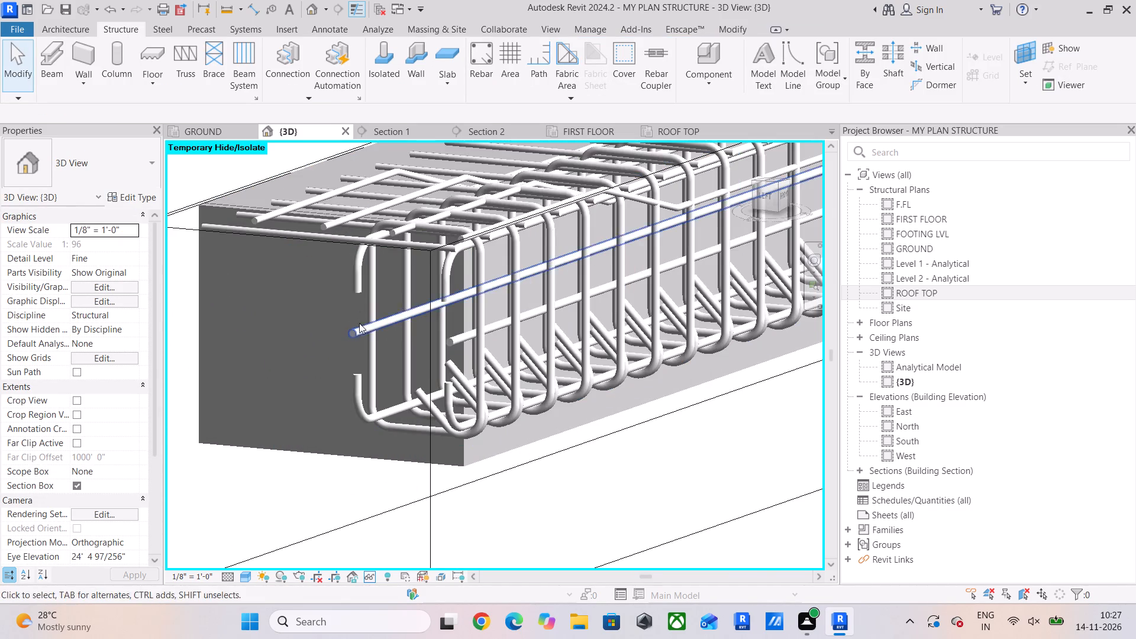
click(359, 331)
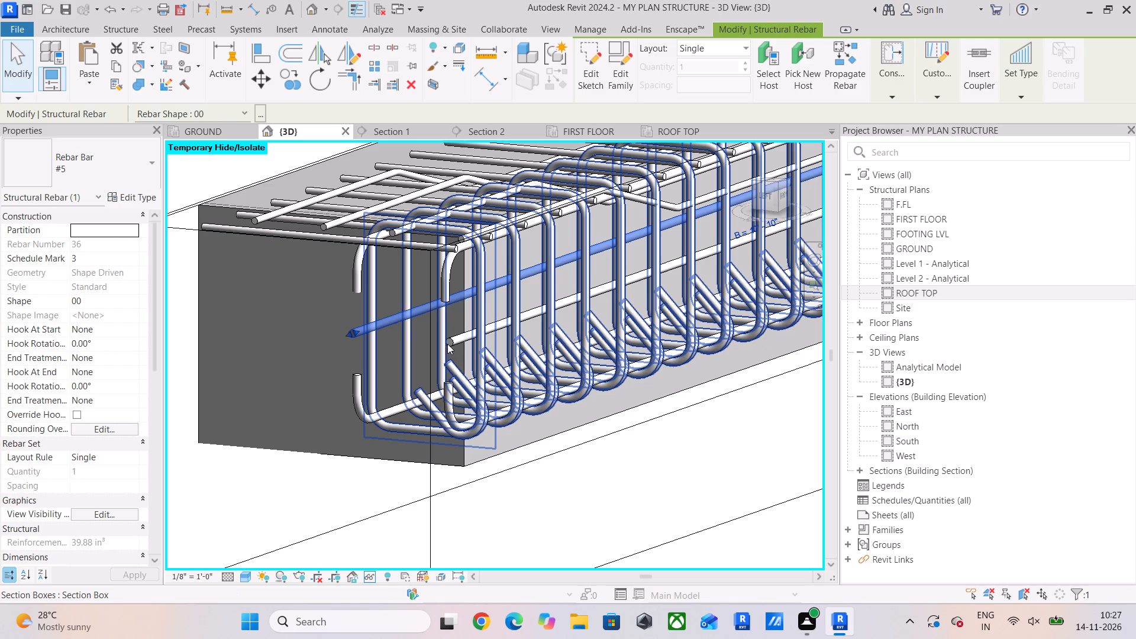
click(453, 344)
click(356, 388)
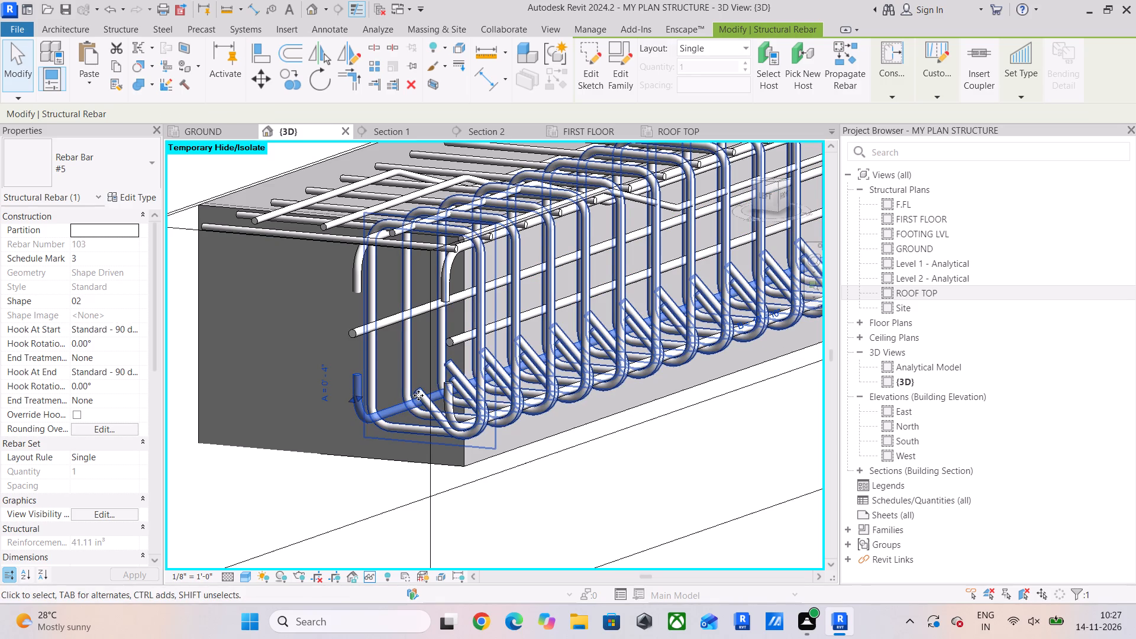
click(451, 405)
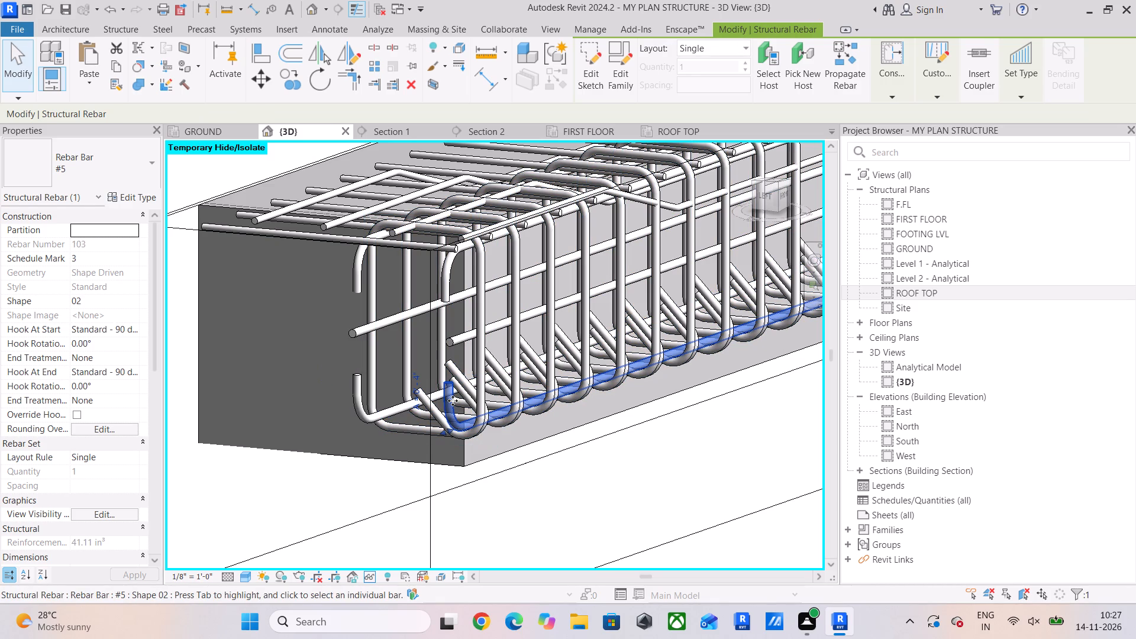
click(357, 269)
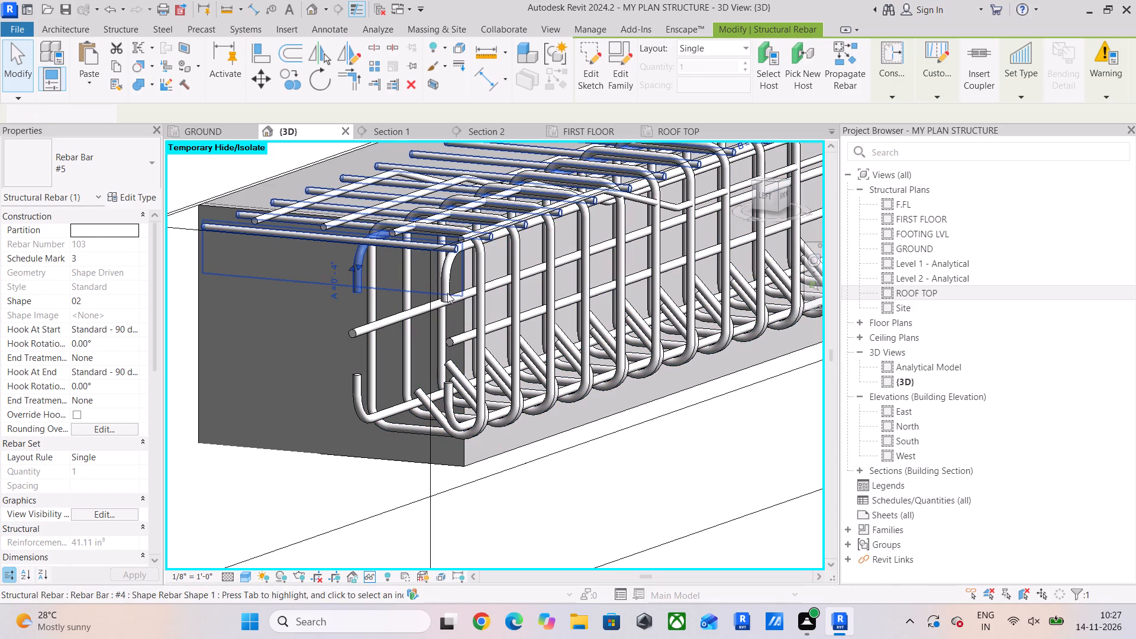
key(Delete)
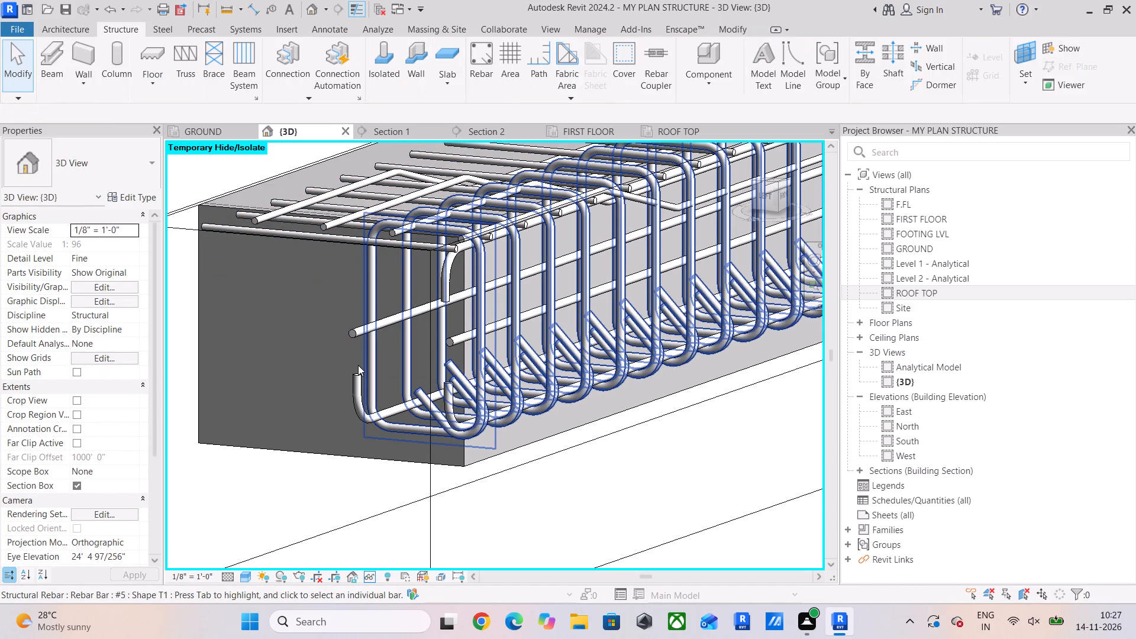
Mirror a copy of the outer upper hooked #5 bar to the beam's inner side about its lengthwise centreline.
click(447, 297)
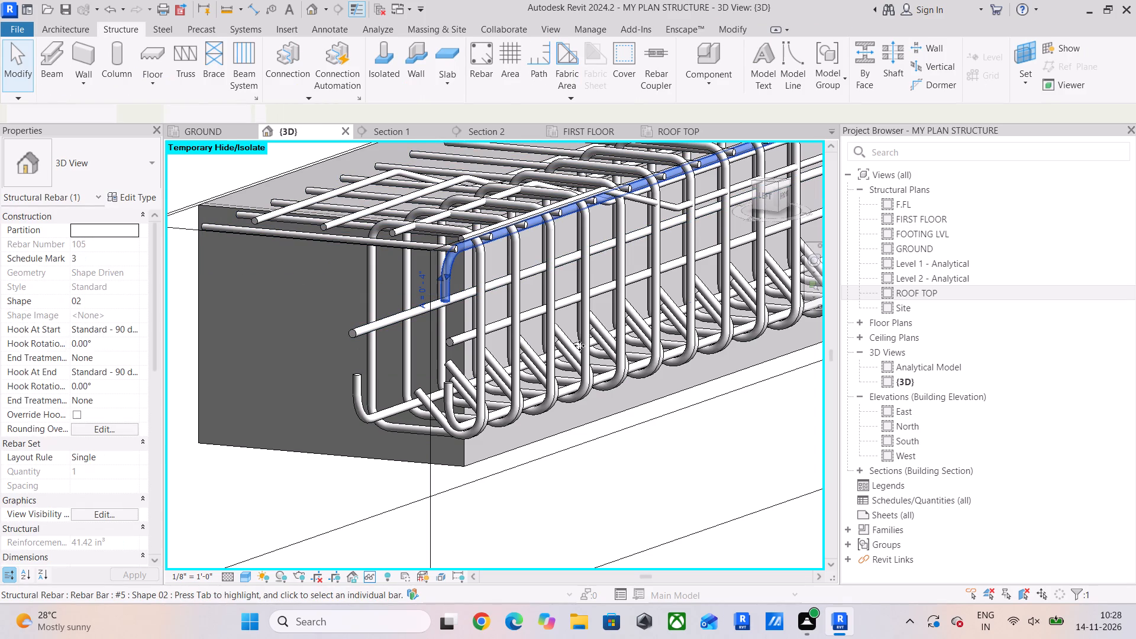
drag(767, 192, 778, 206)
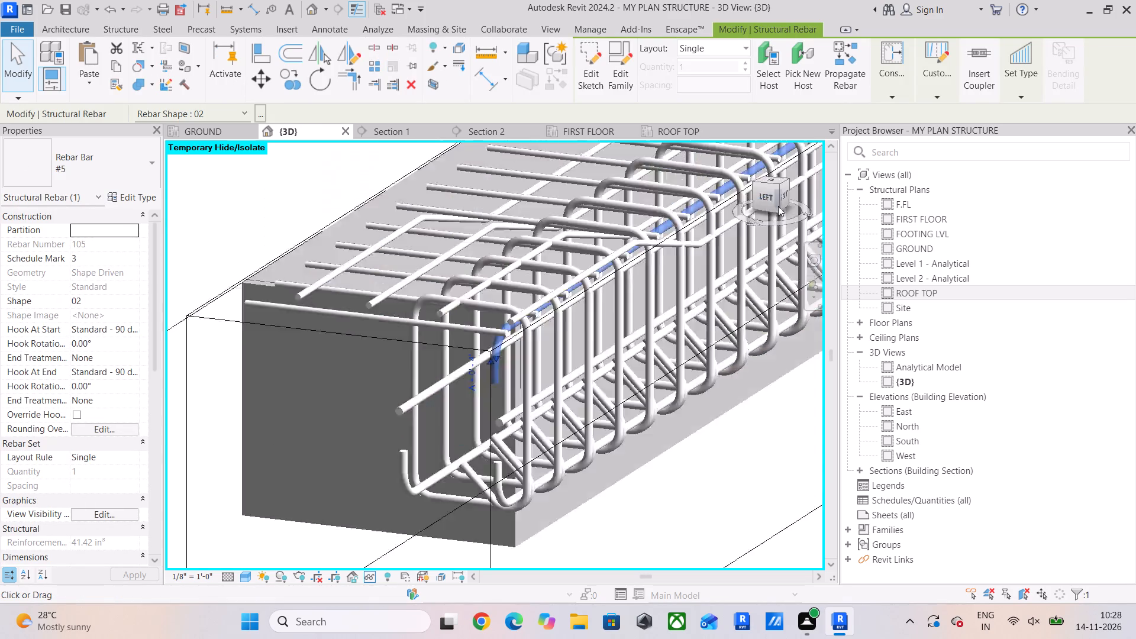
drag(778, 206, 788, 211)
click(769, 182)
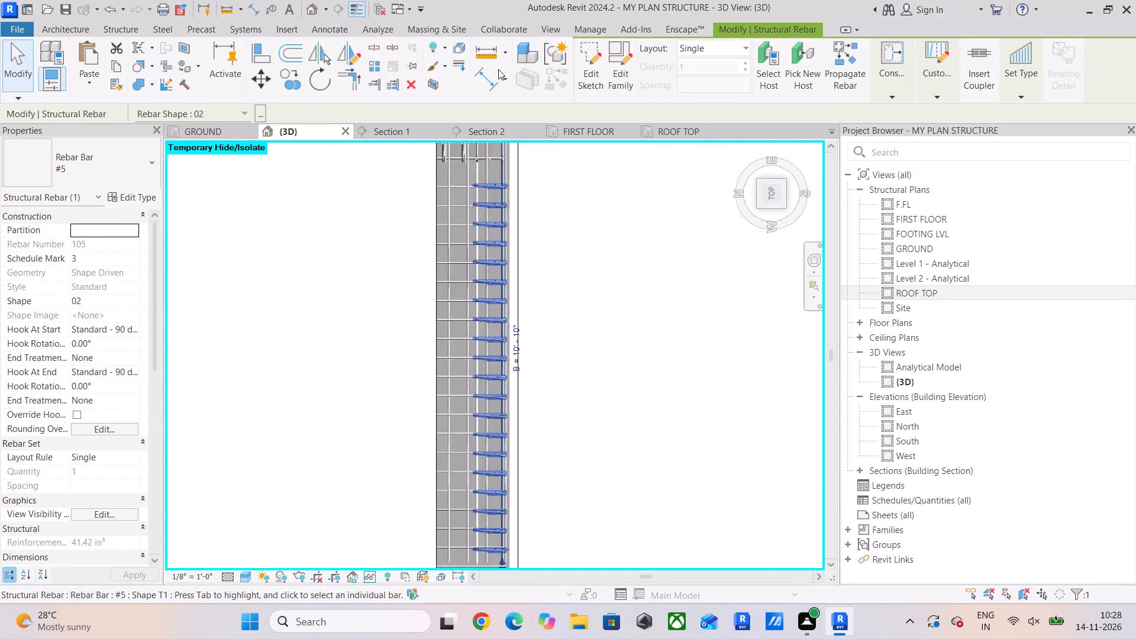
click(342, 58)
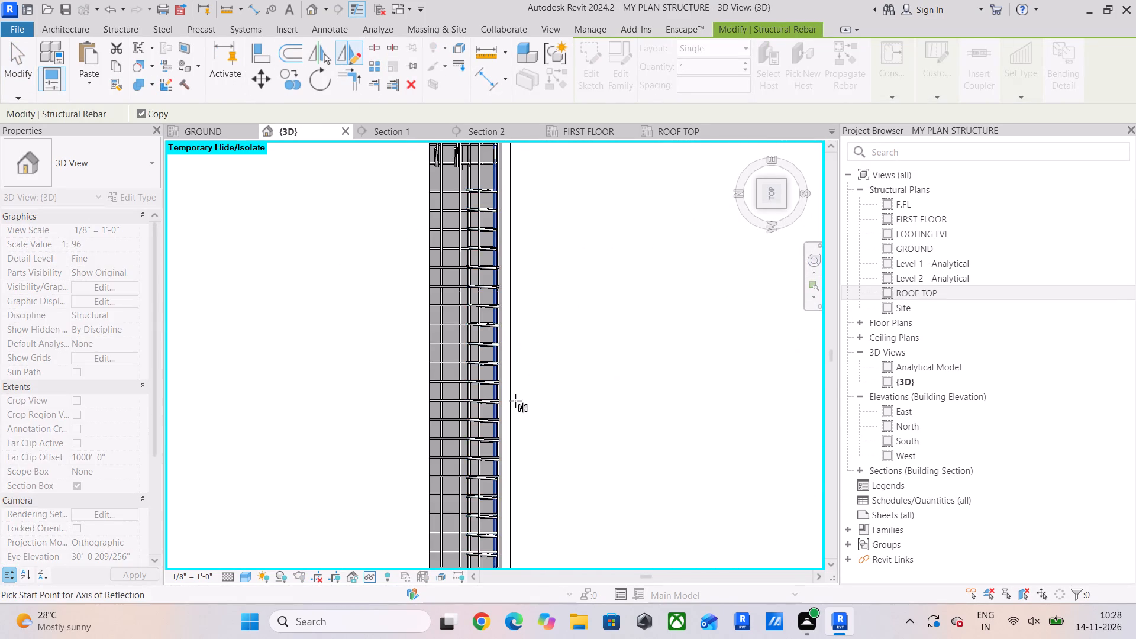
scroll(512, 399, up, 8)
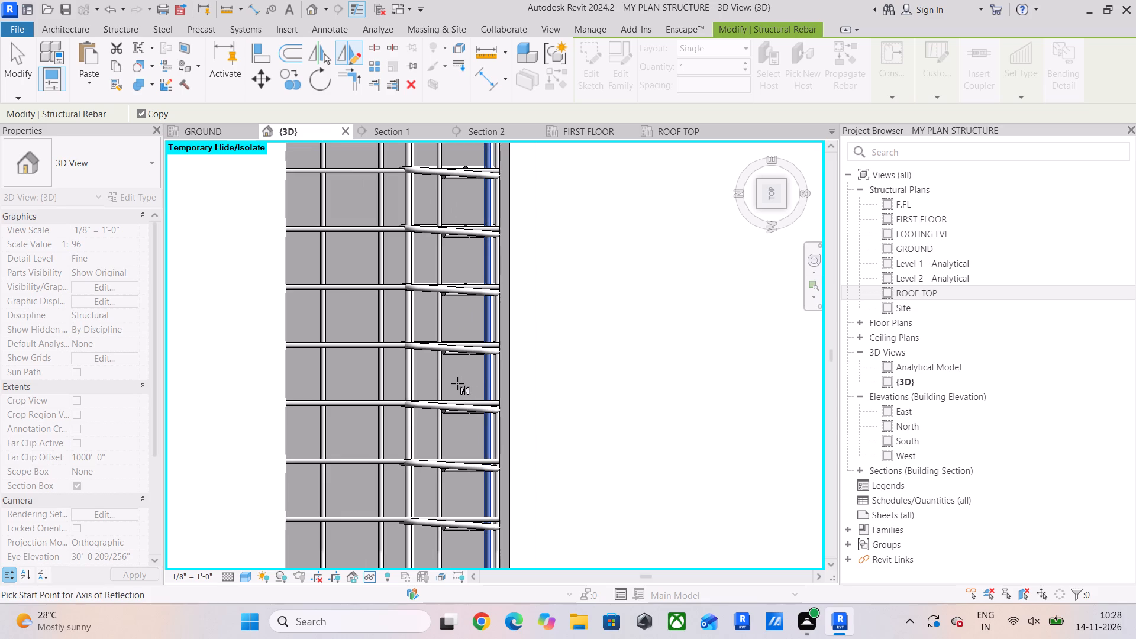
click(454, 328)
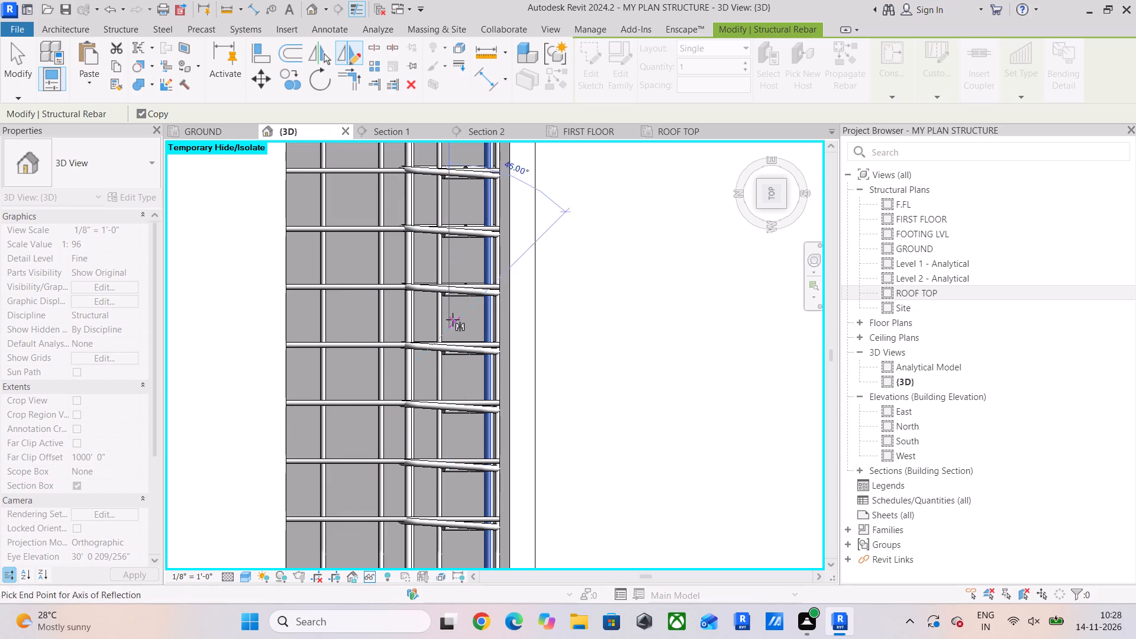
click(450, 310)
key(Escape)
key(Escape)
key(Escape)
Examine the edge beam's end in 3D, checking the paired #5 bars inside the stirrups and the outer straight bar.
scroll(528, 359, down, 4)
middle_drag(547, 365, 547, 363)
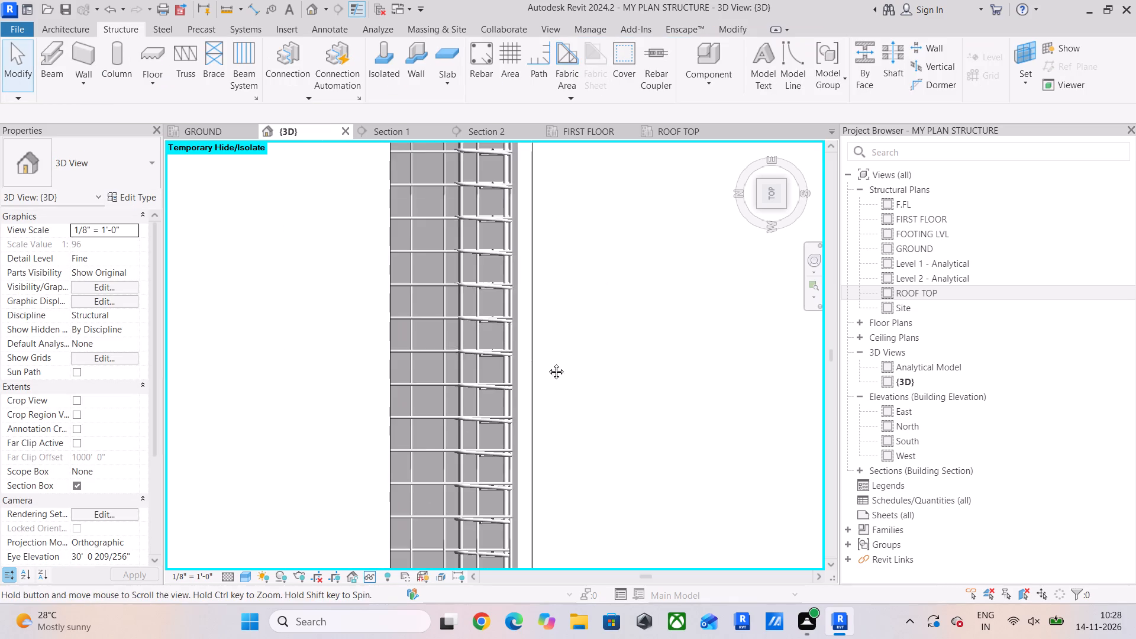
middle_drag(547, 363, 498, 182)
scroll(531, 319, down, 3)
shift+middle_drag(554, 380, 474, 198)
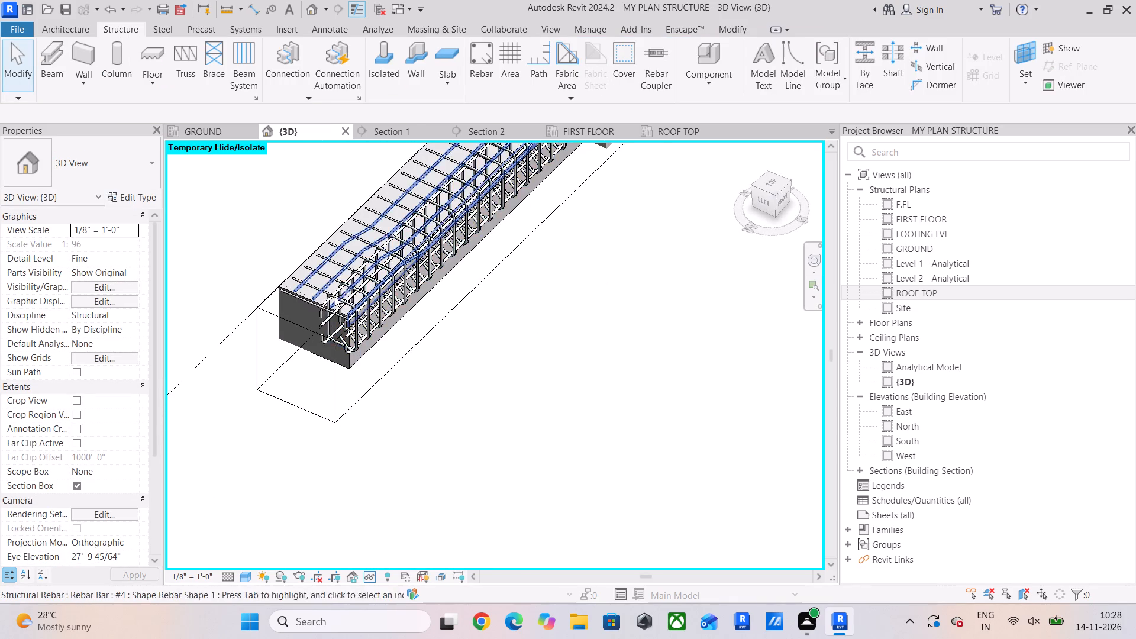
shift+middle_drag(335, 298, 338, 240)
shift+scroll(343, 248, up, 9)
middle_drag(331, 302, 317, 477)
shift+scroll(341, 418, up, 1)
shift+middle_drag(341, 418, 345, 377)
scroll(354, 338, up, 5)
click(395, 404)
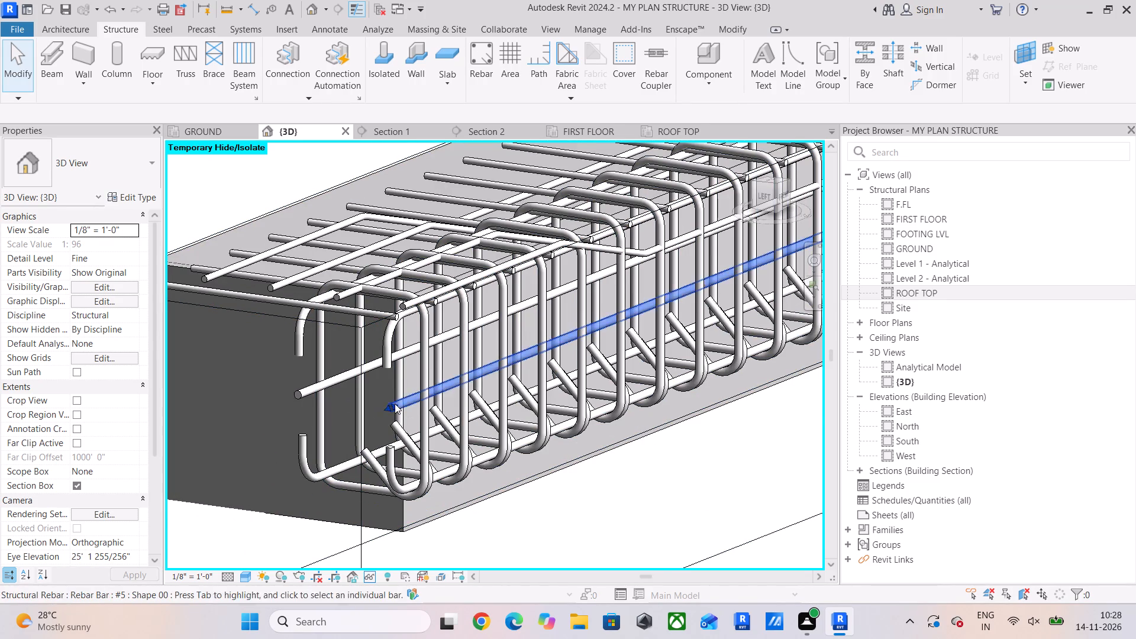
Examine the upper and lower hooked #5 bars at the edge beam's end in 3D.
click(305, 343)
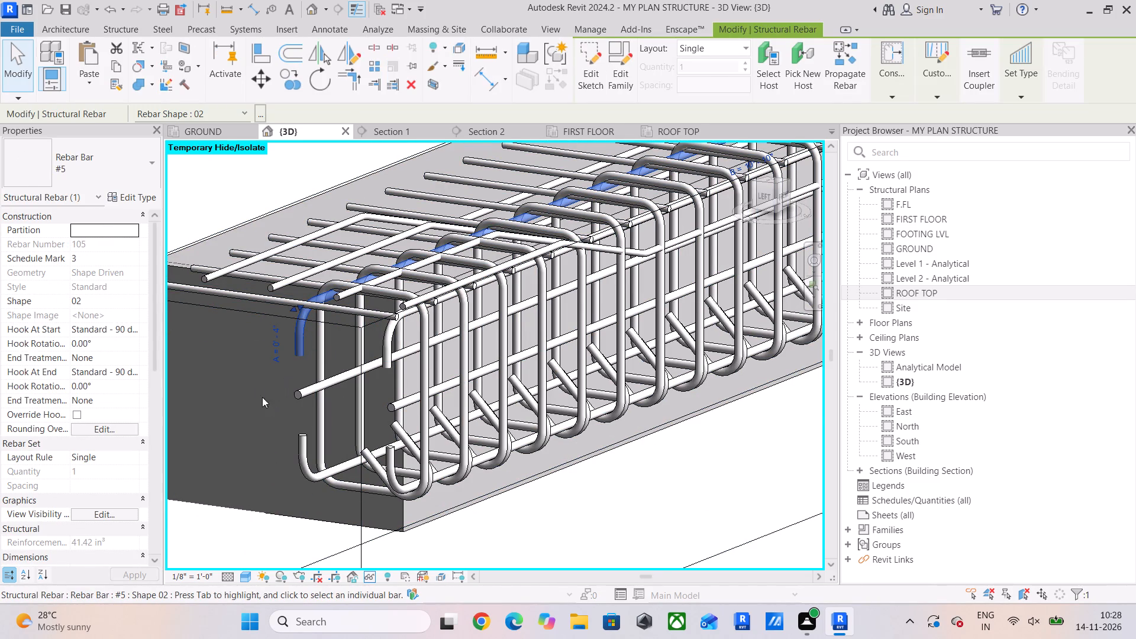
click(257, 380)
click(387, 366)
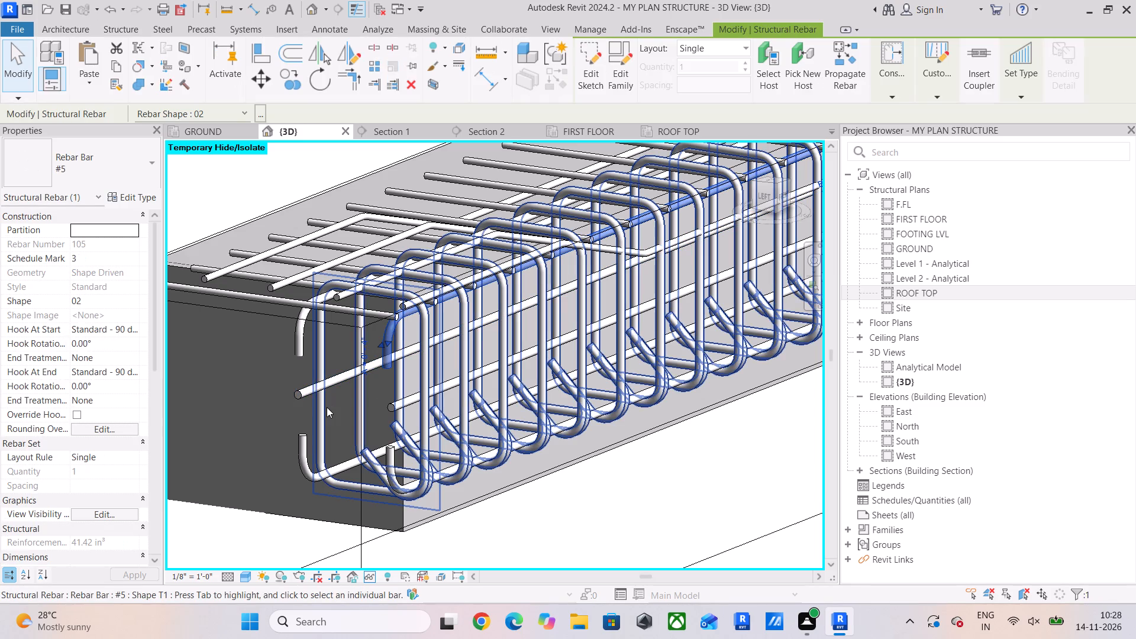
click(301, 443)
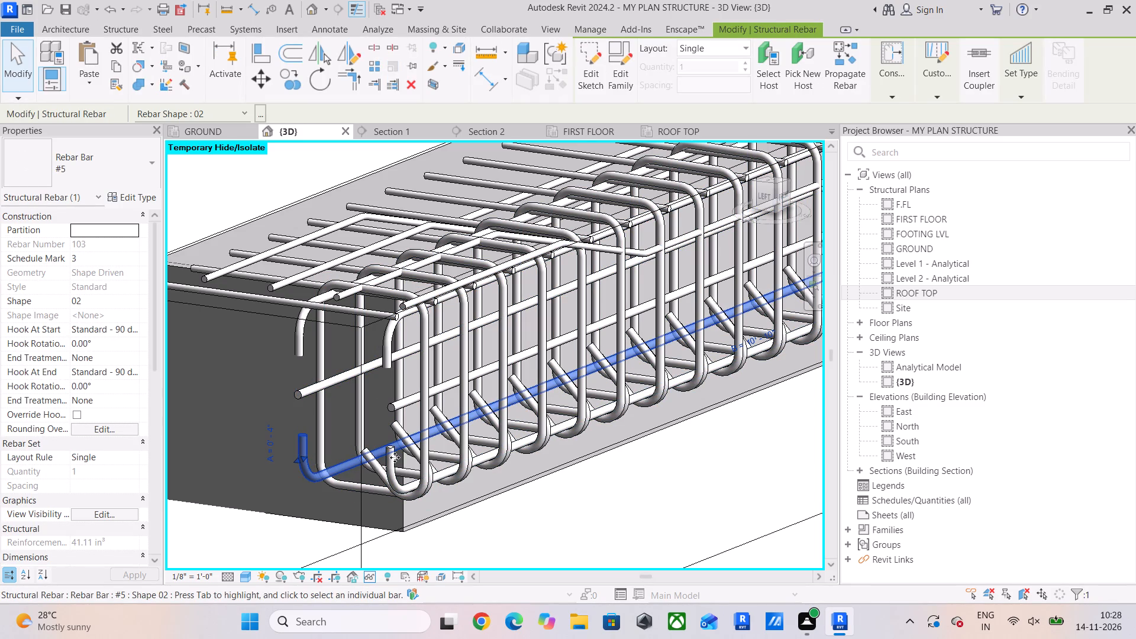
click(393, 457)
click(391, 466)
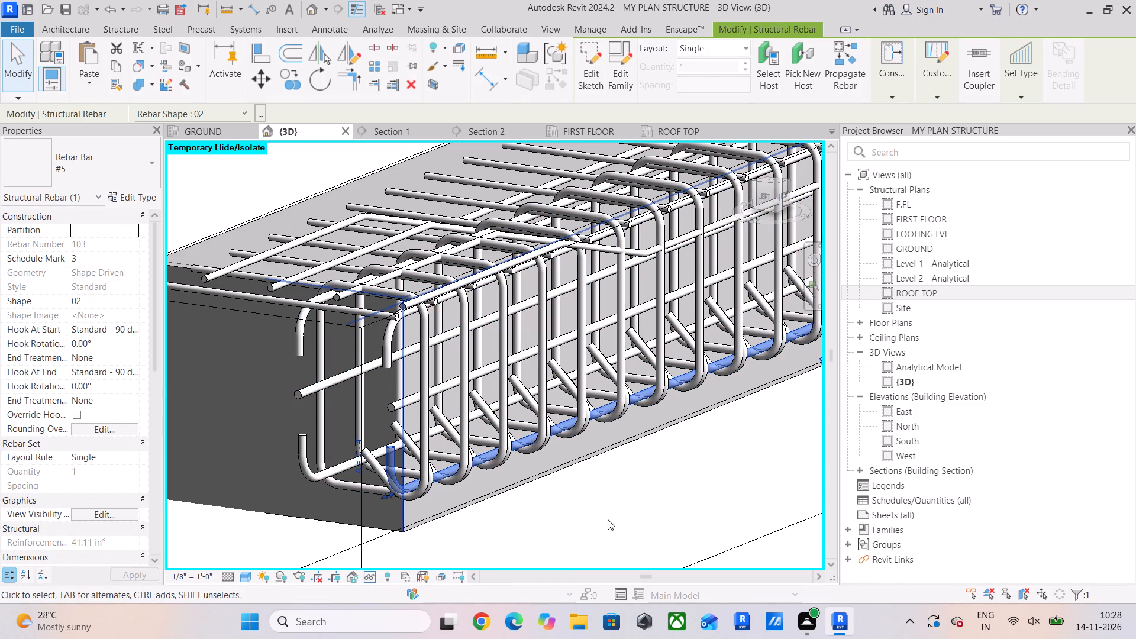
click(620, 517)
scroll(622, 495, down, 9)
middle_drag(667, 480, 537, 504)
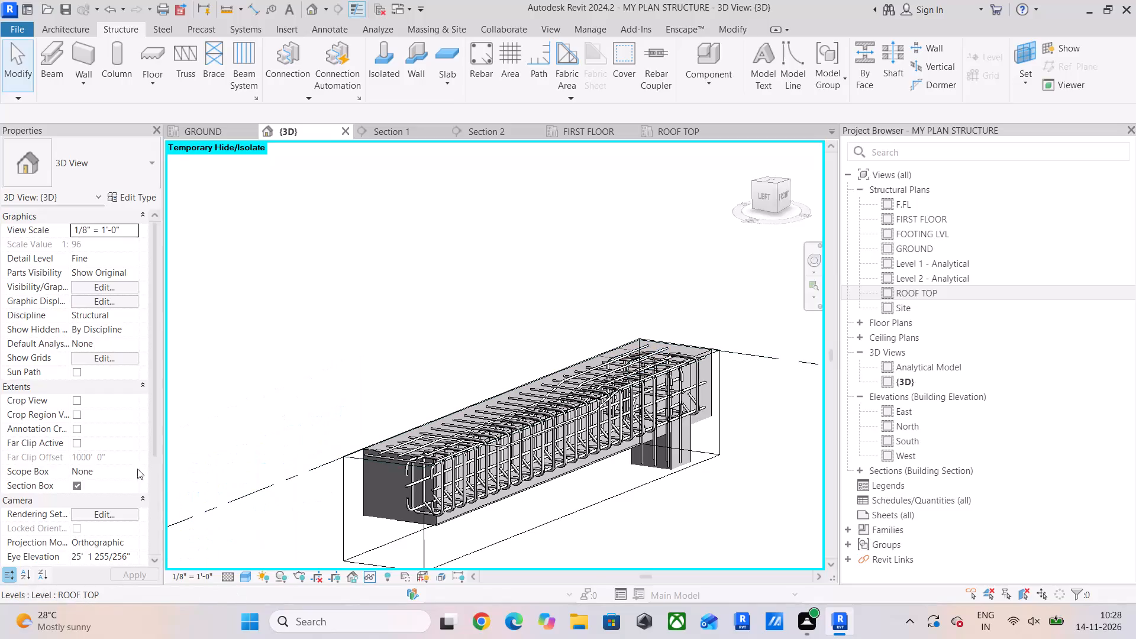
Turn off the 3D view's section box and bring the roof beam adjoining the reinforced edge beam into view.
click(74, 486)
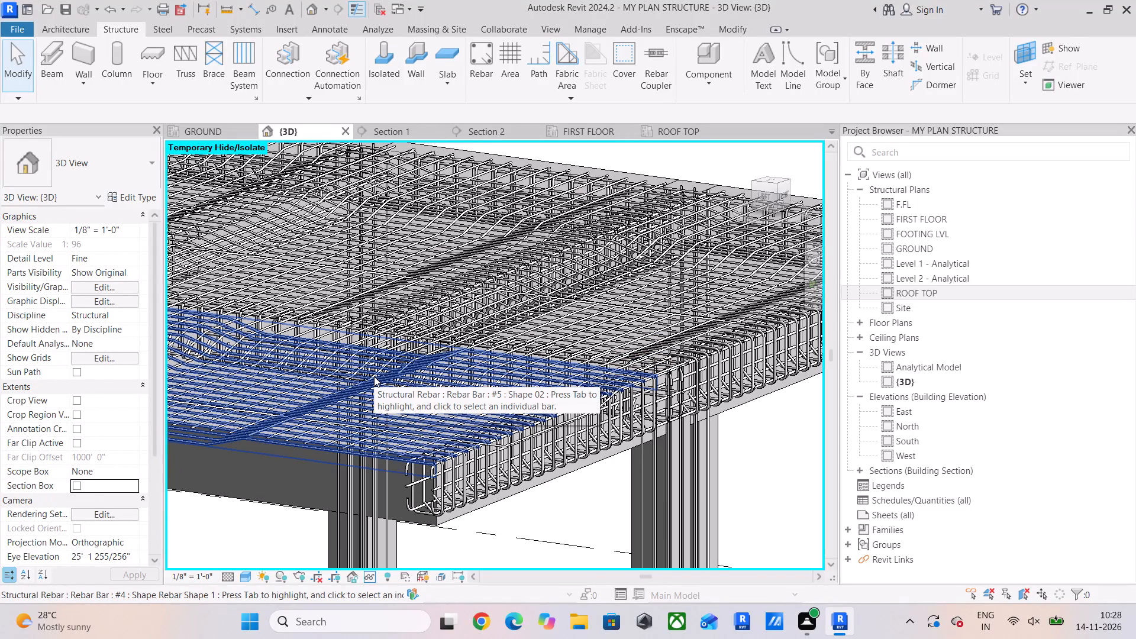
scroll(320, 446, up, 4)
middle_drag(338, 453, 546, 456)
scroll(432, 456, down, 3)
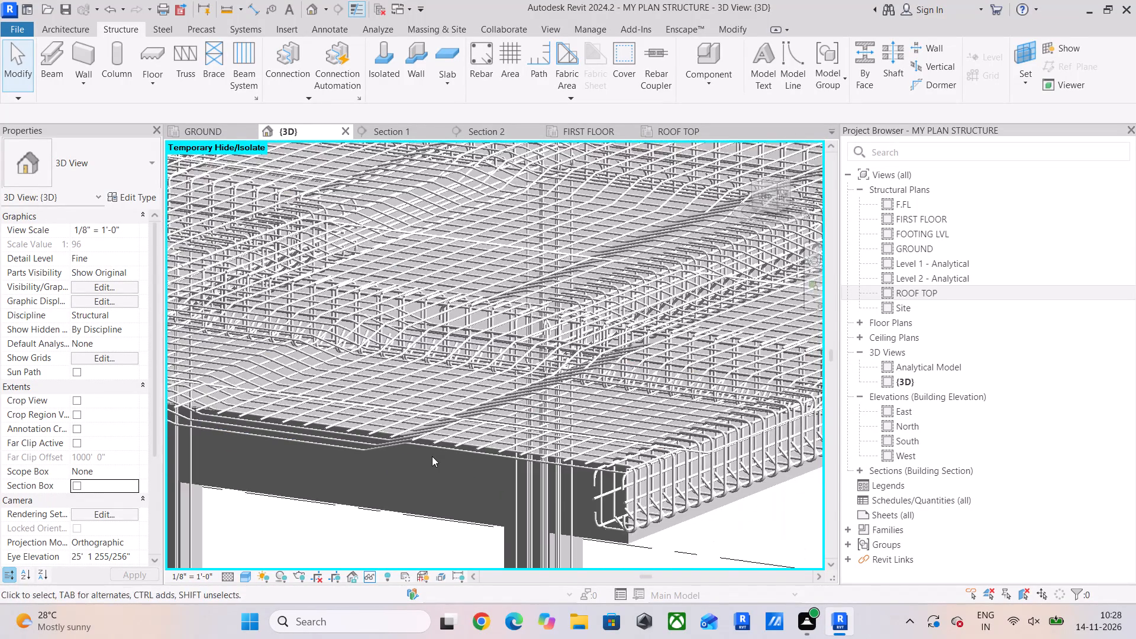
middle_drag(432, 456, 474, 403)
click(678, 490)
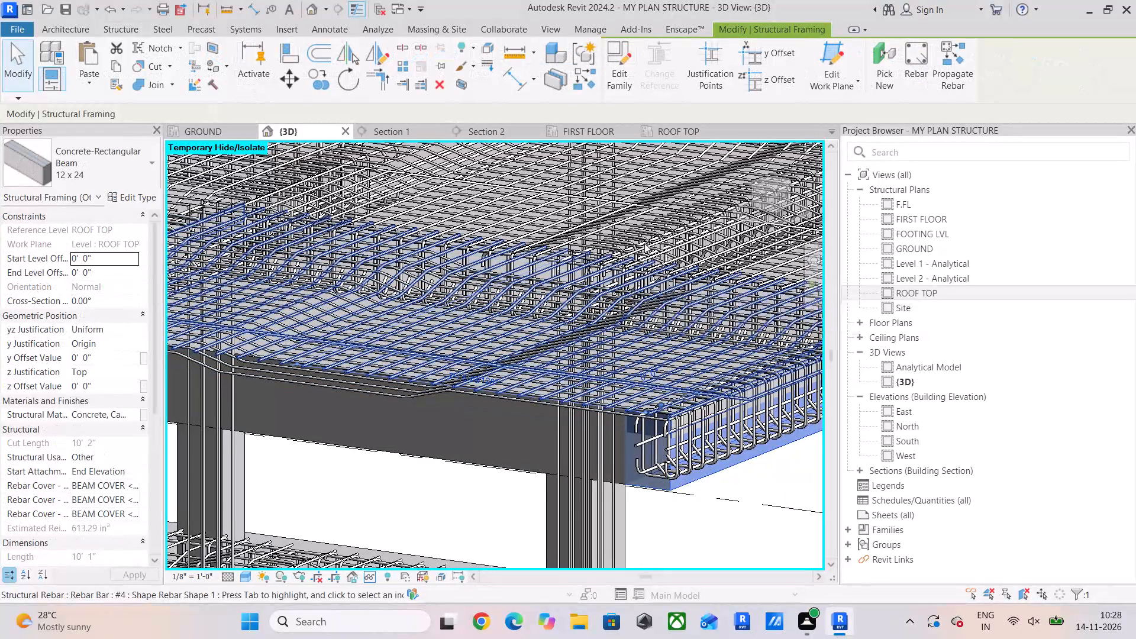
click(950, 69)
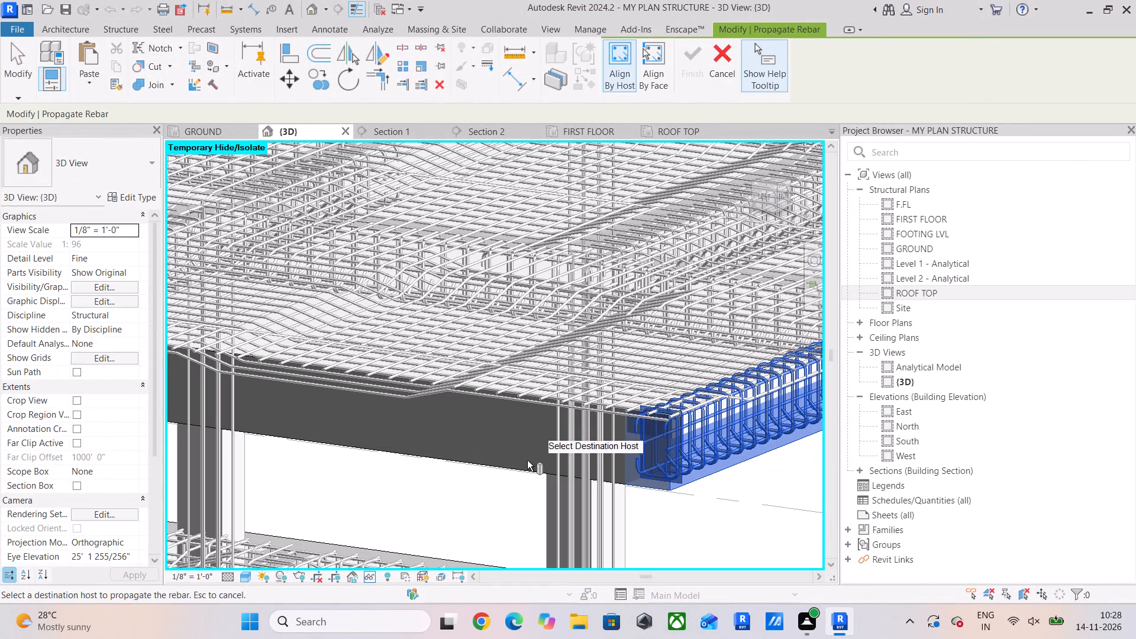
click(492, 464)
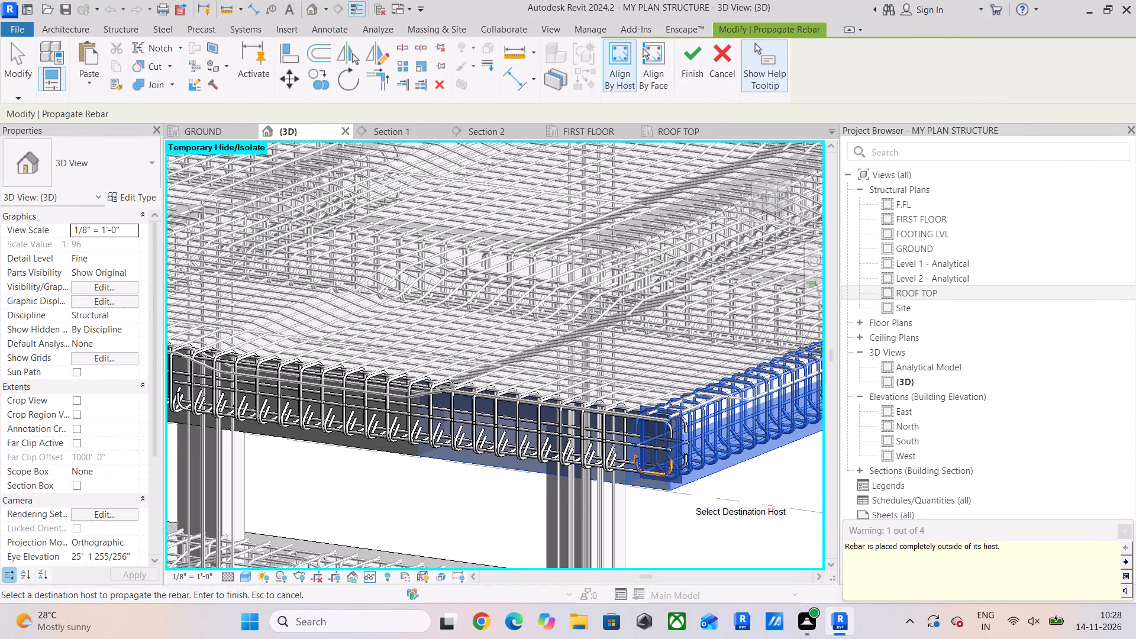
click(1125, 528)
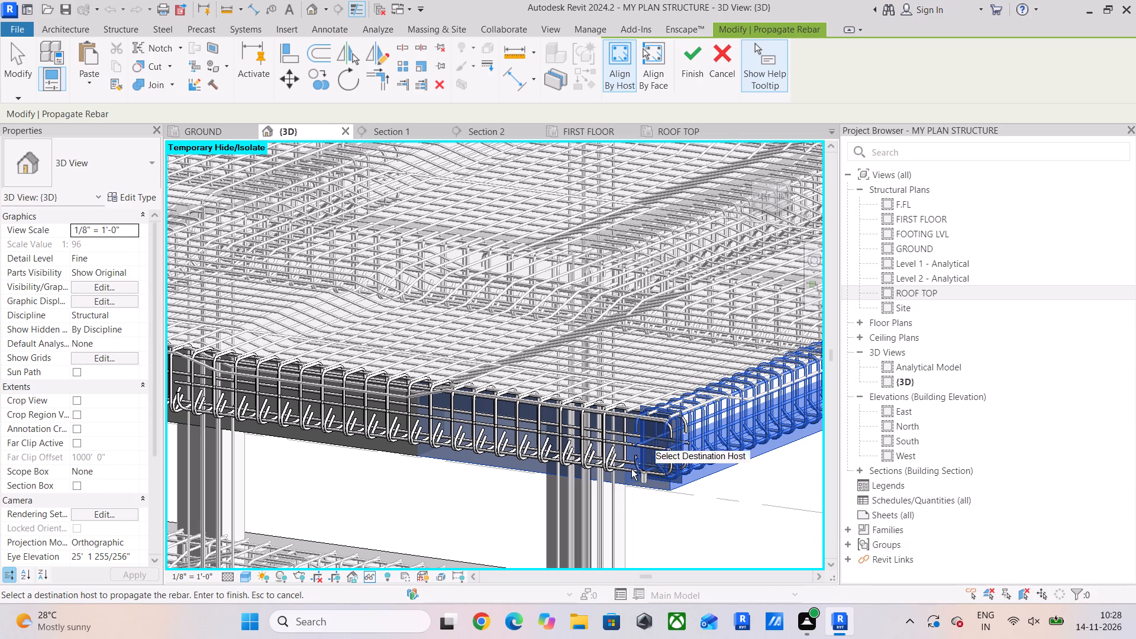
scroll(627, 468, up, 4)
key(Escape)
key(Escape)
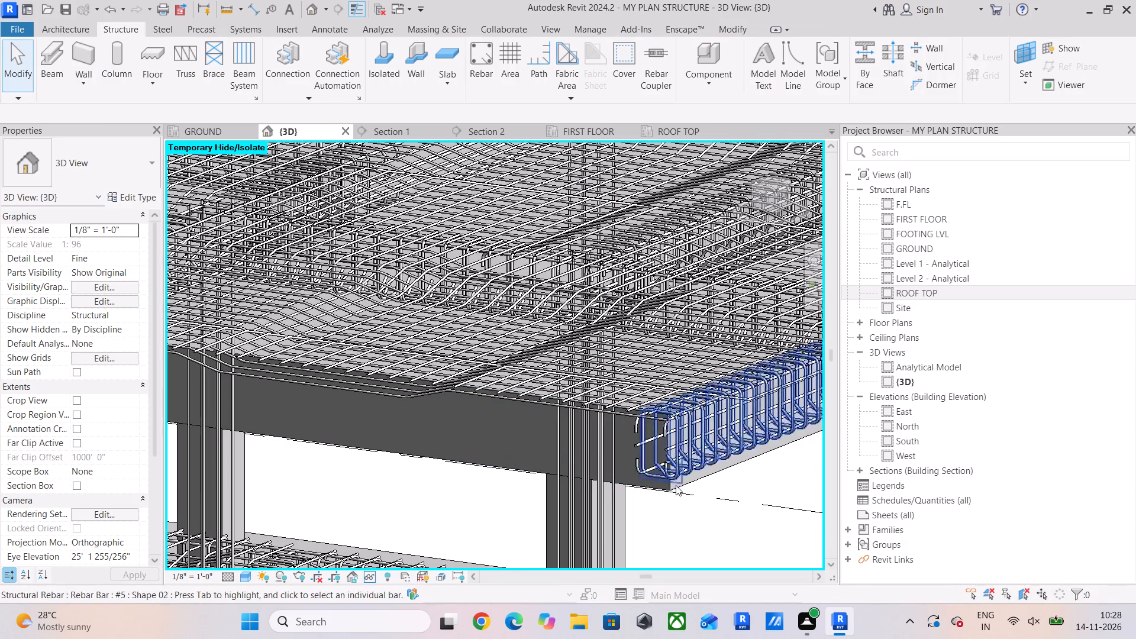
Propagate the 12 x 24 edge beam's reinforcement to the adjoining unreinforced roof beam, aligned by host.
click(687, 486)
click(699, 480)
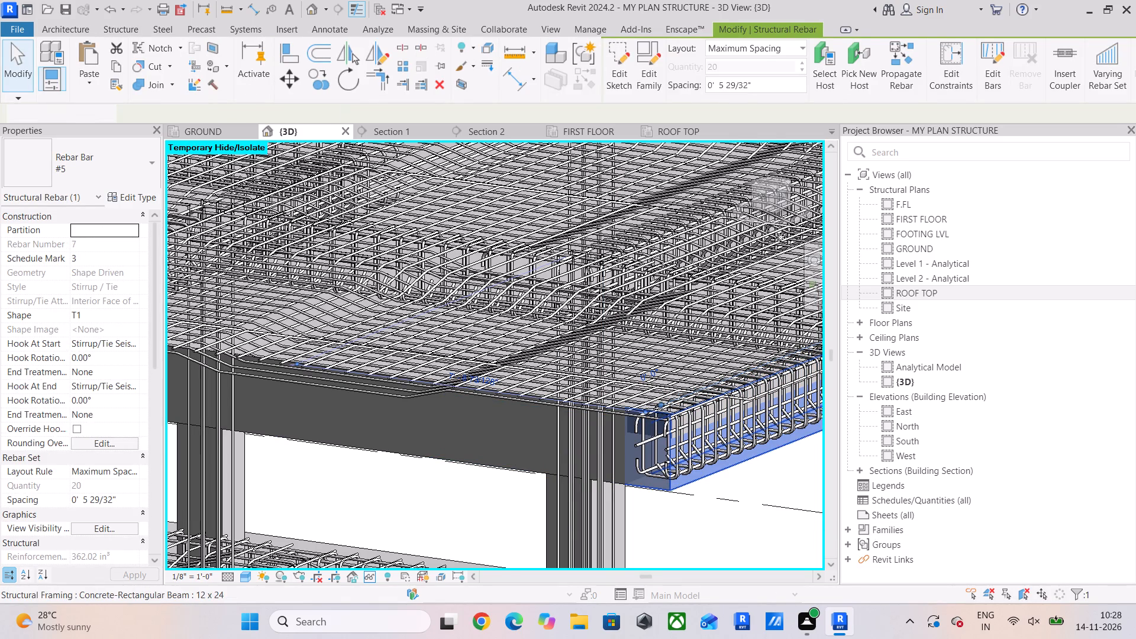
click(961, 78)
click(467, 467)
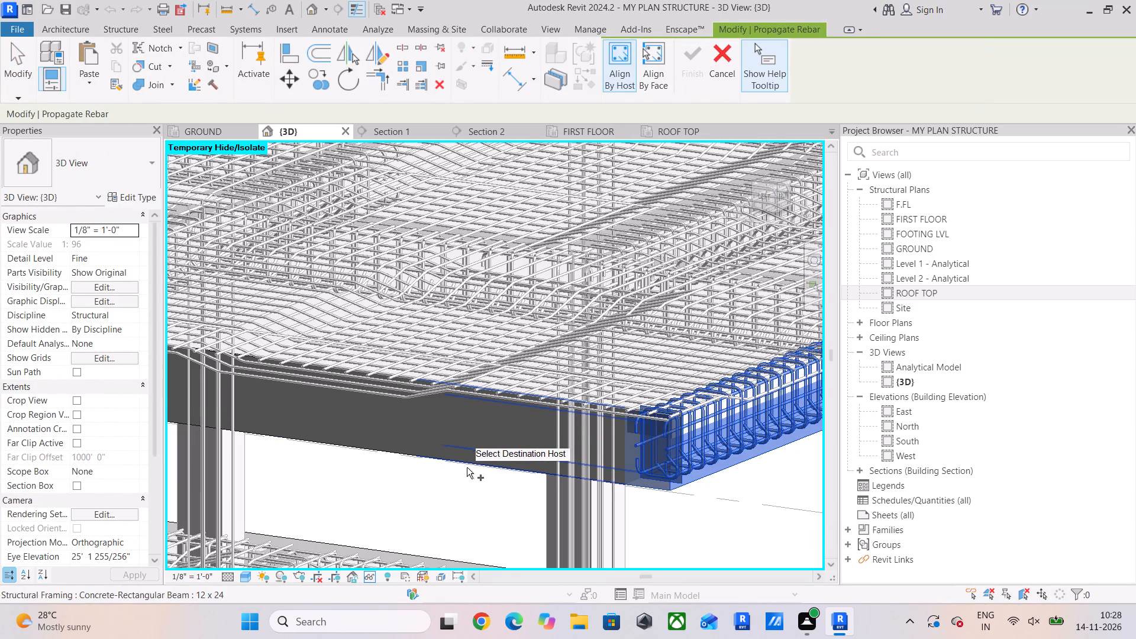
click(683, 59)
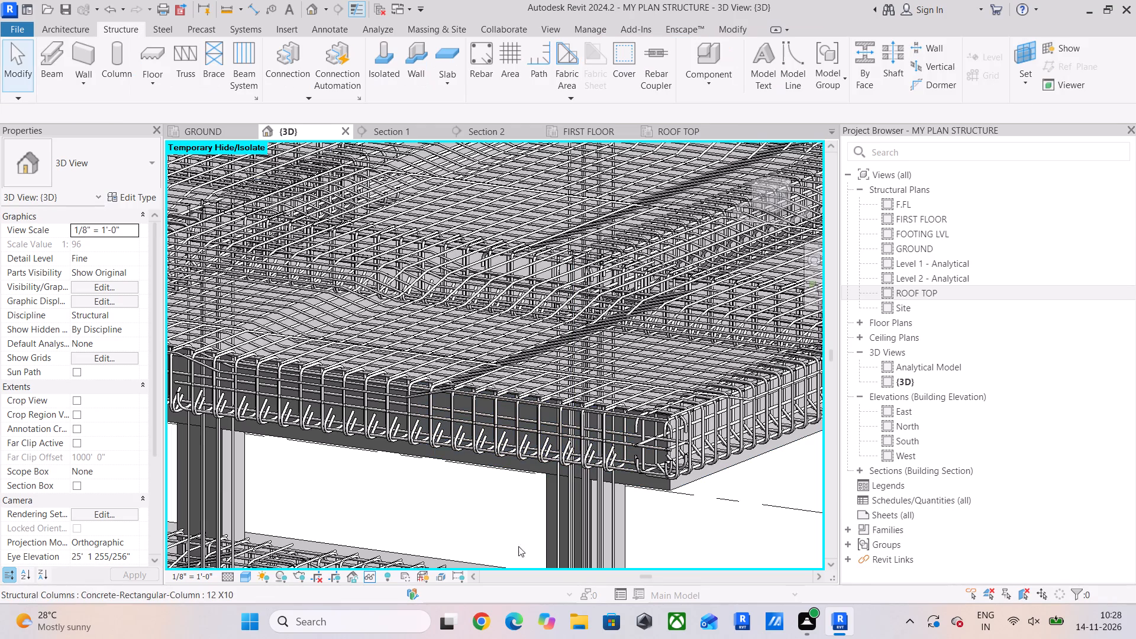
scroll(649, 454, up, 8)
key(Escape)
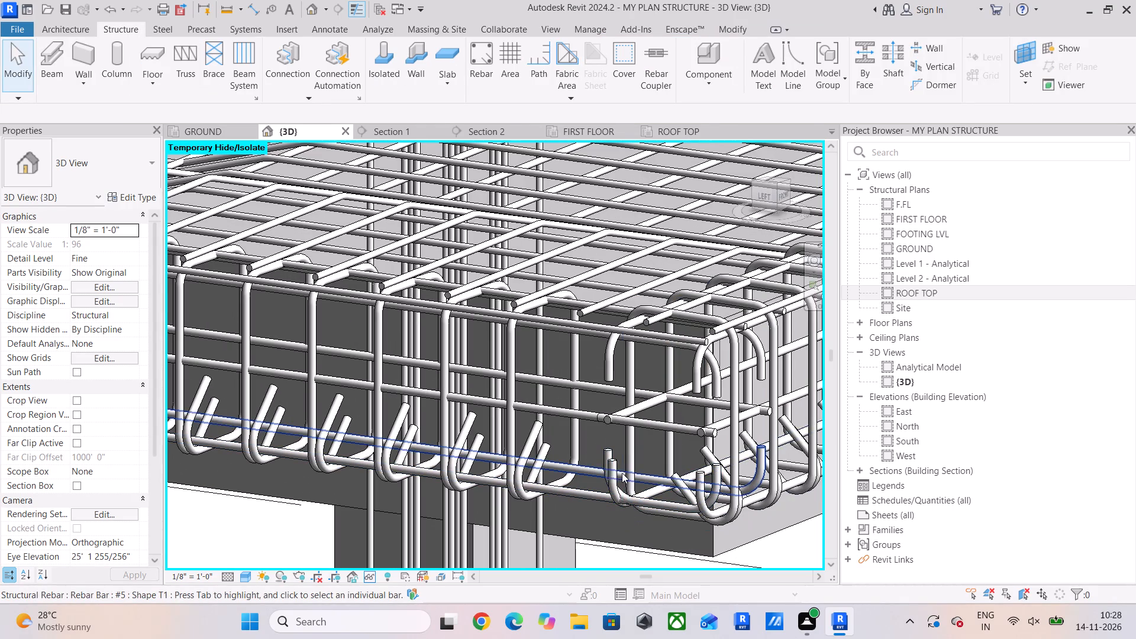
key(Escape)
Examine the lower hooked #5 bars at the roof beam corner and look for the short one on the ROOF TOP plan.
click(613, 475)
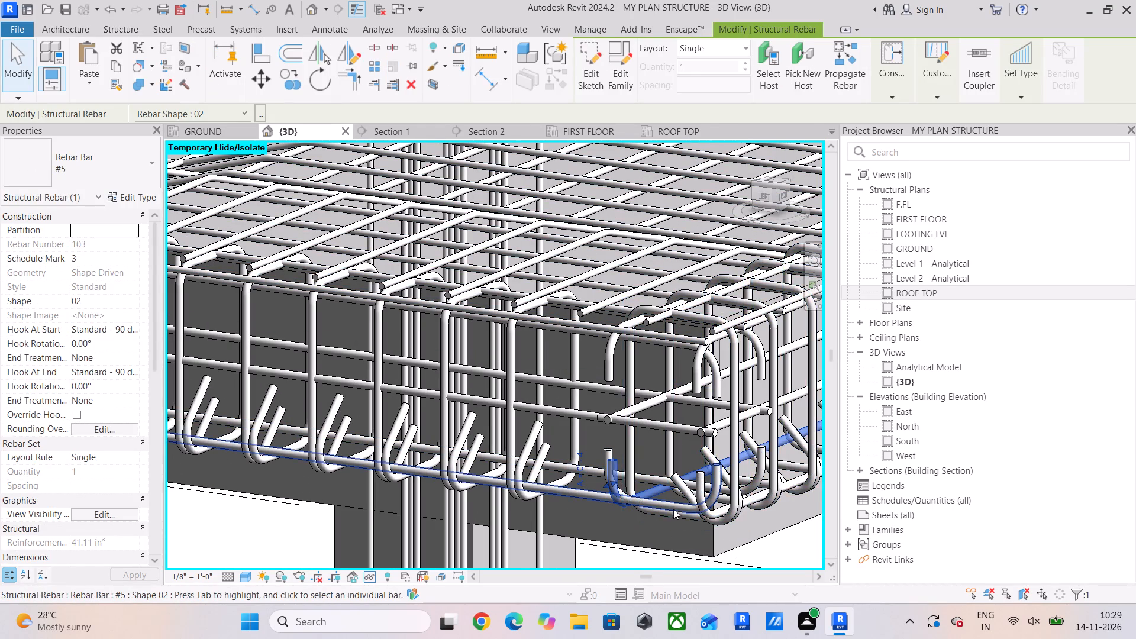
click(667, 502)
scroll(643, 493, up, 5)
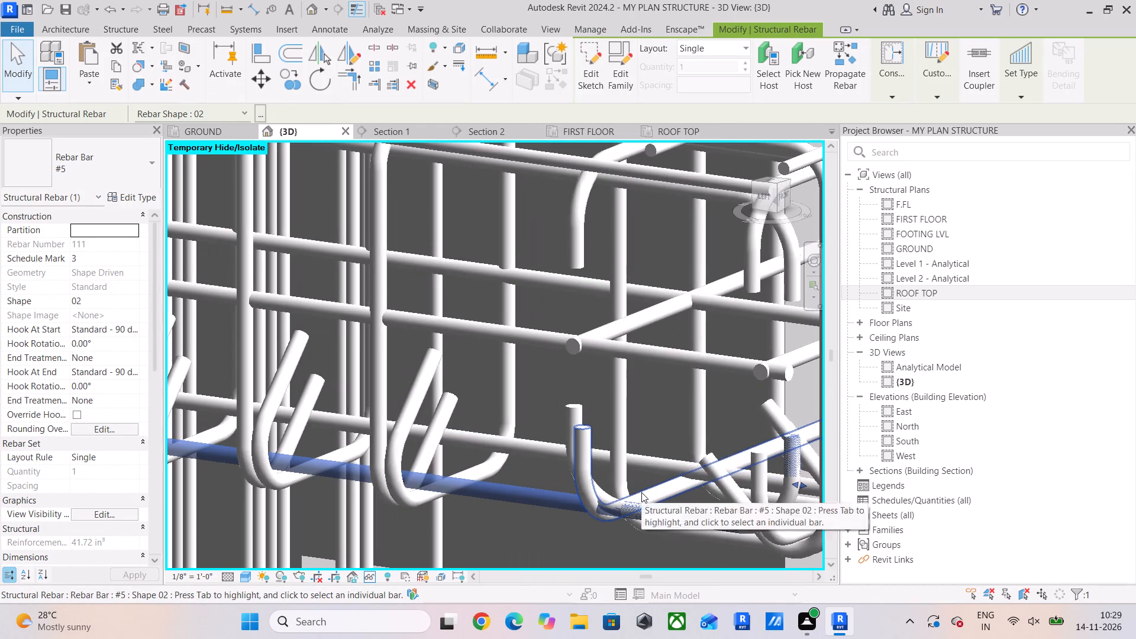
click(567, 414)
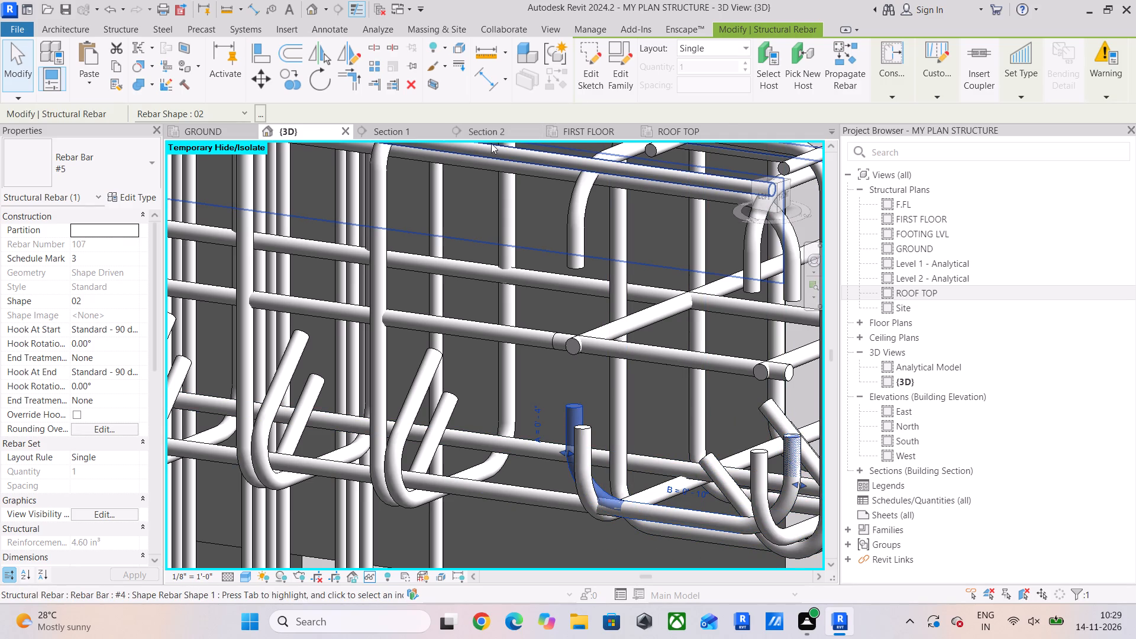
click(680, 135)
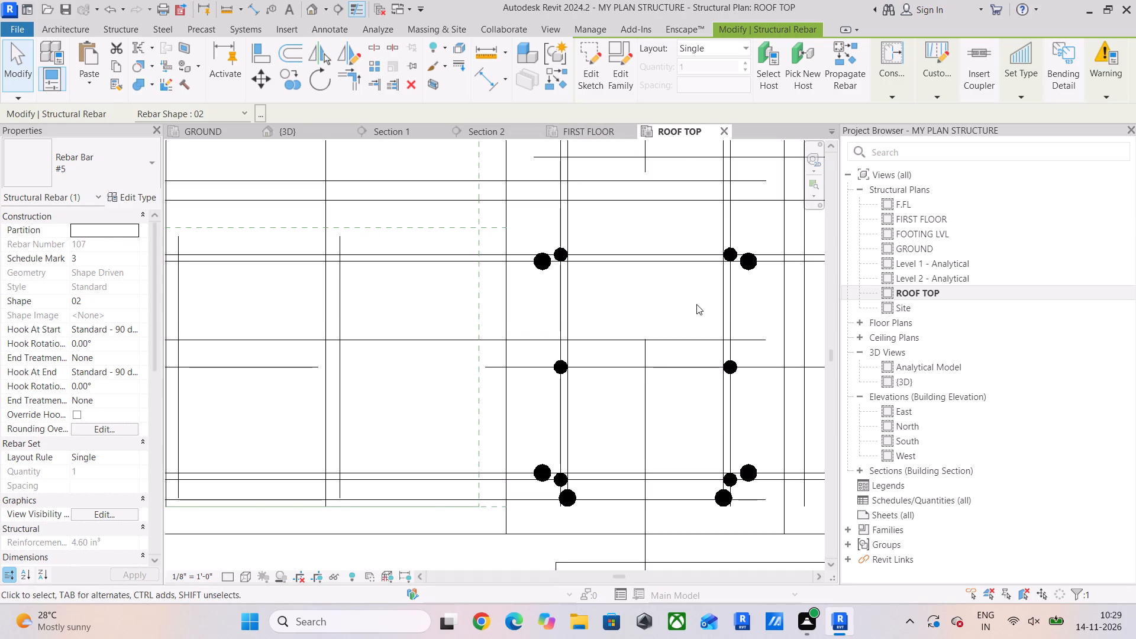
middle_drag(603, 464, 640, 434)
scroll(640, 434, up, 1)
scroll(640, 433, down, 8)
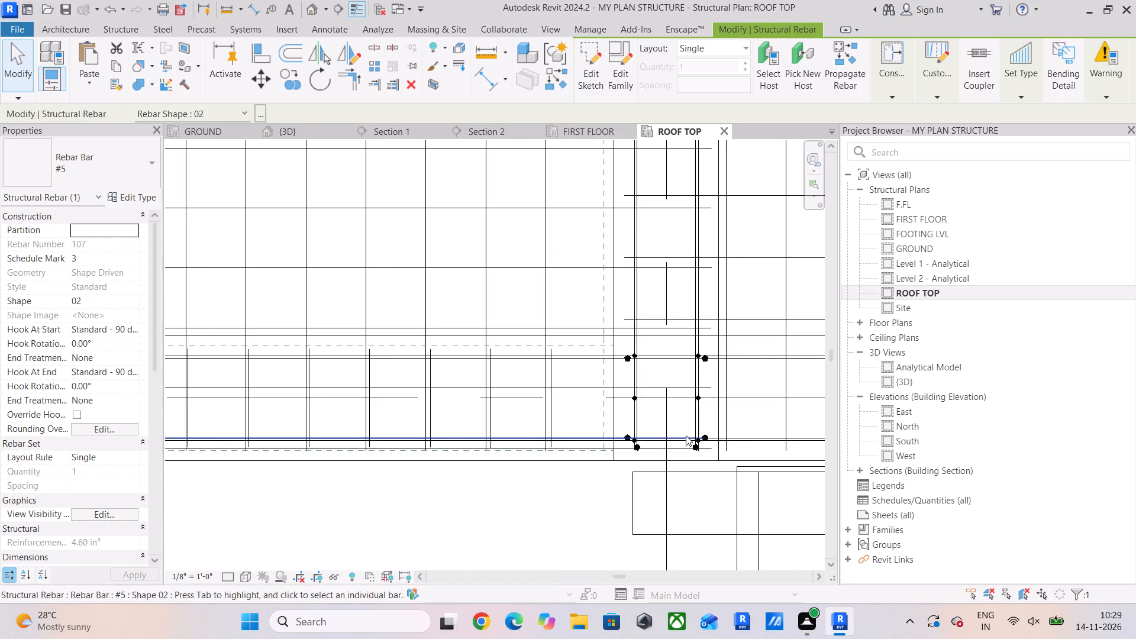
middle_drag(686, 435, 506, 399)
scroll(527, 399, down, 14)
middle_drag(703, 390, 442, 412)
scroll(613, 411, up, 5)
scroll(666, 411, up, 5)
scroll(447, 428, up, 6)
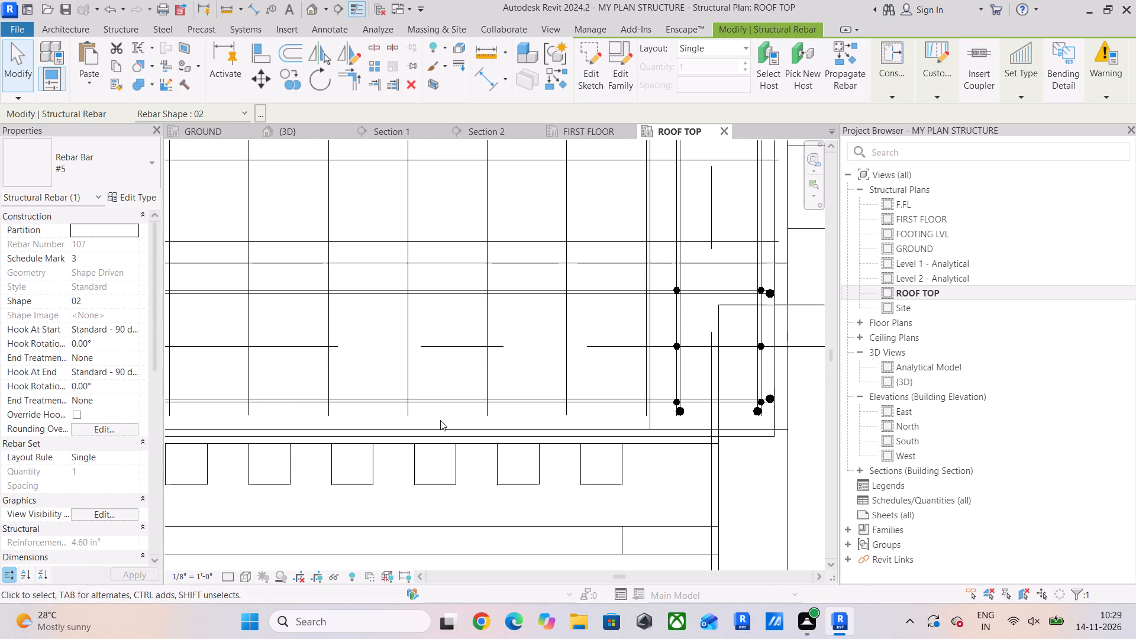
scroll(441, 419, down, 11)
middle_drag(485, 418, 814, 435)
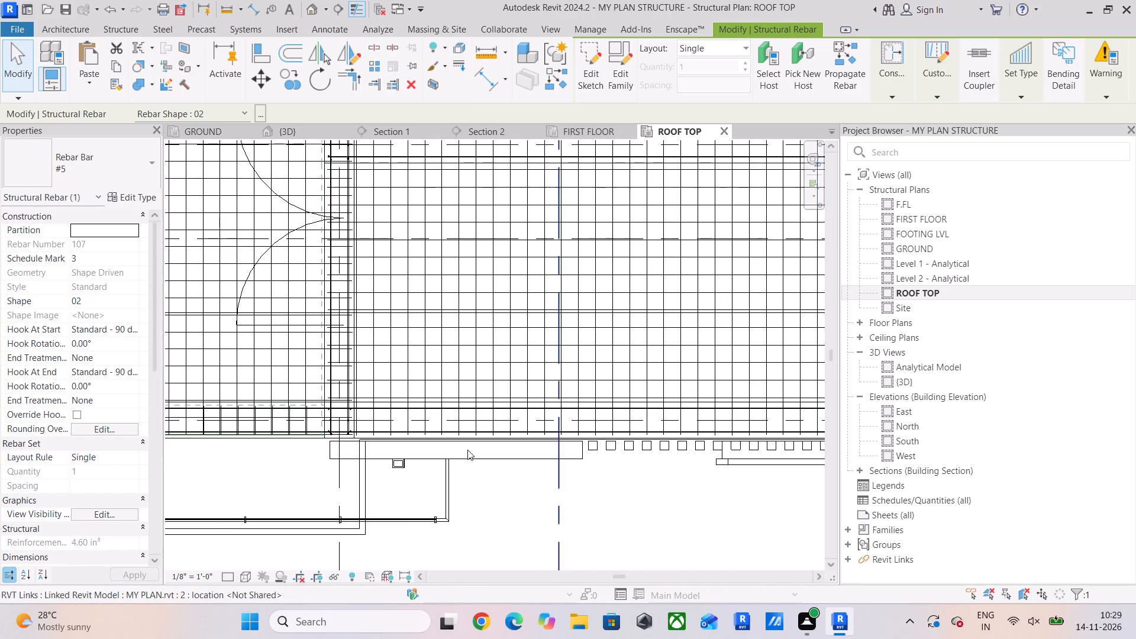
middle_drag(428, 453, 647, 463)
scroll(609, 438, down, 9)
middle_drag(618, 437, 598, 582)
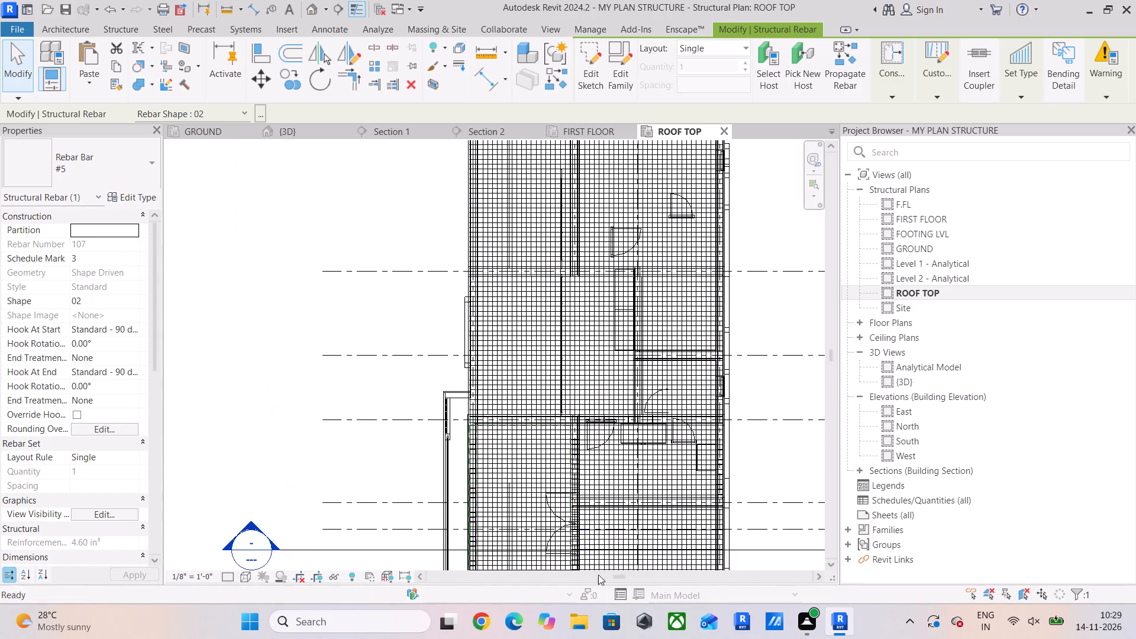
scroll(630, 440, down, 4)
Create a section box around the short lower hooked #5 bar and extend it lengthwise past grid 4 in the left 3D view.
click(436, 77)
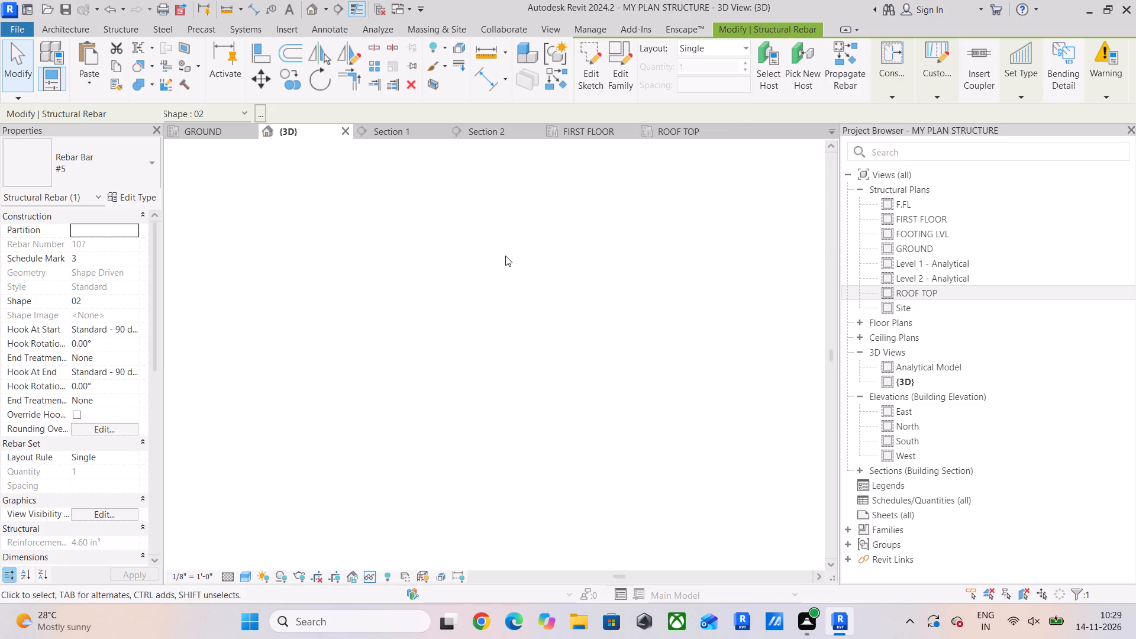
scroll(495, 366, up, 15)
click(459, 499)
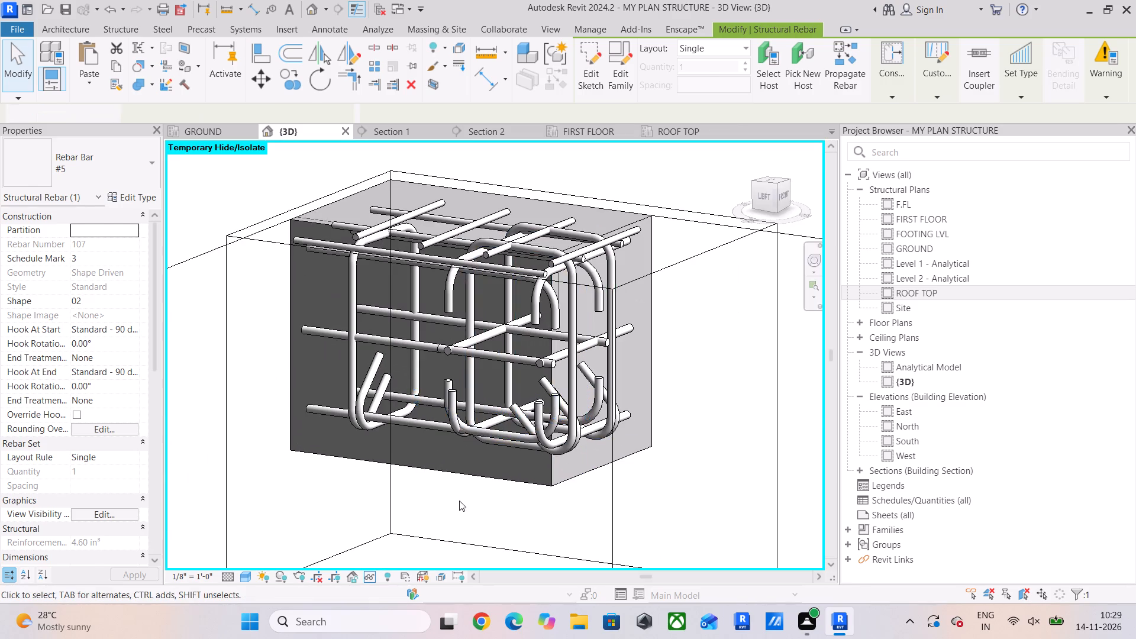
scroll(485, 440, down, 5)
click(357, 464)
scroll(380, 436, down, 6)
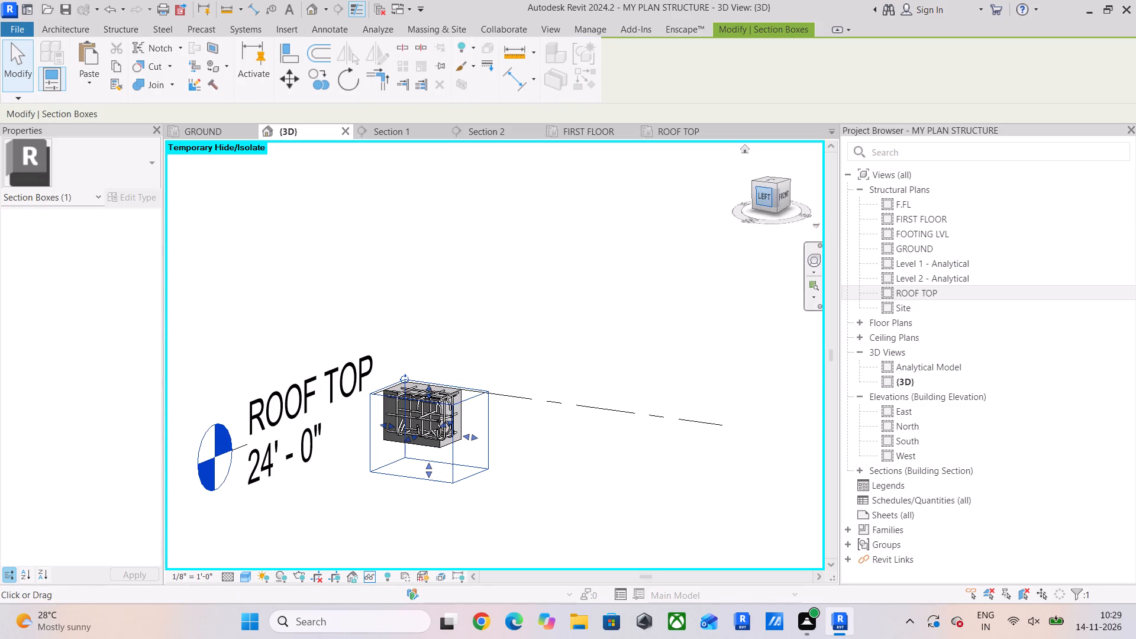
click(765, 201)
scroll(724, 281, down, 11)
middle_drag(521, 367, 570, 404)
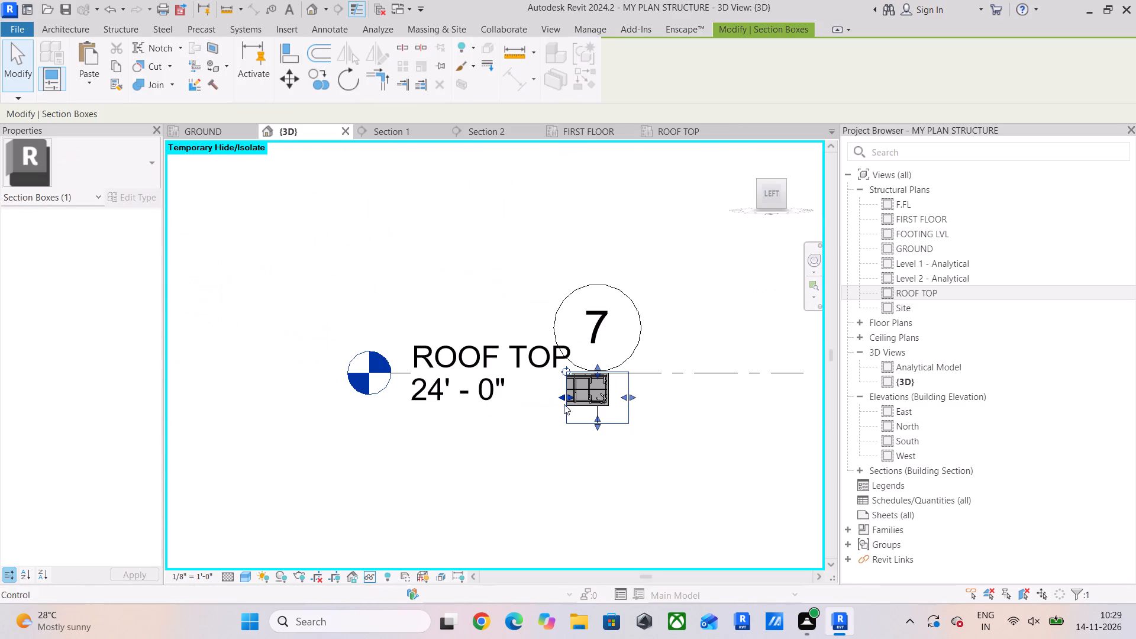
drag(561, 398, 273, 406)
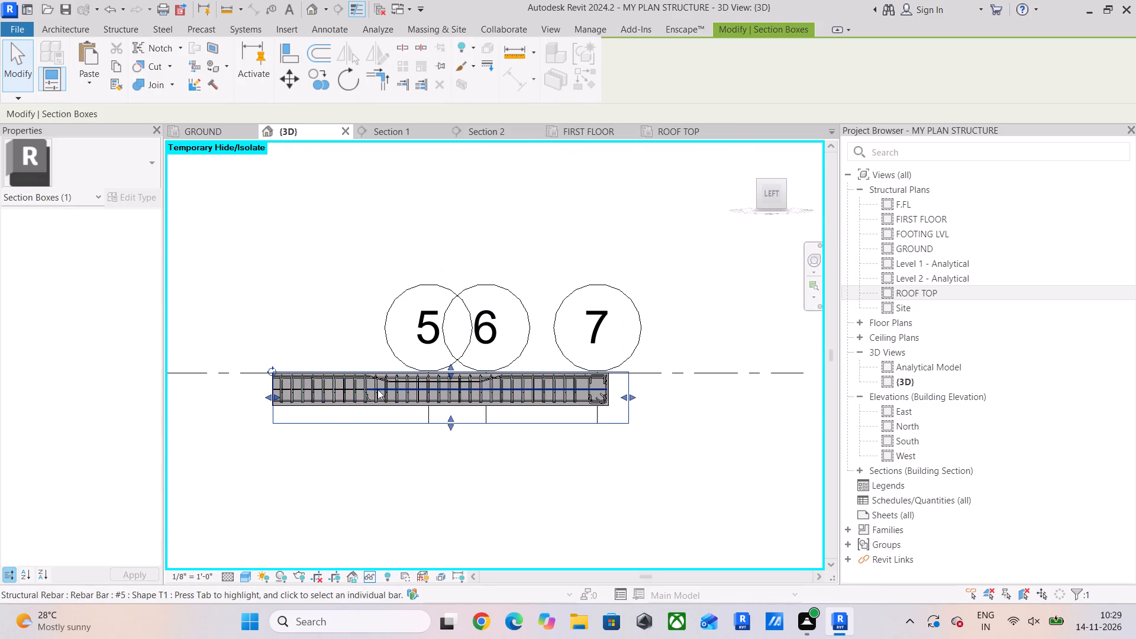
middle_drag(259, 398, 460, 434)
drag(466, 435, 345, 438)
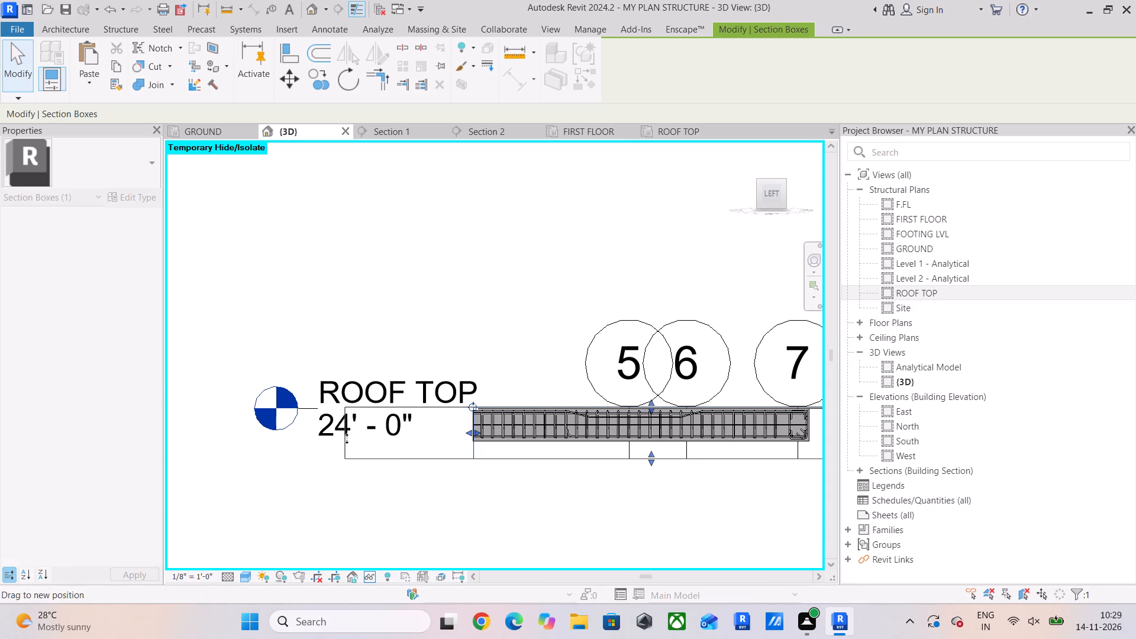
Select the lower hooked #5 bar beside the grid 4 column and examine its grid 7 end on the ROOF TOP plan.
scroll(475, 435, up, 5)
middle_drag(477, 432, 341, 430)
scroll(323, 412, up, 5)
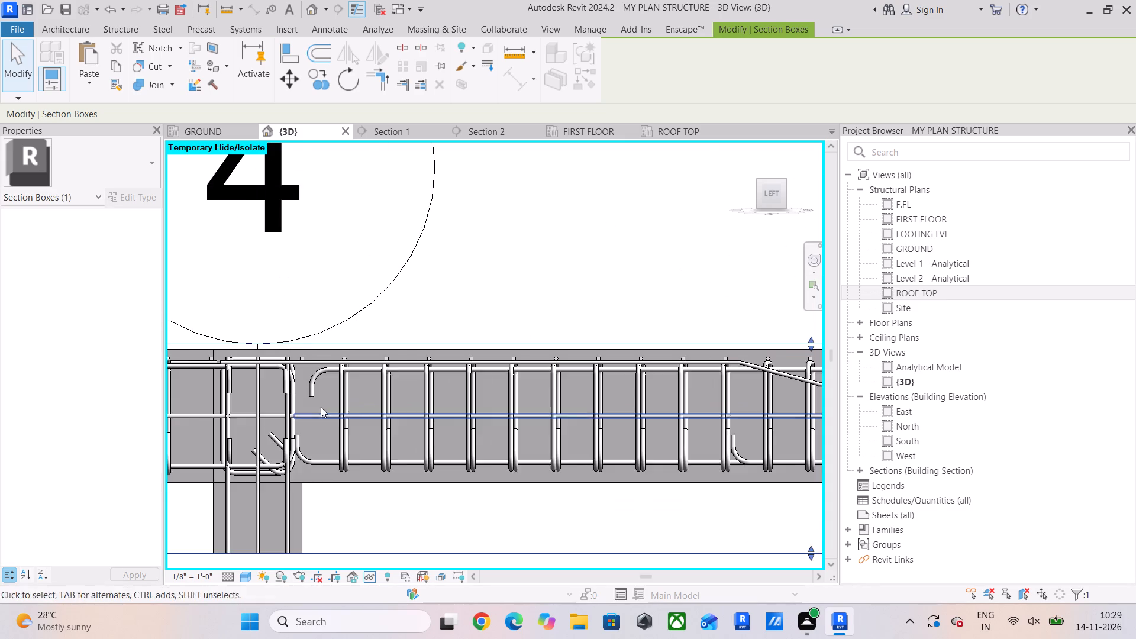
middle_drag(321, 407, 440, 400)
scroll(402, 437, up, 4)
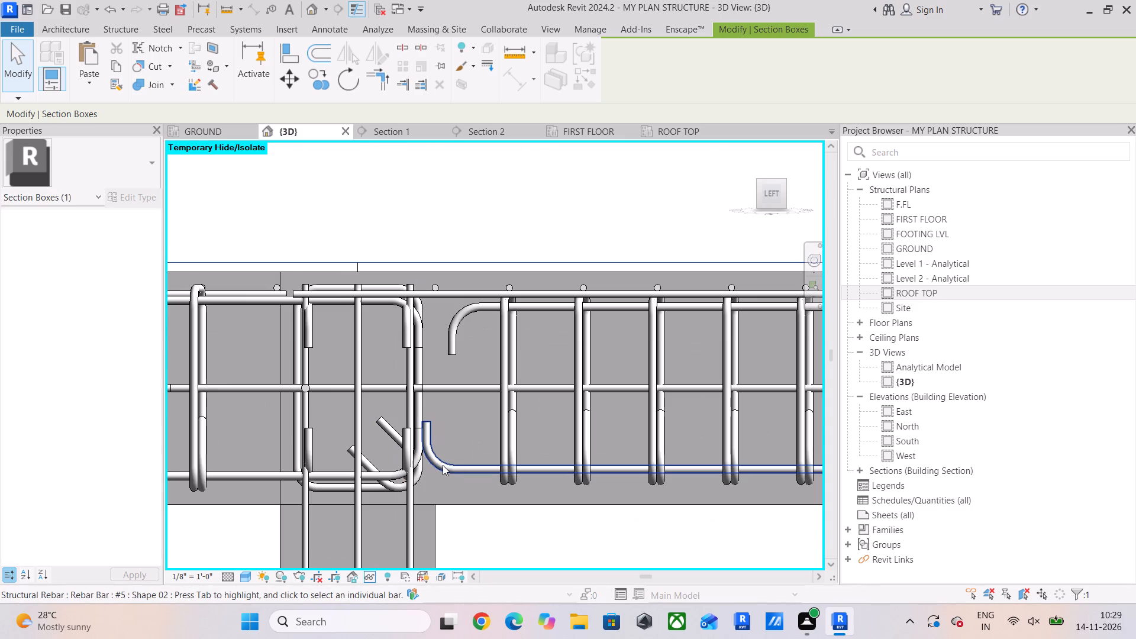
click(443, 465)
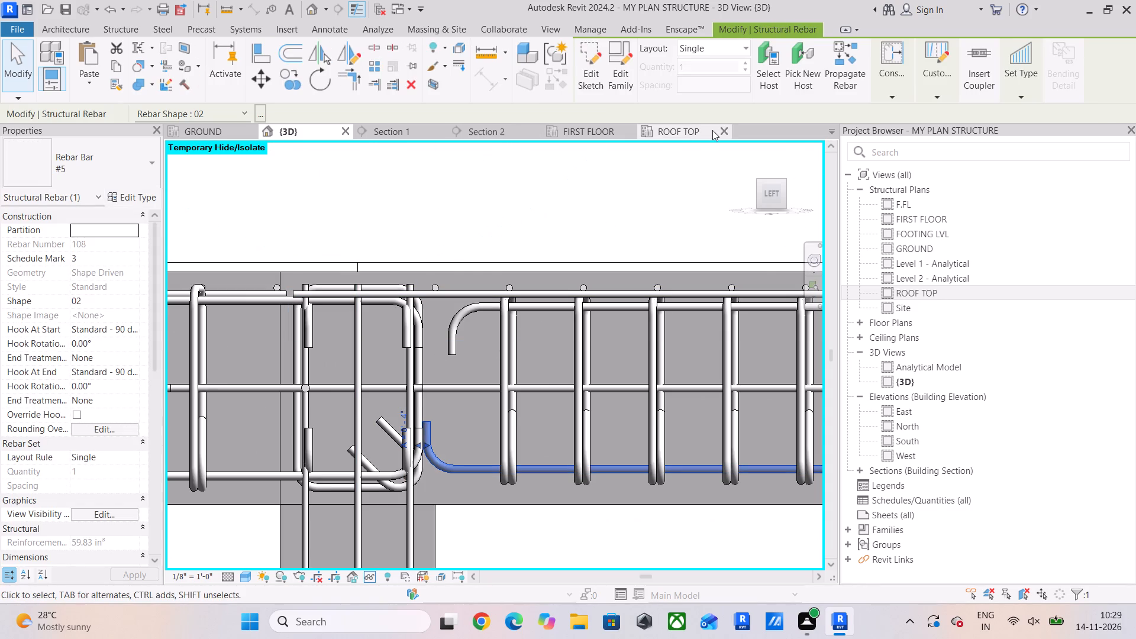
click(688, 131)
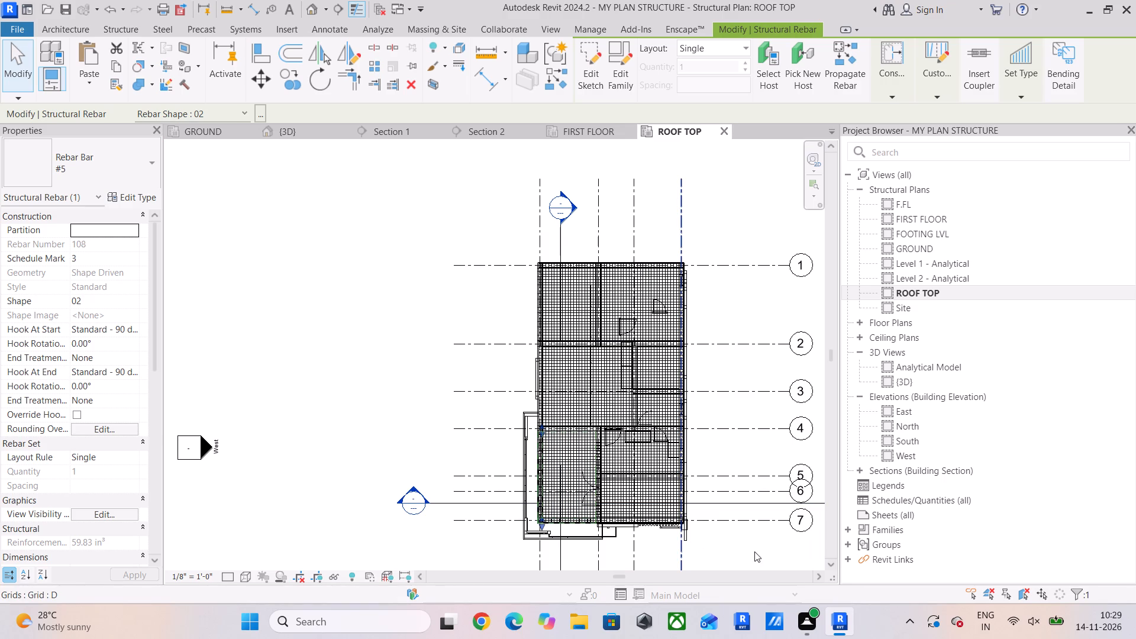
scroll(578, 541, up, 20)
scroll(578, 541, up, 9)
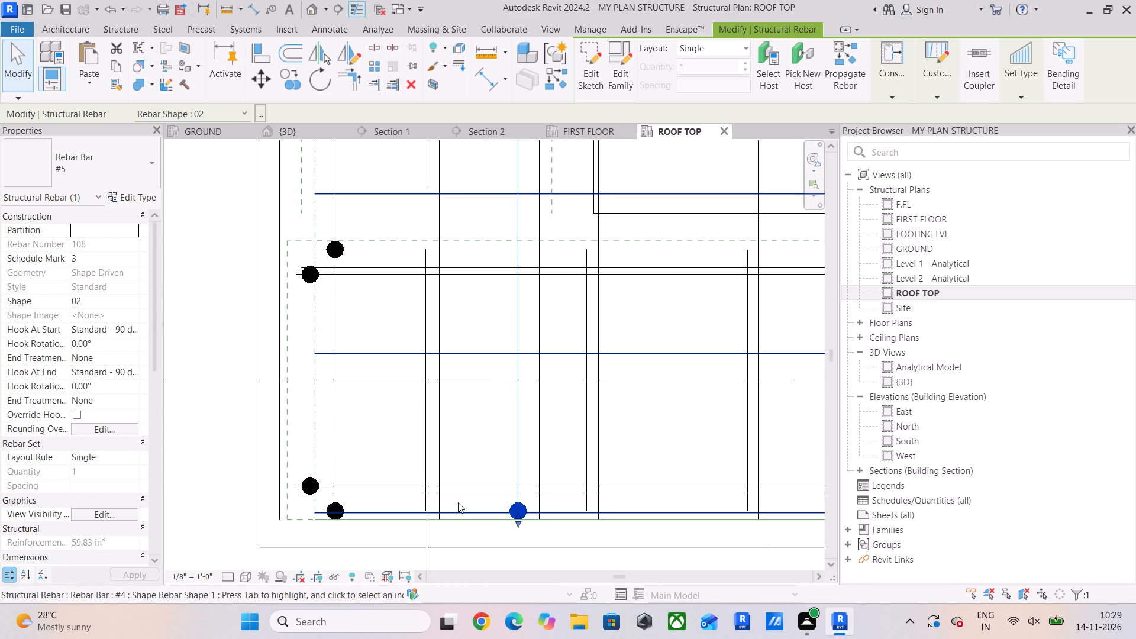
middle_drag(328, 435, 336, 499)
scroll(347, 498, down, 4)
middle_drag(401, 454, 415, 367)
scroll(409, 371, down, 8)
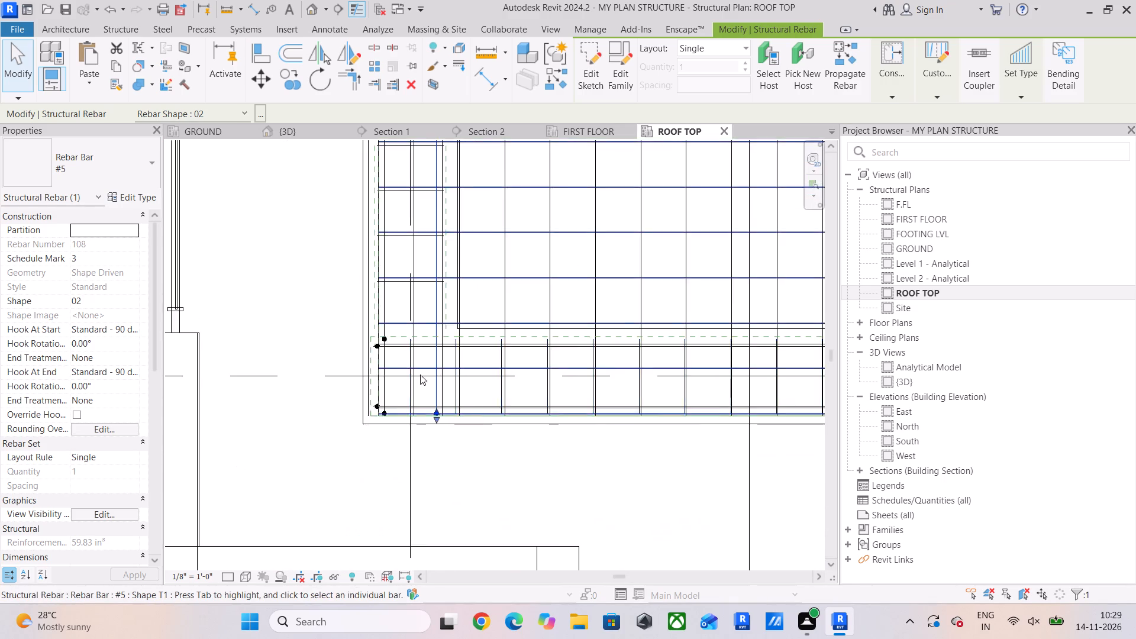
scroll(420, 375, down, 2)
middle_drag(421, 377, 421, 449)
scroll(405, 427, up, 11)
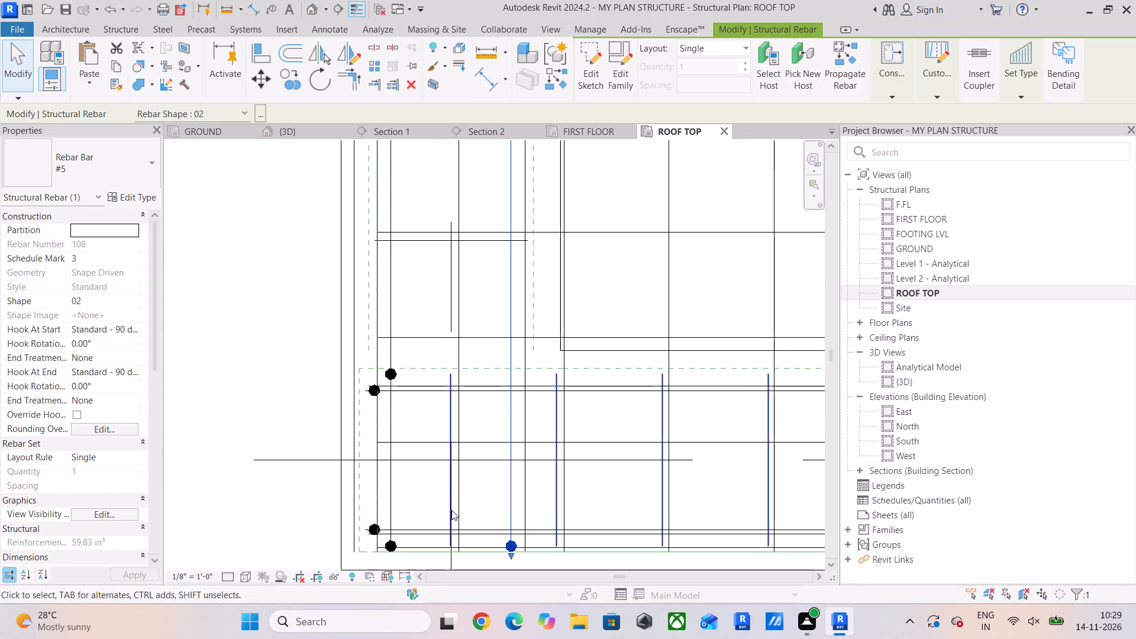
scroll(451, 510, down, 13)
middle_drag(464, 494, 465, 584)
scroll(472, 441, down, 4)
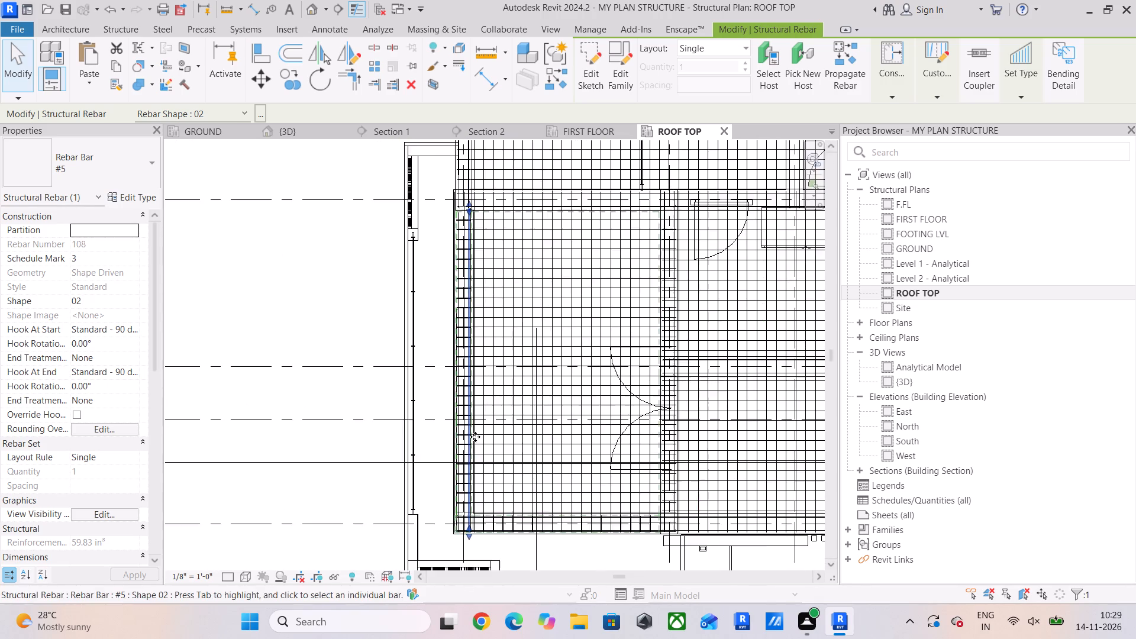
Examine the selected lower #5 bar's end and the surrounding bars at the grid 4 column on the ROOF TOP plan.
middle_drag(475, 439, 476, 520)
scroll(446, 254, up, 4)
scroll(490, 377, up, 6)
scroll(490, 231, up, 4)
middle_drag(490, 267, 489, 470)
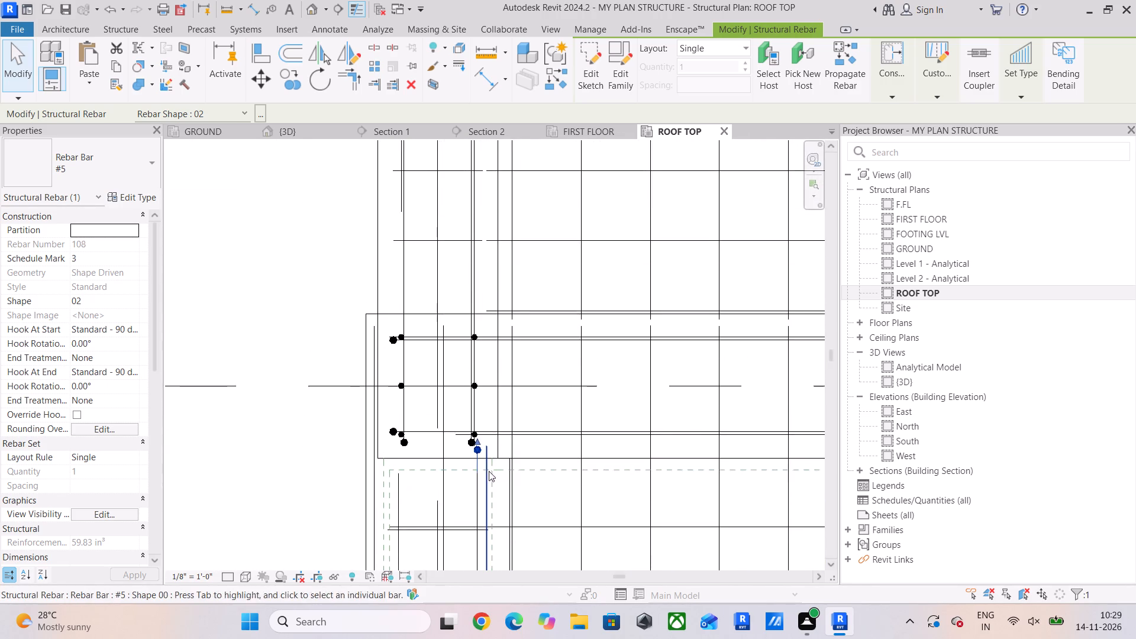
scroll(483, 457, up, 5)
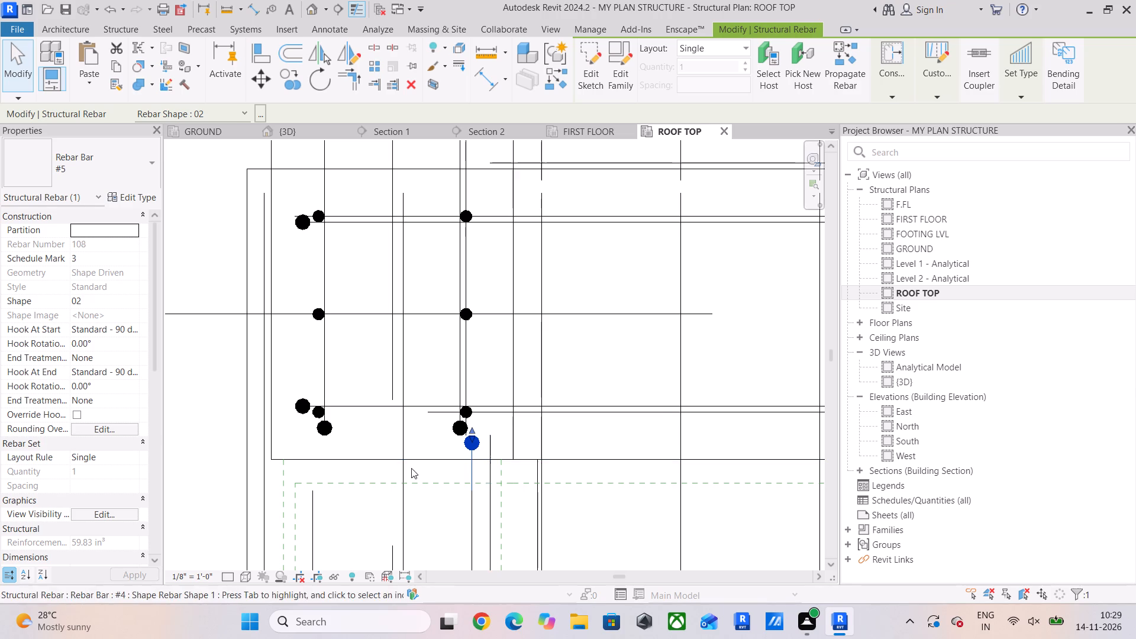
scroll(427, 466, down, 4)
middle_drag(427, 466, 461, 389)
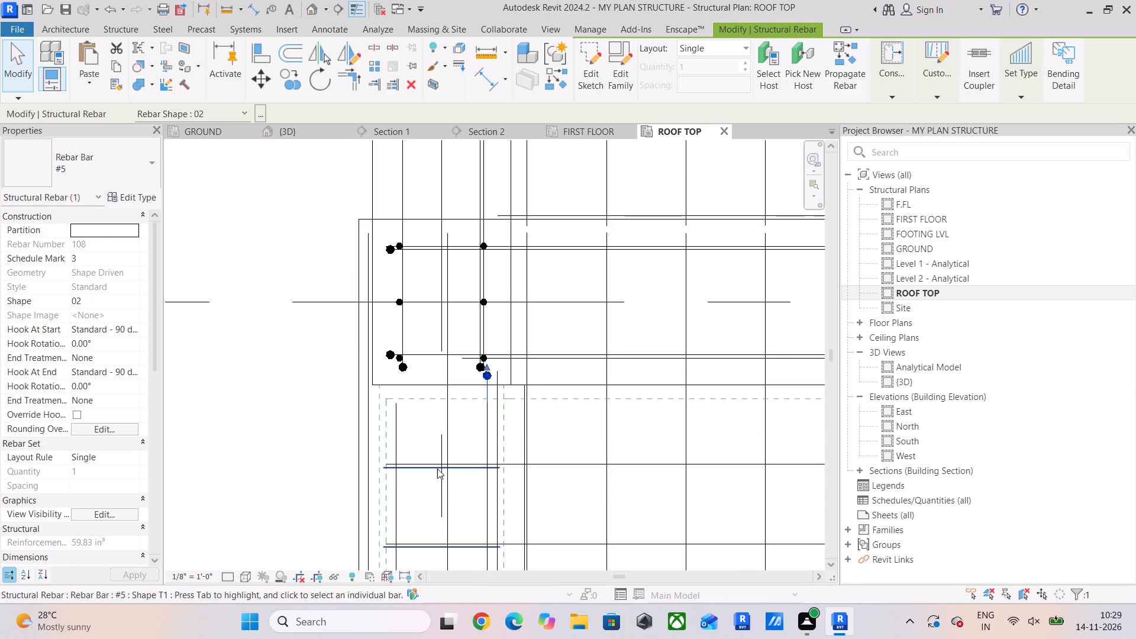
scroll(417, 372, up, 4)
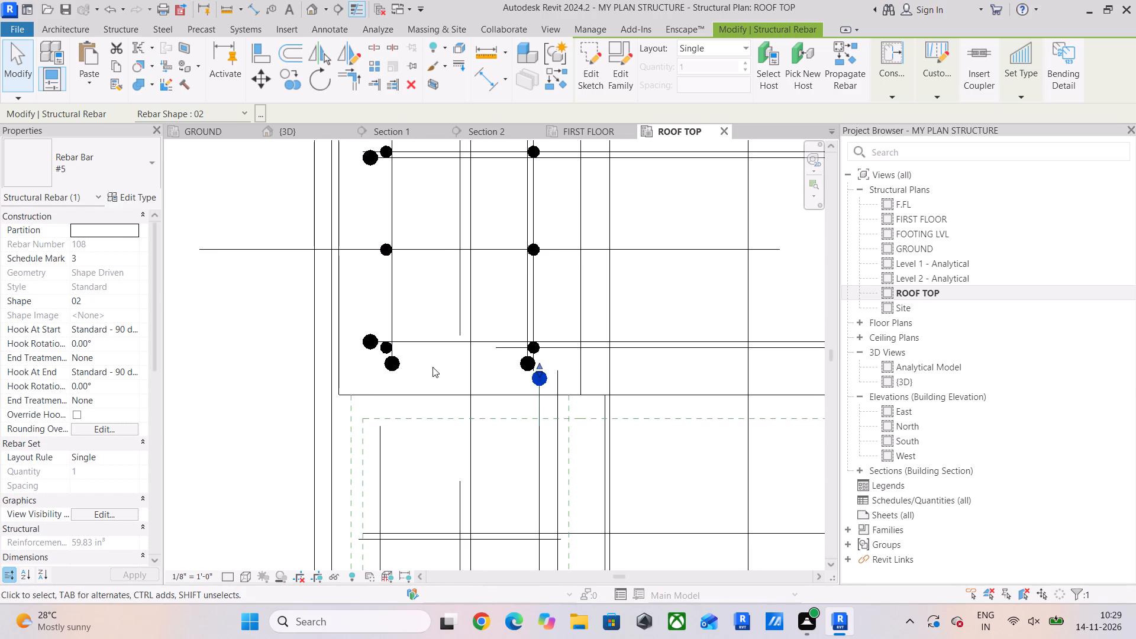
scroll(427, 383, down, 9)
middle_drag(431, 399, 489, 197)
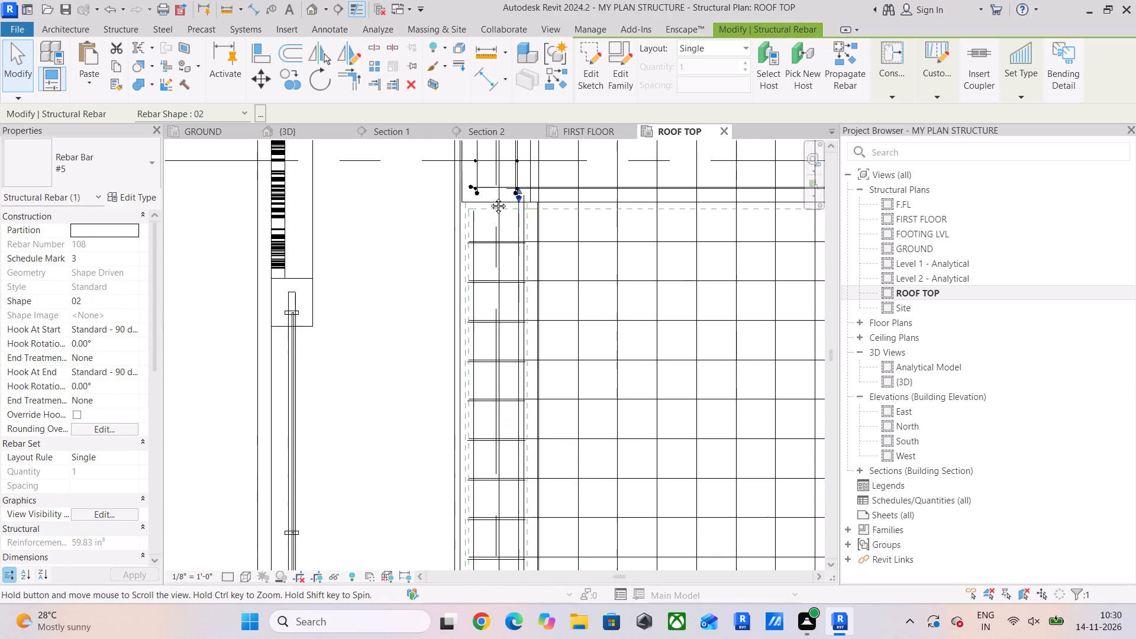
middle_drag(489, 197, 469, 430)
scroll(486, 357, up, 5)
scroll(438, 412, up, 3)
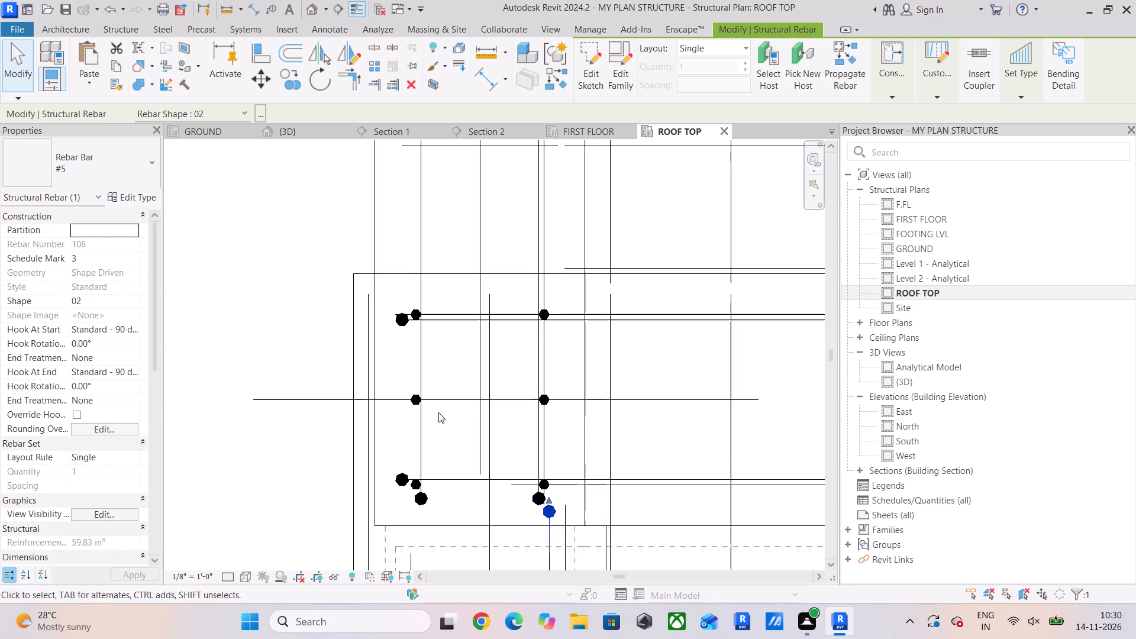
scroll(500, 527, down, 4)
middle_drag(500, 527, 511, 382)
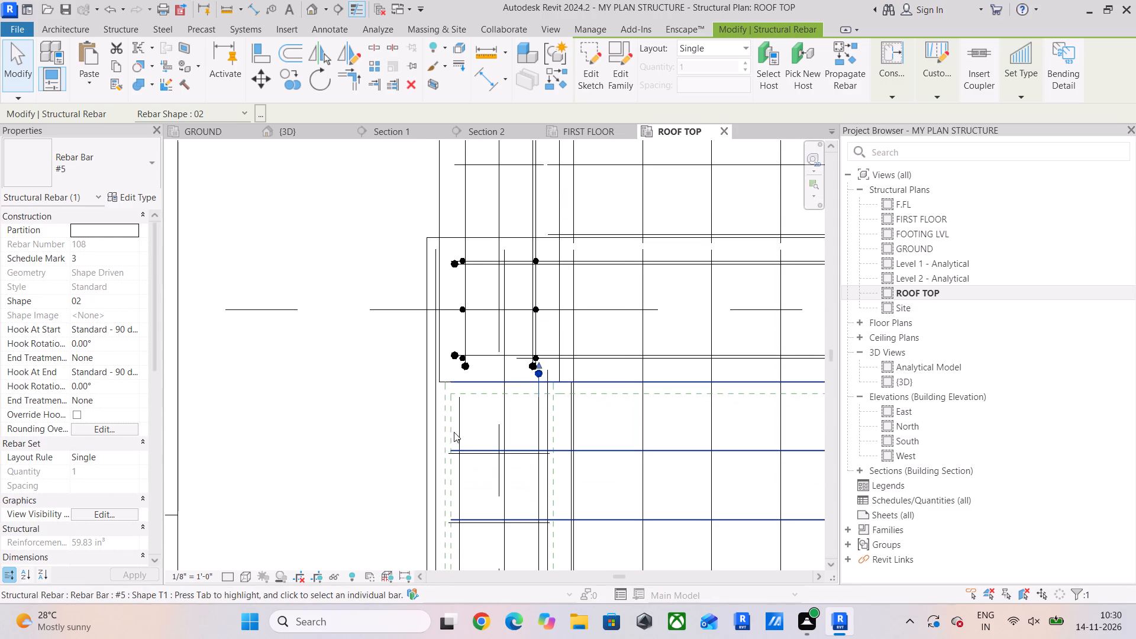
middle_drag(517, 395, 502, 448)
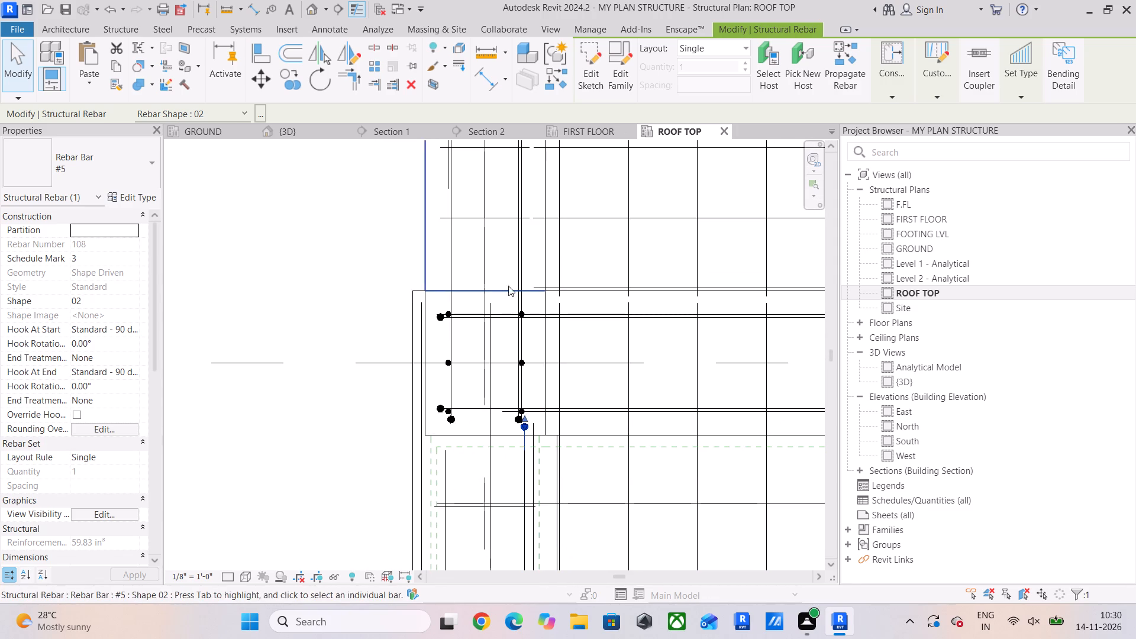
scroll(446, 293, up, 4)
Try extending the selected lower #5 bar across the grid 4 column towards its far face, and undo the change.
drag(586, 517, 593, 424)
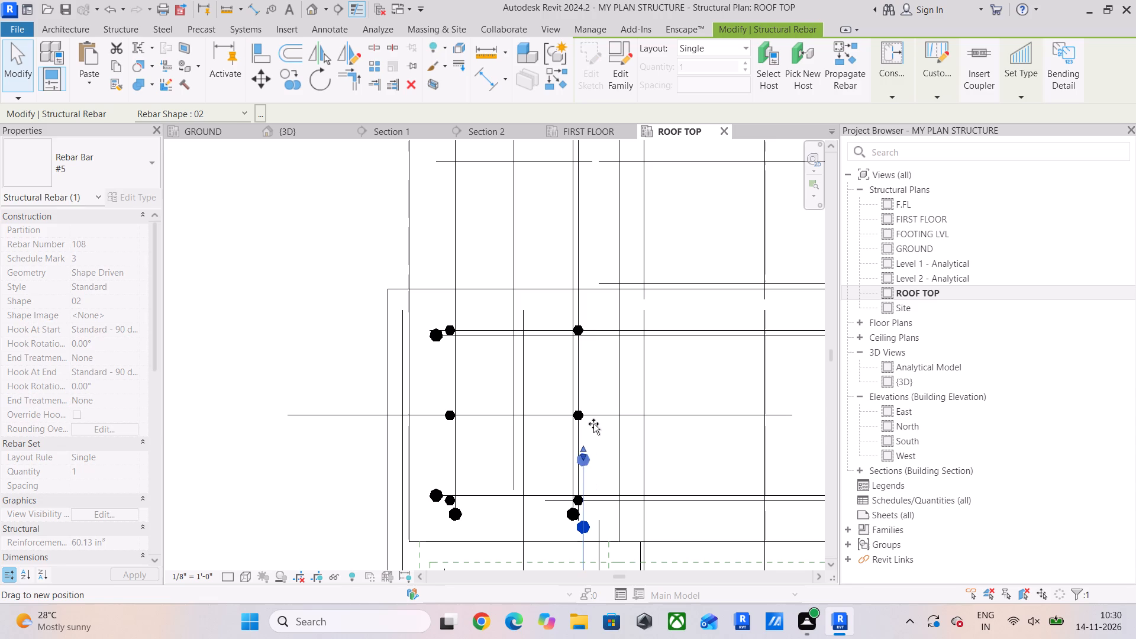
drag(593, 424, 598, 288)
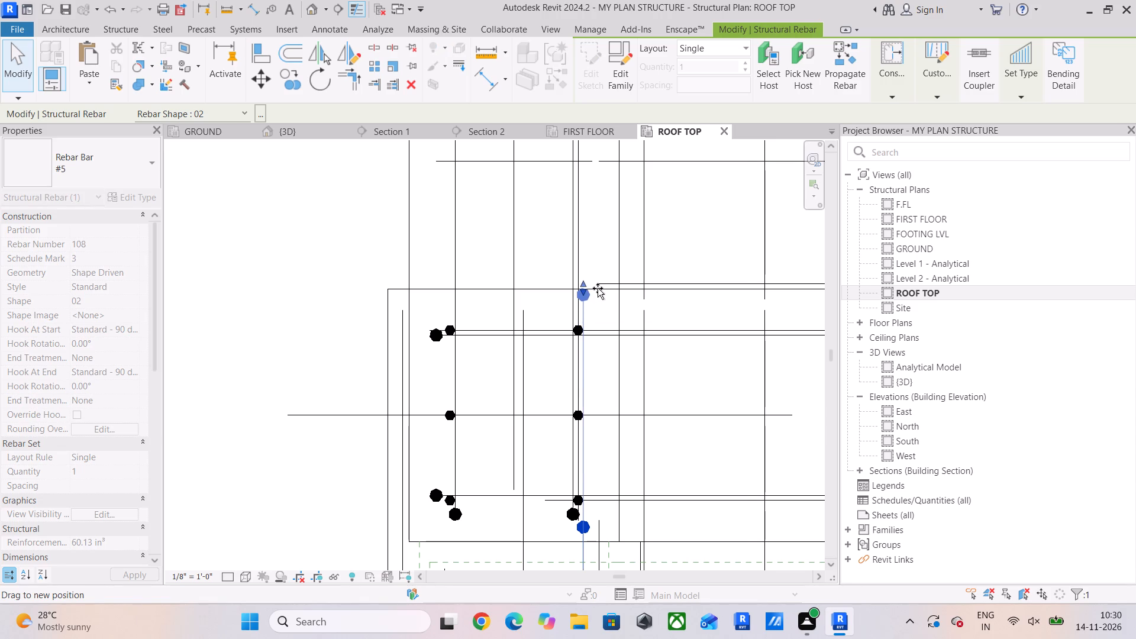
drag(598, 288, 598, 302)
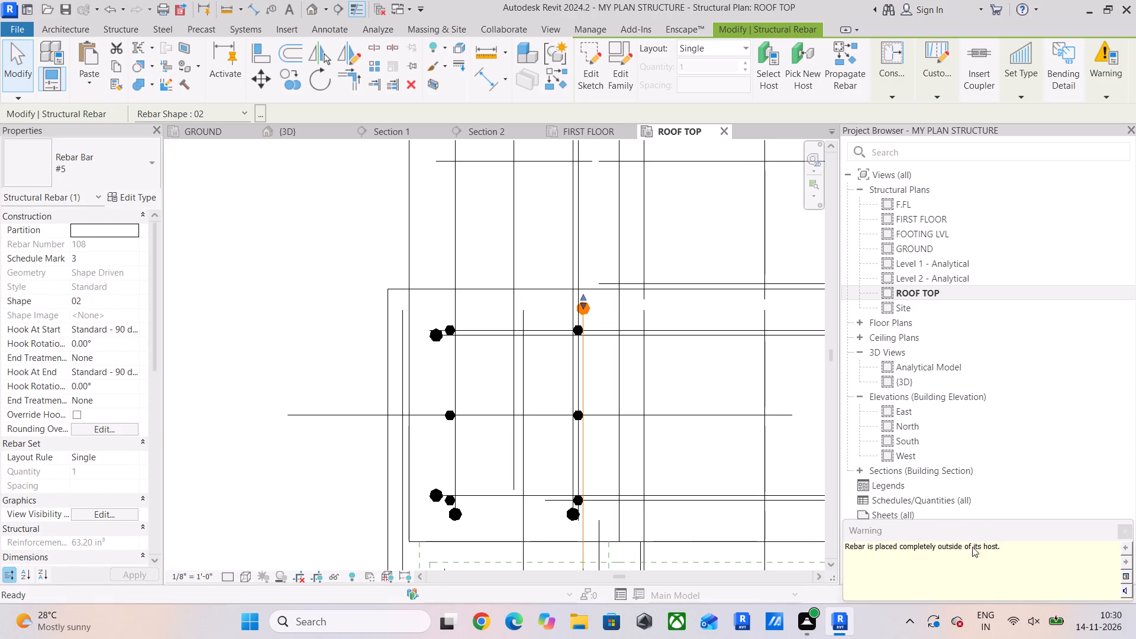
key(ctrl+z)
Extend the upper hooked #5 bar across the grid 4 column to near its far face on the ROOF TOP plan.
middle_drag(642, 531, 685, 447)
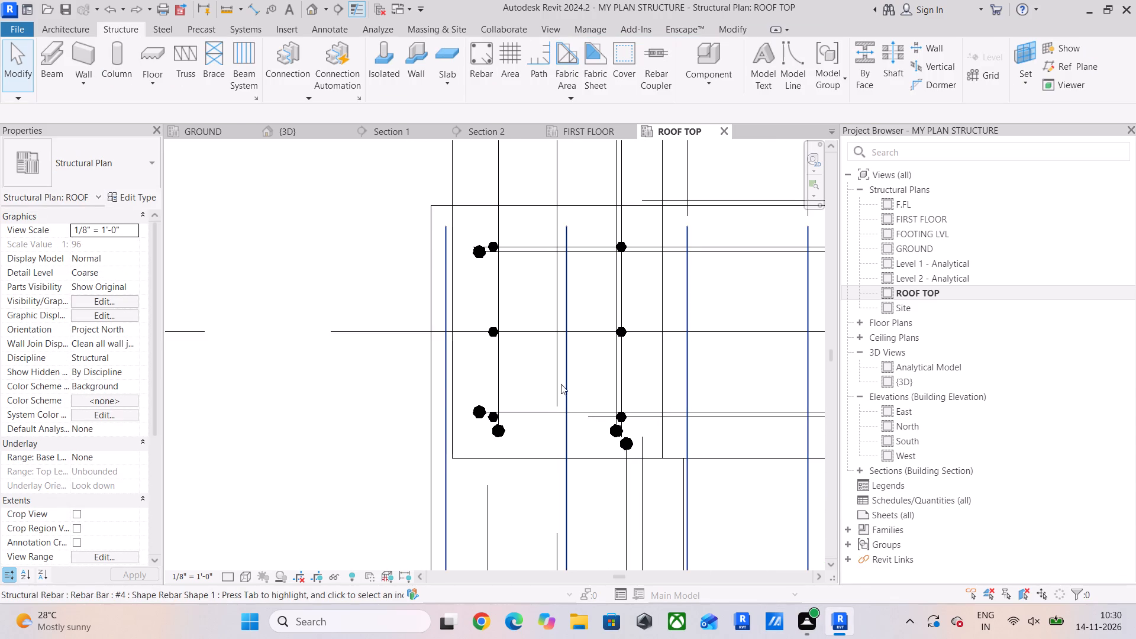
click(627, 482)
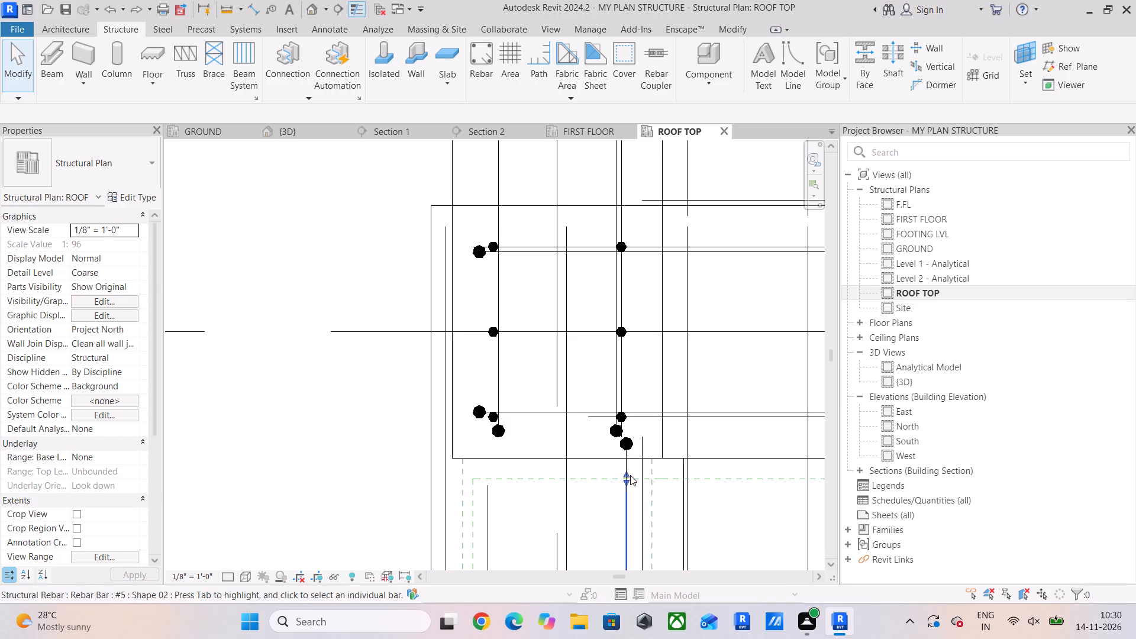
drag(628, 475, 646, 334)
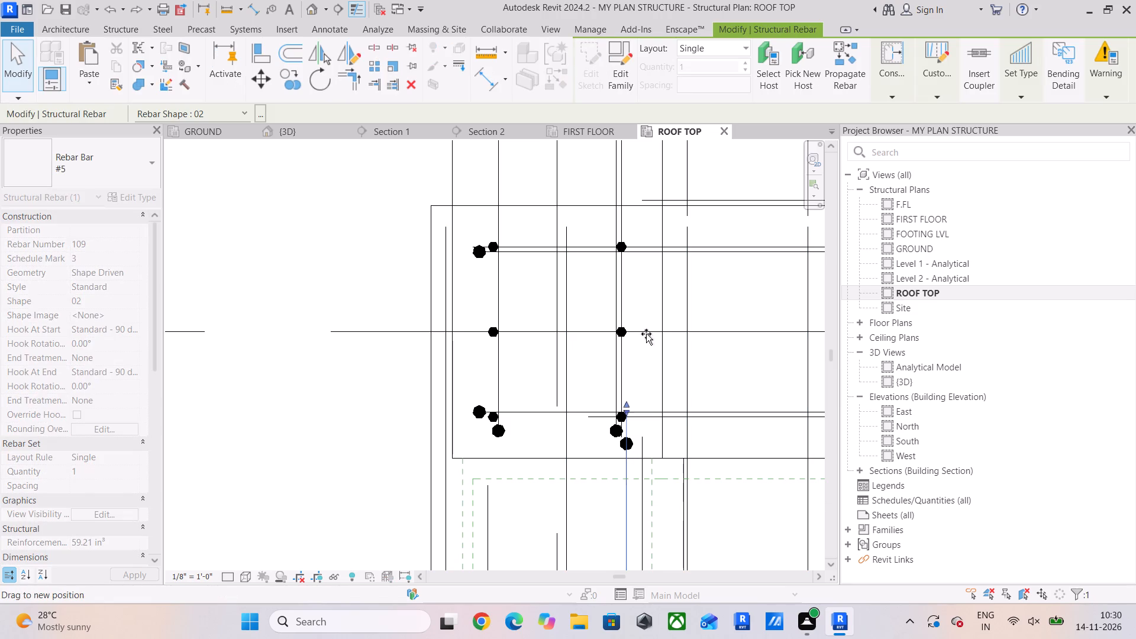
drag(646, 334, 649, 224)
Pull the extended upper #5 bar's hooked end back inside the grid 4 column's rebar cage in the left 3D view.
click(286, 132)
middle_drag(375, 348, 463, 376)
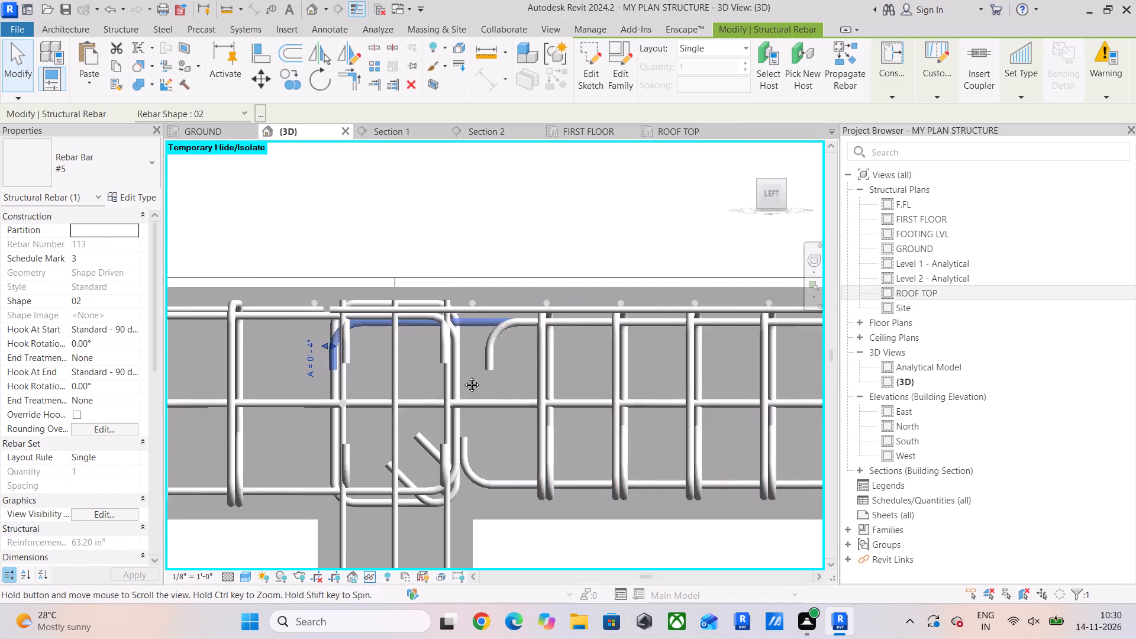
middle_drag(463, 376, 573, 385)
click(765, 197)
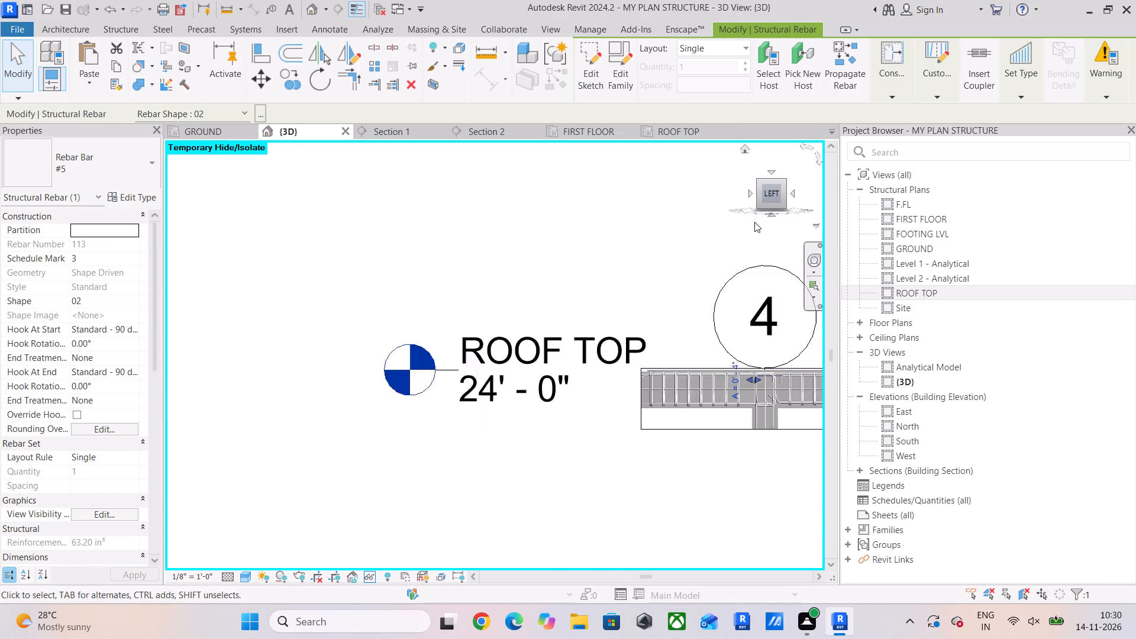
scroll(304, 348, up, 18)
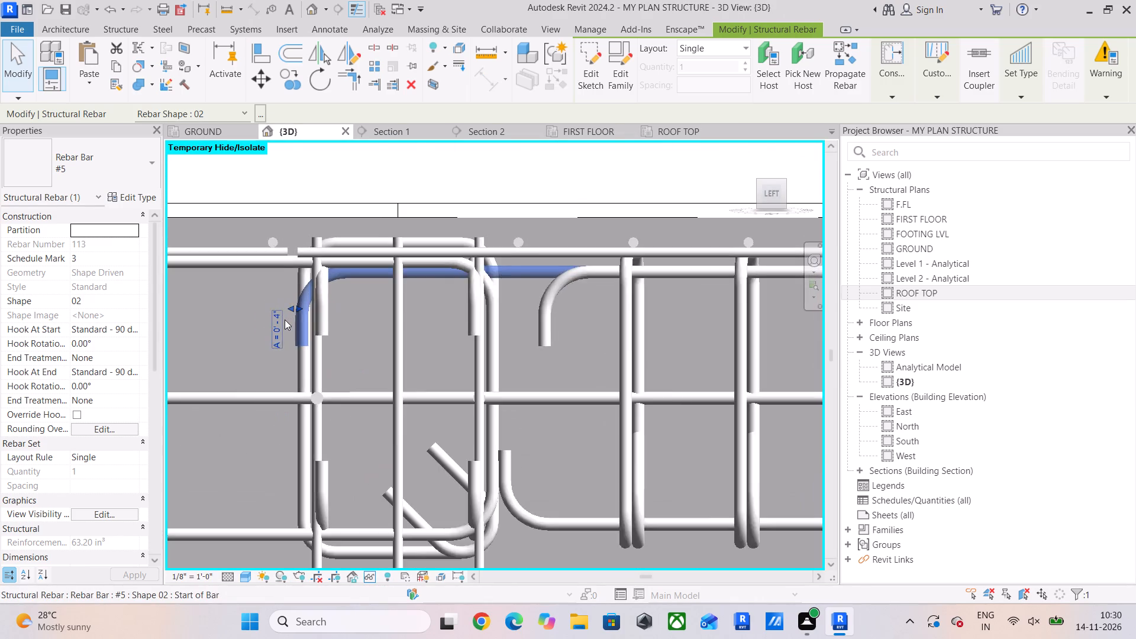
scroll(285, 319, up, 2)
middle_drag(285, 319, 415, 356)
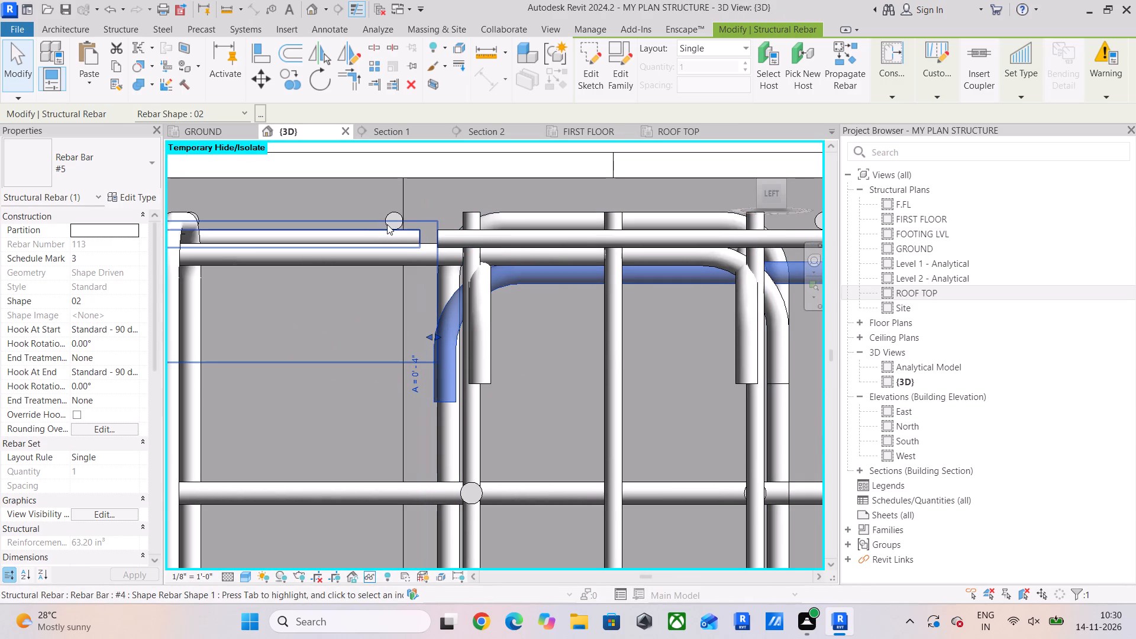
scroll(388, 225, down, 4)
middle_drag(399, 242, 399, 335)
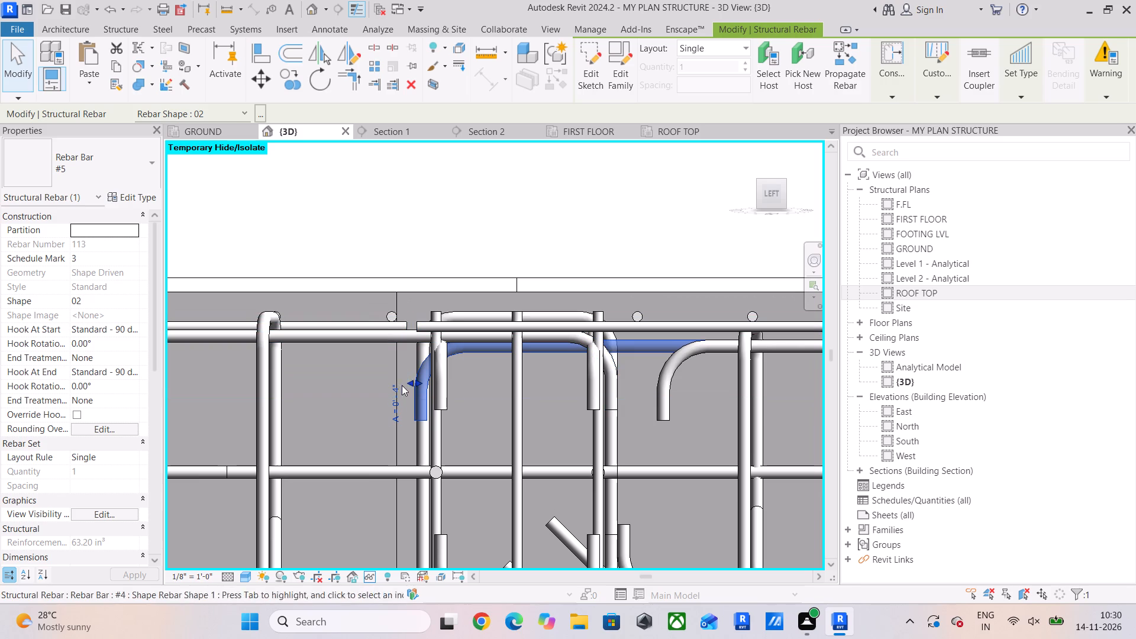
drag(406, 382, 357, 385)
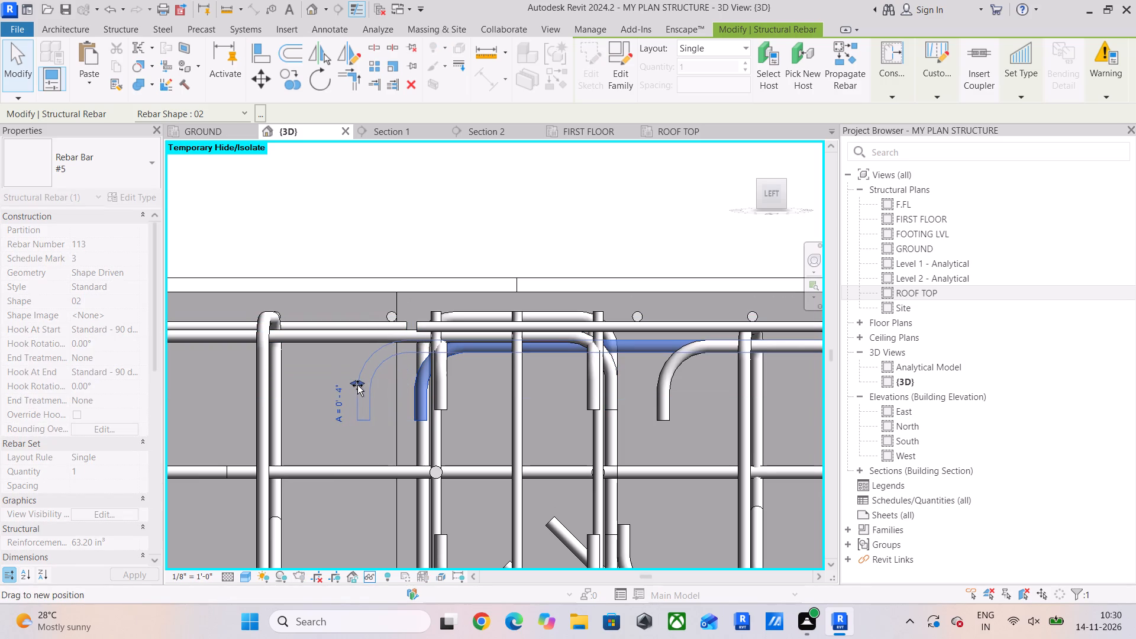
drag(357, 385, 412, 401)
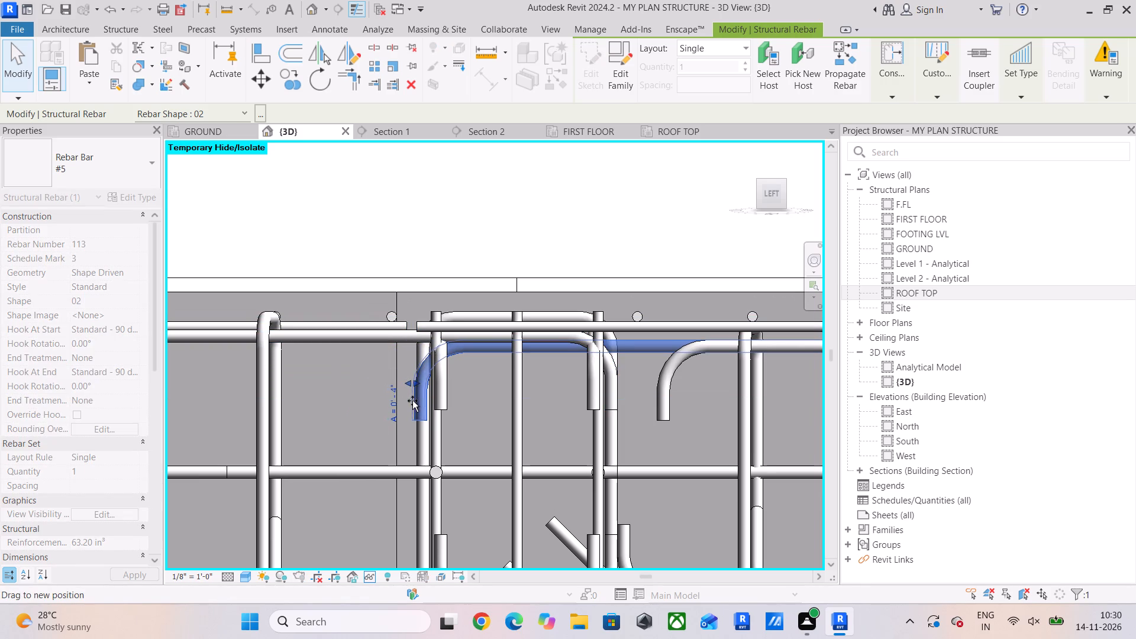
drag(412, 401, 414, 402)
scroll(425, 394, up, 10)
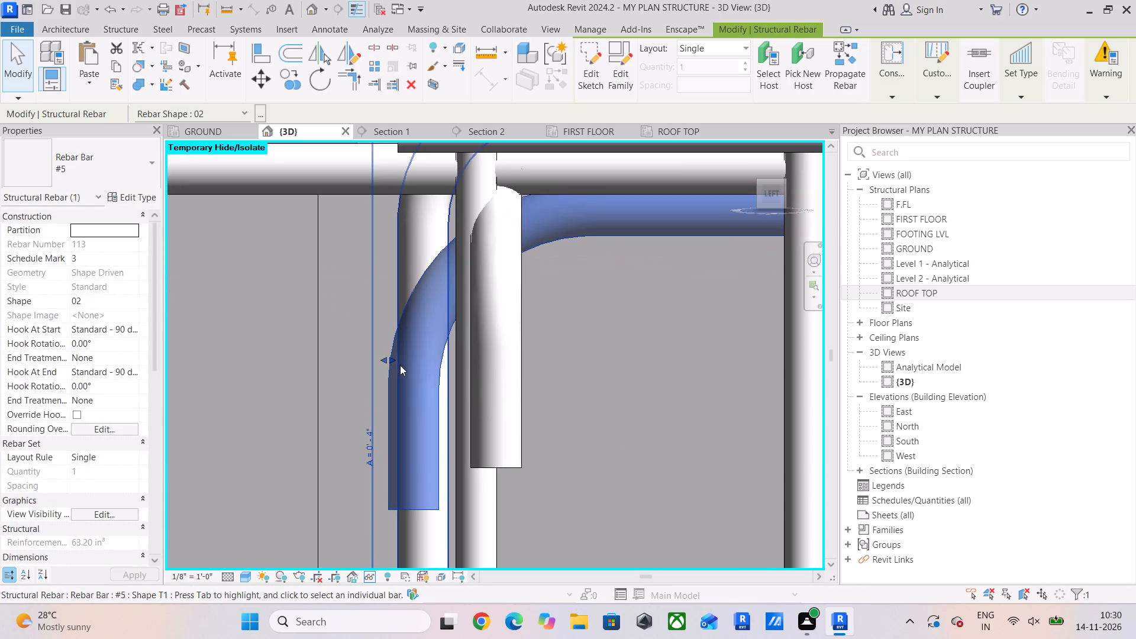
drag(391, 360, 549, 411)
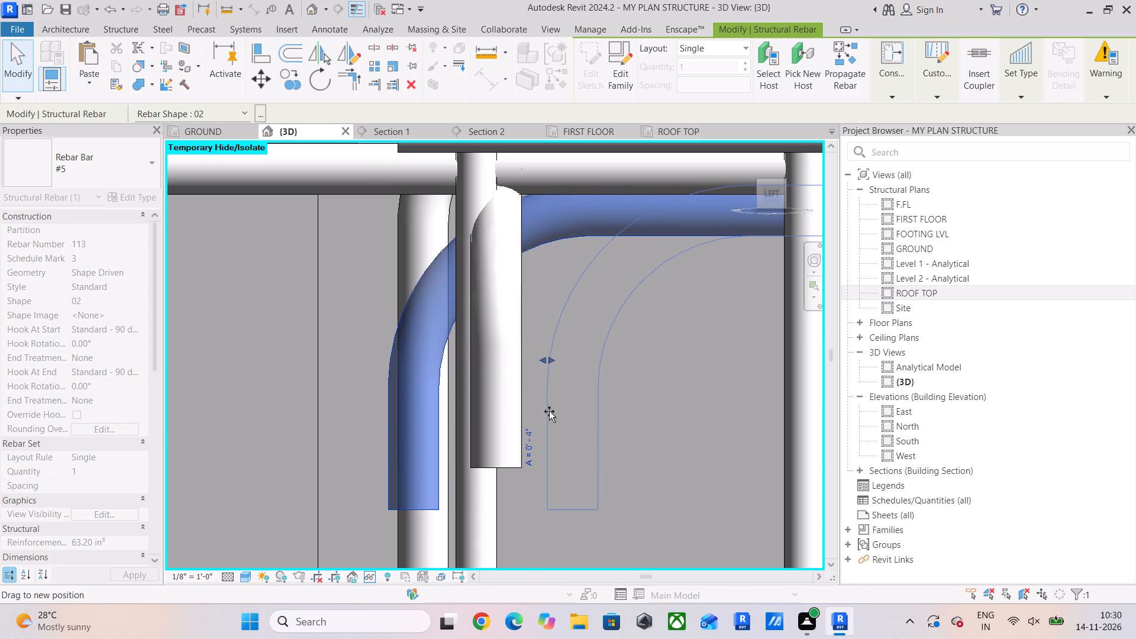
drag(549, 411, 553, 411)
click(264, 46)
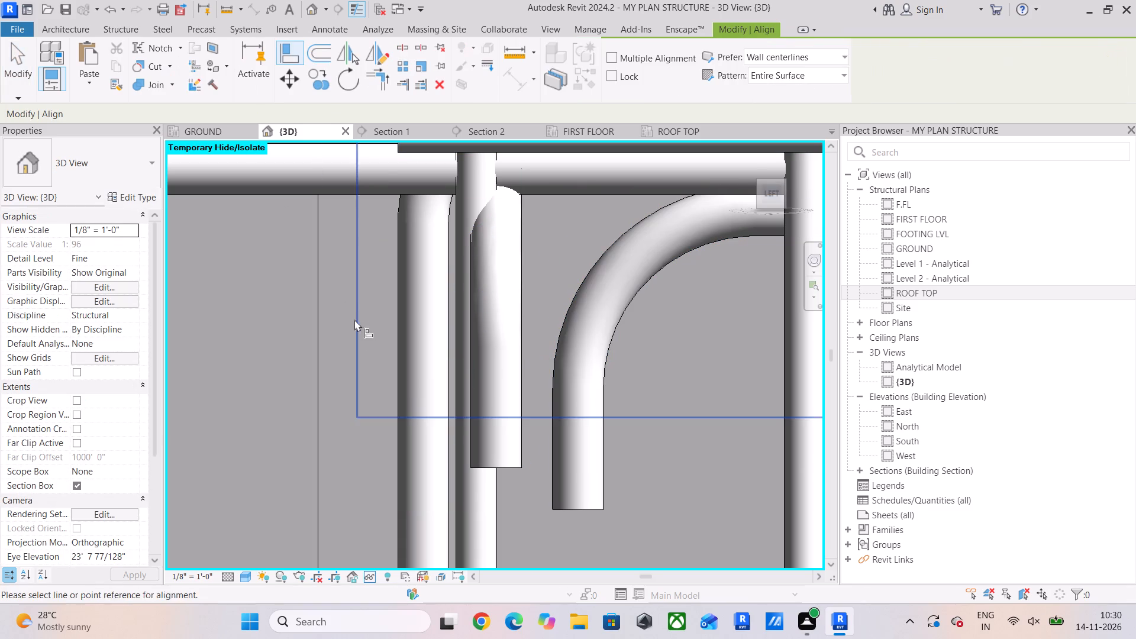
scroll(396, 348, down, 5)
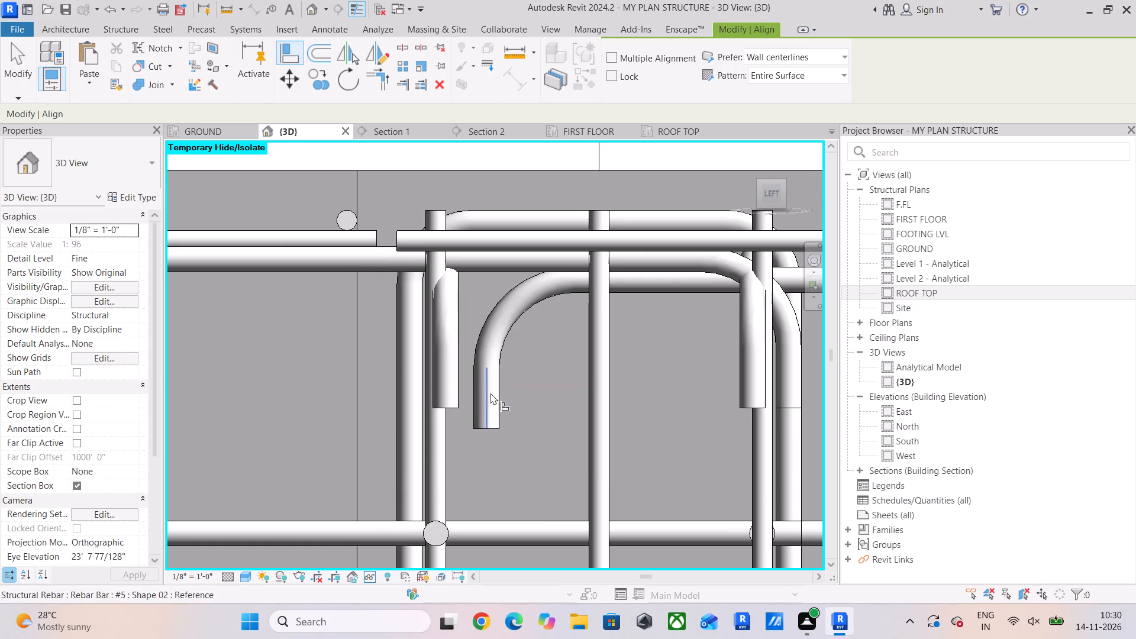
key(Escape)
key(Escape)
Stretch the upper #5 bar's hooked end across the grid 4 column until it lines up with the #4 stirrup's far leg.
click(485, 419)
drag(472, 356, 415, 361)
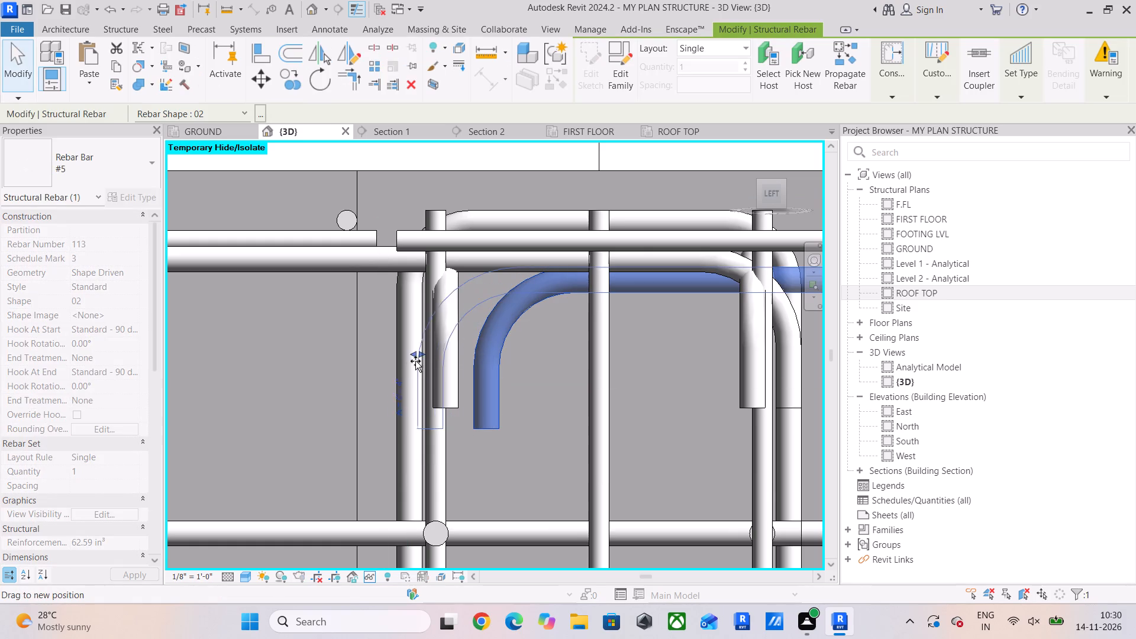
drag(415, 361, 400, 381)
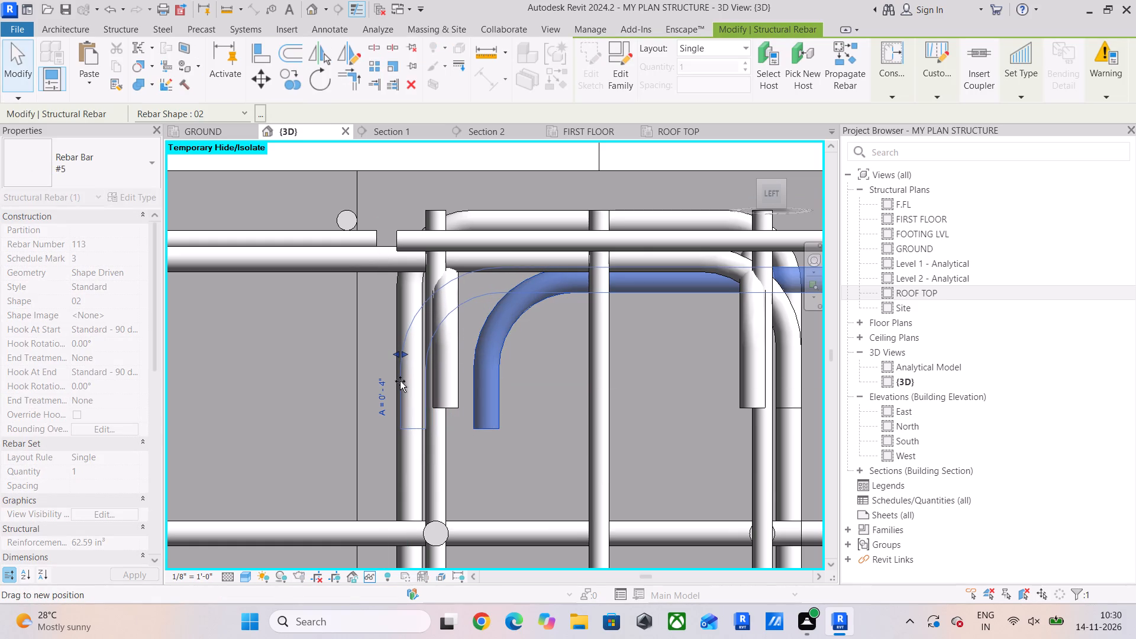
drag(400, 381, 395, 387)
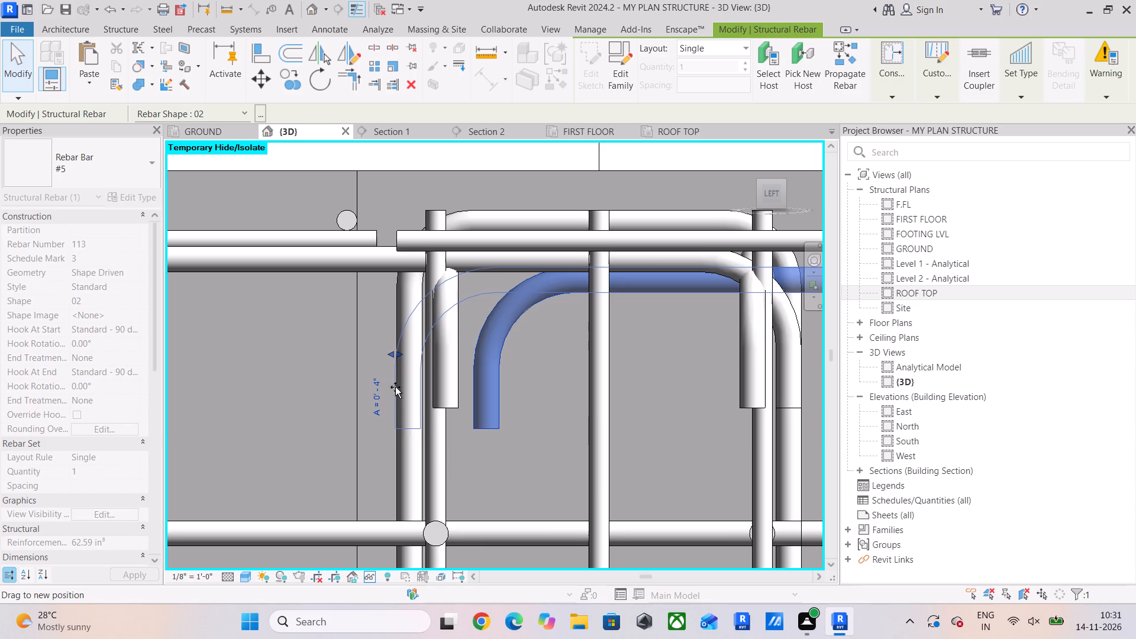
drag(395, 387, 396, 389)
scroll(433, 442, up, 5)
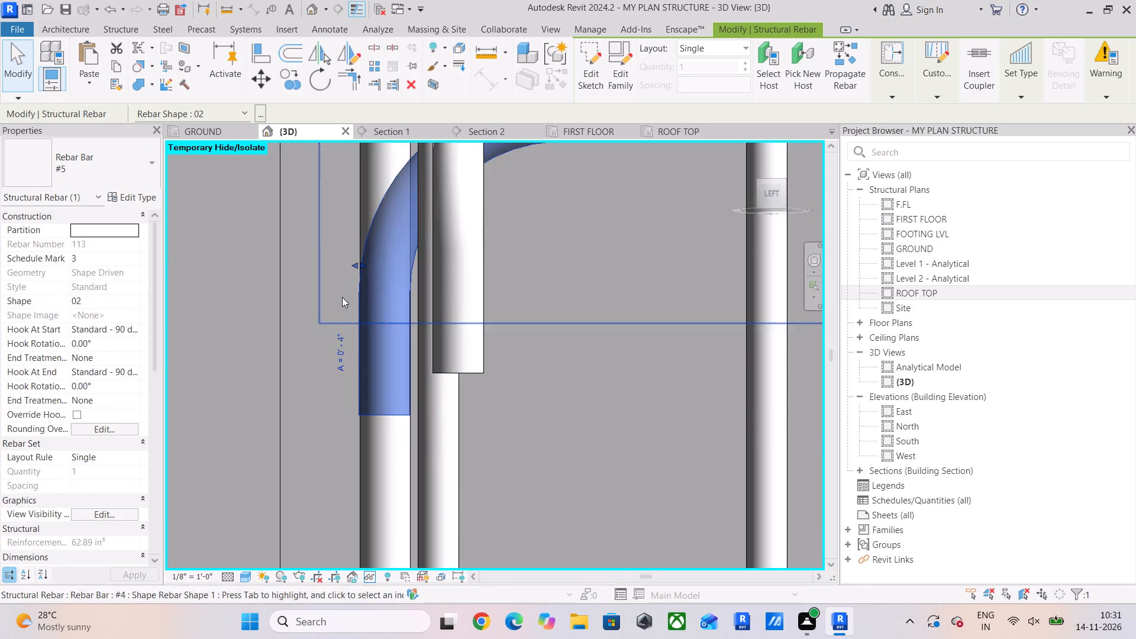
scroll(354, 225, up, 5)
click(298, 280)
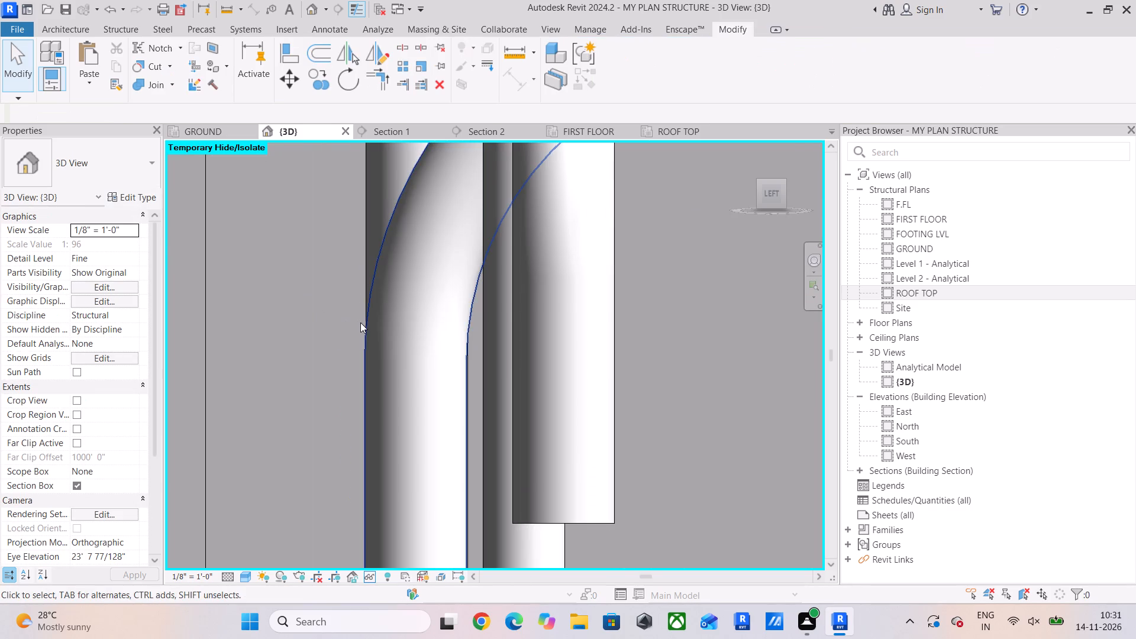
scroll(401, 344, down, 10)
middle_drag(506, 369, 479, 289)
scroll(479, 289, down, 3)
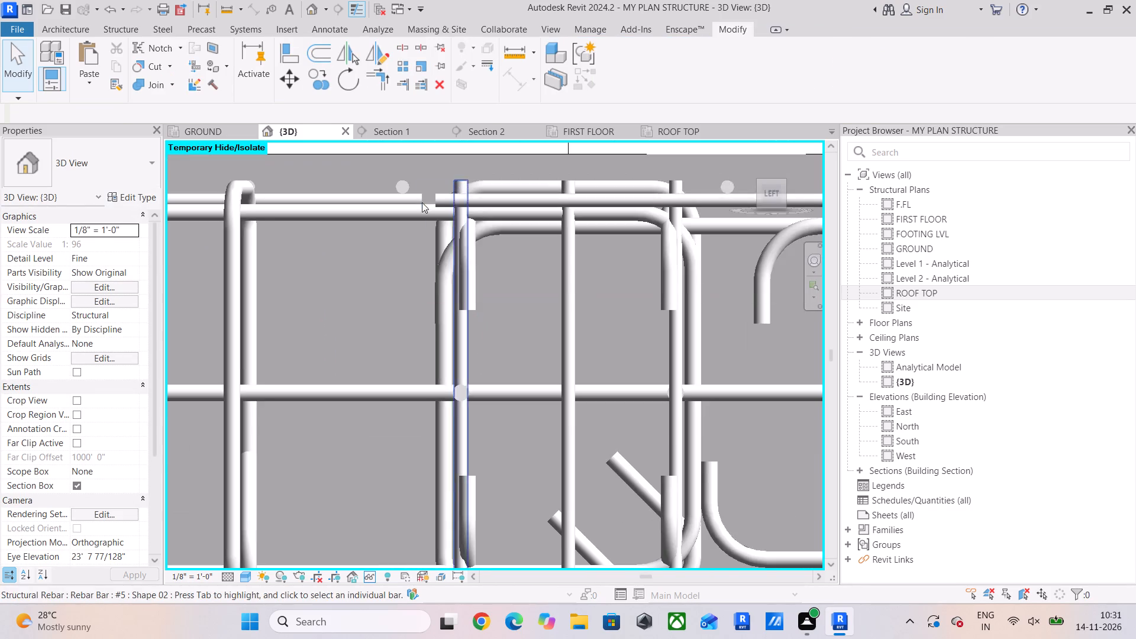
Align the second upper #5 bar's hooked end with the outer face of the #4 stirrup's far leg at grid 4.
click(285, 45)
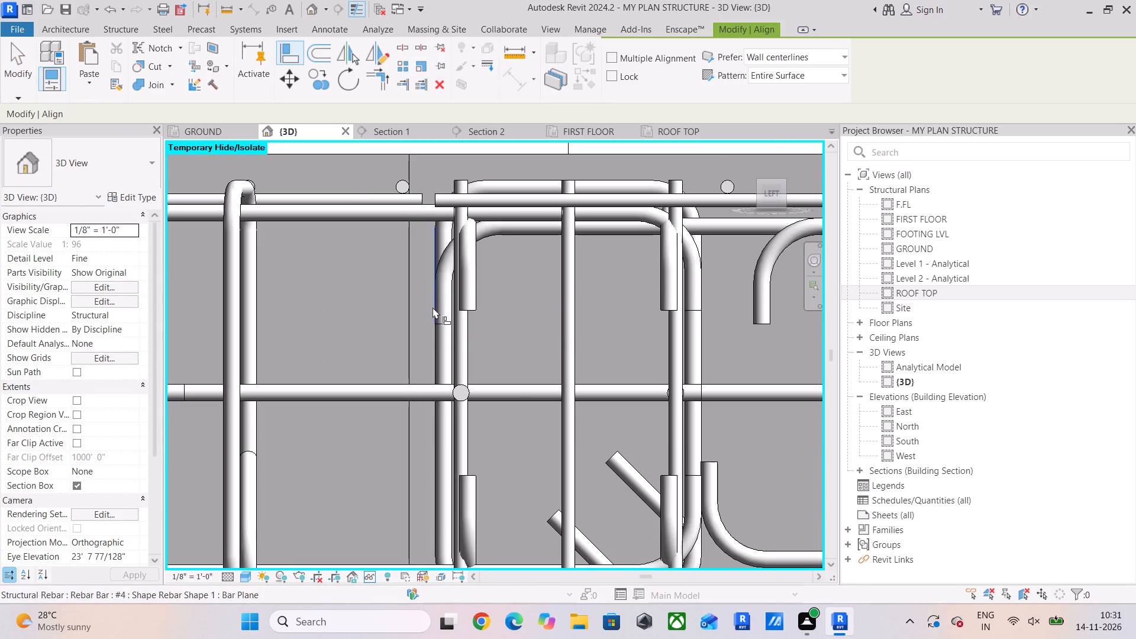
scroll(437, 306, up, 9)
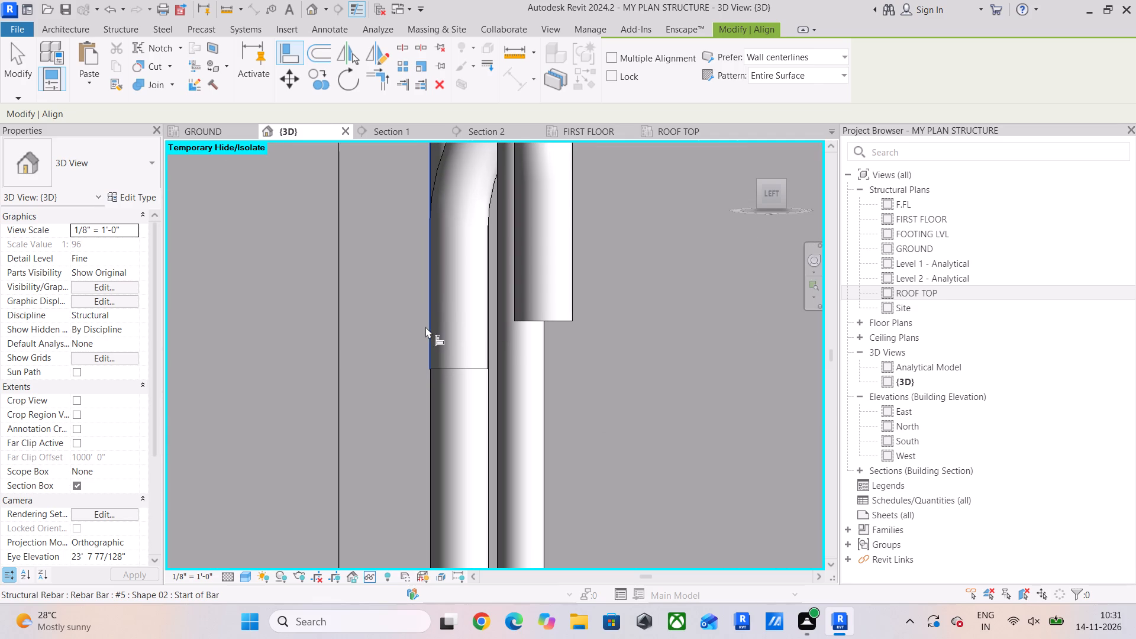
click(425, 328)
scroll(440, 318, down, 9)
middle_drag(553, 327, 418, 332)
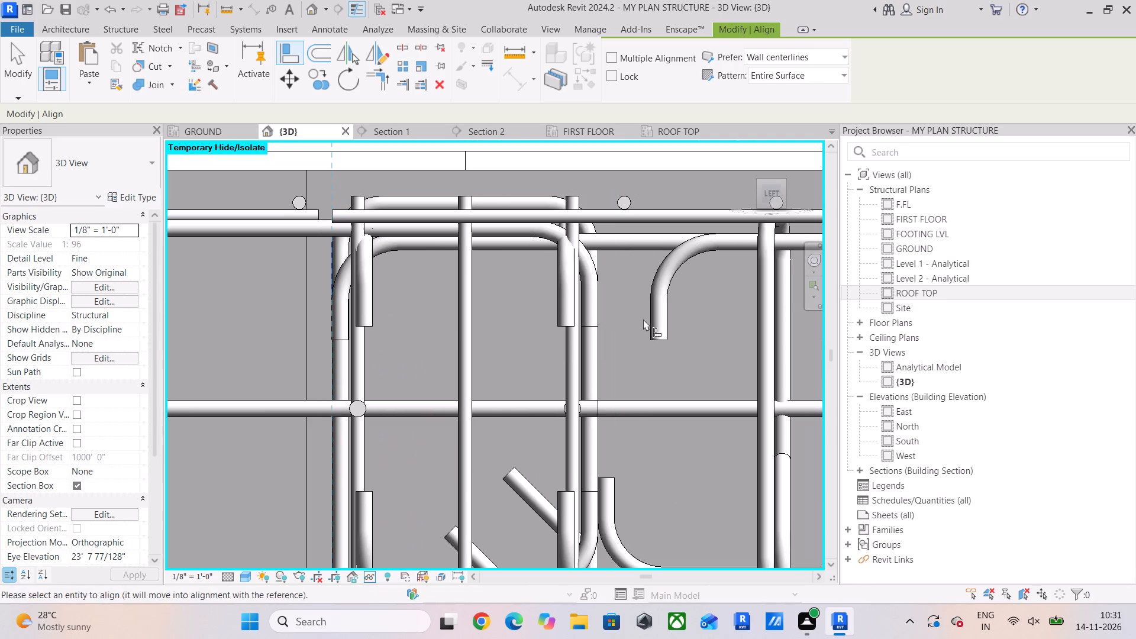
click(651, 326)
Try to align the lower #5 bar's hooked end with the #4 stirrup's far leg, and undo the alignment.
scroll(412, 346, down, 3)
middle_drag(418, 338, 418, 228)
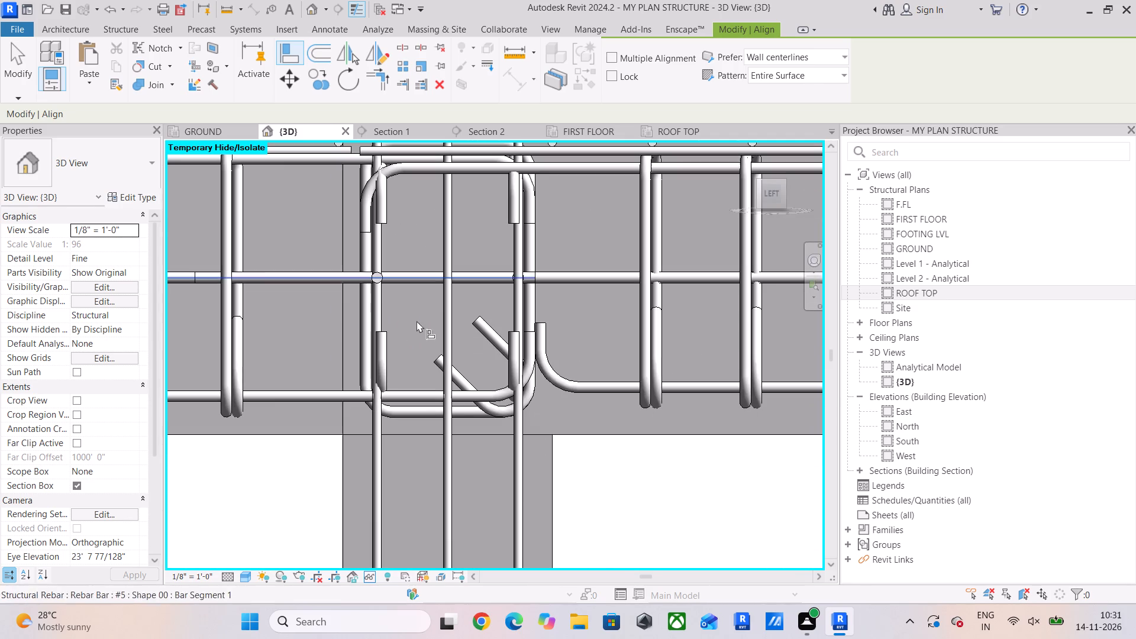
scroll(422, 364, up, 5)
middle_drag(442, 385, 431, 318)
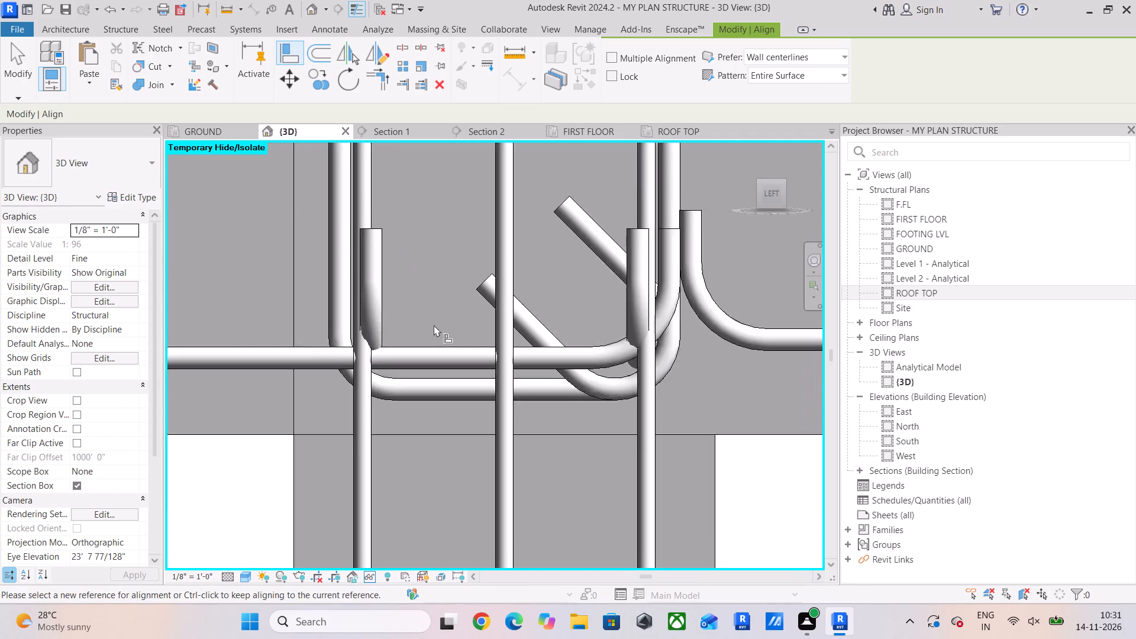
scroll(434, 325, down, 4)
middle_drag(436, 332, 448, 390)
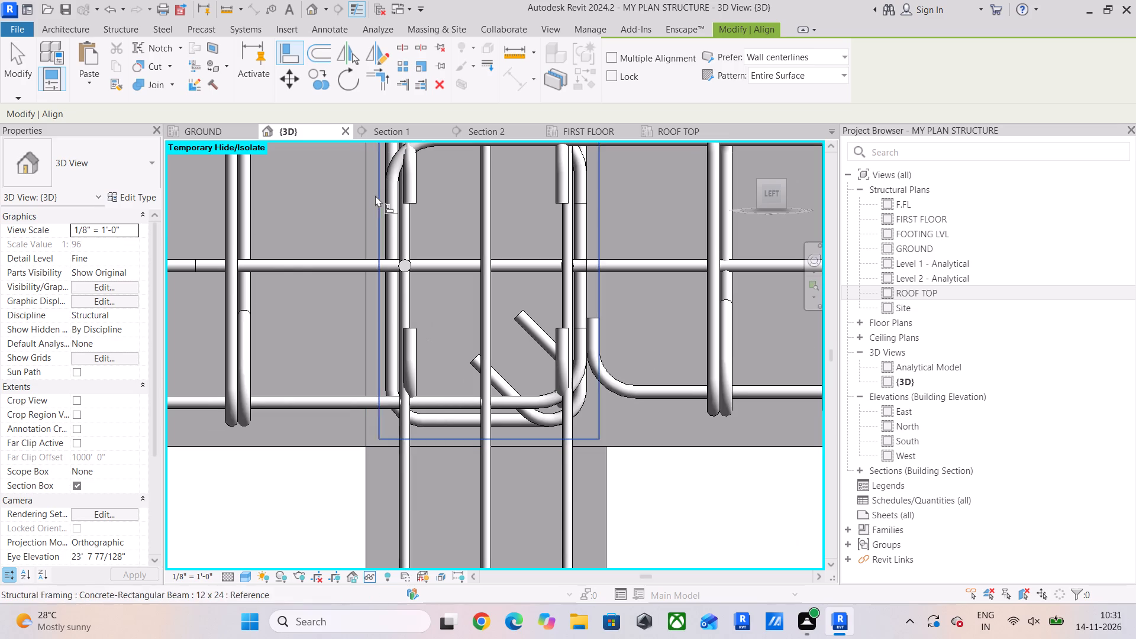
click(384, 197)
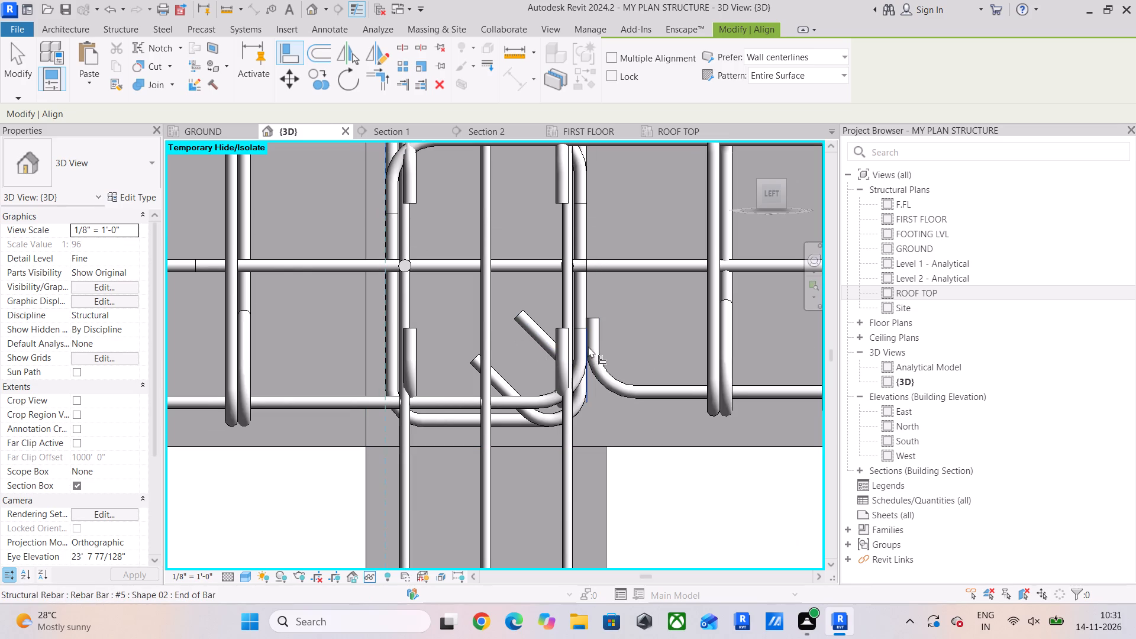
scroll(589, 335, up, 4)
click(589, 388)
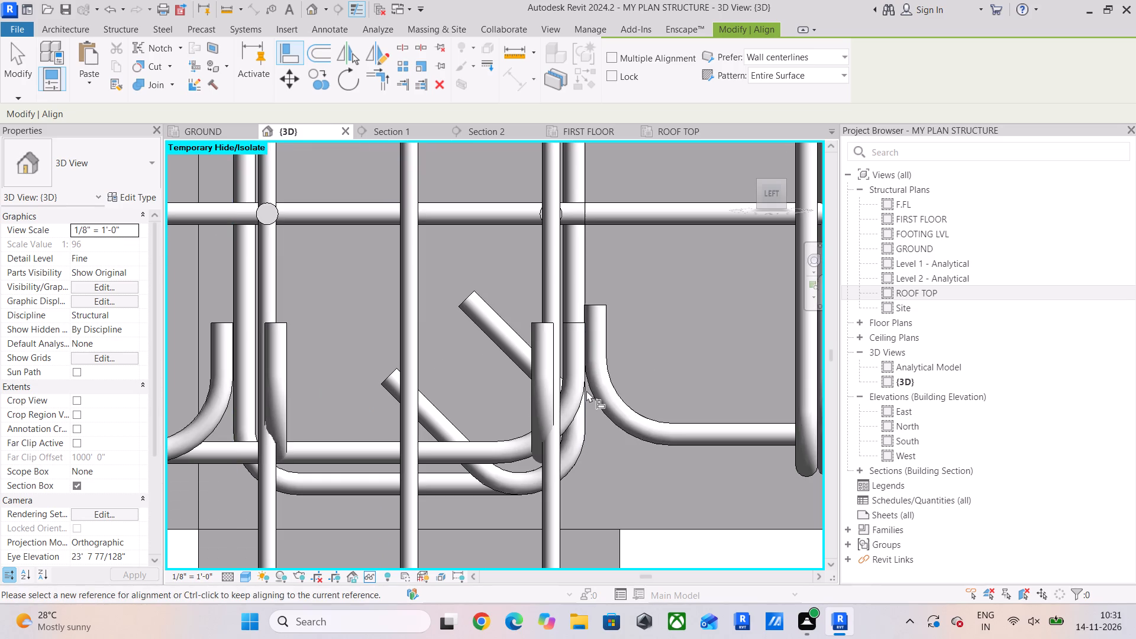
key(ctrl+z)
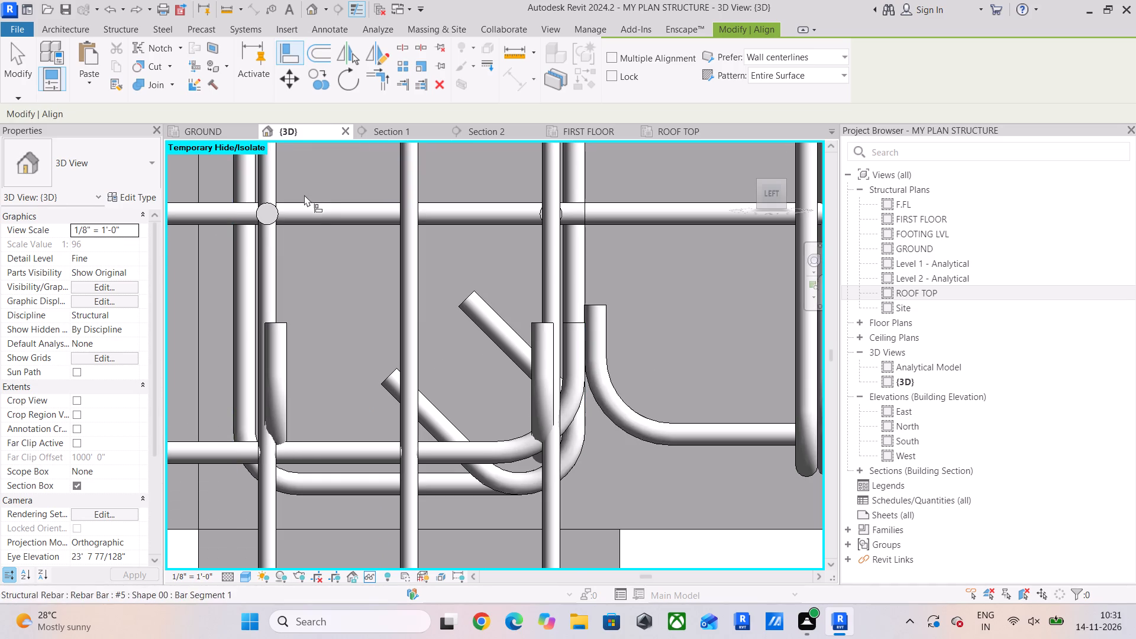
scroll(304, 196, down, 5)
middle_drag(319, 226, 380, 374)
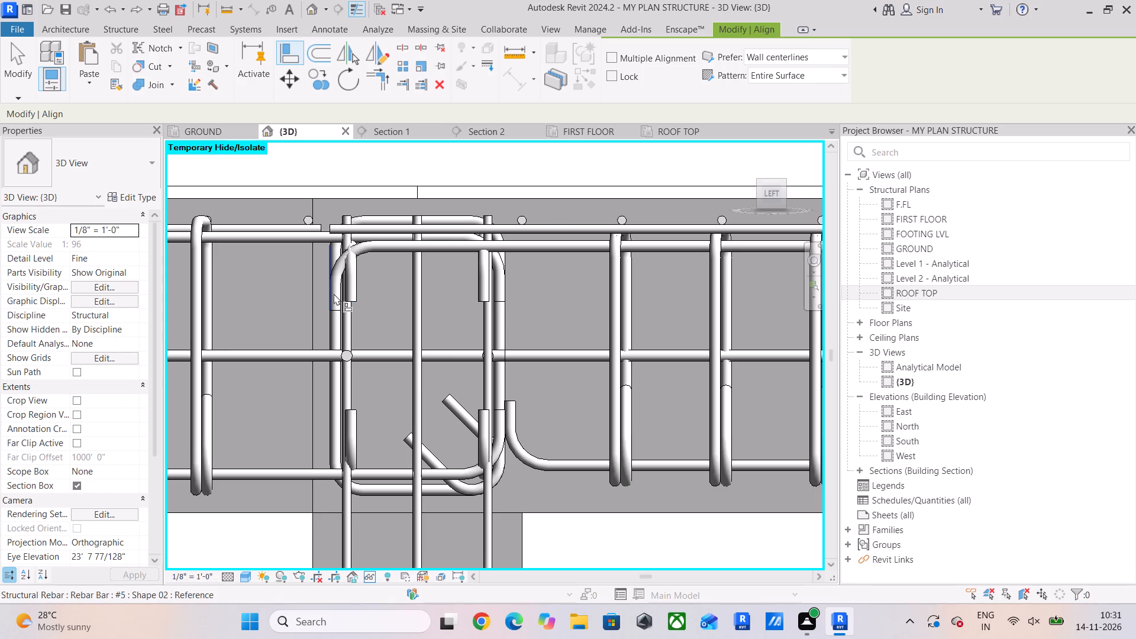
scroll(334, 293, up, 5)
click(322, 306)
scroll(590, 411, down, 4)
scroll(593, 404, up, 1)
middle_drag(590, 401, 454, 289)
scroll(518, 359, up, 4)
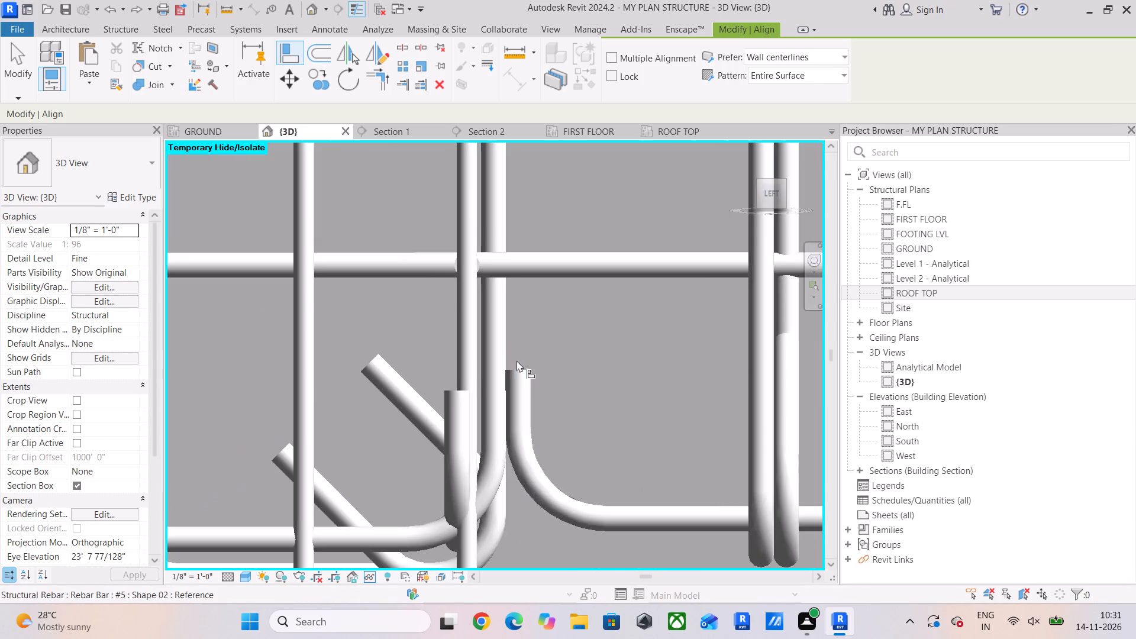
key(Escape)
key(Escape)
Pull the lower #5 bar's hooked end back from the grid 4 stirrup so it stands clear of the overlapping bars.
click(529, 427)
drag(509, 450, 556, 453)
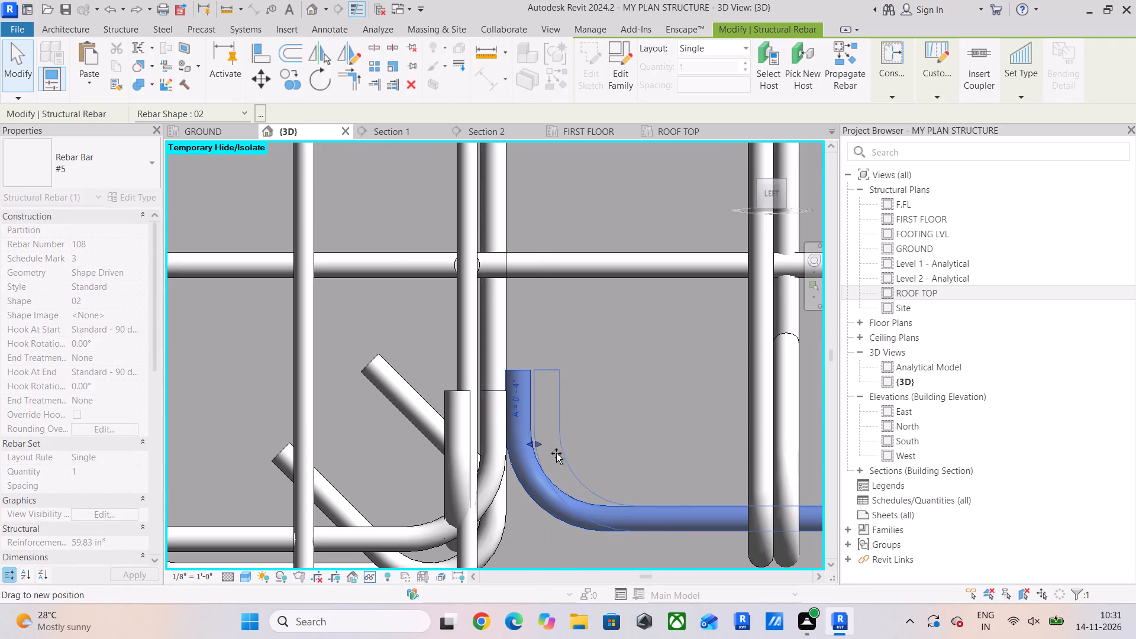
drag(556, 453, 582, 454)
click(561, 453)
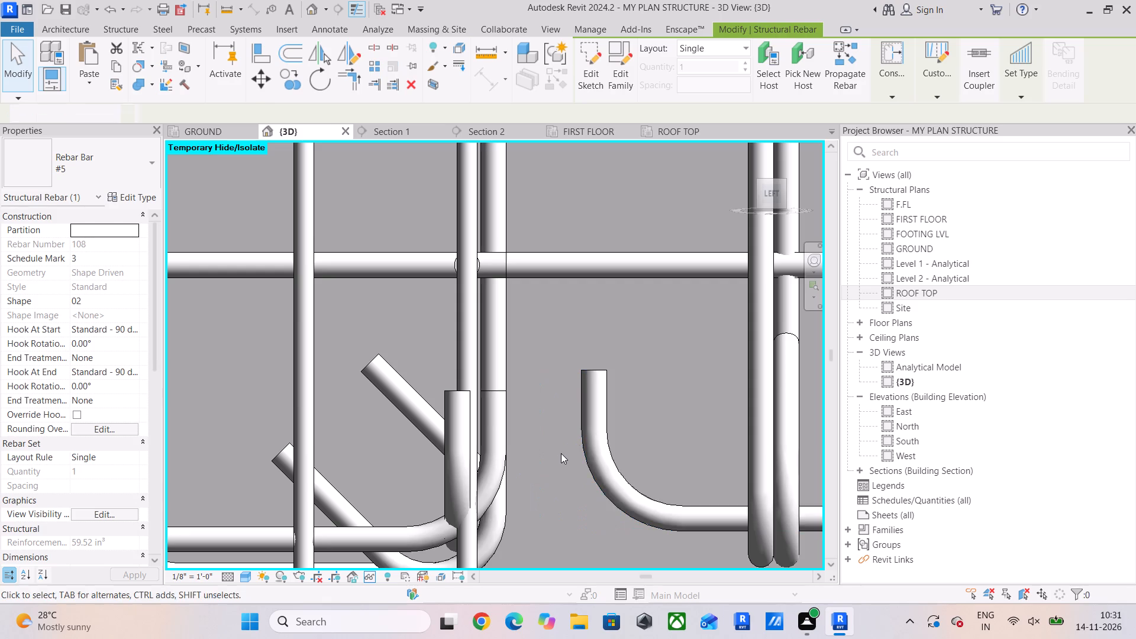
Examine the lower hooked #5 bar's end and the surrounding reinforcement at the grid 4 column in 3D.
scroll(551, 387, down, 6)
middle_drag(546, 374, 517, 333)
scroll(517, 333, down, 1)
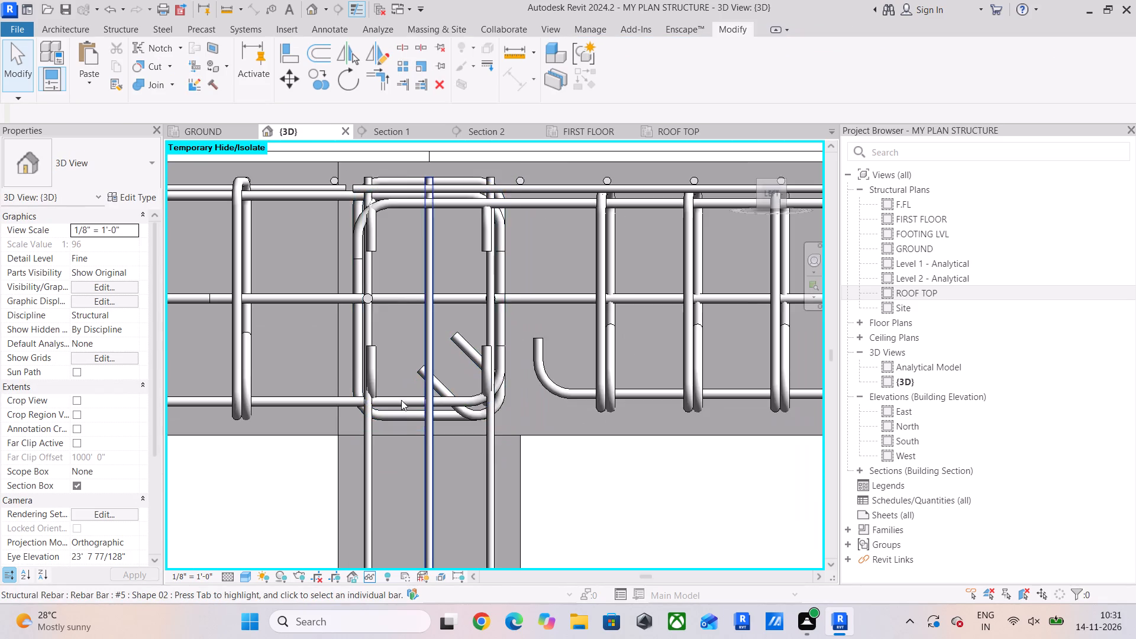
scroll(340, 373, up, 5)
scroll(422, 398, down, 5)
middle_drag(514, 409, 314, 404)
scroll(314, 404, up, 1)
scroll(417, 404, down, 2)
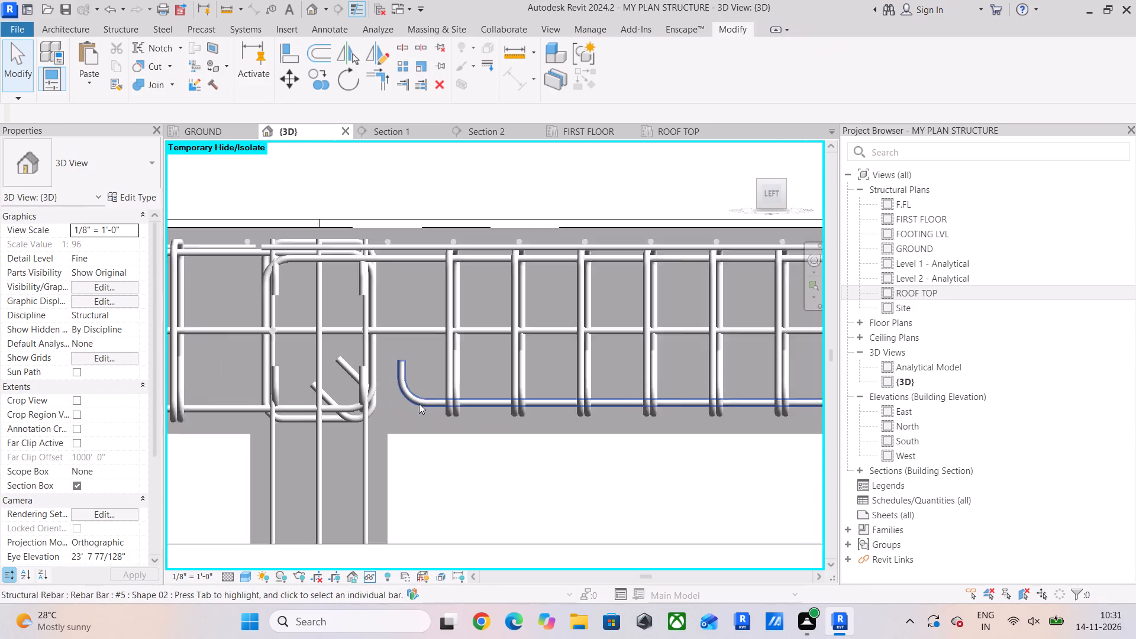
scroll(419, 404, down, 2)
shift+middle_drag(401, 410, 389, 428)
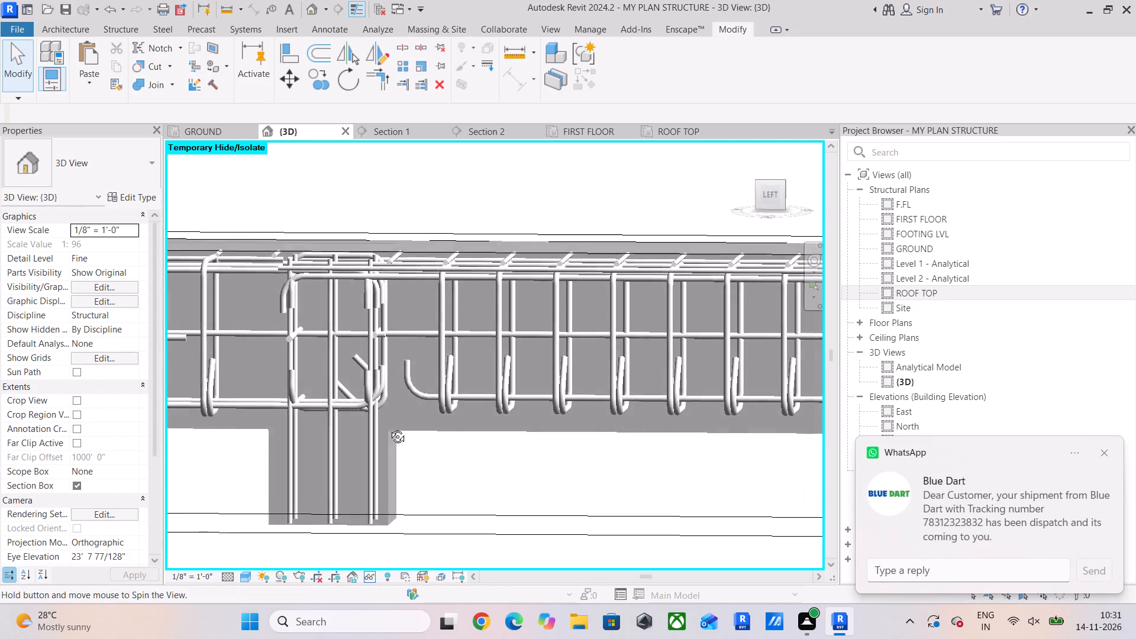
shift+middle_drag(389, 428, 413, 438)
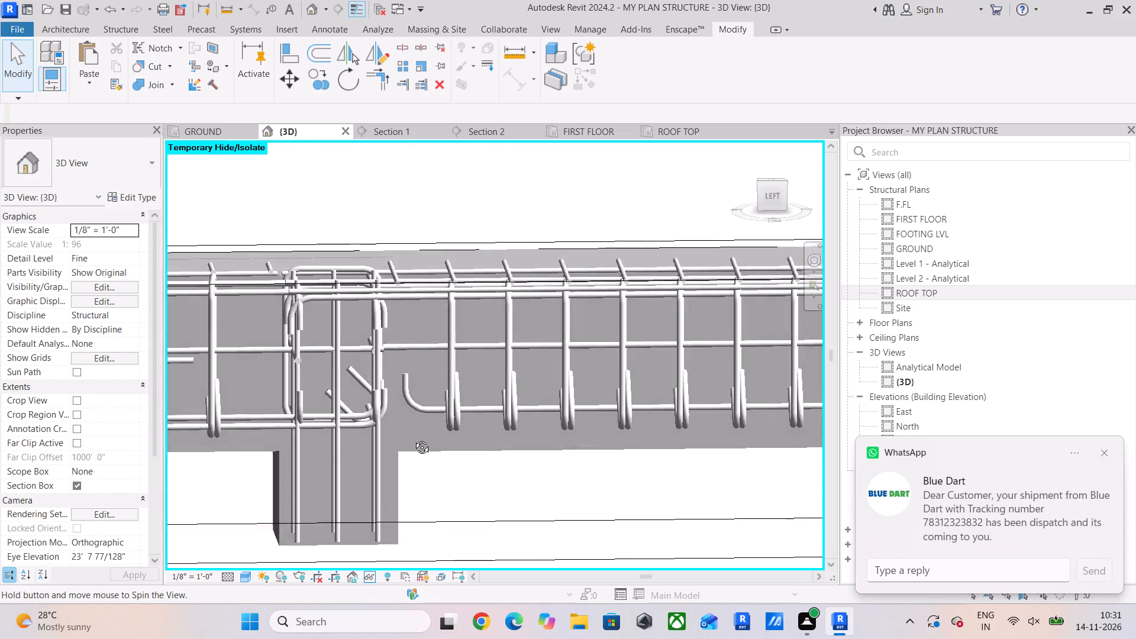
shift+middle_drag(413, 438, 414, 406)
Align the lower #5 bar's hooked end with the outer face of the #4 stirrup's far leg at the grid 4 column.
click(411, 396)
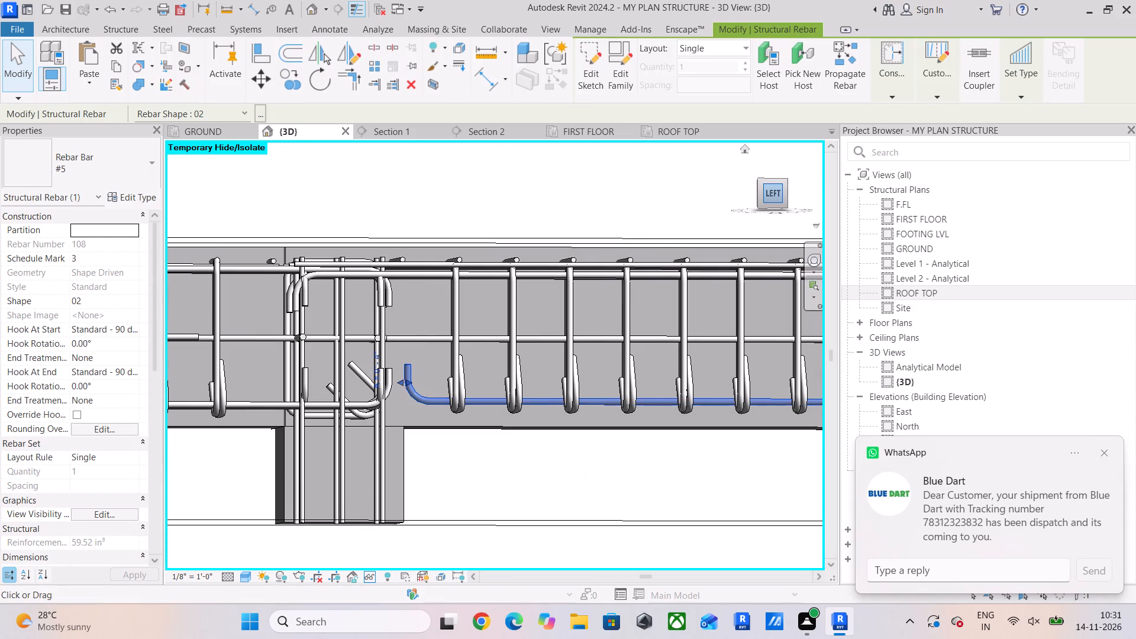
click(774, 197)
scroll(550, 315, up, 6)
middle_drag(336, 388, 705, 345)
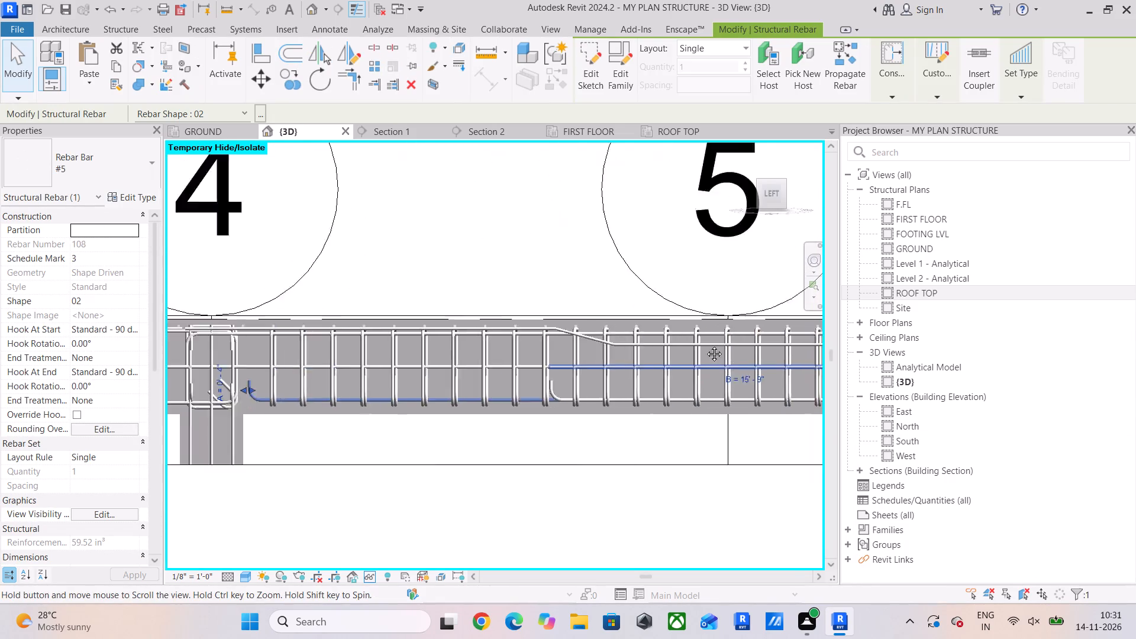
middle_drag(705, 345, 719, 336)
scroll(452, 364, up, 4)
middle_drag(411, 357, 753, 345)
scroll(506, 233, up, 4)
scroll(452, 306, up, 3)
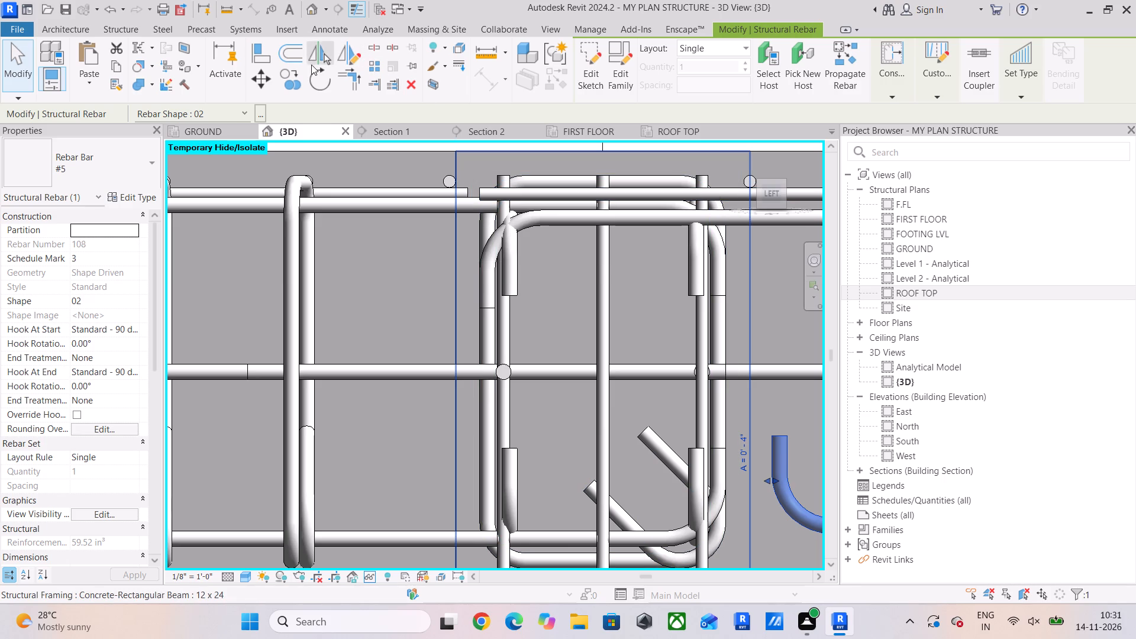
click(264, 62)
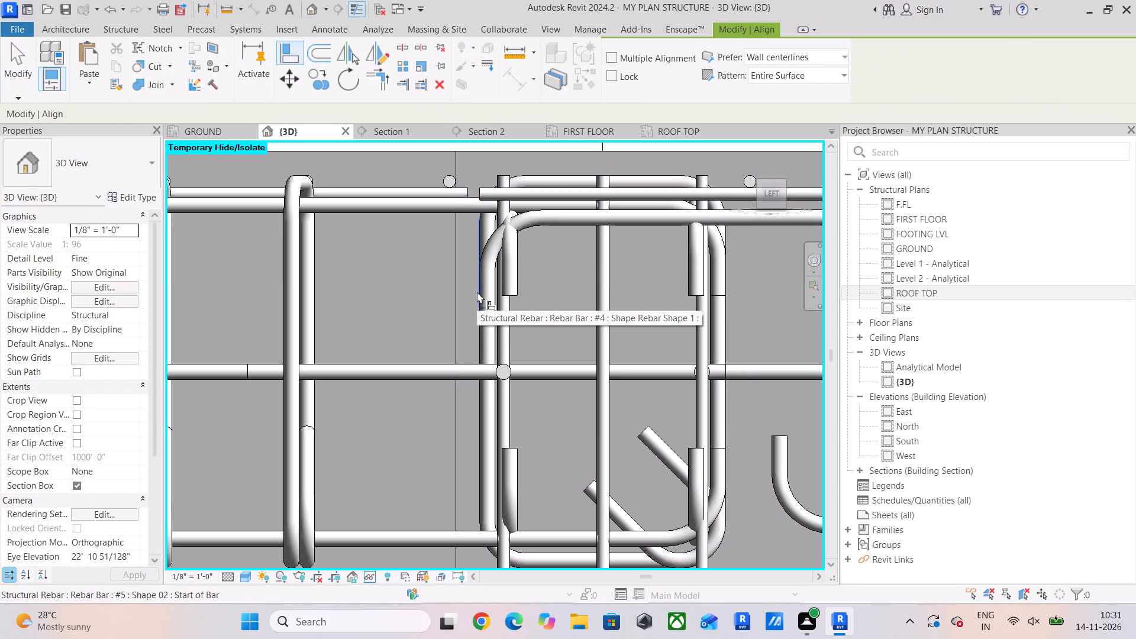
click(476, 293)
click(770, 467)
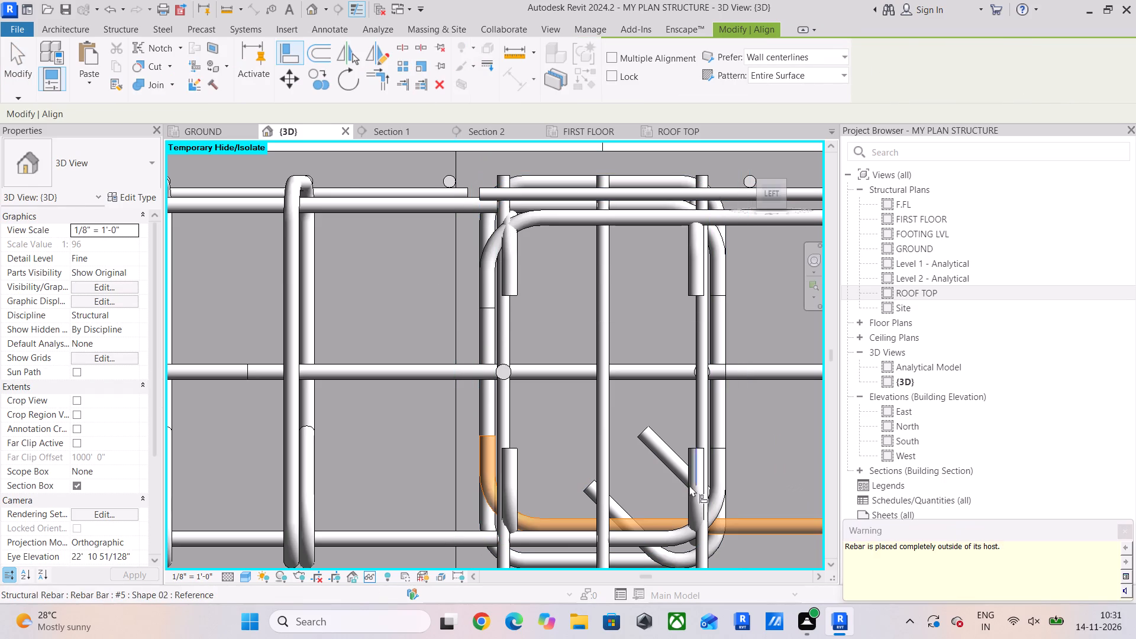
scroll(753, 488, down, 4)
middle_drag(753, 488, 595, 426)
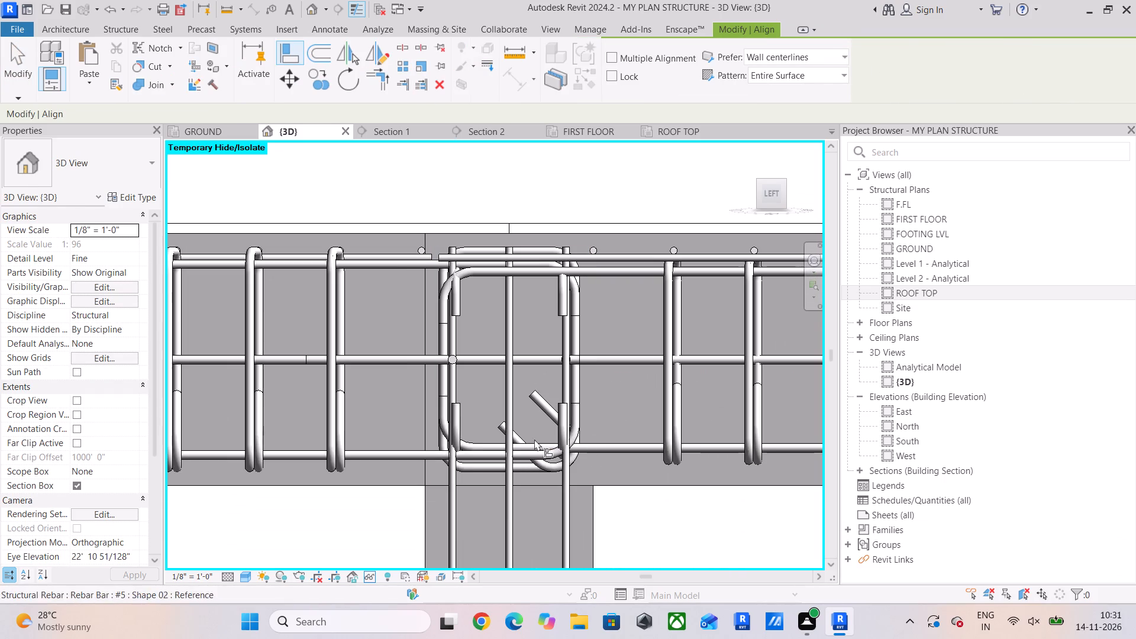
key(Escape)
Examine the aligned lower hooked #5 bar from the top and front, checking its position against the stirrups and hooks.
click(617, 446)
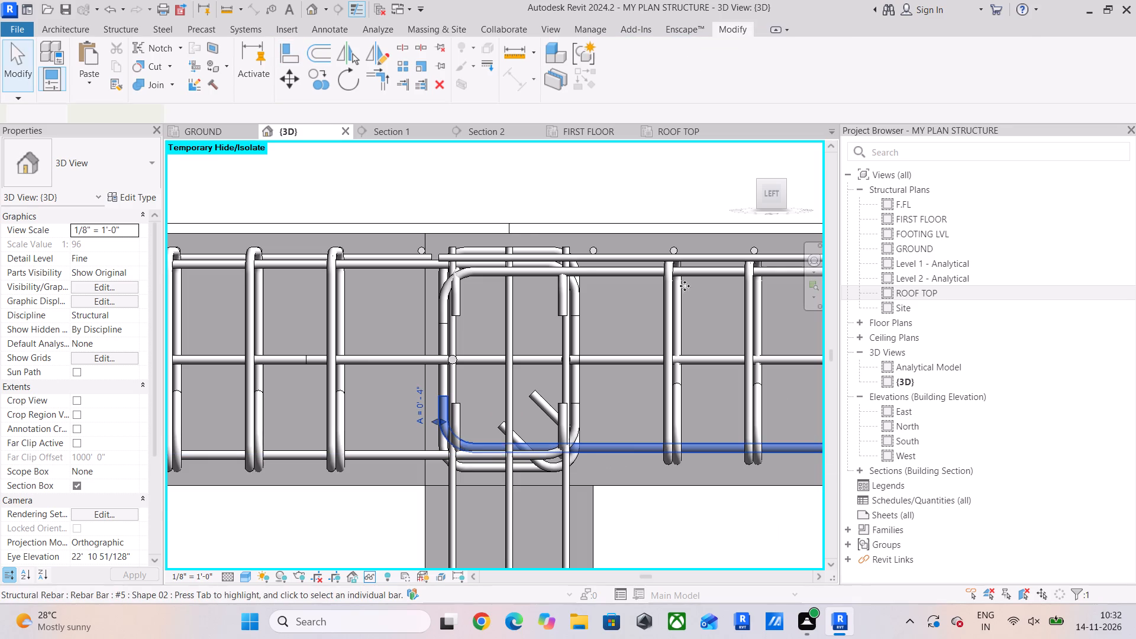
drag(777, 203, 772, 218)
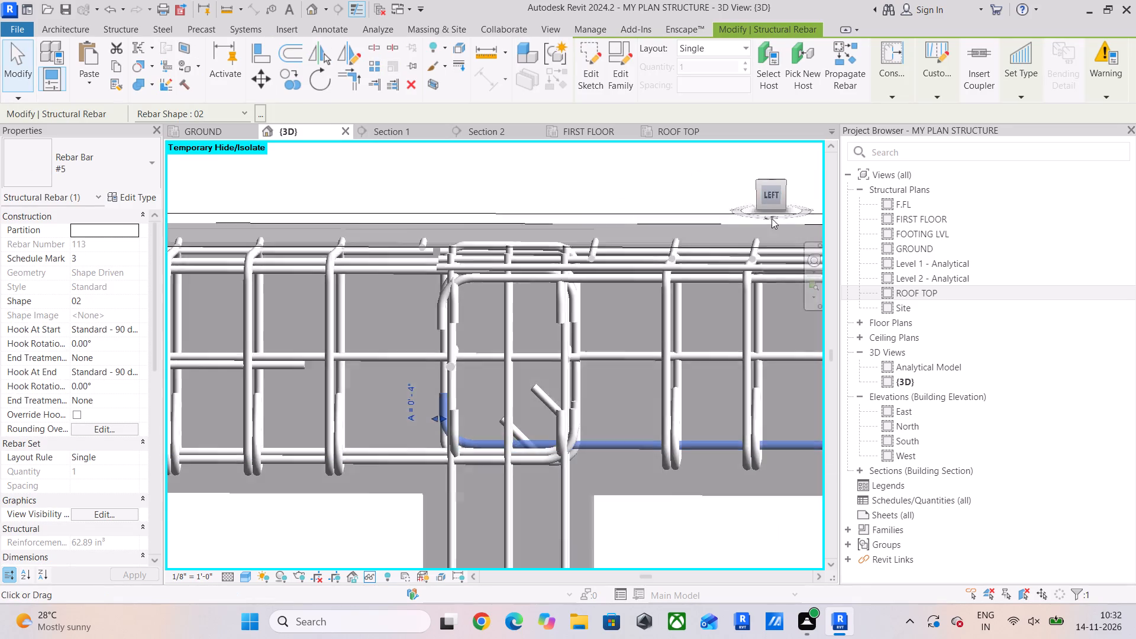
drag(772, 218, 770, 223)
click(776, 181)
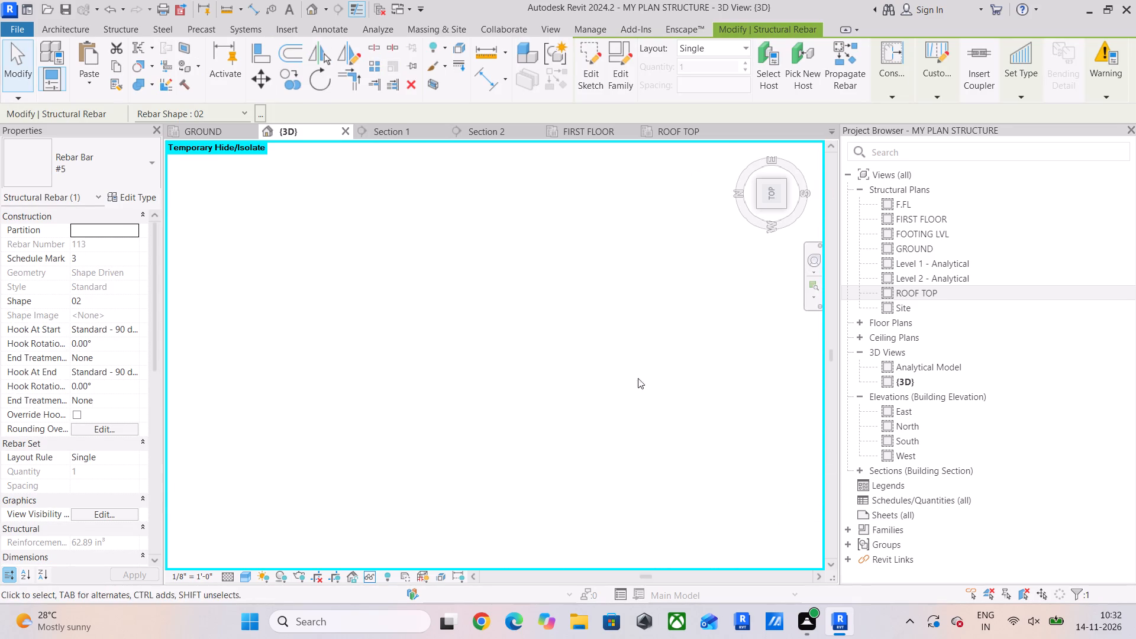
scroll(459, 367, up, 5)
middle_drag(459, 367, 728, 366)
scroll(411, 371, up, 4)
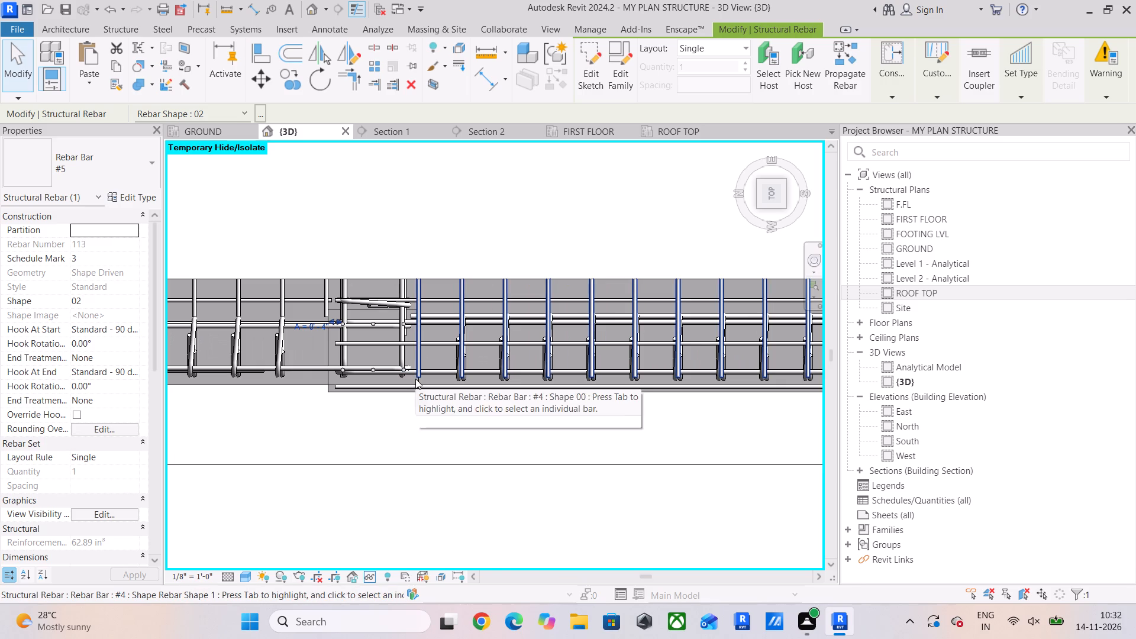
scroll(425, 392, down, 5)
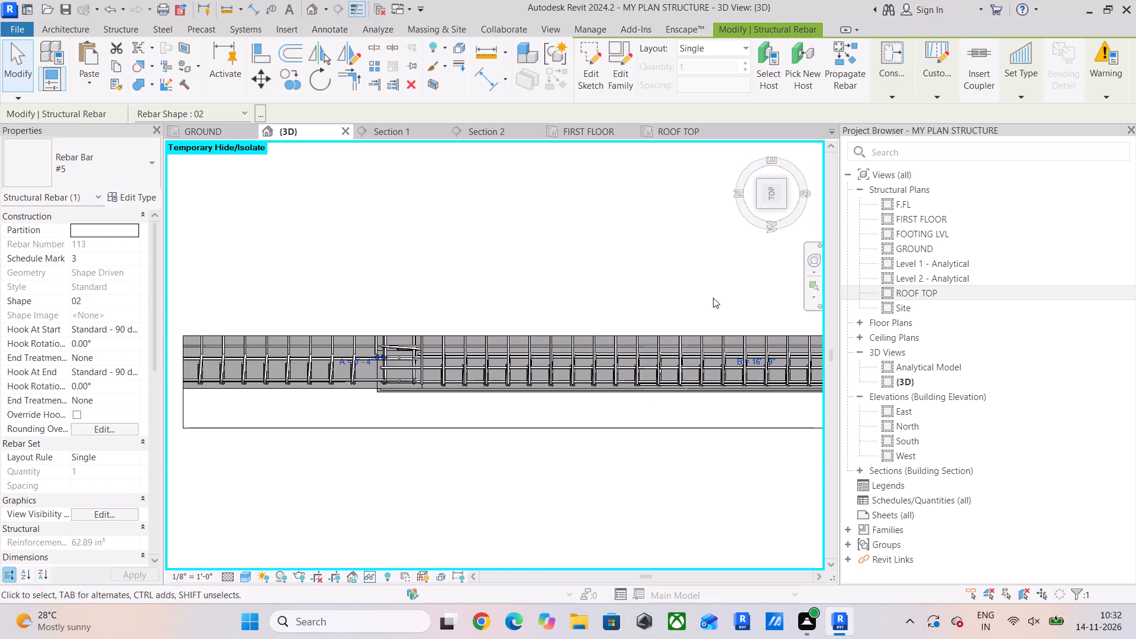
shift+middle_drag(707, 304, 519, 173)
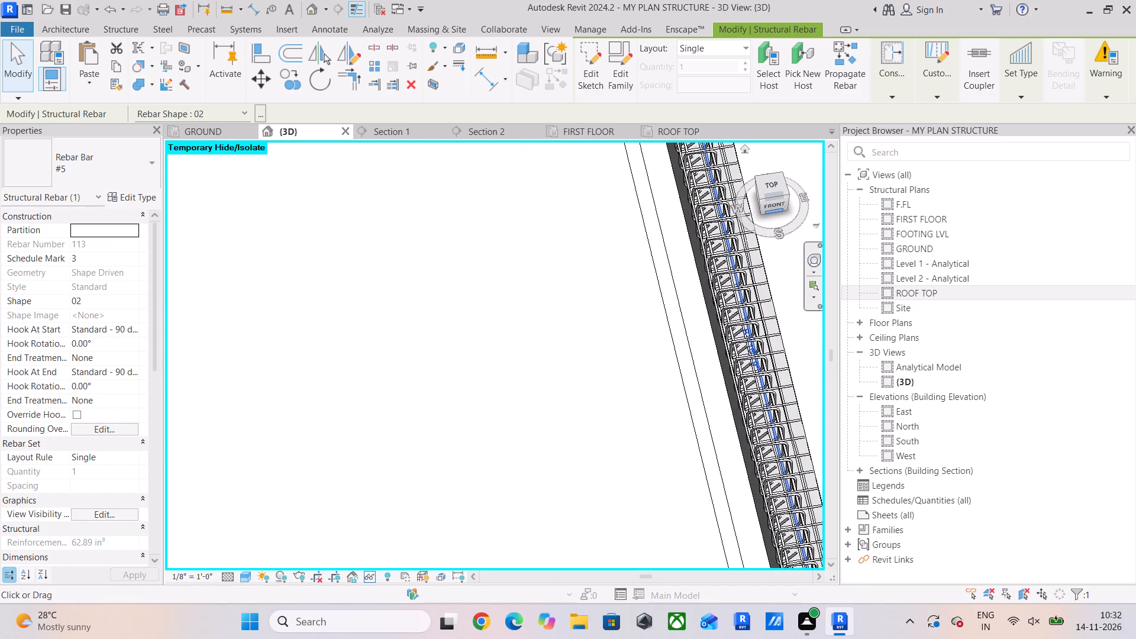
click(768, 207)
scroll(649, 363, up, 5)
scroll(492, 376, up, 5)
scroll(433, 351, up, 2)
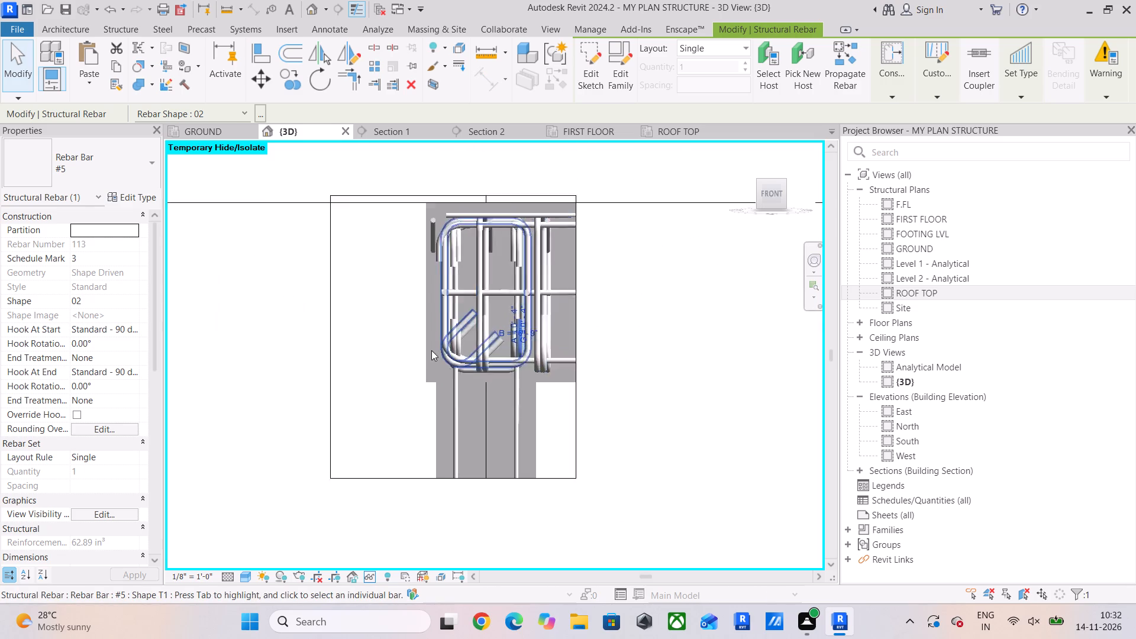
scroll(431, 350, up, 3)
middle_drag(429, 351, 405, 506)
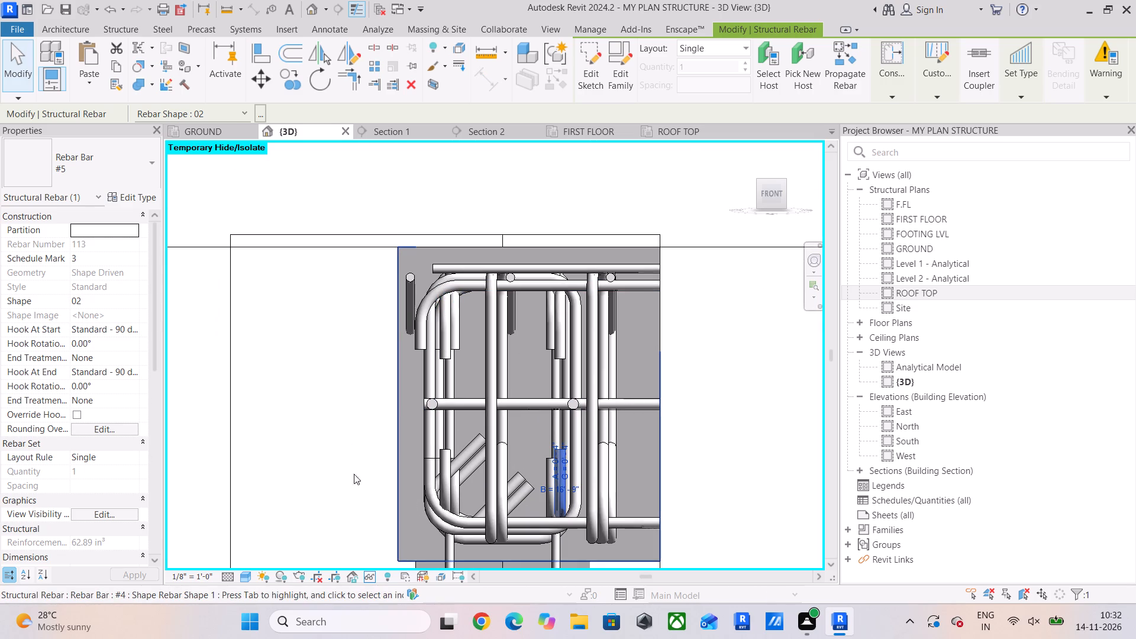
scroll(515, 463, up, 4)
middle_drag(525, 453, 534, 317)
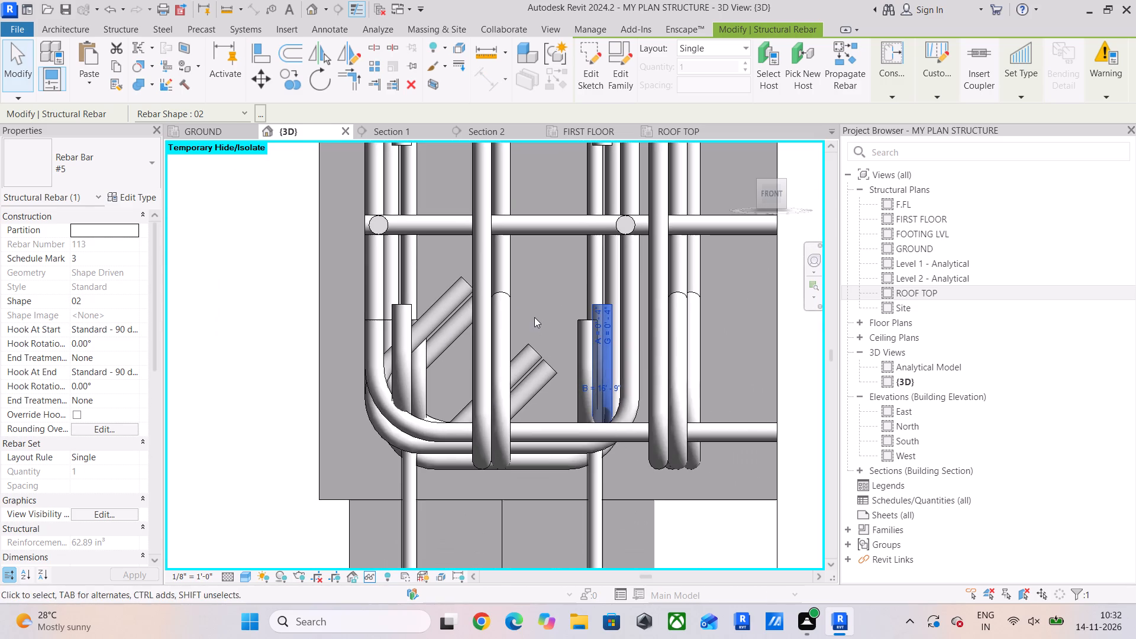
Delete the long hooked #5 bar that overlaps a short hooked bar at the bottom of the beam's grid 7 end.
shift+middle_drag(494, 385, 507, 396)
middle_drag(512, 404, 327, 267)
scroll(441, 380, down, 3)
shift+middle_drag(515, 385, 441, 400)
middle_drag(376, 396, 573, 421)
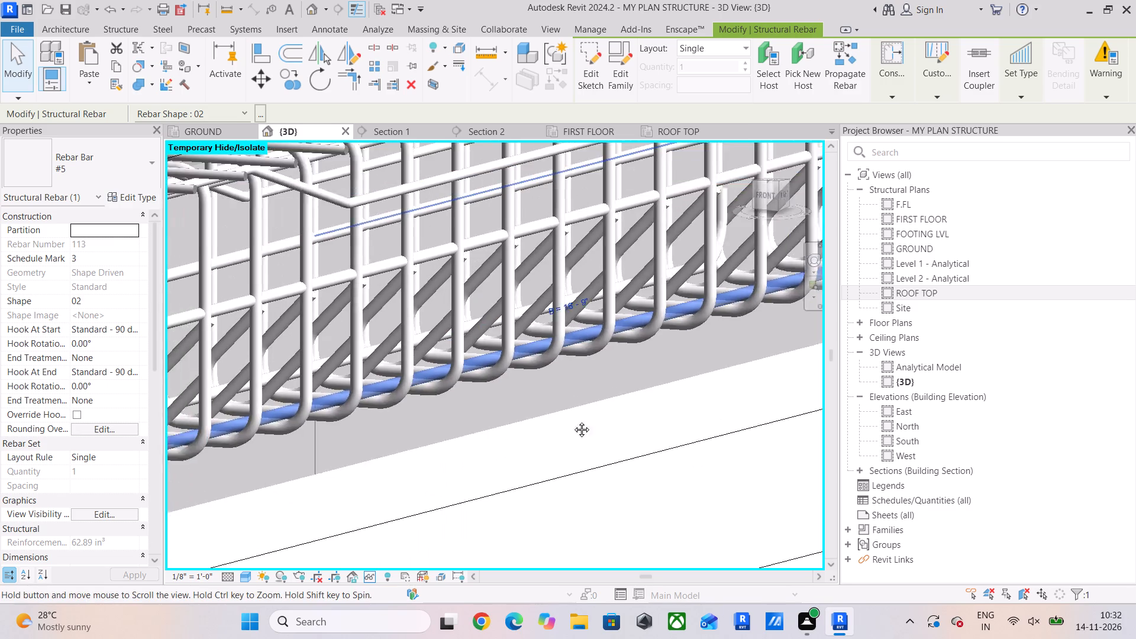
middle_drag(573, 421, 603, 421)
scroll(514, 424, down, 4)
middle_drag(514, 425, 727, 426)
scroll(277, 506, up, 4)
middle_drag(276, 506, 355, 508)
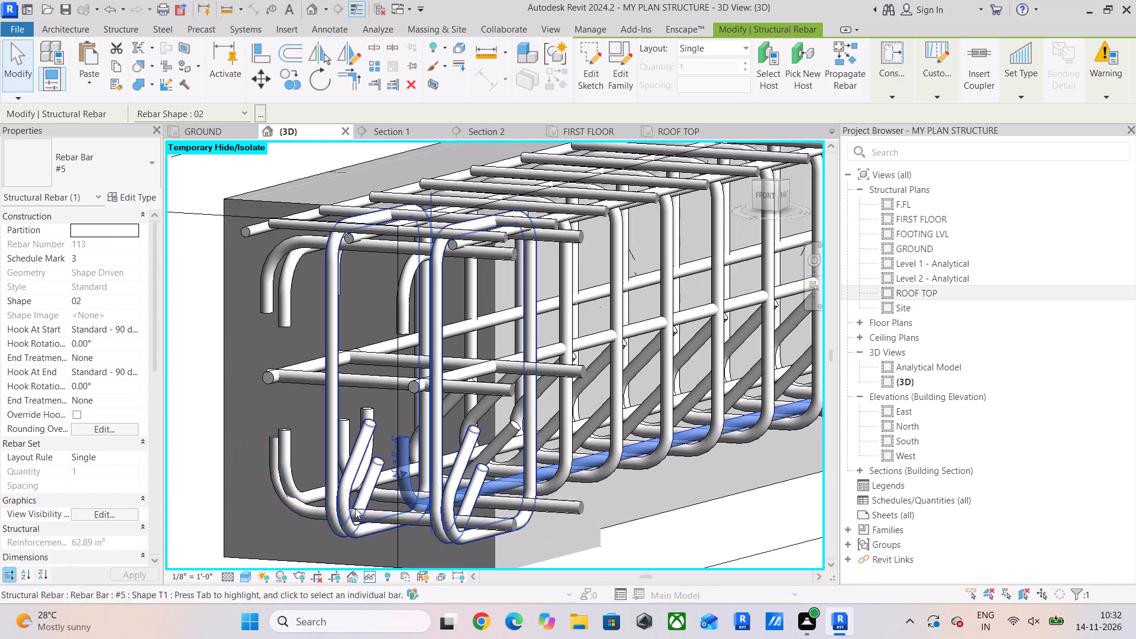
scroll(244, 450, up, 5)
middle_drag(235, 438, 228, 347)
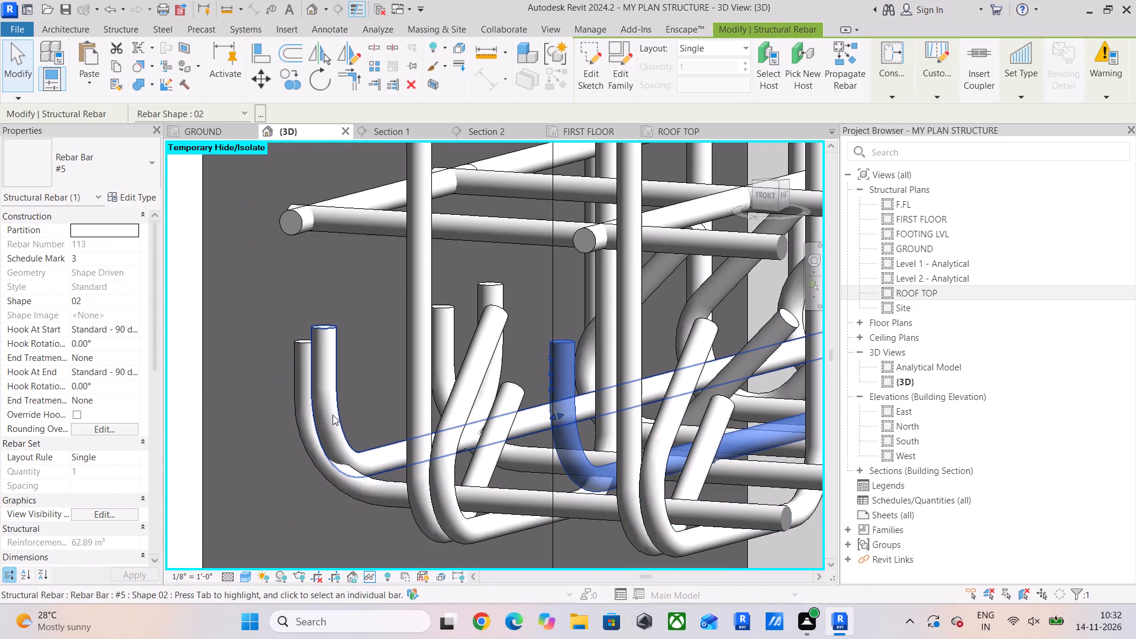
click(337, 412)
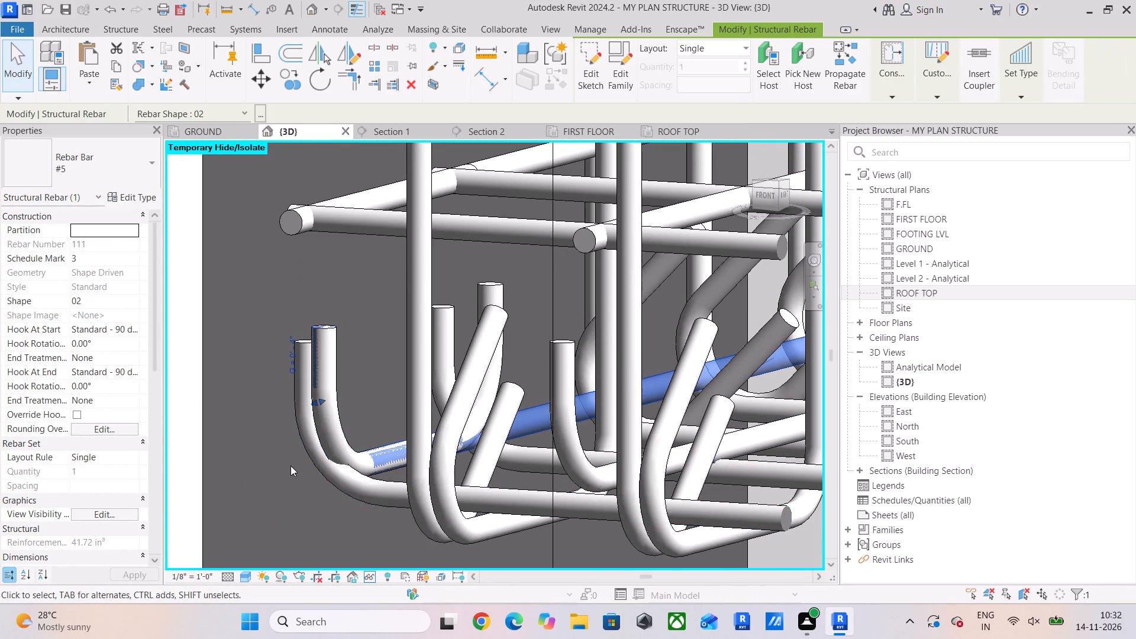
key(Delete)
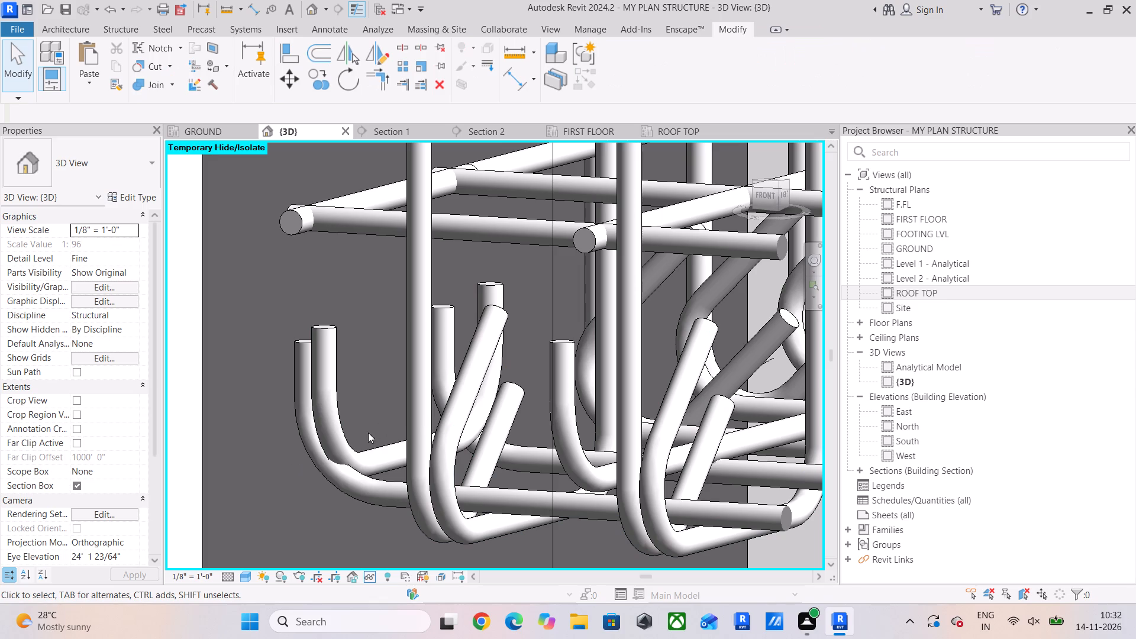
Align the short lower #5 bar's hooked start at grid 7 with the outer face of the lower hooked bar end at grid 4.
click(369, 451)
scroll(369, 451, down, 6)
shift+middle_drag(396, 488, 415, 493)
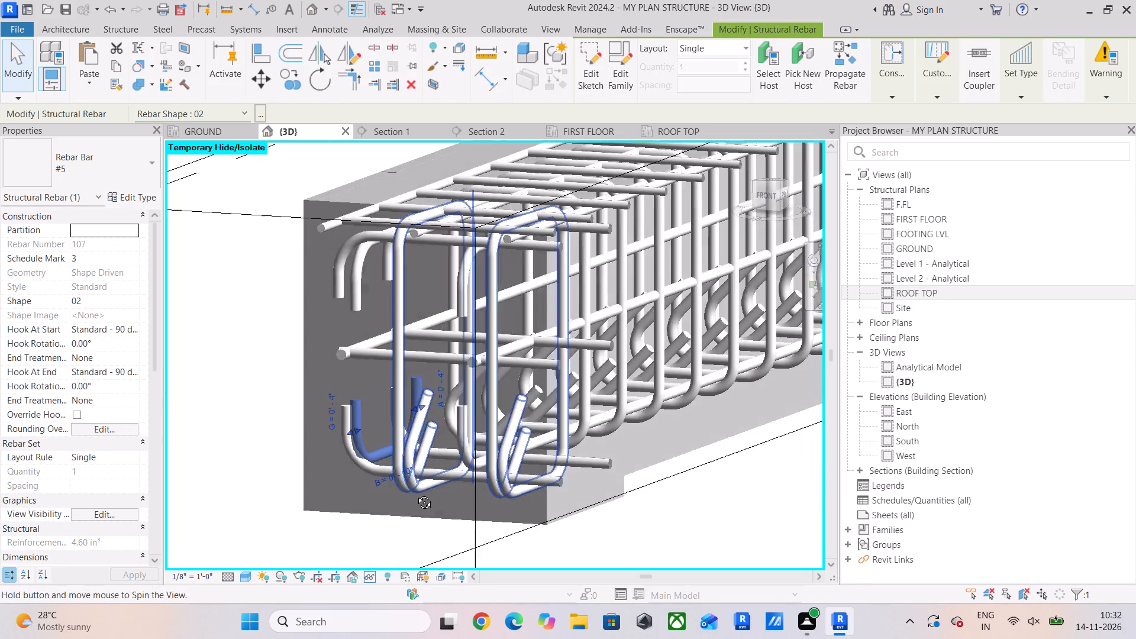
shift+middle_drag(415, 493, 675, 495)
click(774, 196)
scroll(627, 458, down, 4)
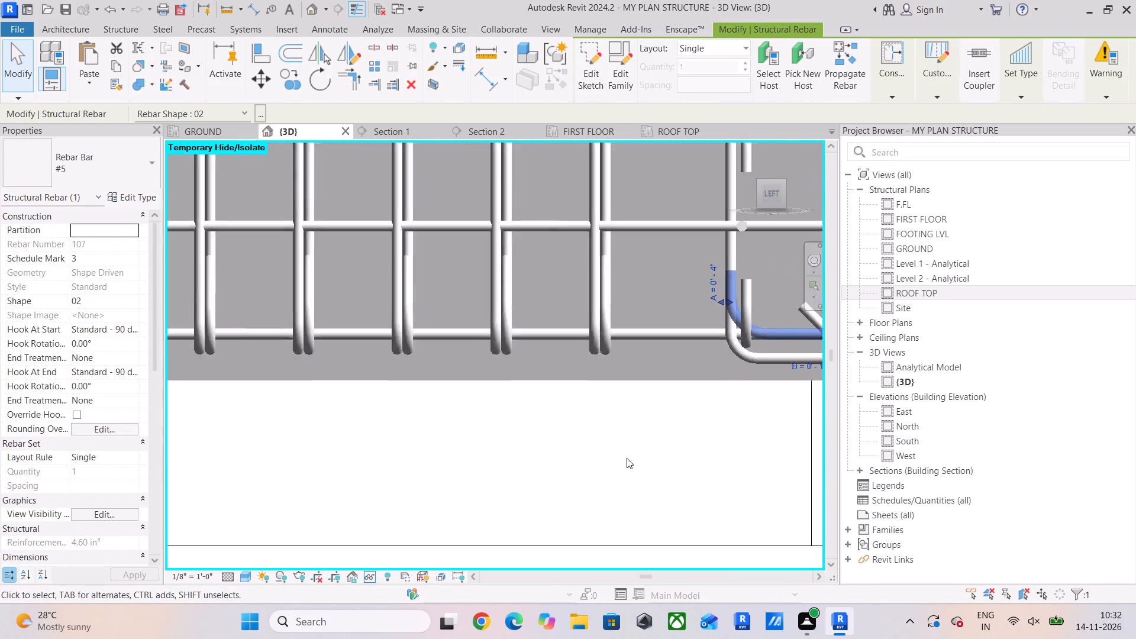
scroll(627, 458, down, 12)
middle_drag(520, 473, 766, 459)
scroll(569, 464, down, 5)
middle_drag(518, 466, 582, 466)
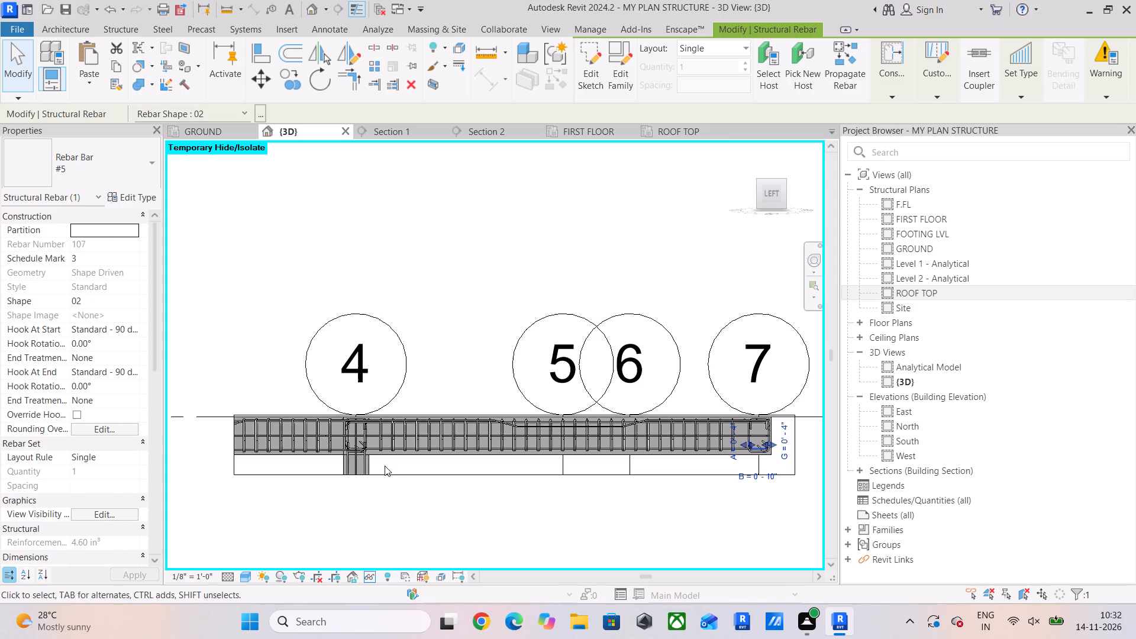
scroll(359, 465, up, 11)
scroll(339, 345, up, 10)
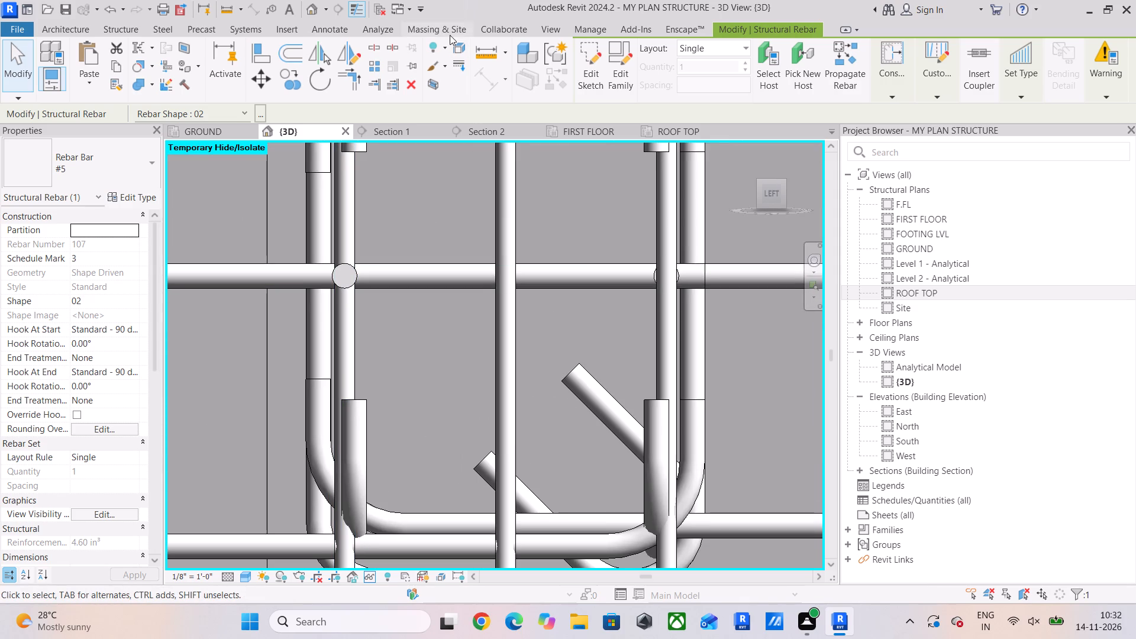
click(265, 57)
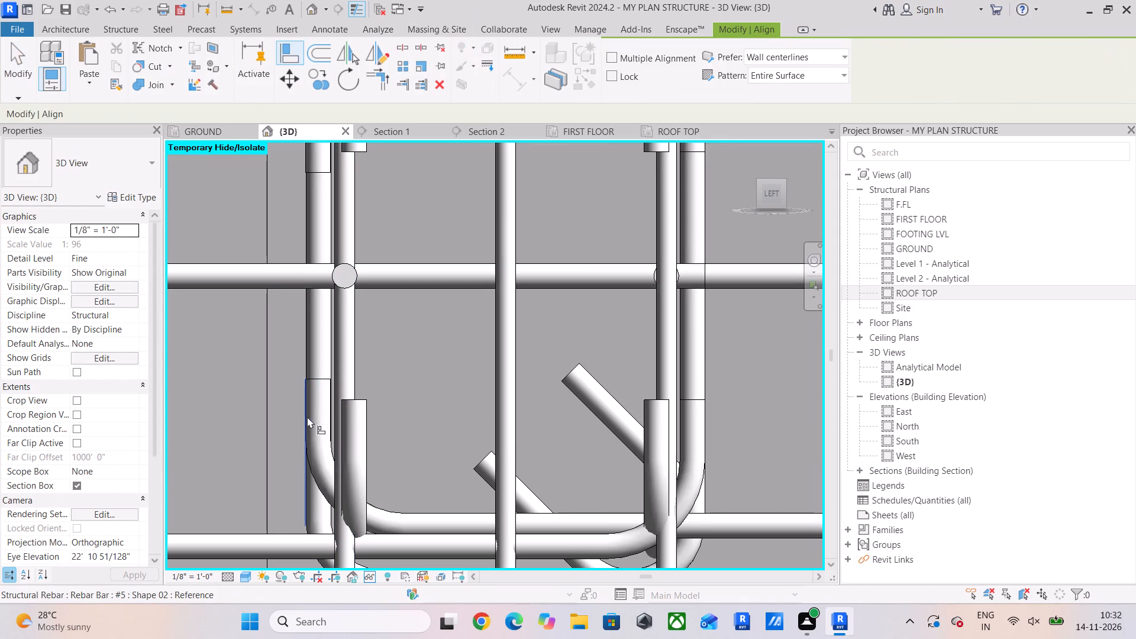
click(301, 419)
scroll(321, 422, down, 2)
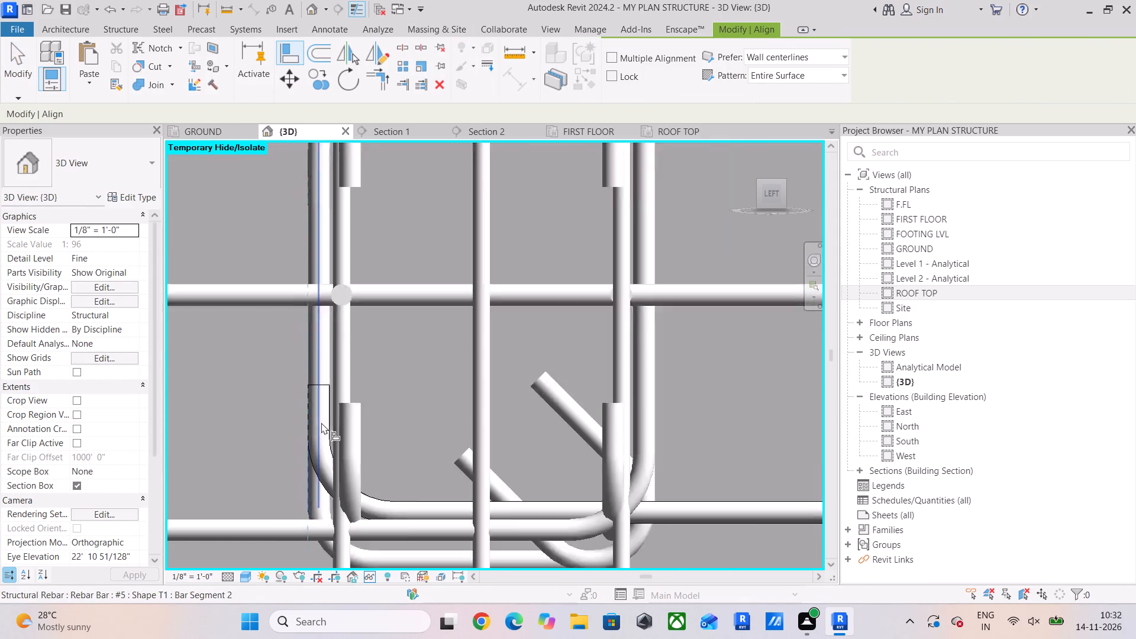
scroll(321, 422, down, 9)
middle_drag(516, 418, 260, 424)
middle_drag(444, 430, 286, 430)
scroll(385, 417, down, 7)
middle_drag(570, 427, 244, 440)
scroll(482, 442, up, 11)
scroll(598, 428, up, 2)
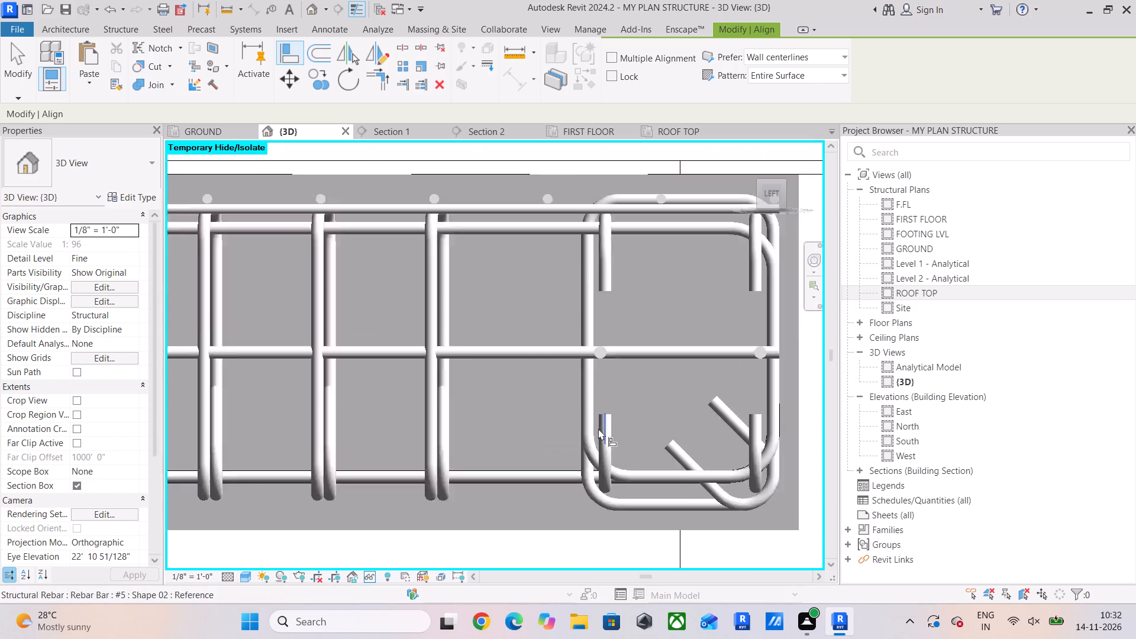
scroll(598, 428, up, 3)
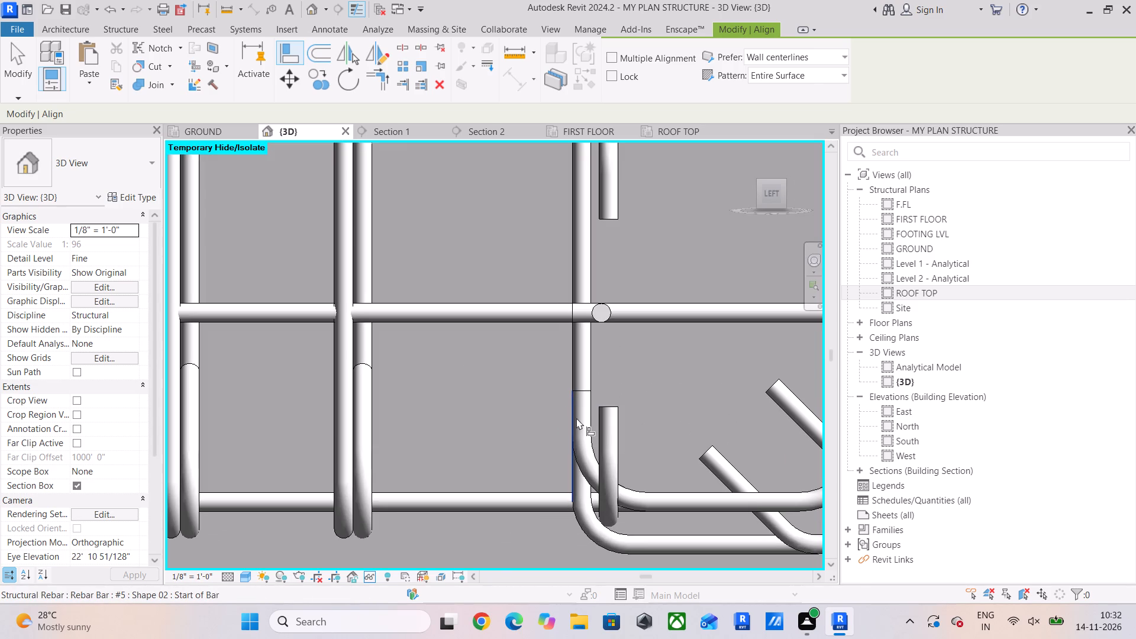
click(577, 425)
Check the hooked end of the lengthened lower #5 bar at the grid 4 column.
scroll(421, 440, down, 9)
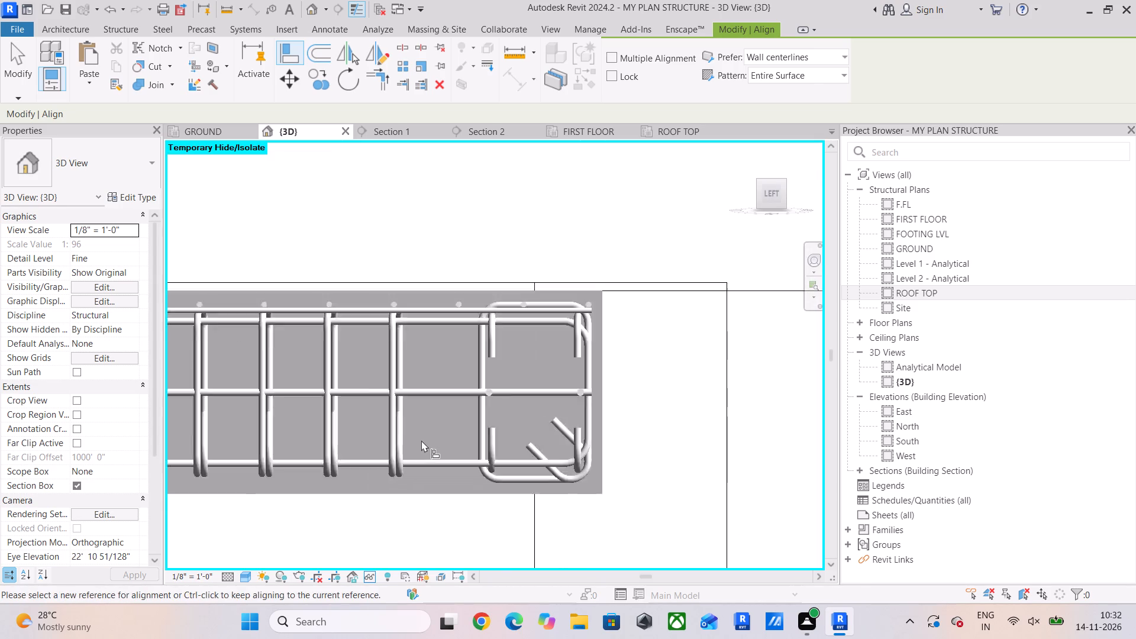
scroll(421, 440, down, 4)
scroll(420, 441, up, 1)
middle_drag(420, 441, 759, 434)
scroll(383, 450, down, 6)
middle_drag(368, 450, 745, 444)
scroll(406, 448, up, 7)
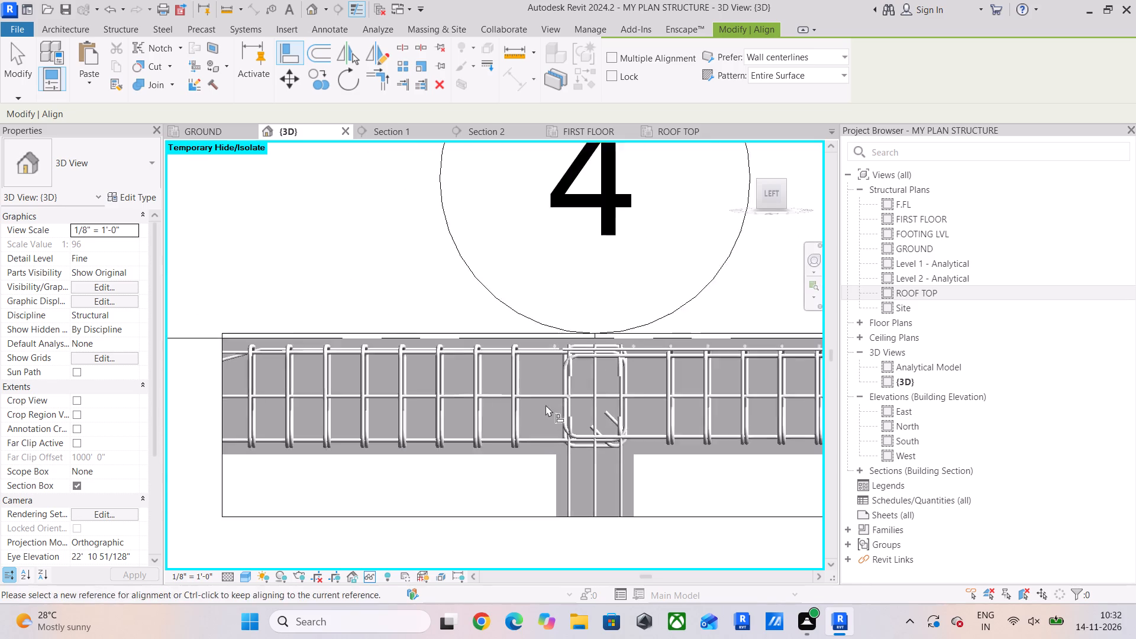
scroll(546, 405, up, 5)
middle_drag(588, 418, 471, 443)
scroll(394, 407, up, 4)
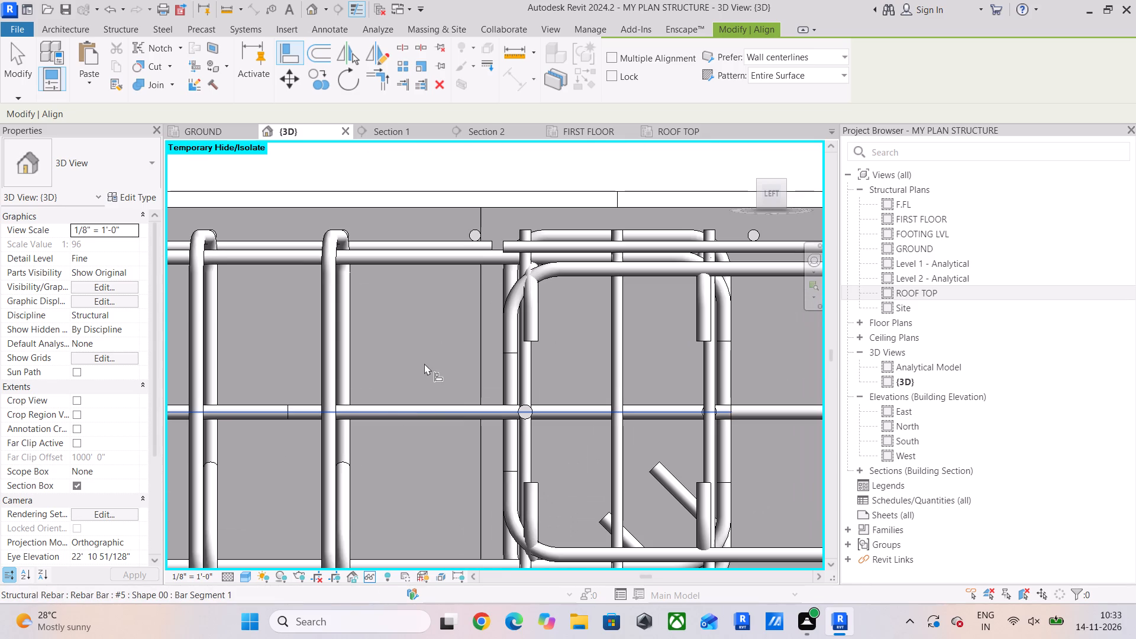
key(Escape)
key(Escape)
key(Escape)
Inspect the reinforcement beside the grid 4 column, selecting the straight mid-height #5 bar that runs toward grid 7.
scroll(538, 390, down, 4)
middle_drag(686, 422, 475, 375)
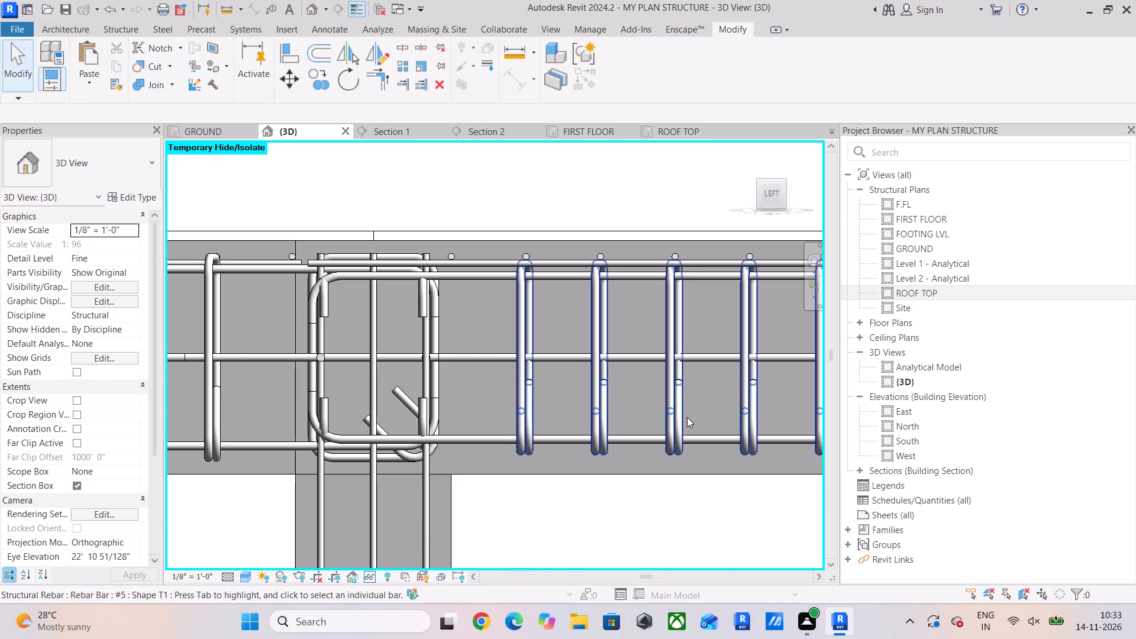
shift+middle_drag(687, 417, 647, 454)
middle_drag(650, 439, 619, 535)
scroll(618, 469, up, 5)
click(605, 178)
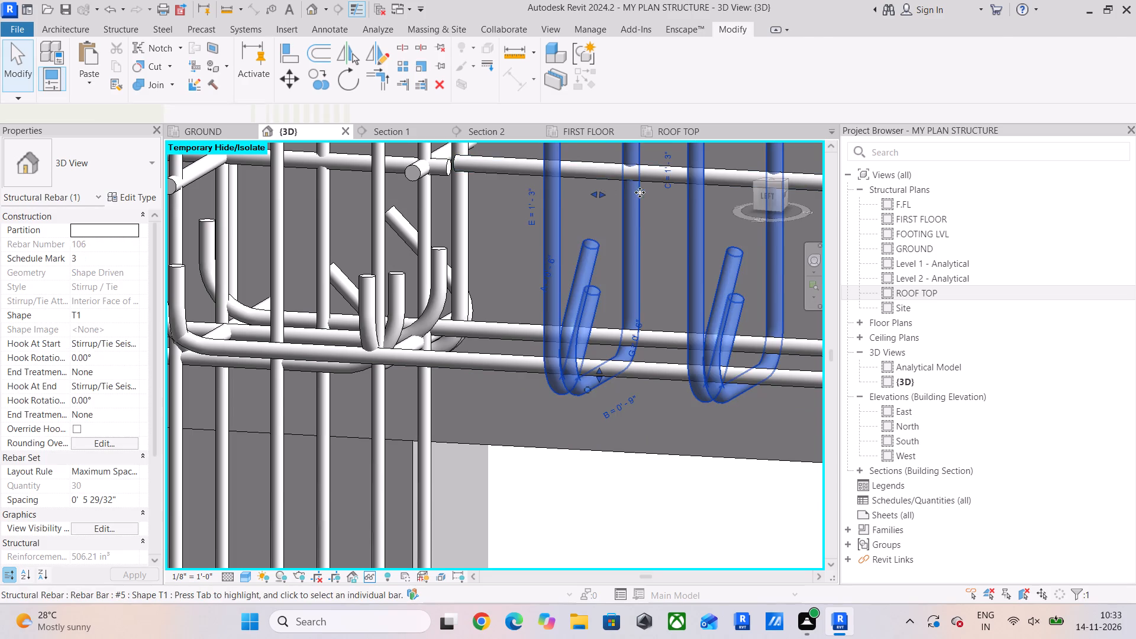
scroll(640, 192, down, 1)
middle_drag(642, 202, 615, 400)
click(637, 373)
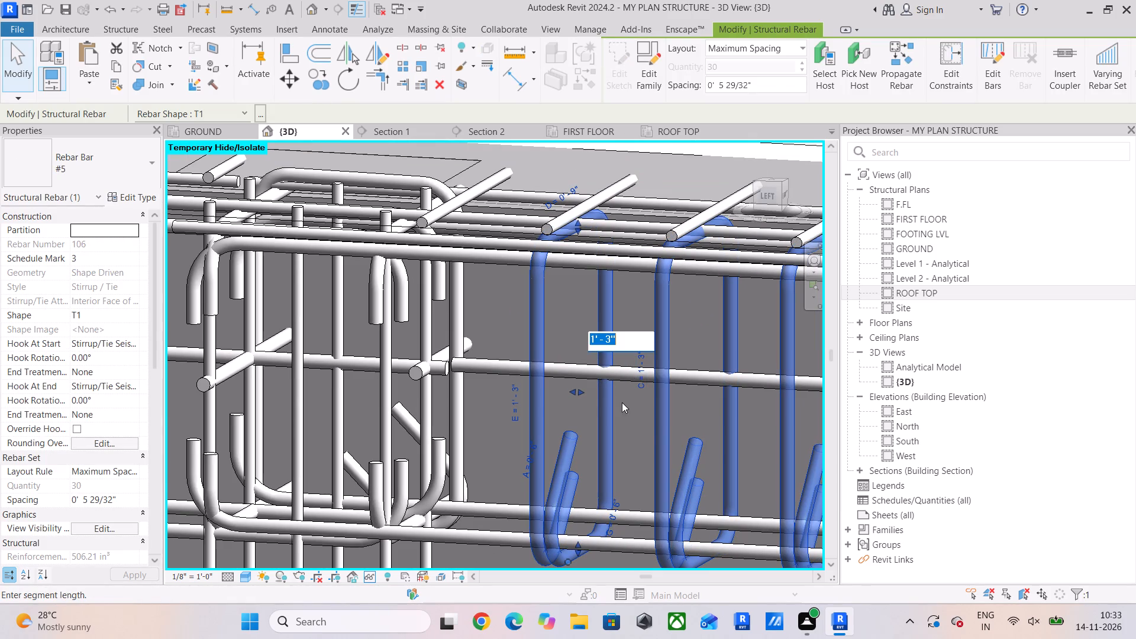
click(626, 433)
click(718, 382)
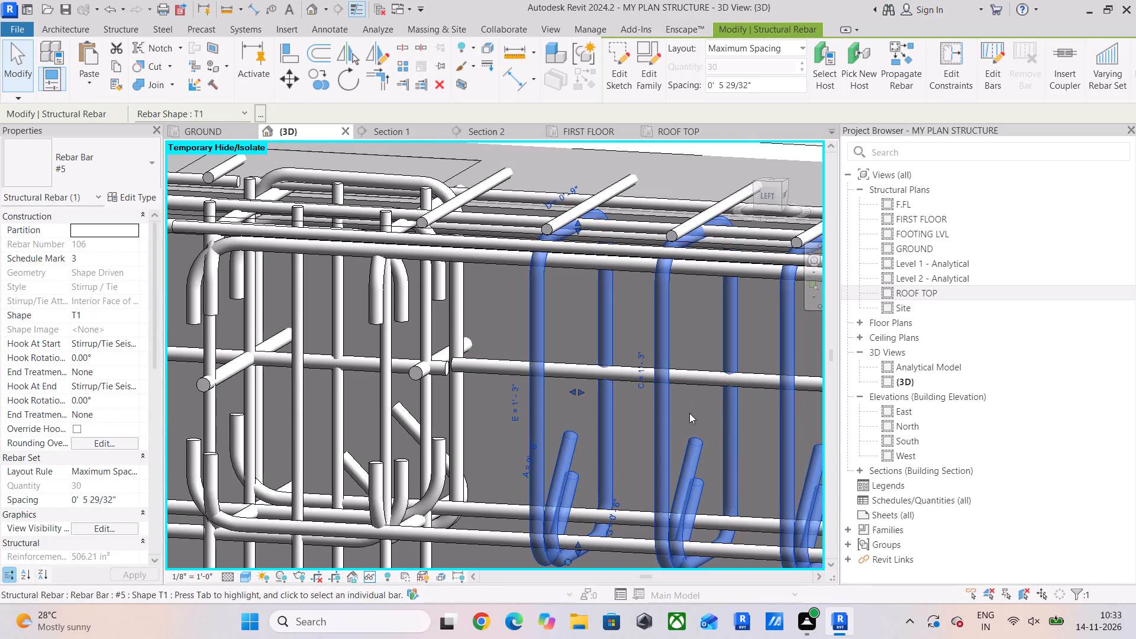
click(690, 411)
click(693, 380)
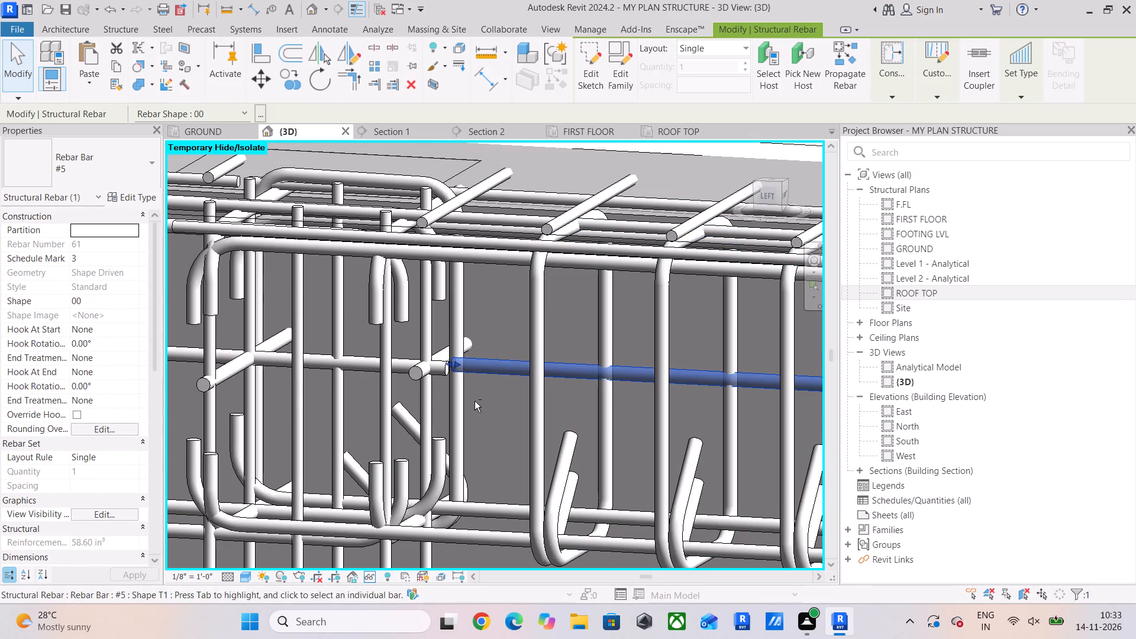
shift+middle_drag(474, 401, 446, 418)
scroll(535, 351, down, 9)
middle_drag(645, 364, 558, 396)
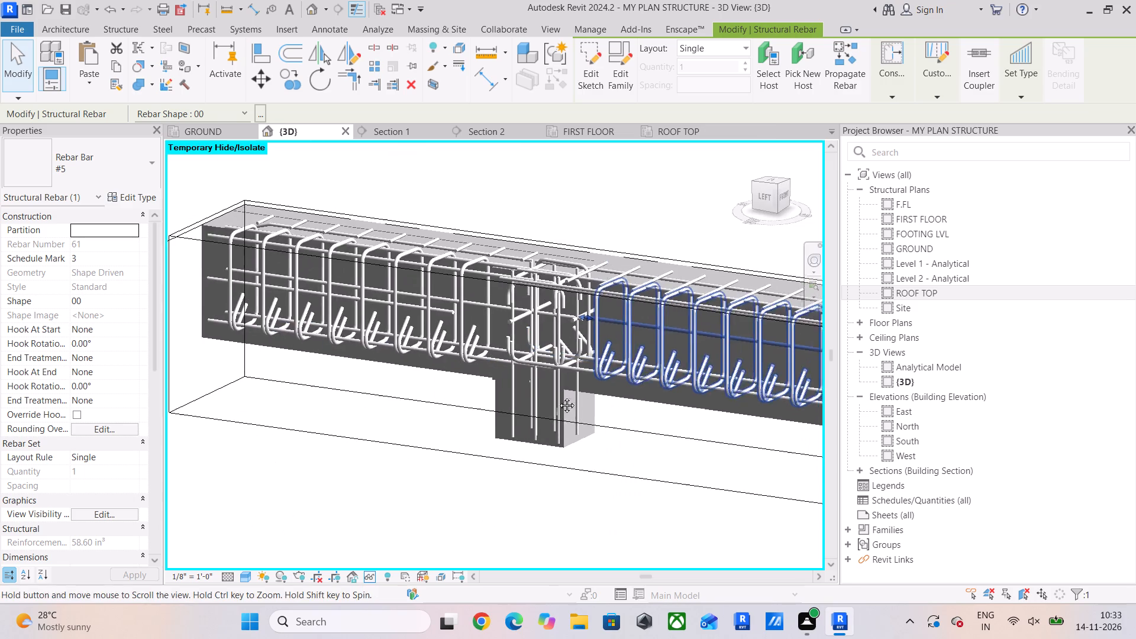
middle_drag(558, 396, 419, 428)
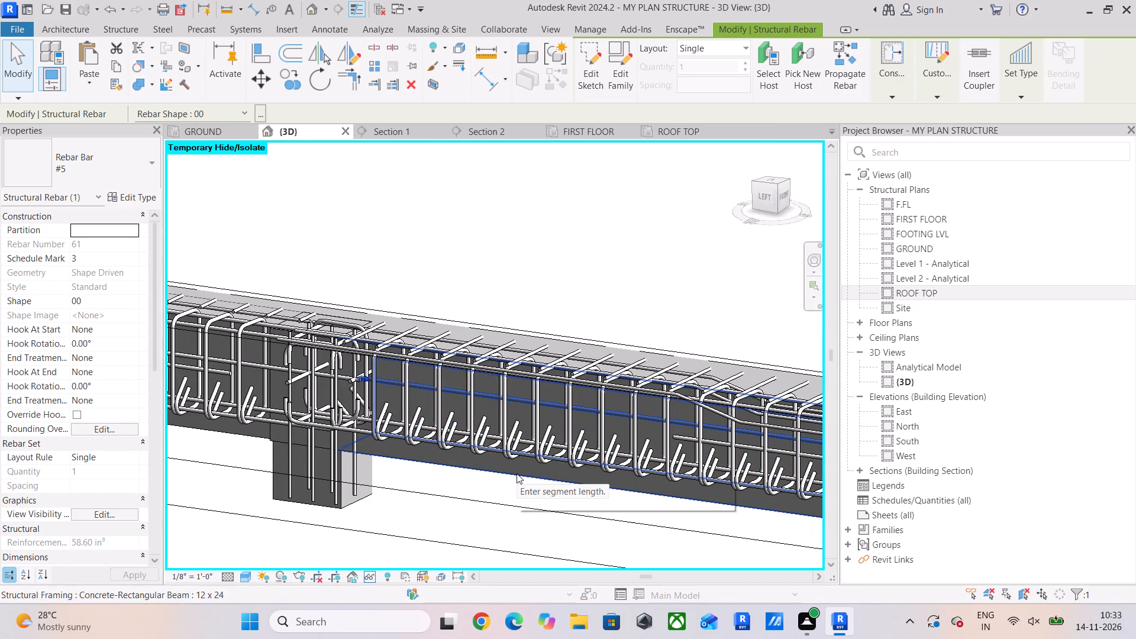
Examine the straight mid-height #5 bar's end at grid 7 and its position among the stirrups from the front.
scroll(531, 467, down, 10)
shift+middle_drag(651, 479, 621, 540)
scroll(751, 489, up, 11)
middle_drag(719, 522, 653, 363)
shift+middle_drag(655, 422, 653, 414)
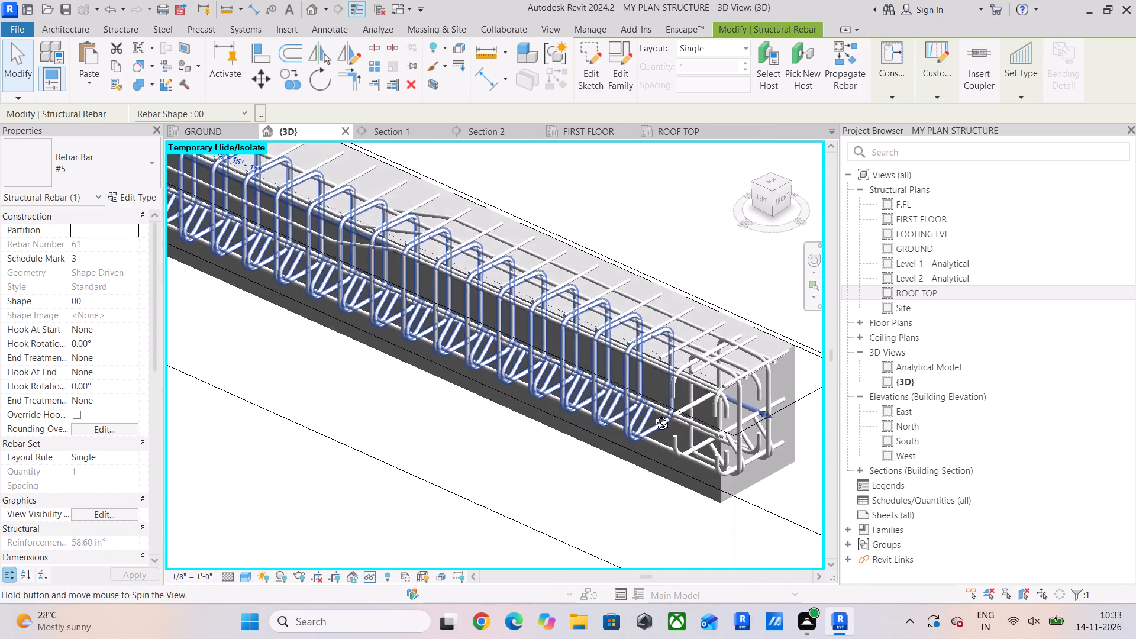
shift+middle_drag(653, 414, 649, 375)
scroll(701, 312, up, 9)
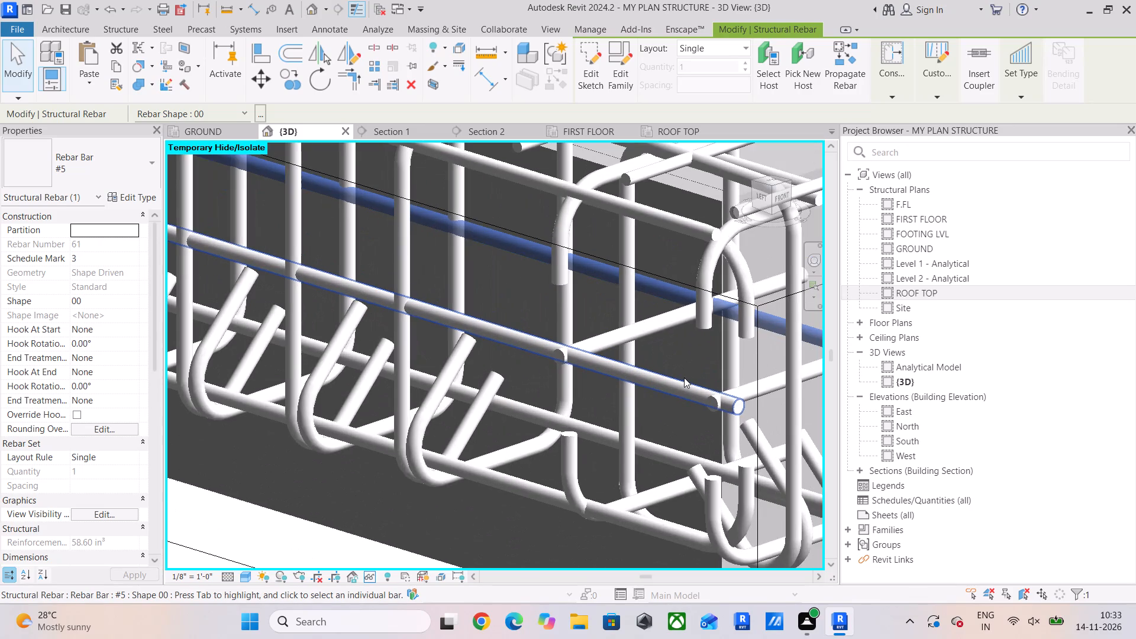
scroll(684, 377, down, 4)
middle_drag(683, 376, 595, 380)
middle_drag(672, 362, 629, 370)
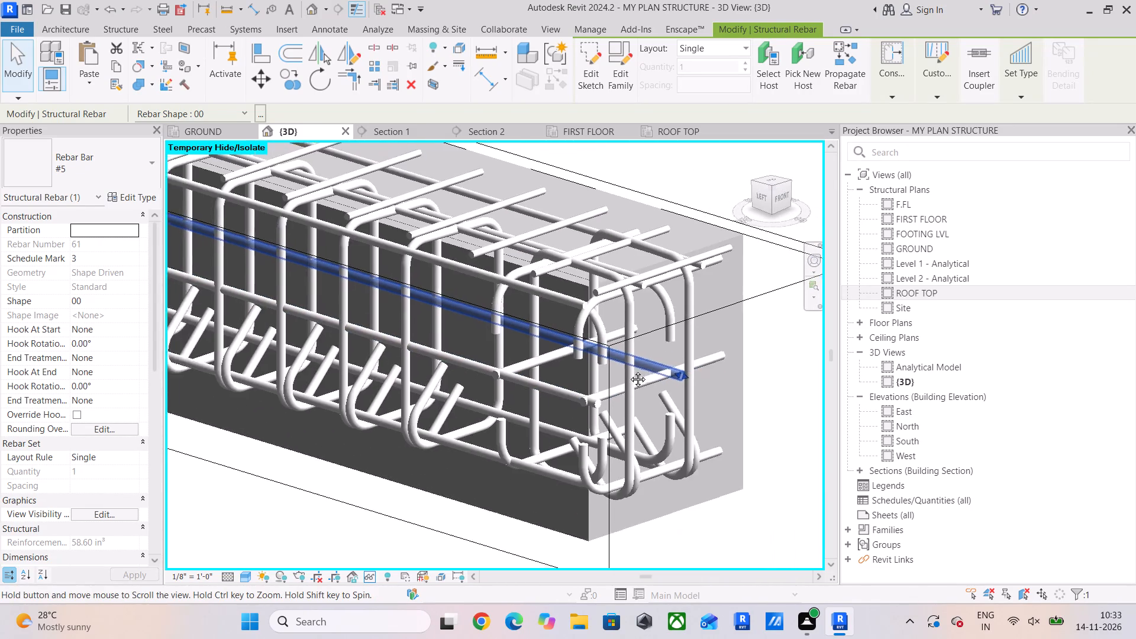
middle_drag(629, 370, 592, 384)
scroll(631, 441, up, 3)
click(776, 192)
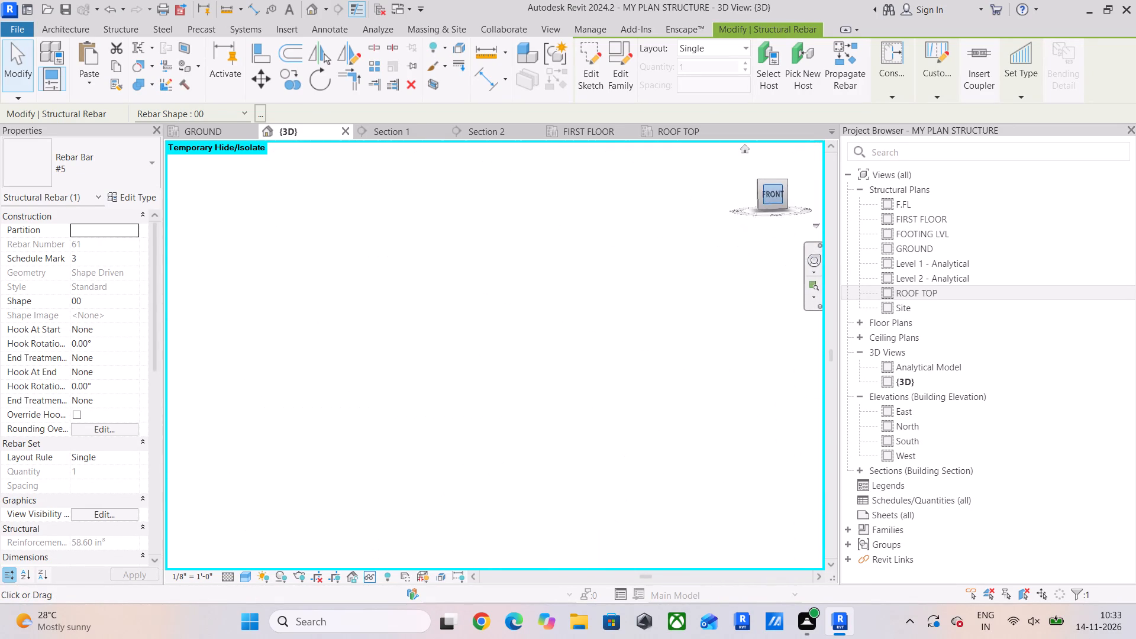
scroll(535, 354, up, 6)
scroll(468, 364, up, 6)
scroll(324, 351, up, 5)
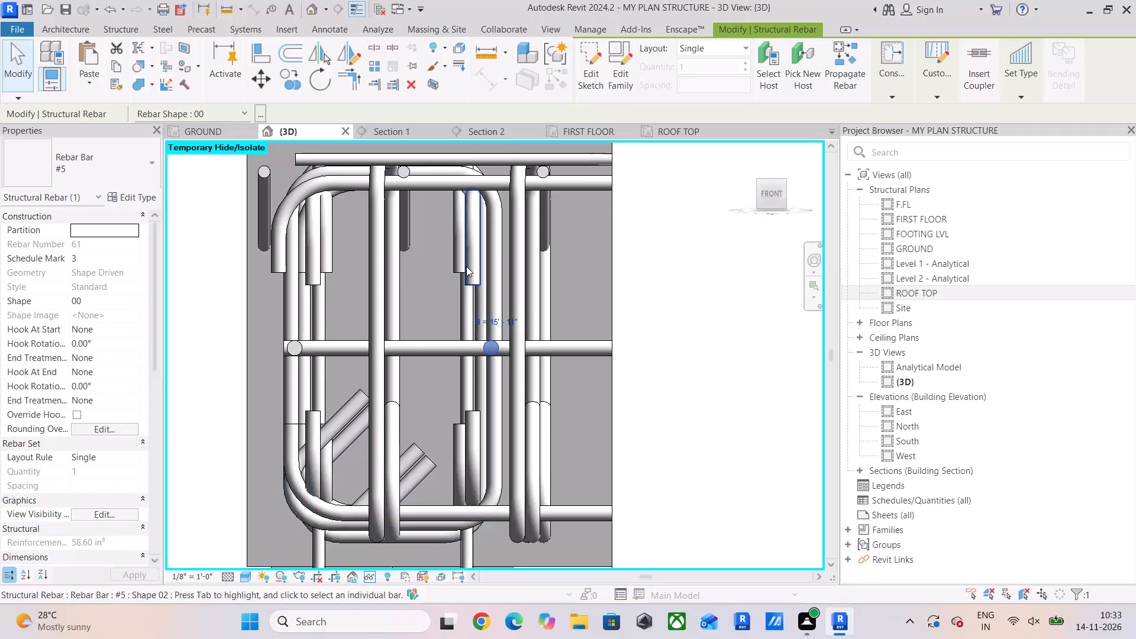
middle_drag(405, 298, 459, 412)
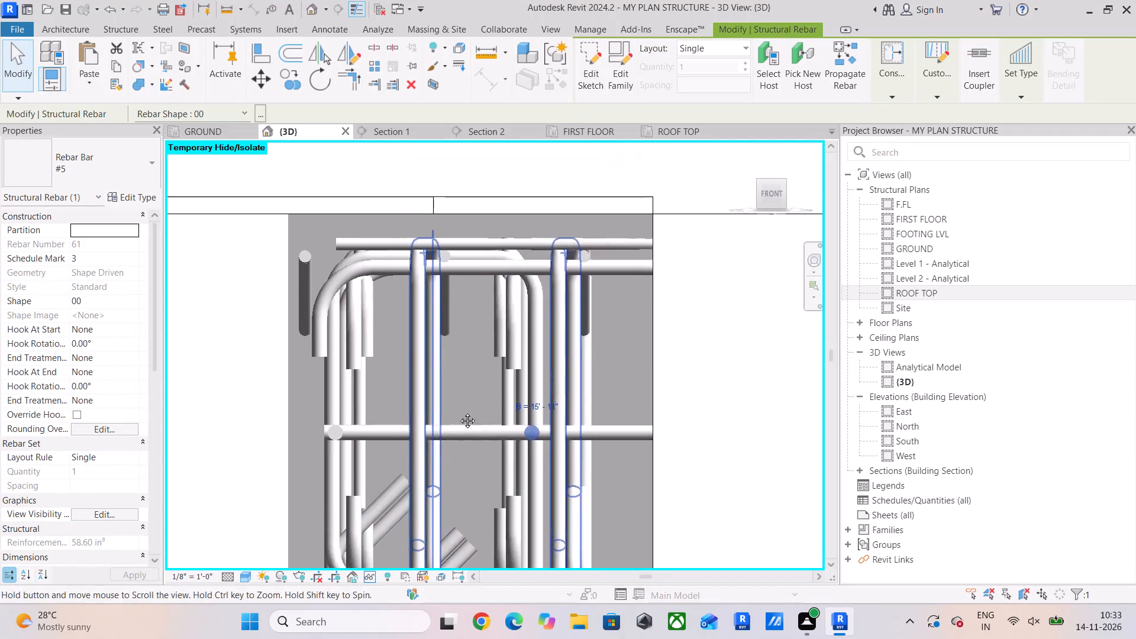
middle_drag(459, 412, 470, 434)
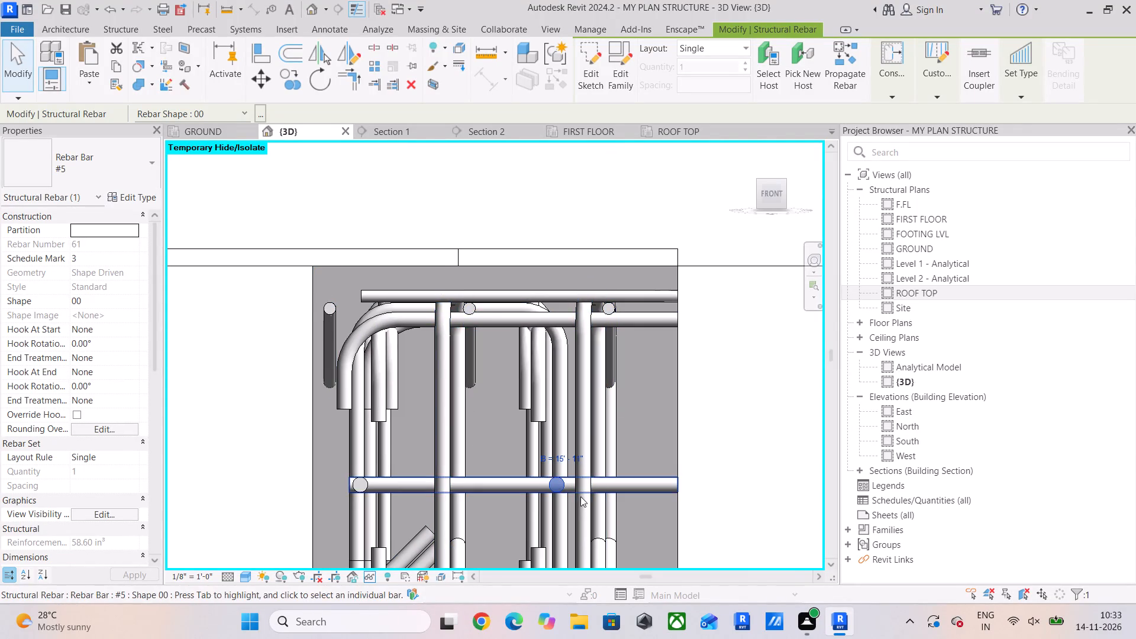
middle_drag(580, 496, 561, 398)
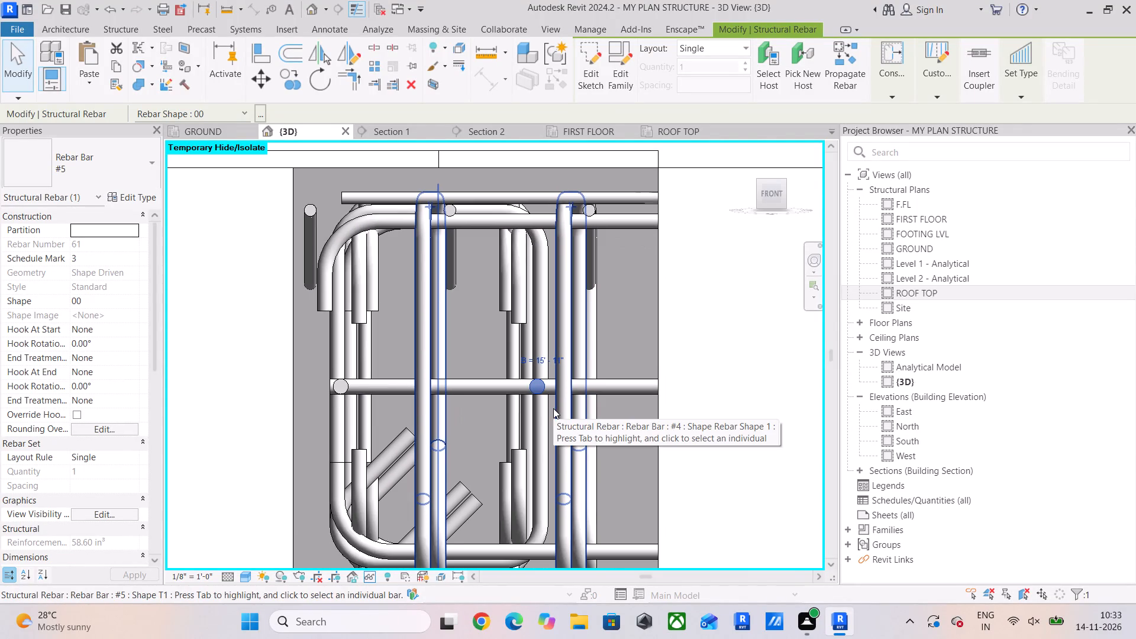